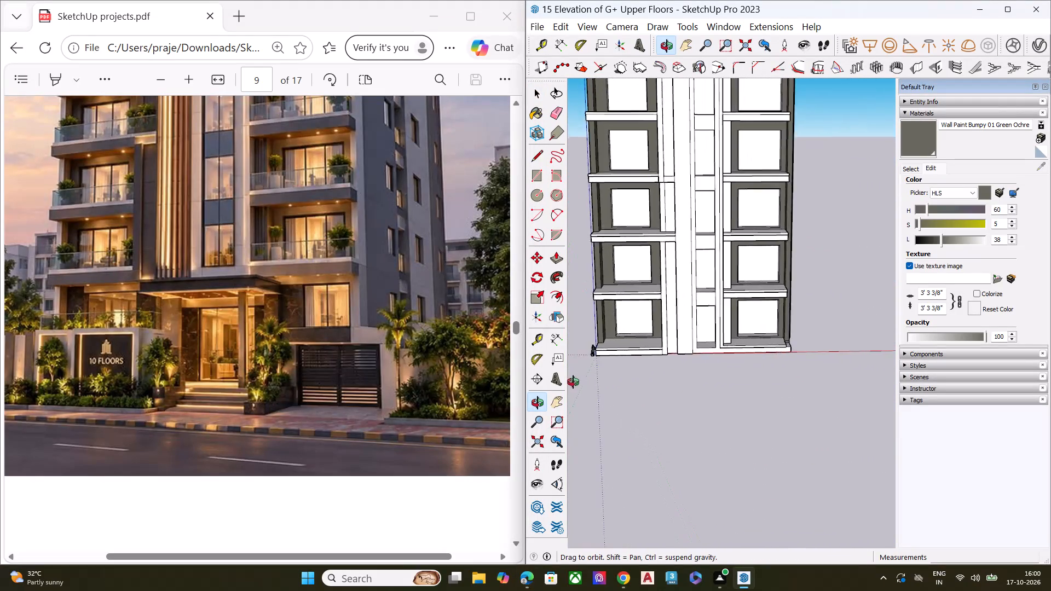
Delete the setback line running parallel to the front edge on the tower's underside.
scroll(692, 215, "up", 9)
scroll(696, 222, "down", 8)
middle_click_drag(692, 312, 759, 236)
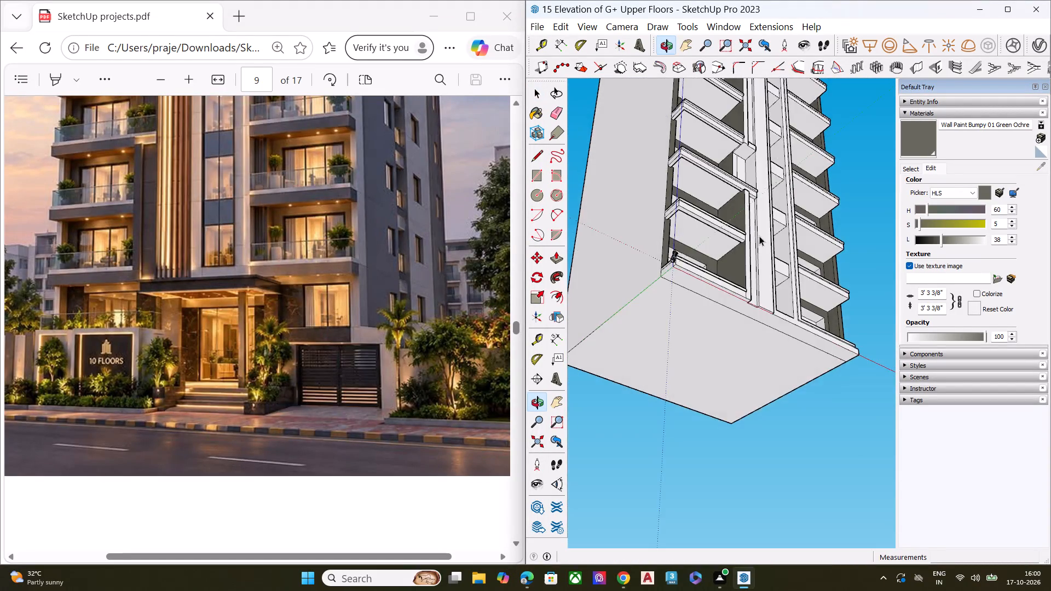
key("space")
scroll(763, 259, "up", 8)
middle_click_drag(729, 252, 745, 210)
scroll(735, 241, "up", 3)
scroll(742, 245, "down", 1)
scroll(742, 245, "up", 1)
scroll(742, 246, "down", 5)
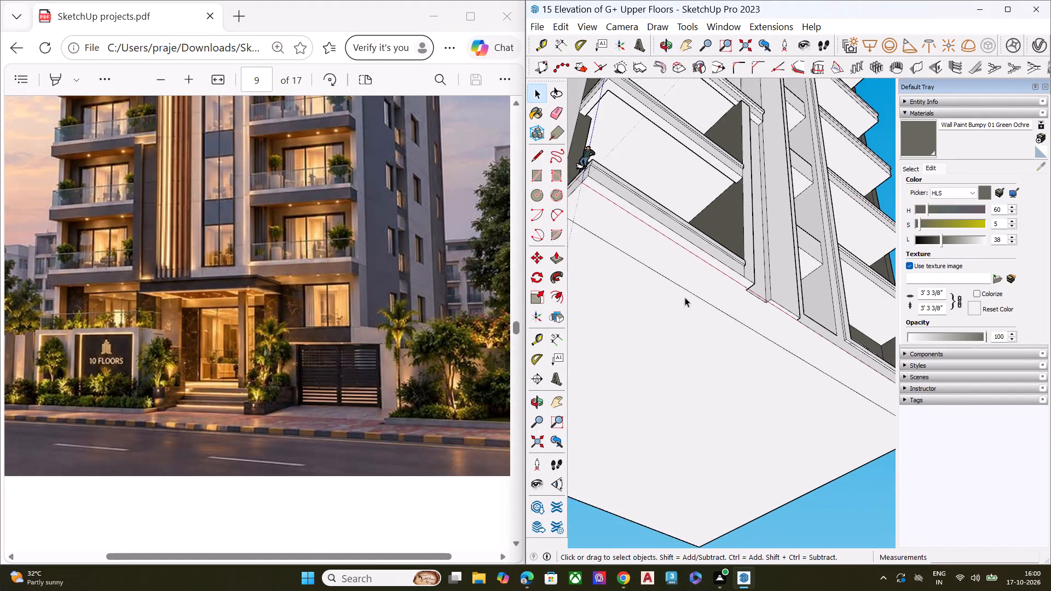
scroll(695, 231, "down", 6)
middle_click_drag(700, 269, 718, 234)
left_click(711, 235)
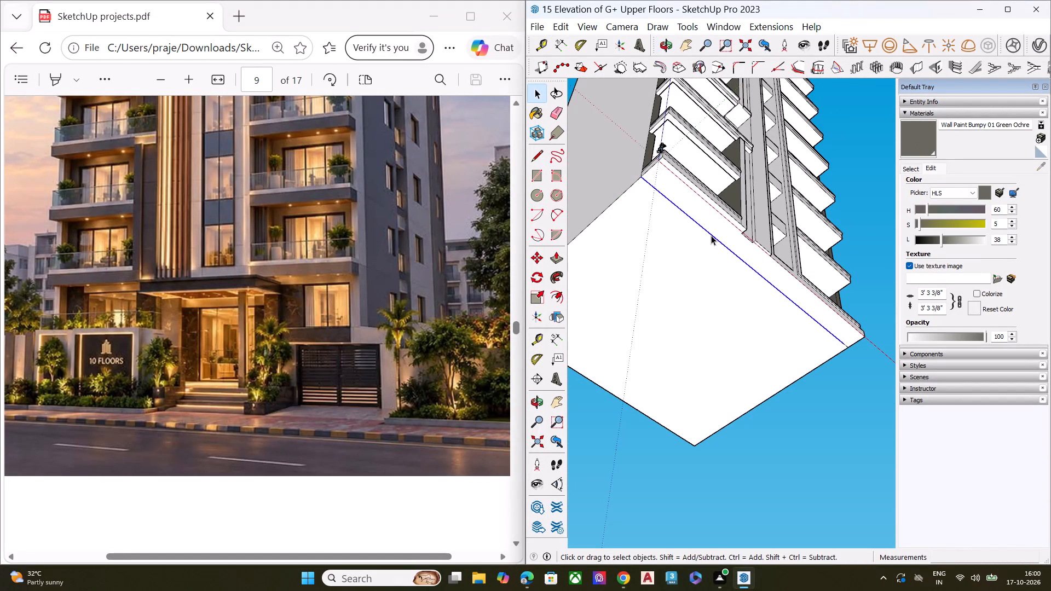
key("Delete")
Redraw the setback line across the underside parallel to the front edge, from the side-edge endpoint near the origin past the opposite edge.
key("l")
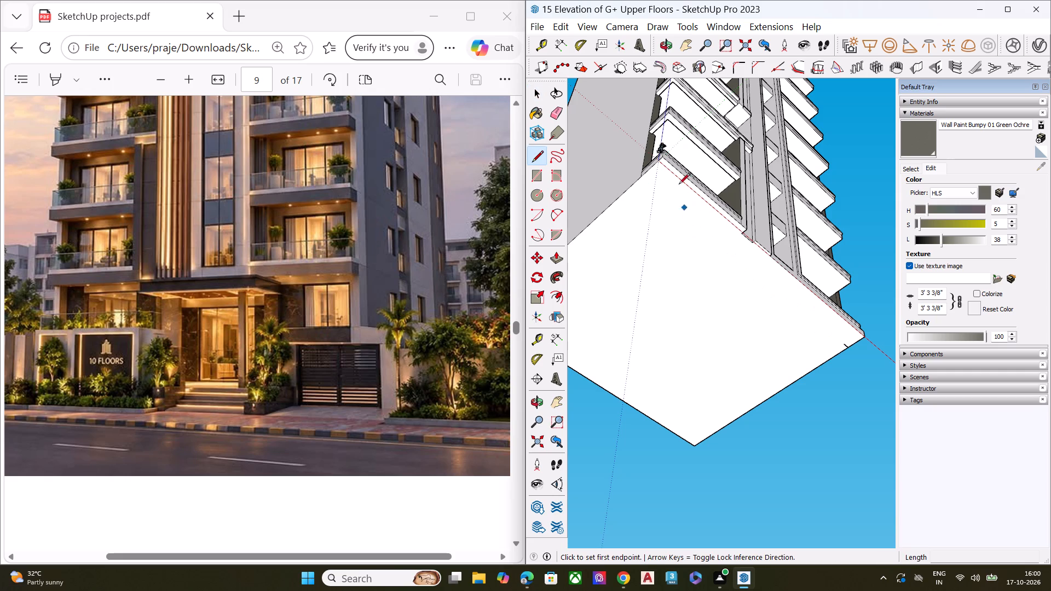
middle_click_drag(641, 186, 655, 215)
scroll(641, 186, "up", 6)
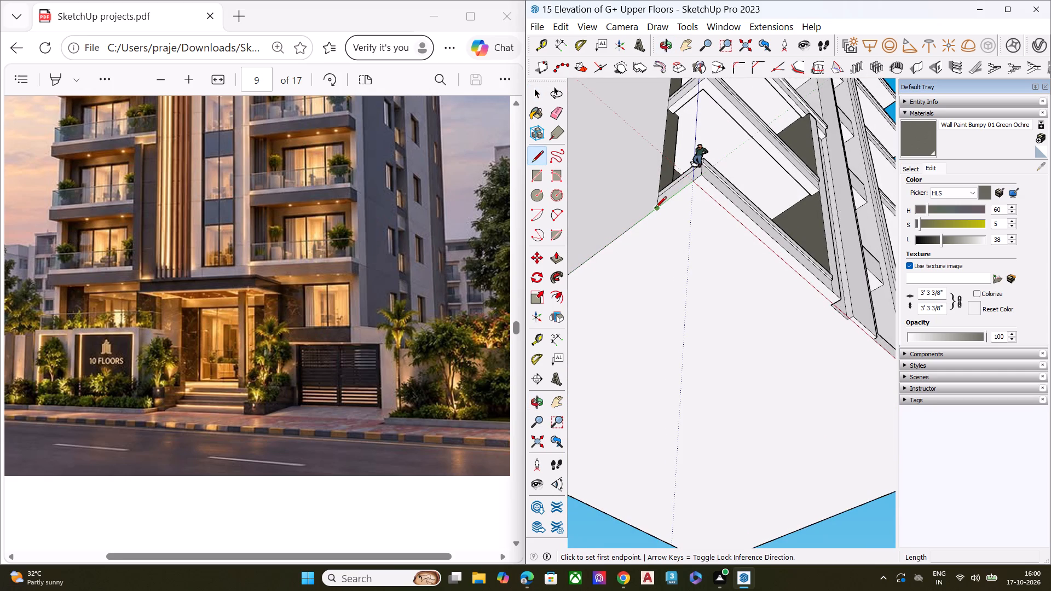
left_click(655, 208)
scroll(593, 264, "down", 1)
scroll(593, 264, "up", 1)
scroll(593, 264, "down", 9)
middle_click_drag(797, 387, 805, 287)
scroll(805, 287, "up", 4)
scroll(808, 289, "down", 1)
scroll(813, 299, "up", 5)
left_click(827, 381)
Remove the leftover line stub and the part of the setback line that extends beyond the underside's edge.
key("space")
scroll(790, 338, "up", 12)
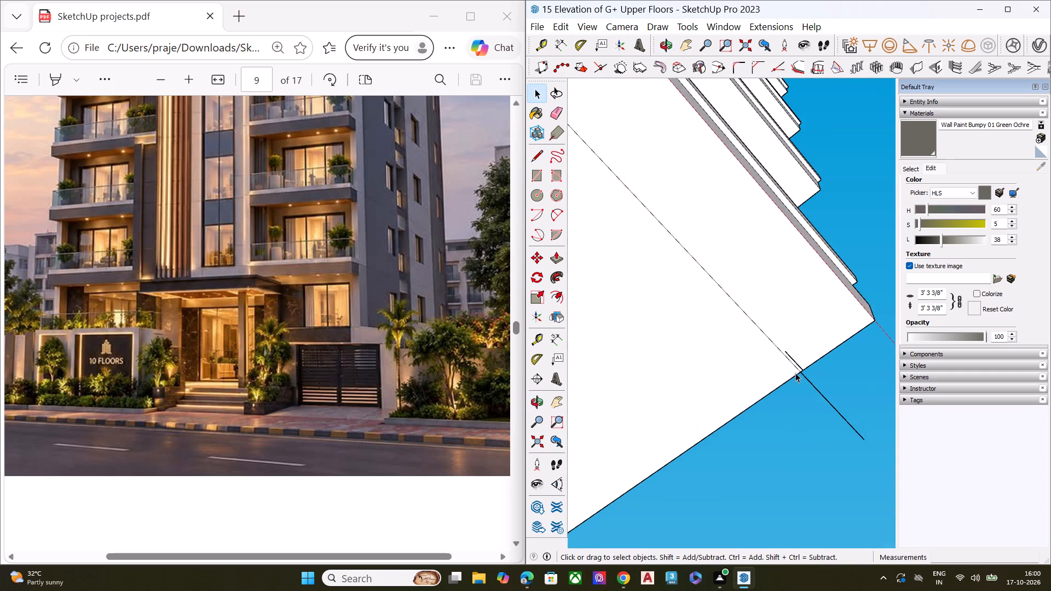
scroll(795, 373, "up", 6)
left_click(800, 352)
key("Delete")
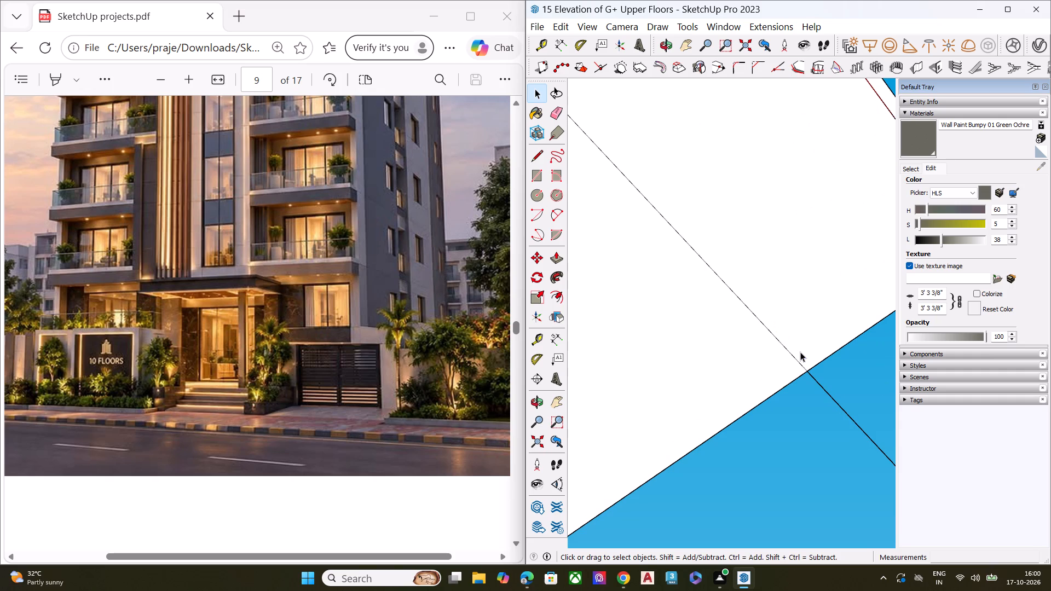
key("e")
left_click(815, 379)
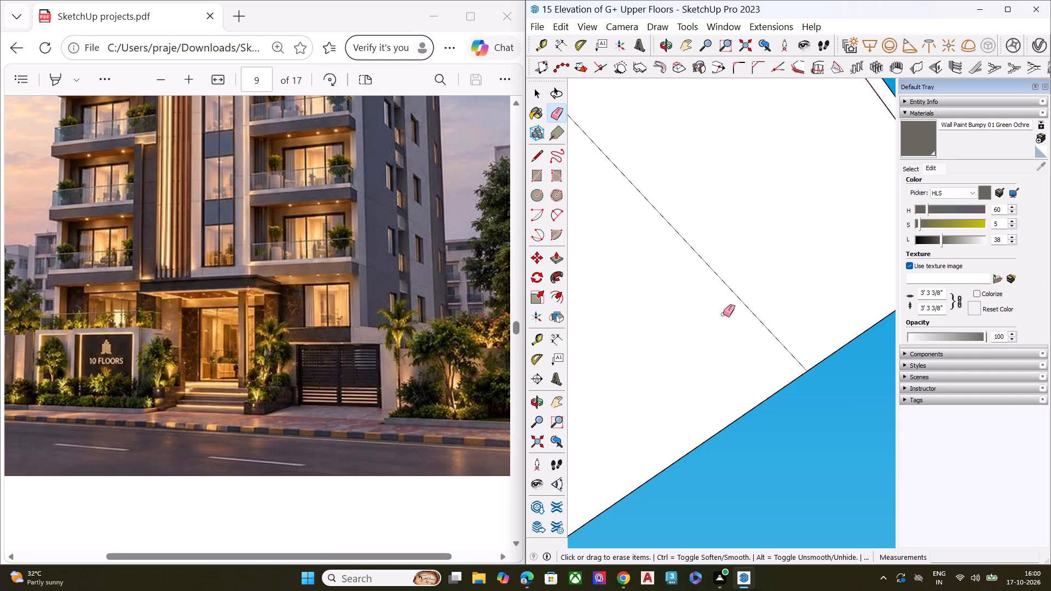
Extrude the larger underside face behind the setback line downward about 25 ft to form the ground-floor base.
scroll(723, 314, "down", 5)
scroll(782, 304, "down", 7)
key("space")
left_click(684, 303)
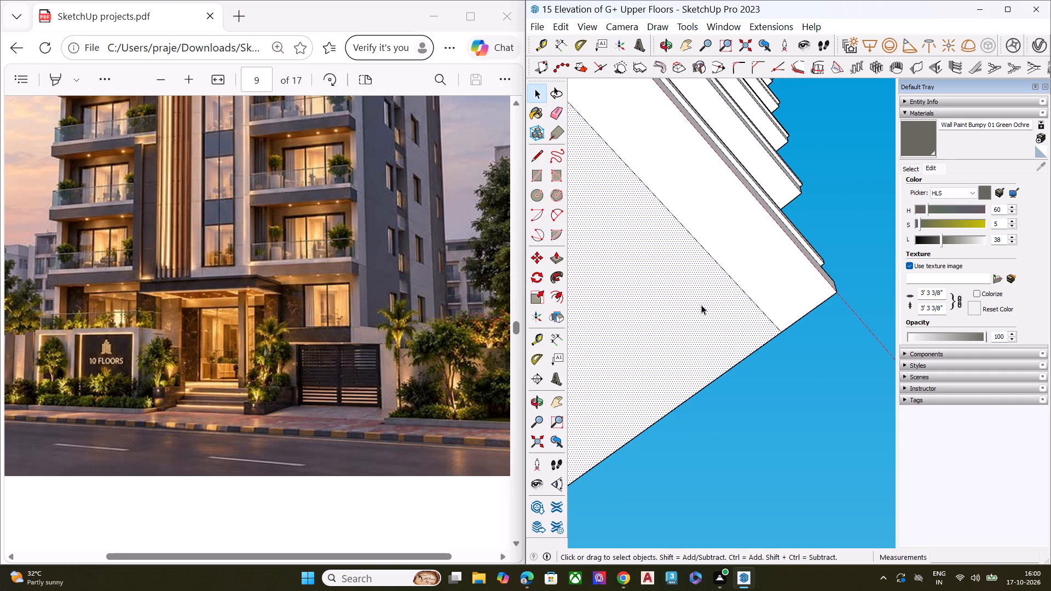
key("p")
left_click(701, 305)
scroll(697, 332, "down", 7)
scroll(715, 291, "up", 1)
scroll(715, 291, "down", 7)
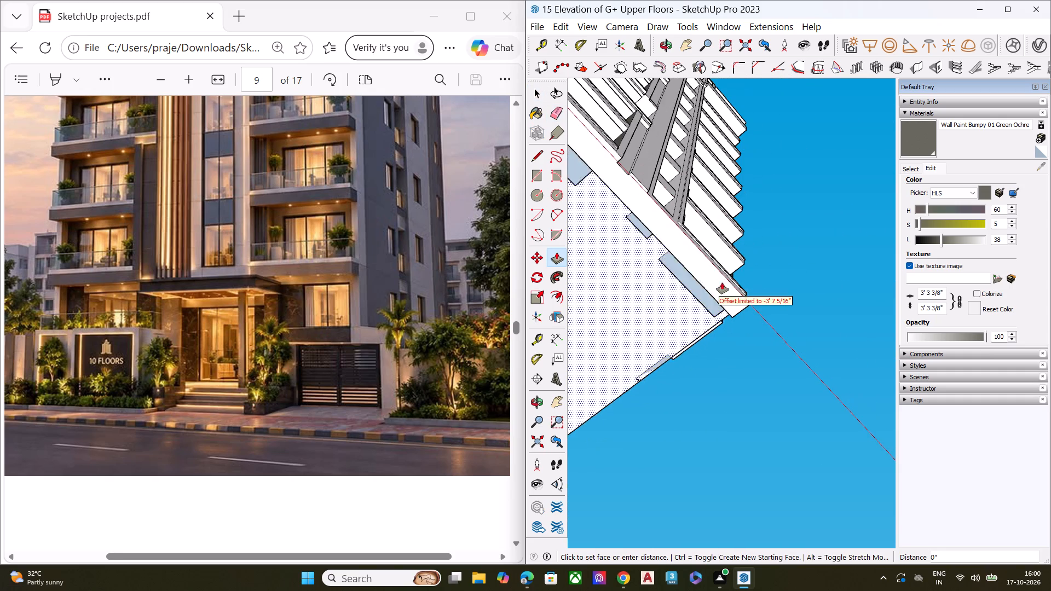
scroll(730, 260, "down", 4)
scroll(730, 260, "up", 1)
scroll(730, 260, "down", 5)
middle_click_drag(676, 282, 654, 499)
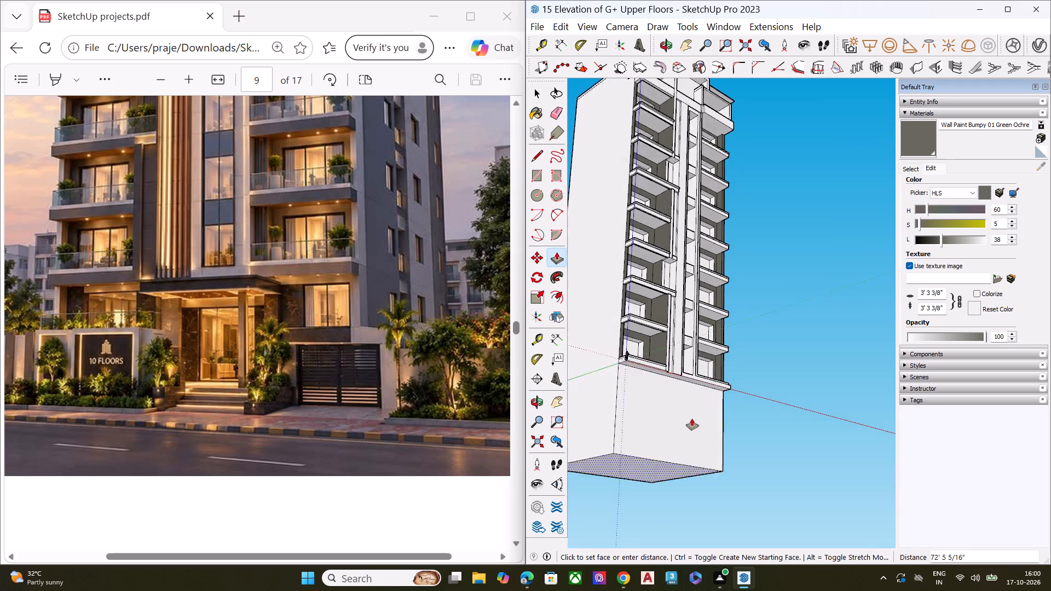
scroll(723, 203, "down", 4)
scroll(723, 203, "up", 2)
scroll(723, 203, "down", 4)
middle_click_drag(704, 263, 702, 350)
scroll(702, 344, "up", 2)
scroll(698, 327, "down", 2)
scroll(698, 326, "up", 2)
scroll(697, 326, "down", 1)
scroll(696, 326, "up", 3)
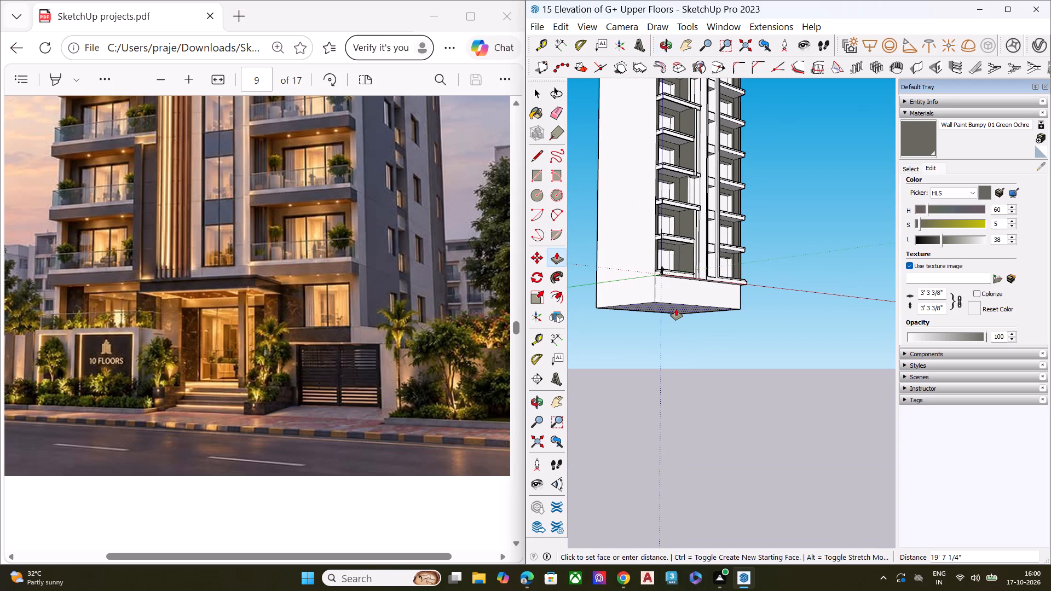
left_click(676, 315)
Draw a full-height vertical line about 25 ft long down the base's front wall, just inside its corner near the origin.
key("space")
middle_click_drag(693, 303, 631, 306)
scroll(631, 306, "up", 8)
middle_click_drag(688, 312, 625, 312)
scroll(673, 312, "up", 1)
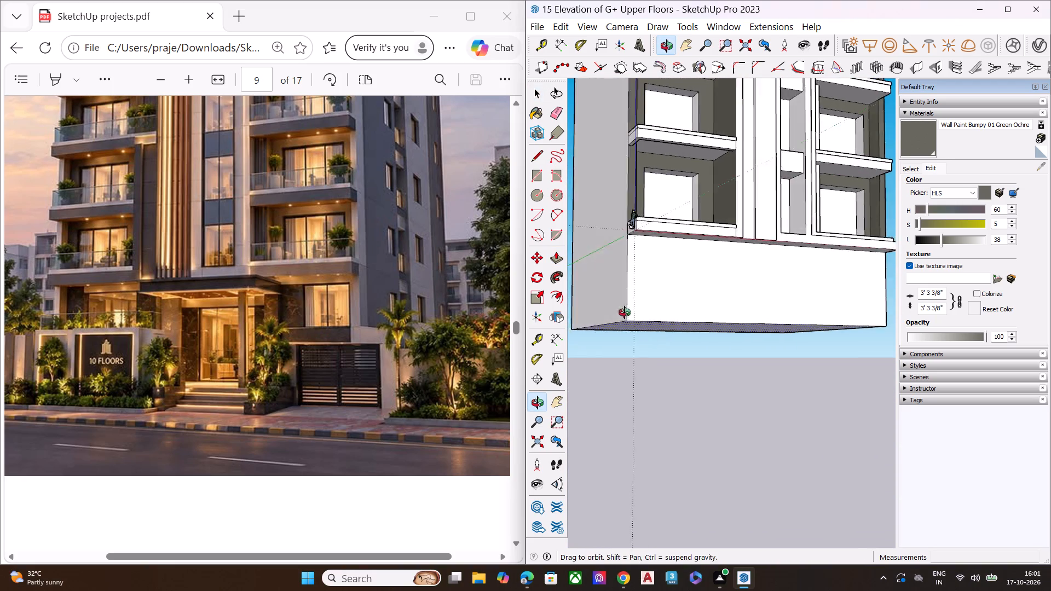
middle_click_drag(625, 312, 624, 312)
scroll(625, 312, "up", 1)
key("l")
middle_click_drag(661, 301, 626, 251)
scroll(623, 240, "up", 3)
scroll(621, 219, "down", 1)
scroll(621, 219, "up", 4)
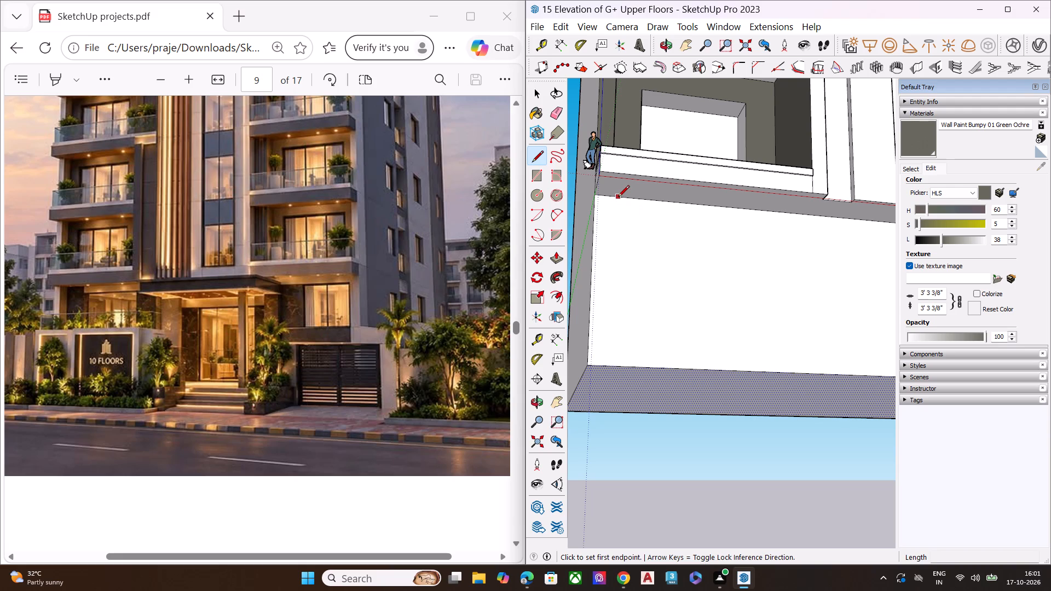
left_click(615, 198)
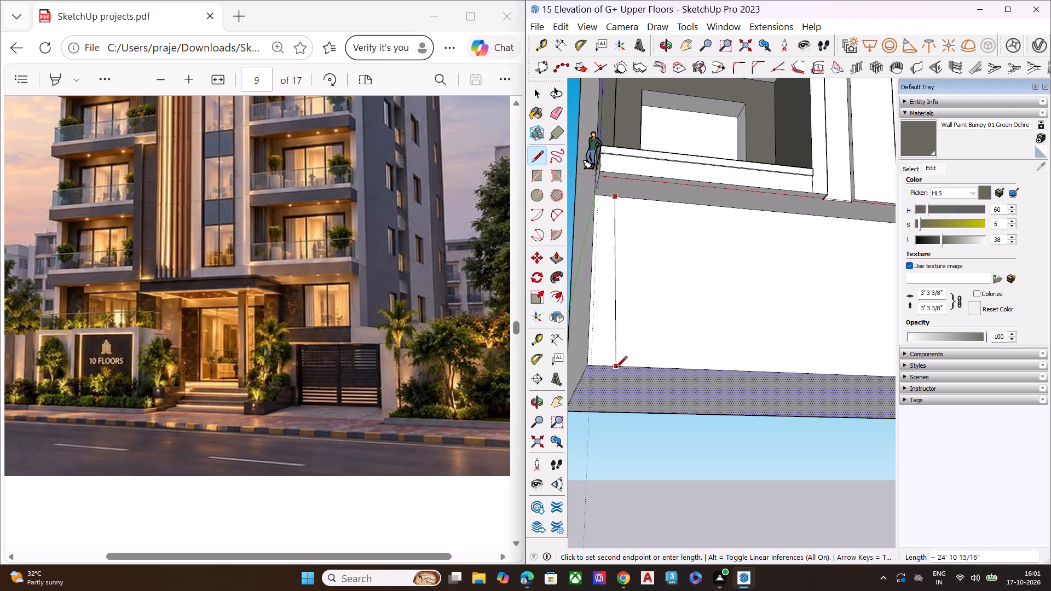
left_click(613, 367)
key("space")
Draw a matching full-height vertical line just inside the opposite corner of the base's front wall.
scroll(610, 227, "down", 8)
middle_click_drag(705, 251, 596, 283)
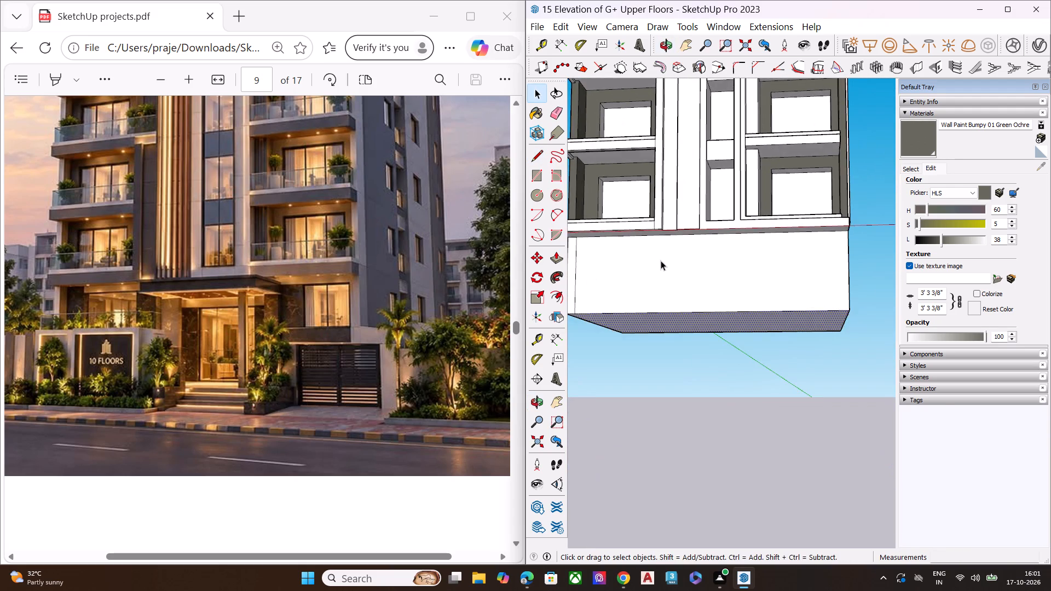
scroll(661, 260, "down", 5)
scroll(783, 271, "up", 6)
key("l")
middle_click_drag(763, 257, 772, 232)
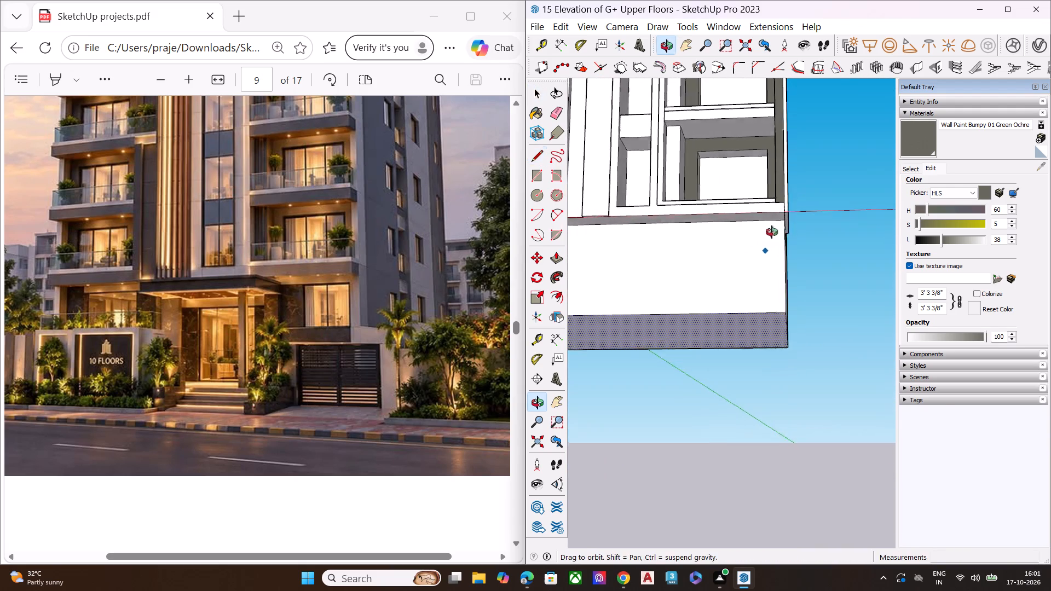
middle_click_drag(772, 232, 775, 227)
scroll(775, 227, "up", 3)
scroll(775, 227, "down", 1)
scroll(775, 227, "up", 2)
left_click(772, 215)
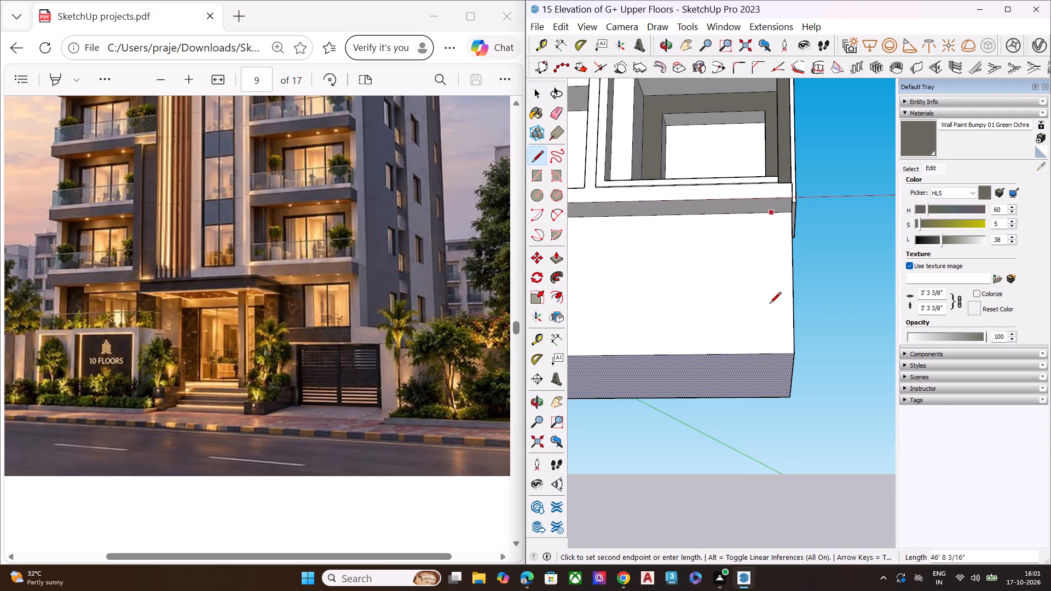
left_click(769, 354)
key("space")
Draw a horizontal line between the two vertical lines on the base's front wall, slightly below its top edge.
scroll(846, 218, "down", 2)
middle_click(863, 227)
scroll(903, 209, "down", 1)
scroll(903, 209, "up", 1)
scroll(903, 209, "down", 4)
scroll(816, 196, "down", 7)
scroll(617, 217, "up", 7)
key("l")
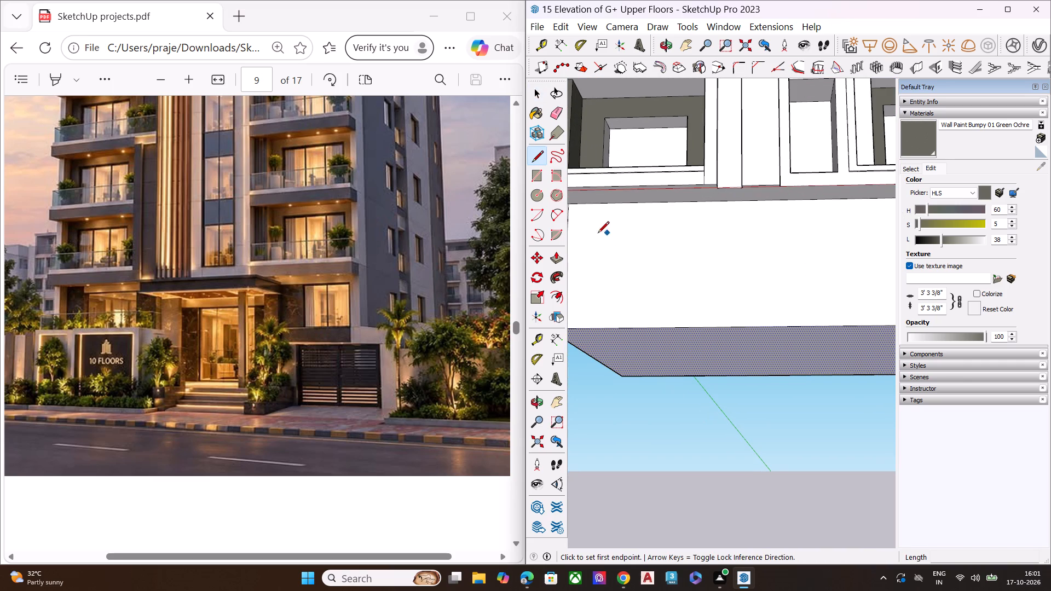
scroll(676, 229, "down", 6)
scroll(615, 231, "up", 7)
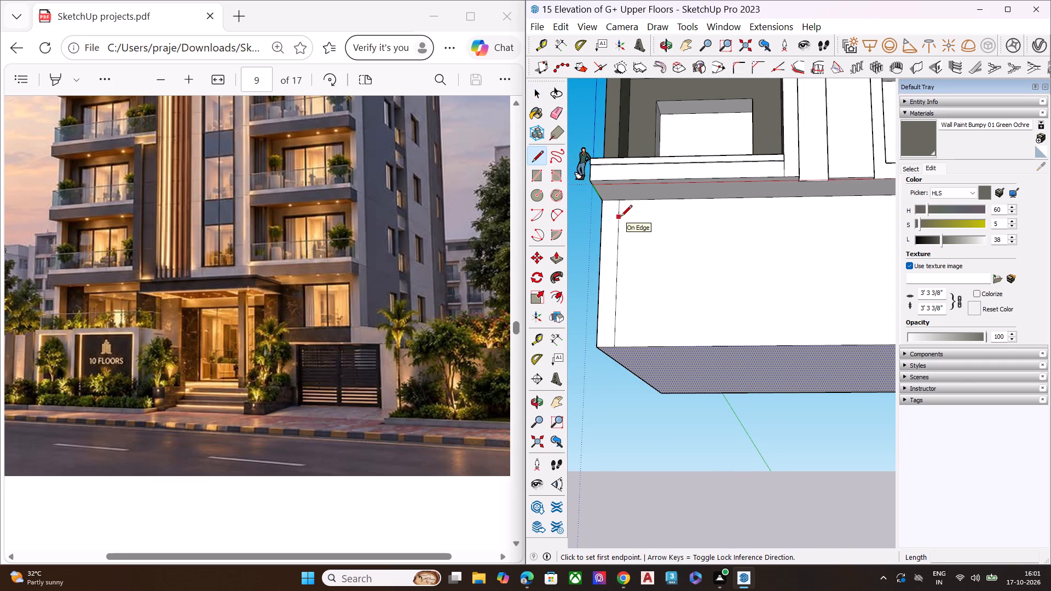
scroll(581, 224, "down", 2)
scroll(580, 224, "up", 1)
scroll(580, 224, "down", 2)
key("space")
scroll(589, 223, "down", 1)
scroll(589, 223, "up", 2)
scroll(589, 223, "down", 3)
middle_click_drag(740, 248, 588, 225)
scroll(598, 233, "up", 4)
scroll(594, 235, "down", 1)
scroll(594, 235, "up", 4)
scroll(604, 253, "down", 3)
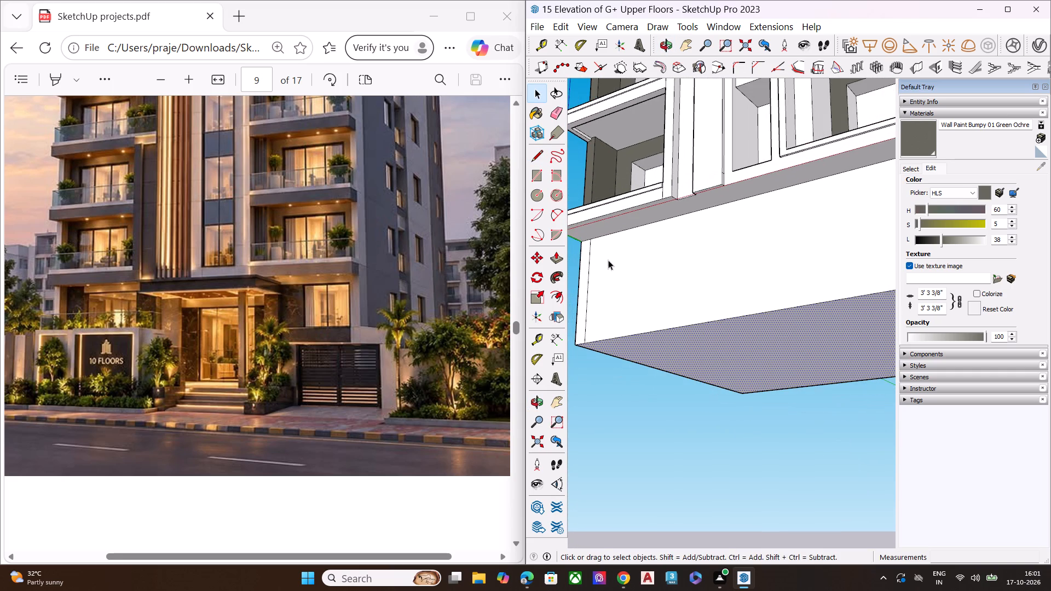
key("l")
left_click(591, 257)
scroll(609, 241, "down", 5)
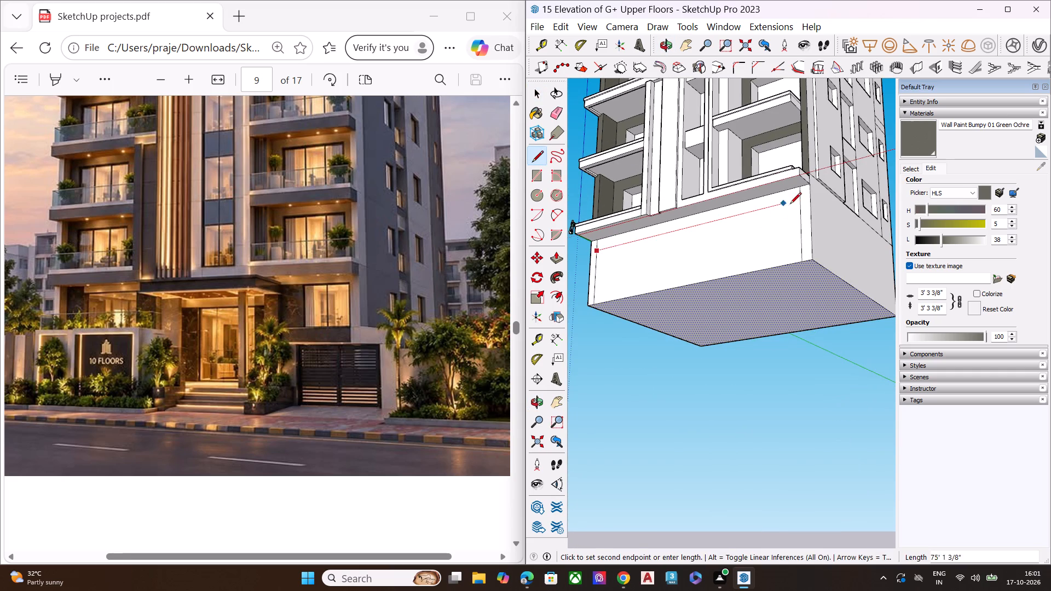
left_click(800, 199)
Push the large front face between the side strips inward to recess the ground-floor wall.
key("space")
left_click(731, 225)
key("p")
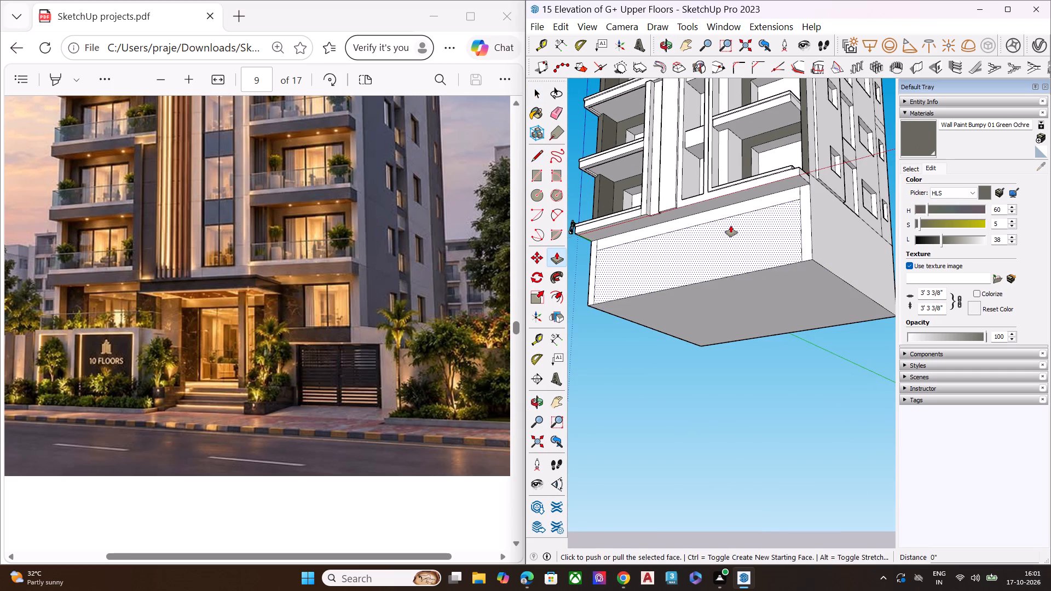
left_click(731, 225)
left_click(757, 242)
key("space")
Push the strip above the recess inward beneath the lowest slab, stopping slightly in front of the recessed wall.
scroll(708, 219, "up", 2)
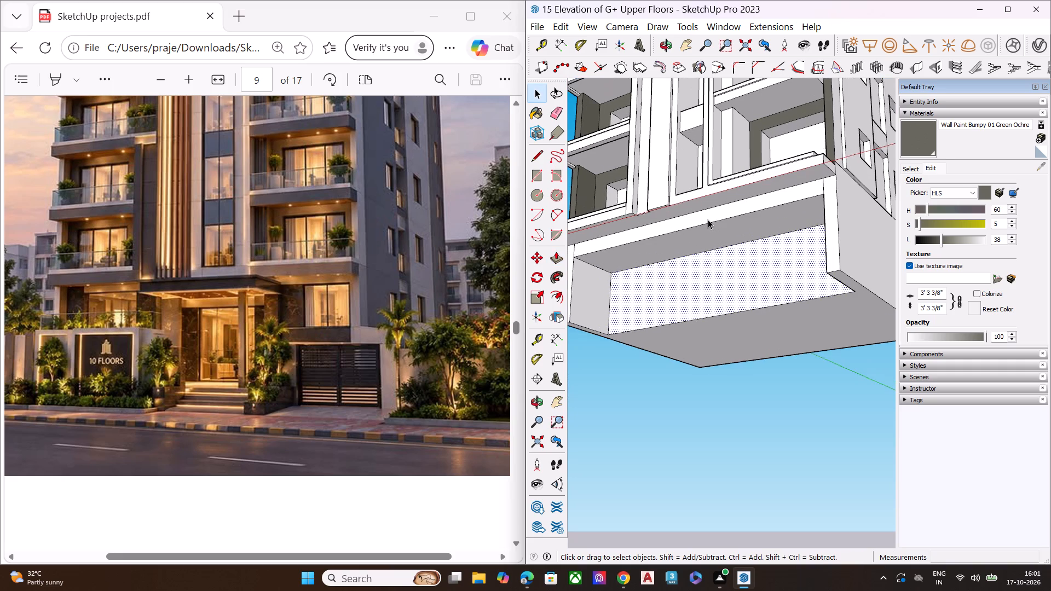
scroll(708, 219, "up", 1)
left_click(708, 219)
key("p")
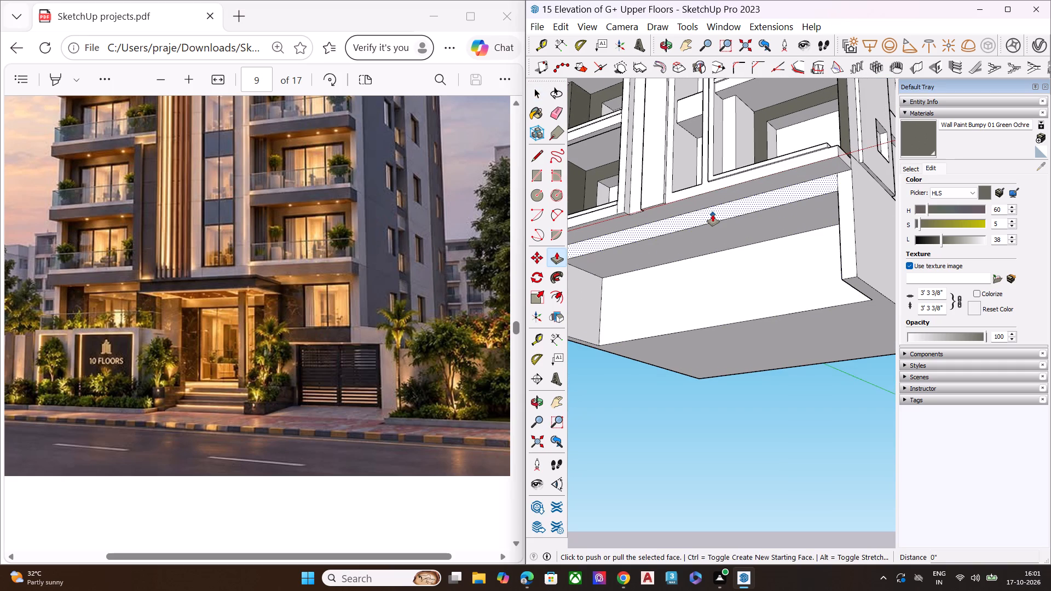
left_click(714, 213)
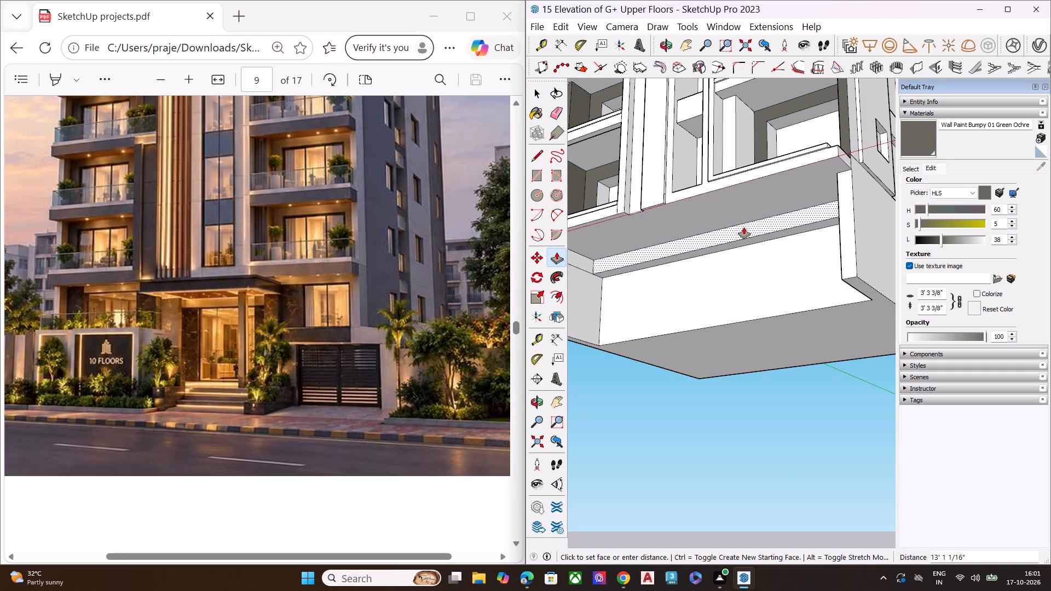
left_click(741, 227)
key("space")
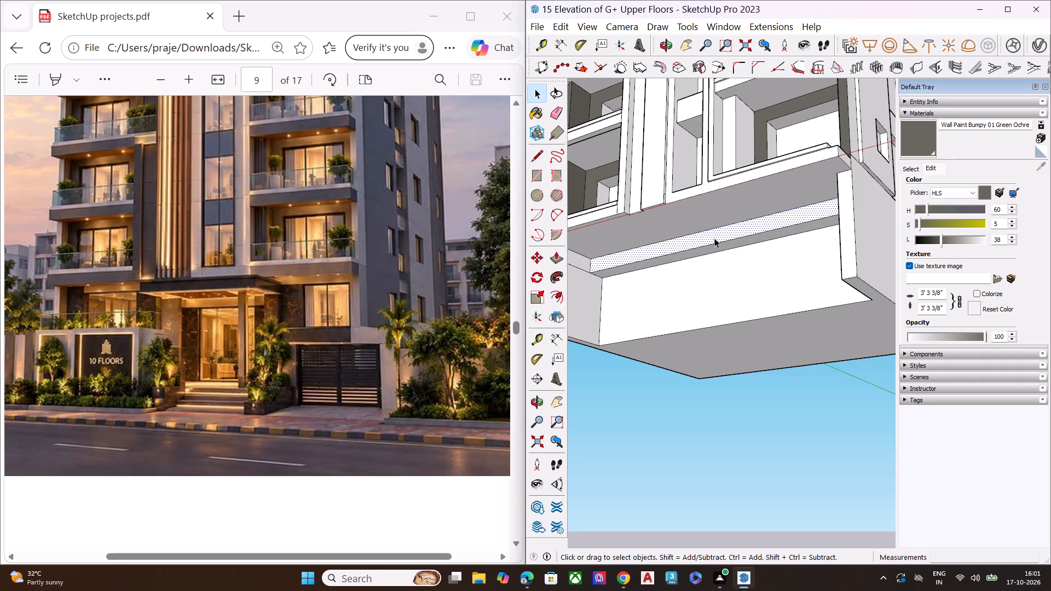
Draw two vertical lines about 20 ft 7 in long to divide the recessed wall into three roughly equal panels.
middle_click_drag(704, 242, 828, 325)
middle_click_drag(703, 347, 711, 295)
scroll(722, 308, "up", 1)
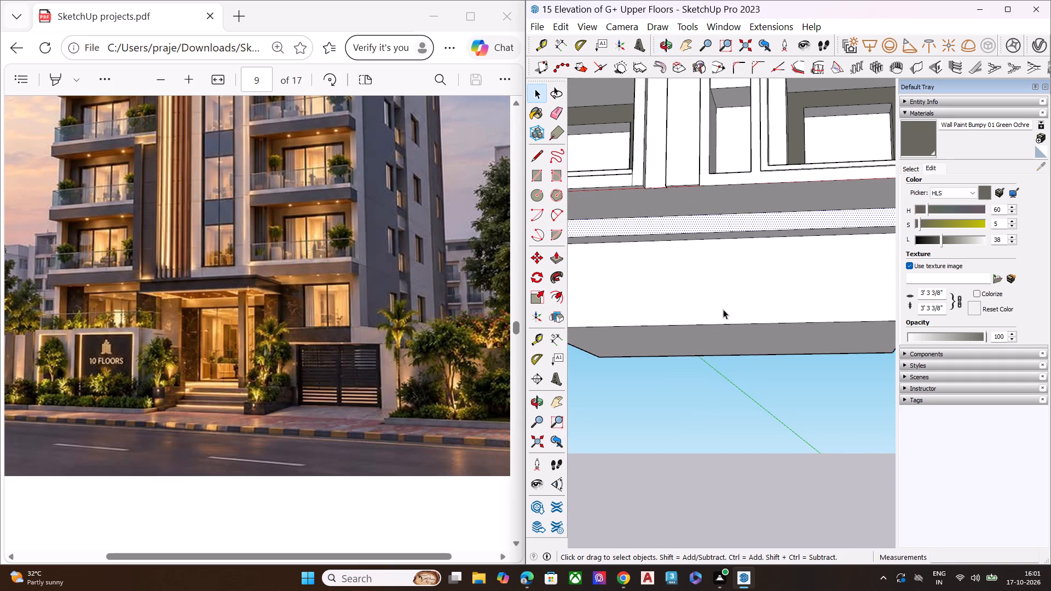
scroll(639, 223, "down", 4)
middle_click_drag(649, 274, 657, 299)
key("l")
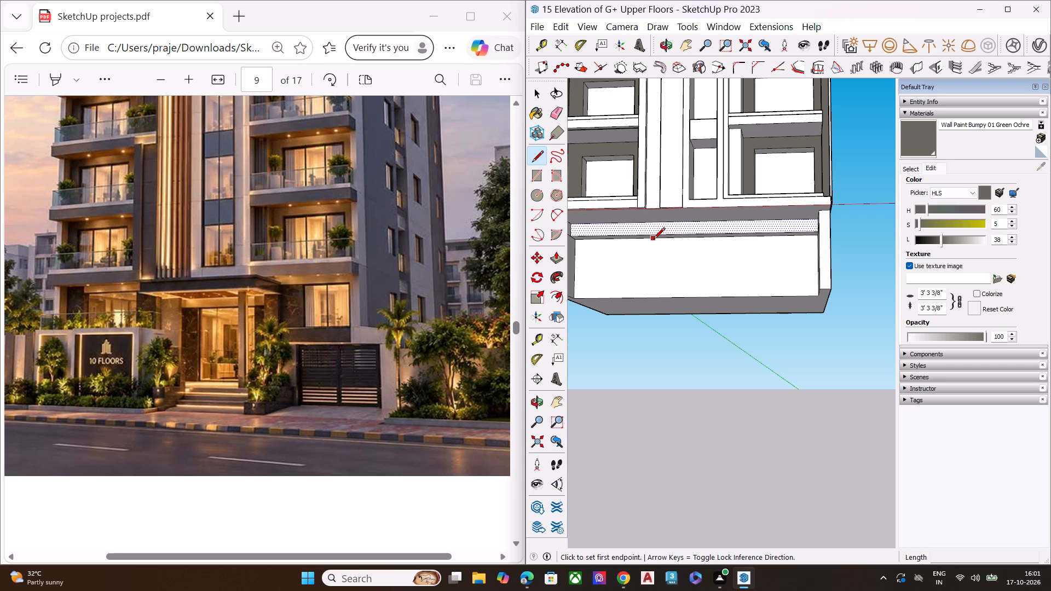
left_click(654, 240)
left_click(660, 297)
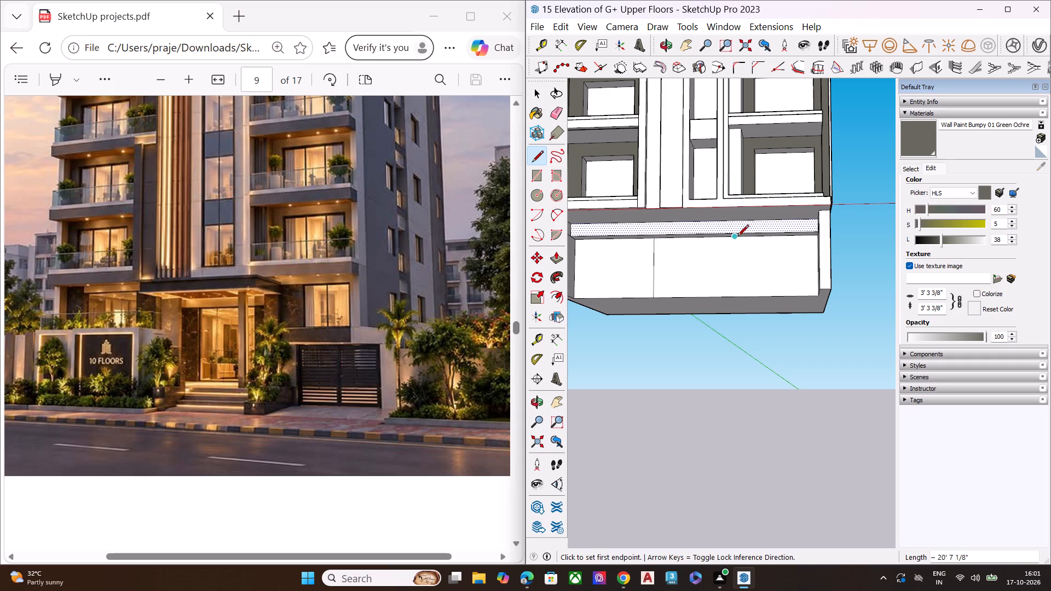
left_click(734, 237)
left_click(734, 300)
key("space")
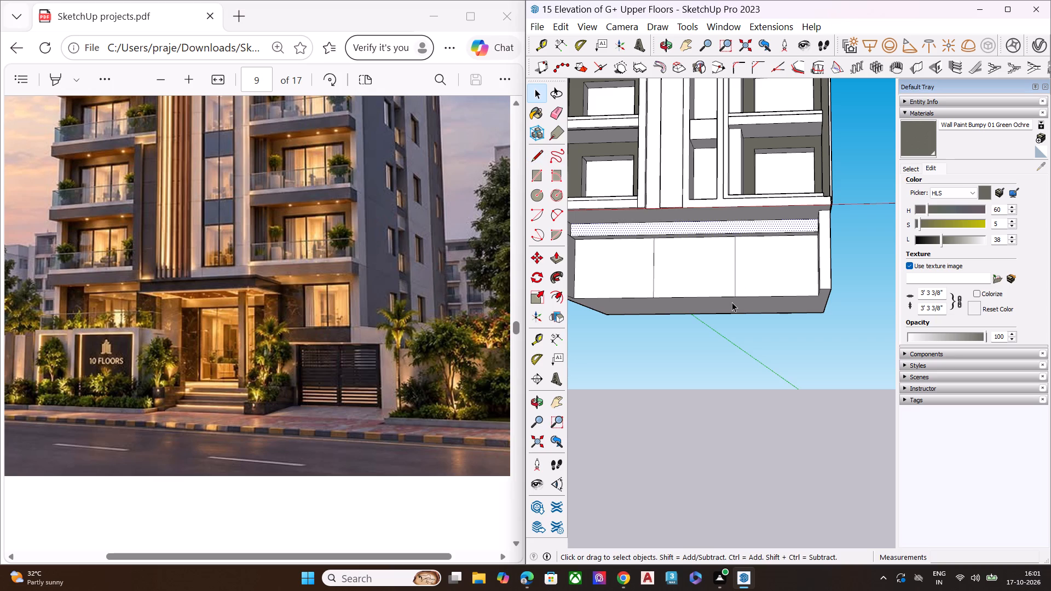
Outline a rectangular opening about 15 ft 2 in wide and 10 ft 10 in high below the top edge of the right wall panel.
middle_click_drag(735, 267, 749, 235)
scroll(735, 262, "up", 7)
scroll(690, 244, "down", 6)
scroll(735, 240, "up", 5)
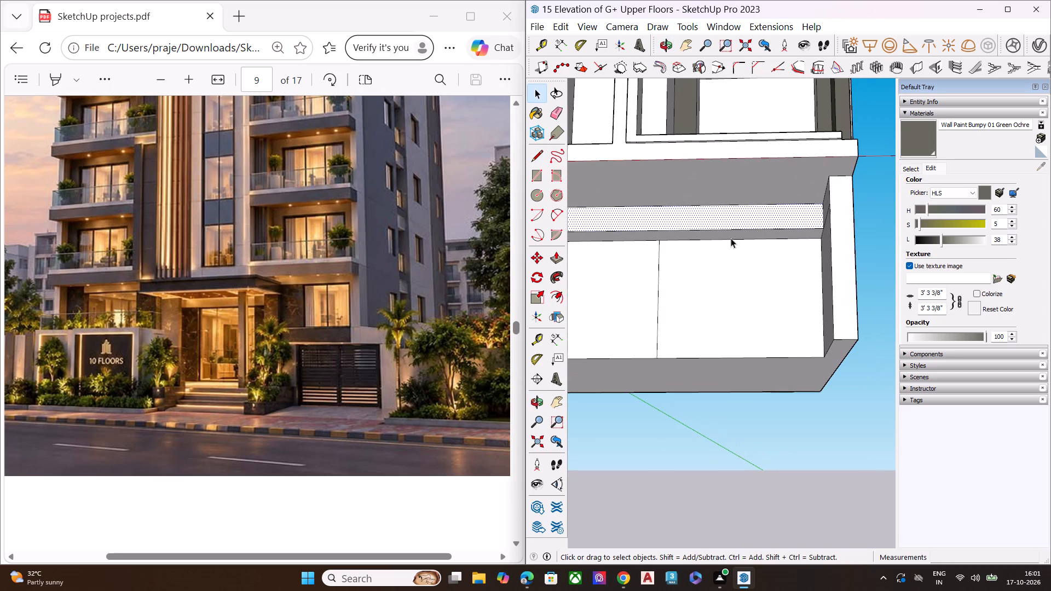
key("l")
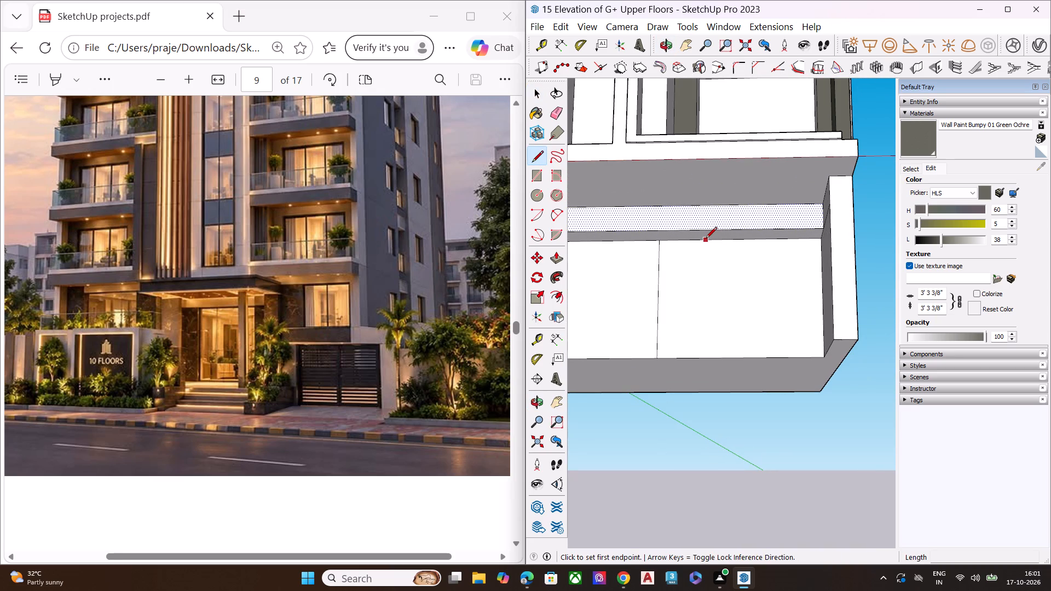
left_click(706, 239)
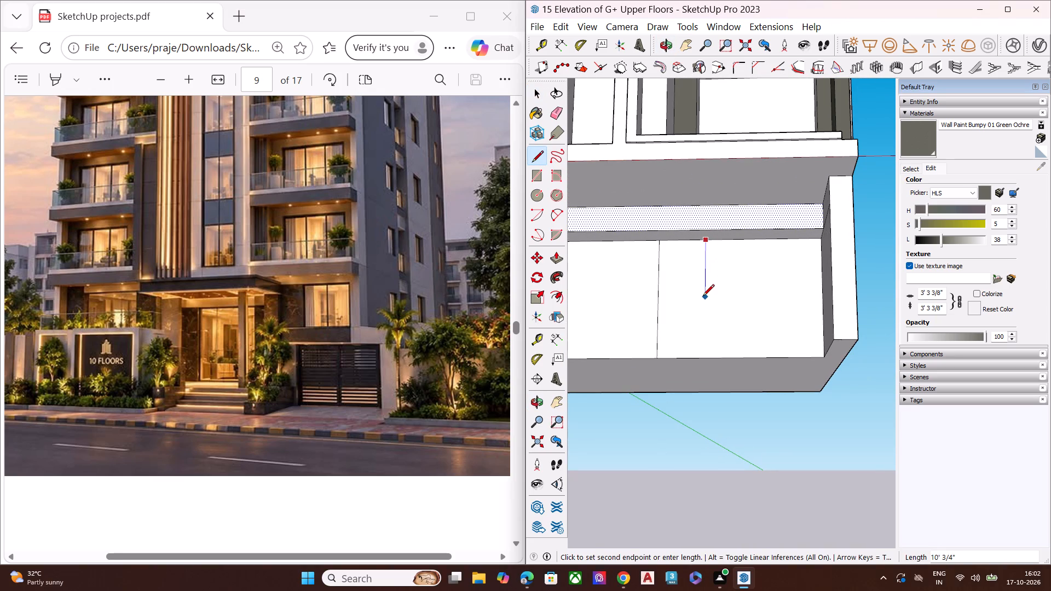
left_click(703, 301)
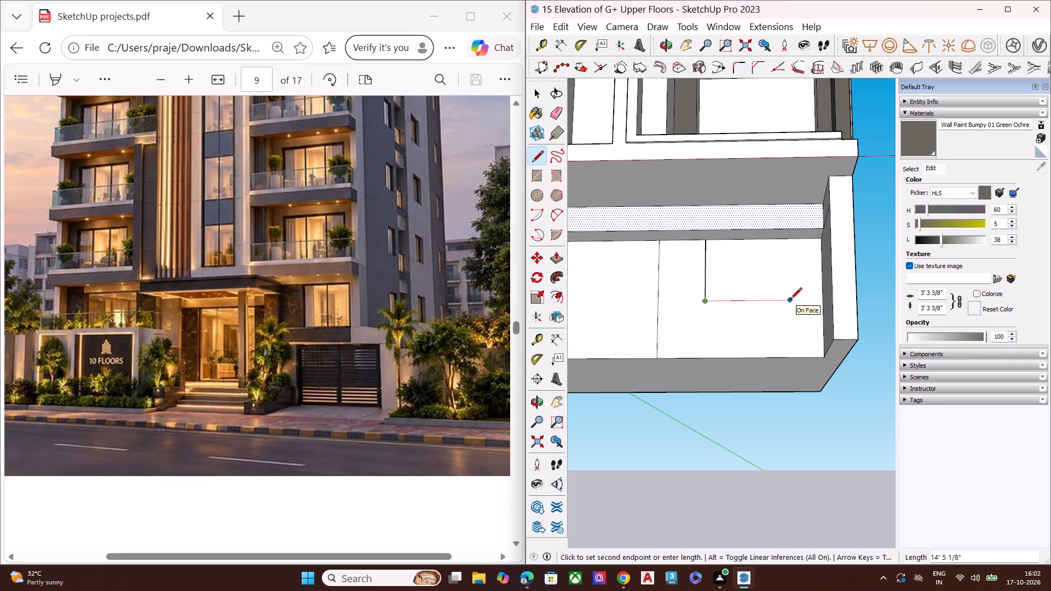
left_click(795, 300)
left_click(793, 238)
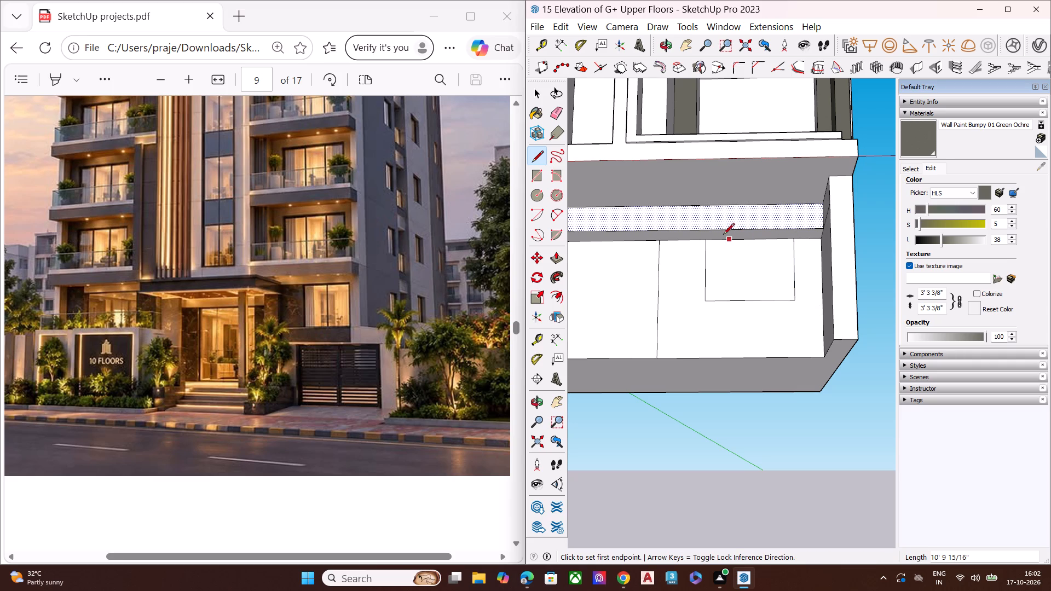
left_click(706, 241)
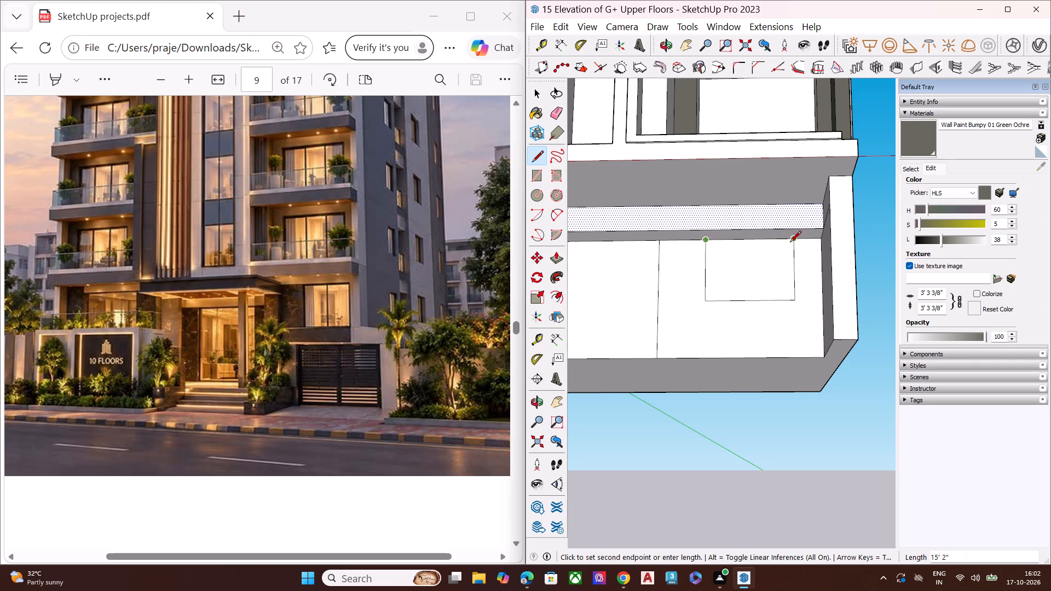
left_click(793, 243)
key("space")
left_click(750, 274)
Outline a large opening about 17 ft 10 in high on the left wall panel, descending from its top edge and leaving narrow margins.
scroll(760, 254, "up", 1)
middle_click_drag(760, 254, 730, 320)
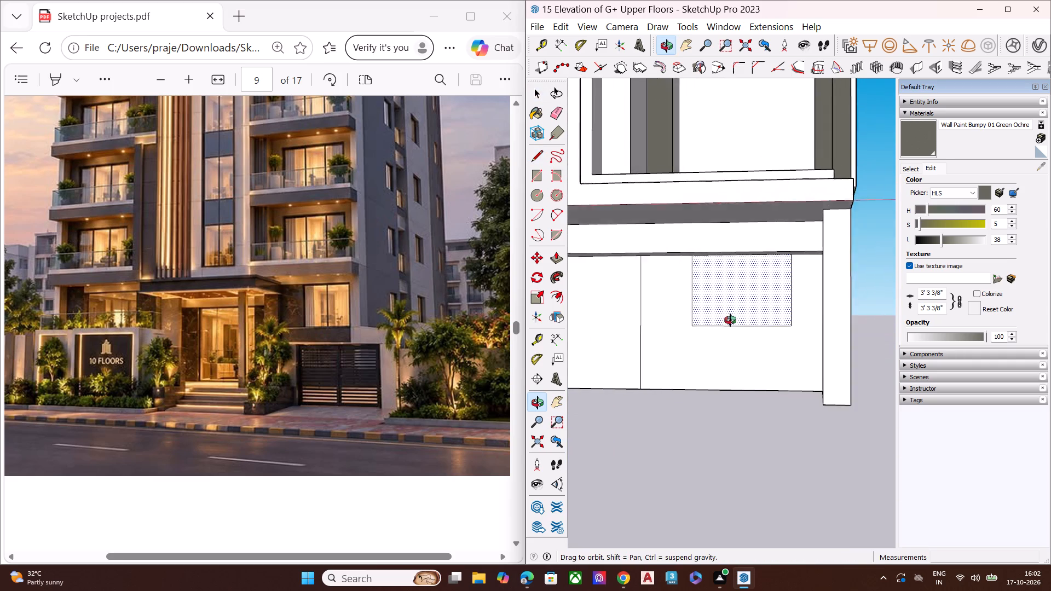
middle_click_drag(730, 320, 675, 337)
scroll(660, 314, "up", 2)
scroll(759, 259, "down", 13)
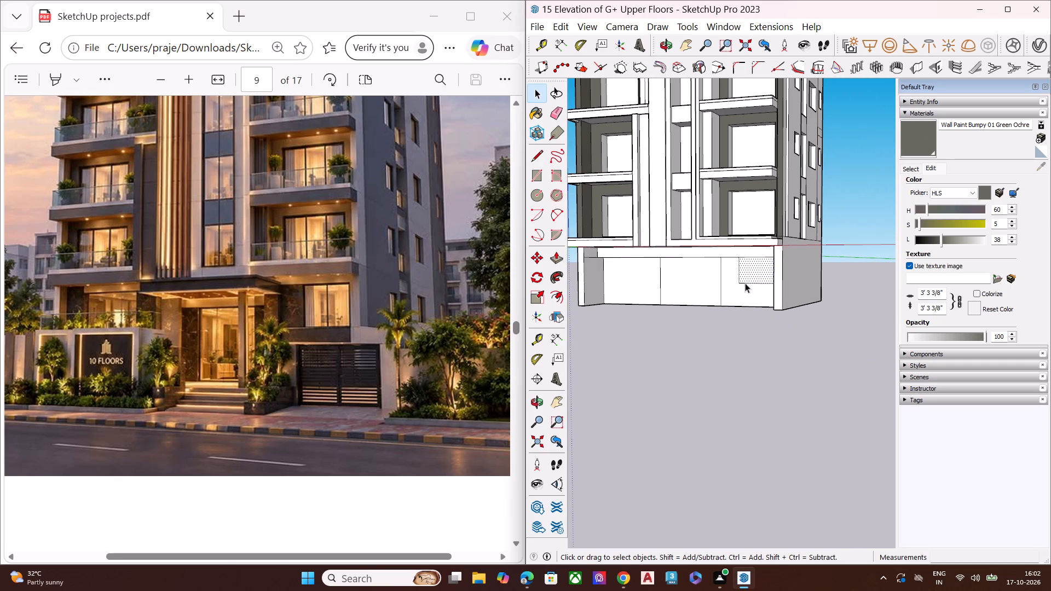
scroll(777, 252, "down", 4)
scroll(684, 282, "up", 6)
middle_click_drag(667, 269, 659, 251)
middle_click_drag(712, 285, 720, 235)
scroll(713, 281, "up", 3)
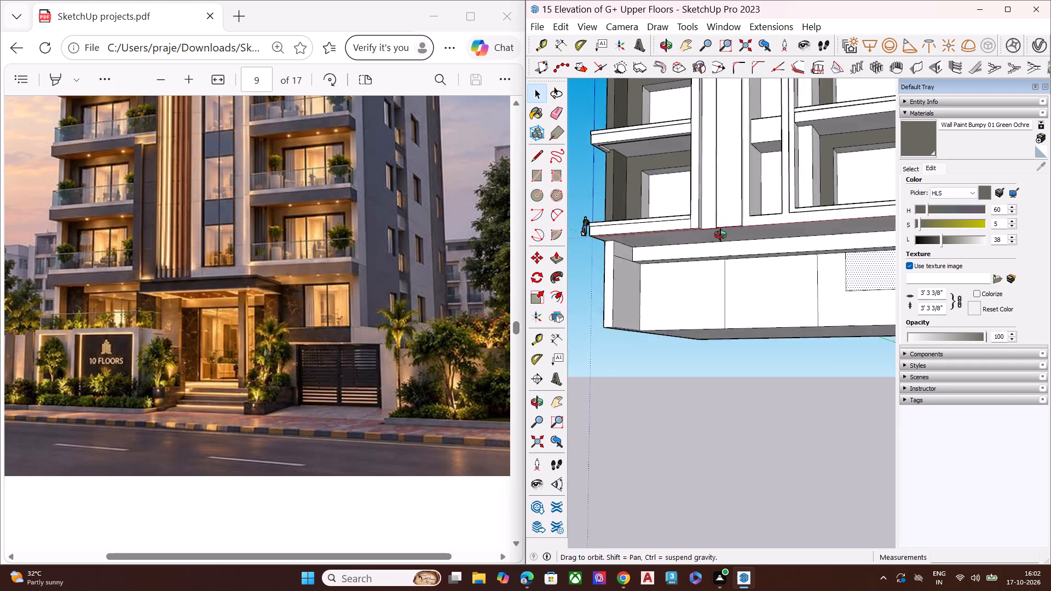
middle_click_drag(720, 235, 721, 234)
scroll(720, 235, "up", 6)
scroll(707, 307, "down", 5)
middle_click_drag(656, 318, 668, 270)
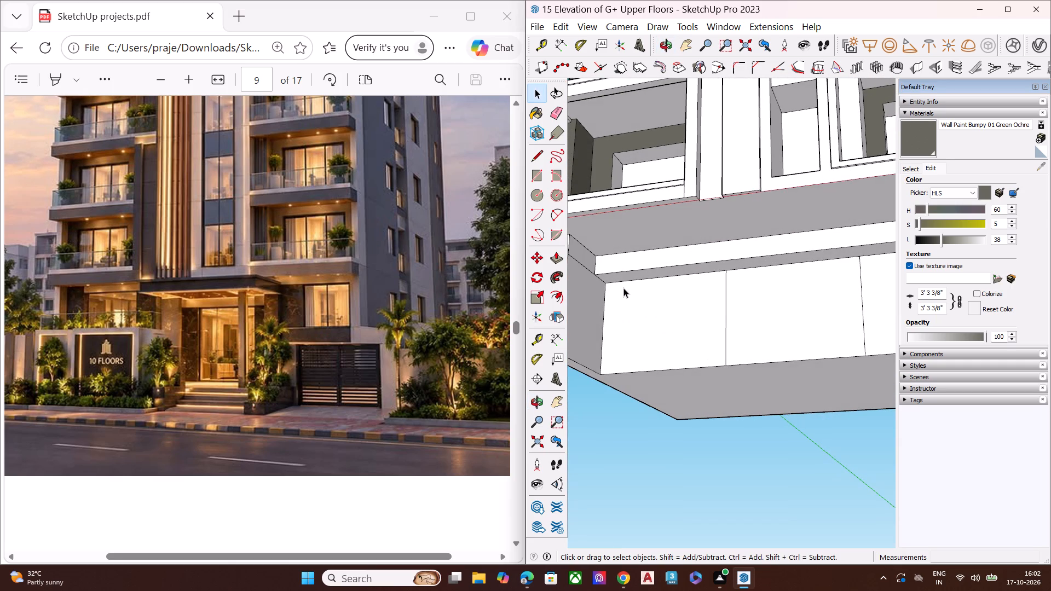
scroll(608, 300, "up", 2)
key("l")
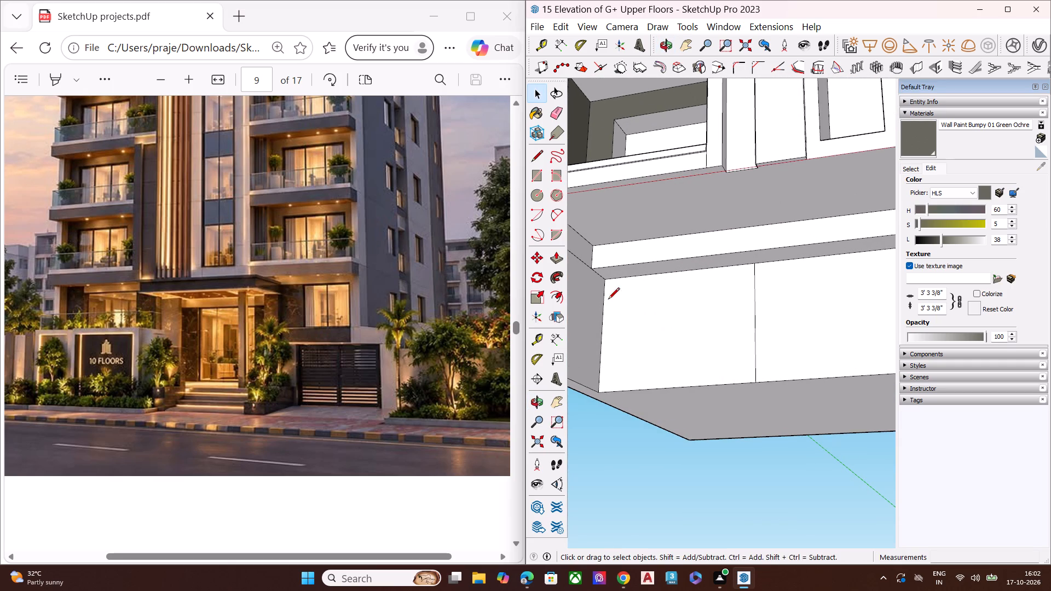
scroll(649, 279, "down", 2)
scroll(624, 288, "up", 5)
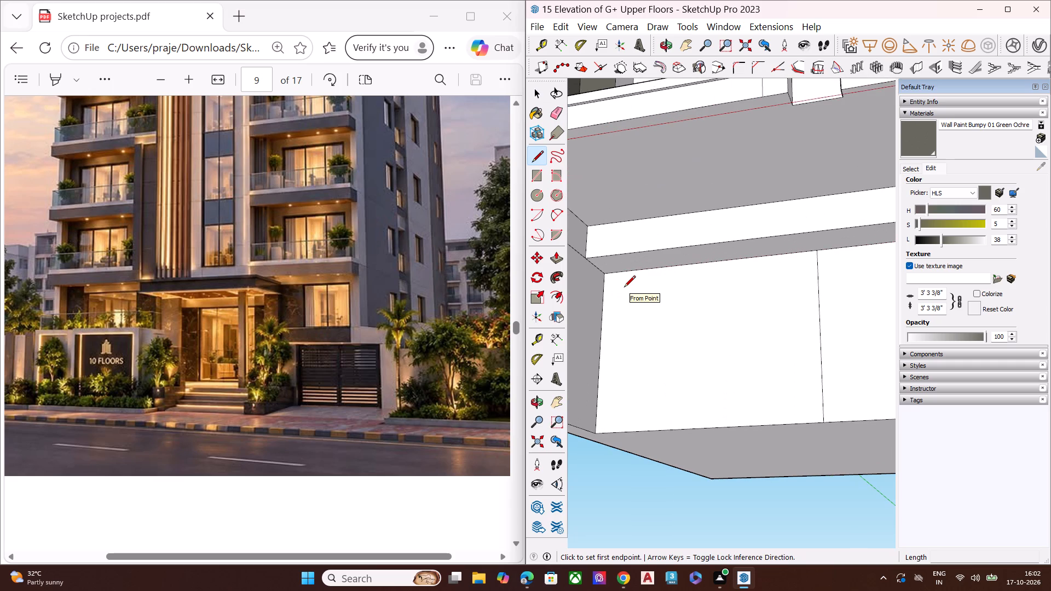
left_click(634, 271)
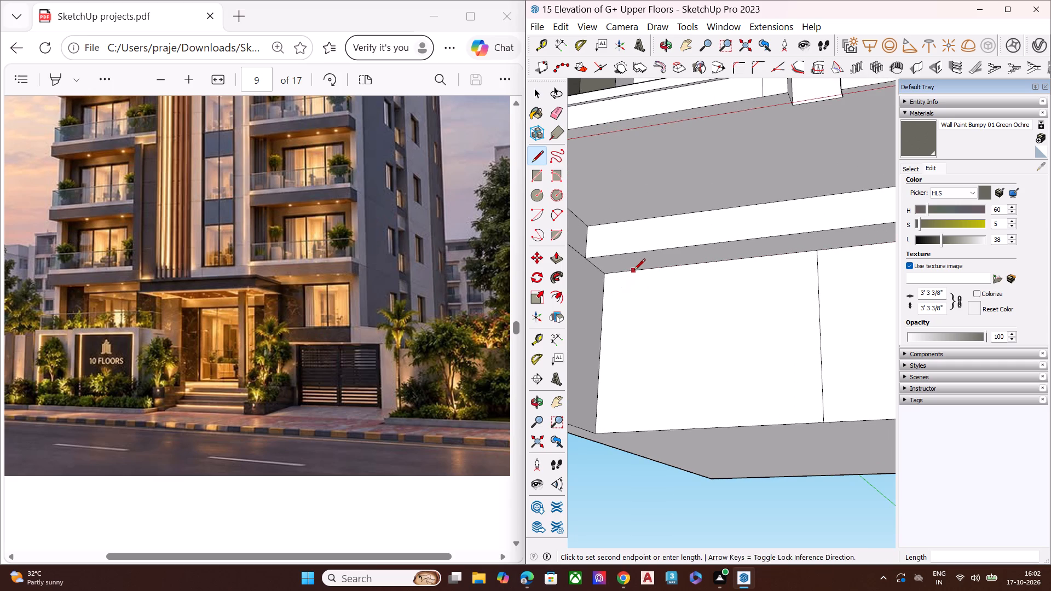
left_click(628, 409)
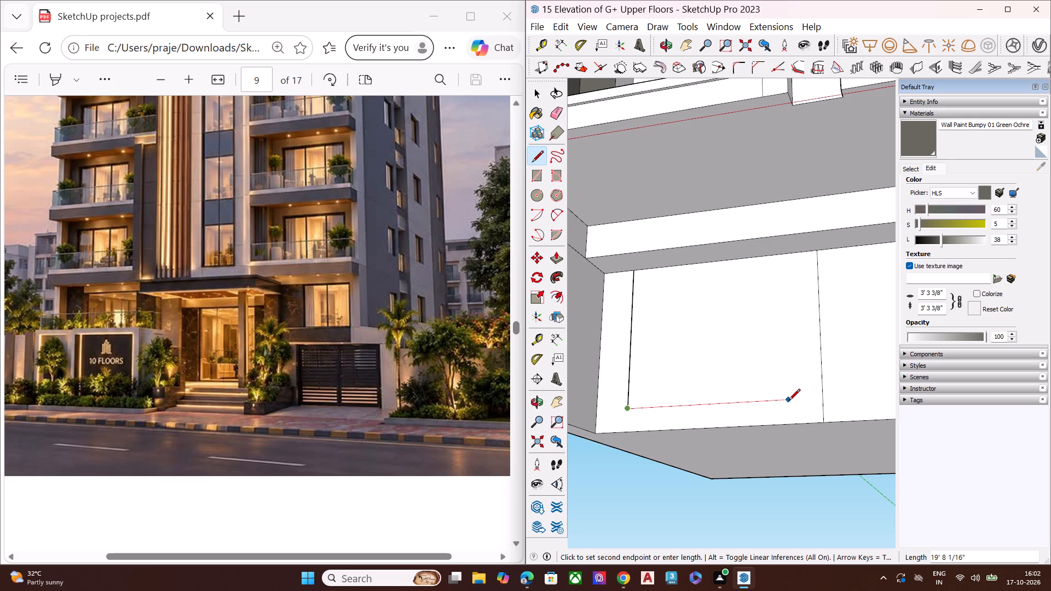
left_click(802, 402)
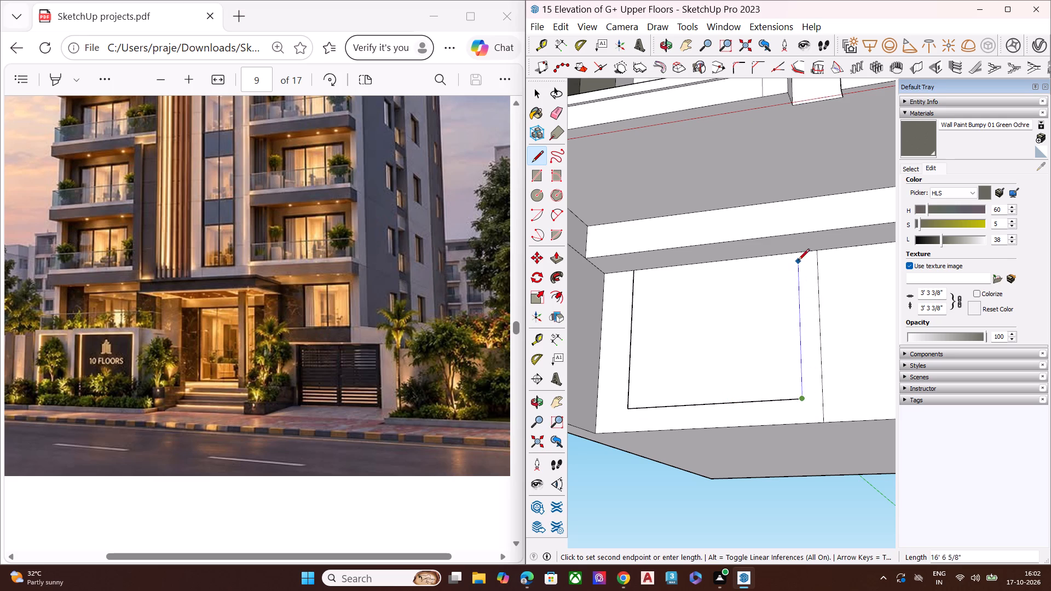
left_click(798, 256)
key("space")
left_click(694, 299)
Push the middle wall panel inward about 11 ft 5 in to form the entrance recess.
scroll(694, 289, "down", 6)
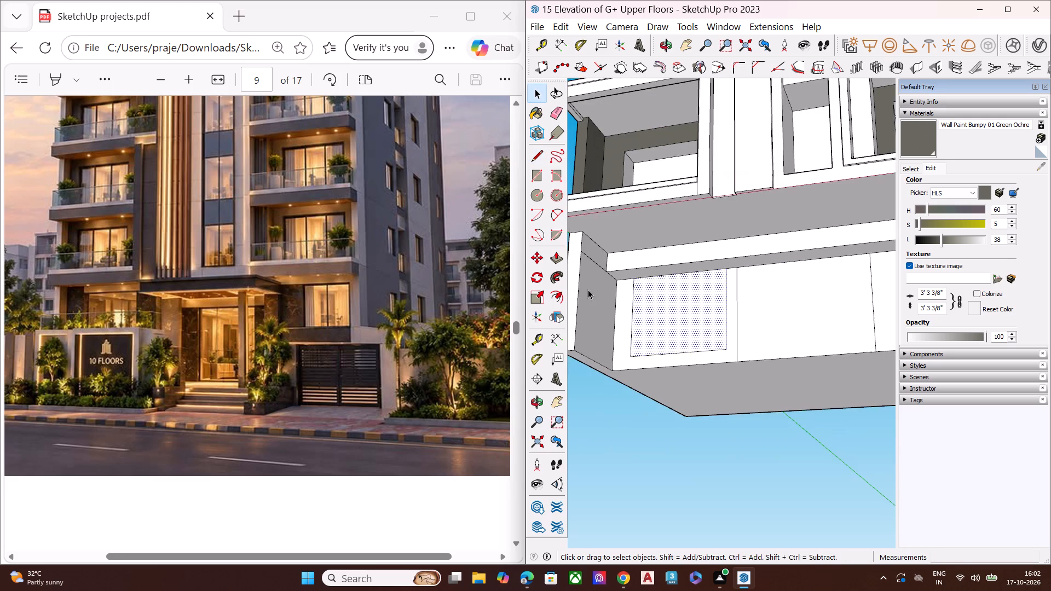
middle_click_drag(721, 291, 669, 381)
scroll(766, 316, "up", 4)
middle_click_drag(763, 313, 683, 223)
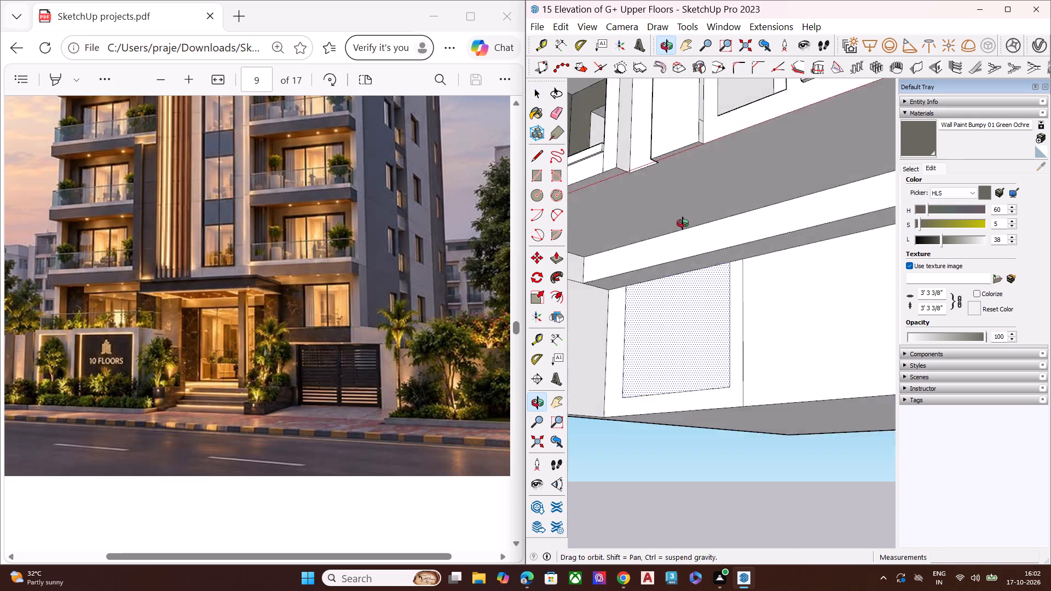
middle_click_drag(683, 223, 679, 214)
scroll(692, 230, "up", 1)
left_click(769, 263)
scroll(743, 285, "down", 1)
scroll(742, 285, "up", 1)
scroll(738, 283, "down", 4)
key("space")
double_click(784, 325)
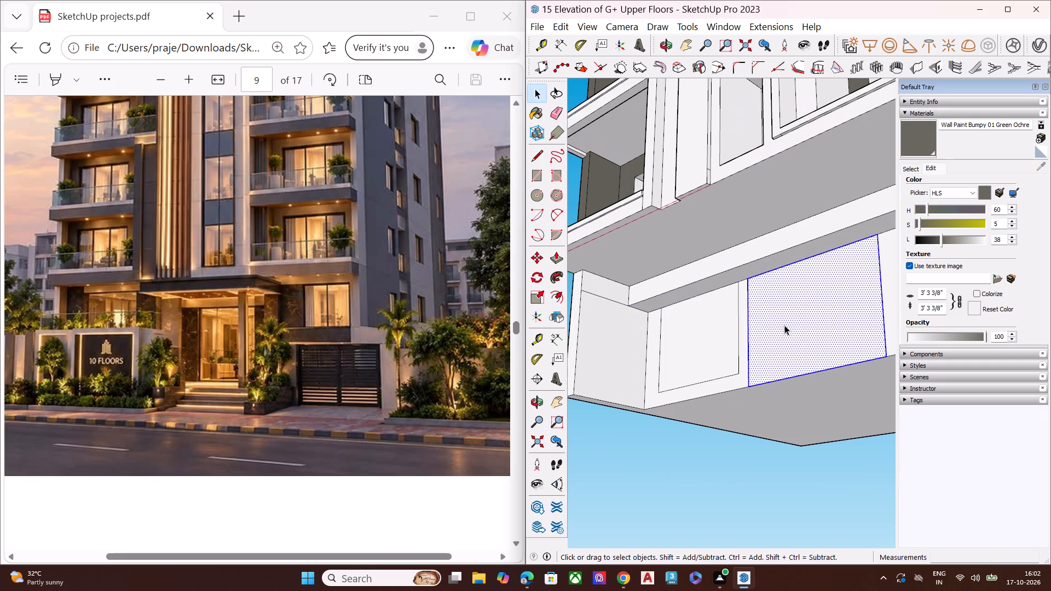
key("p")
left_click(784, 325)
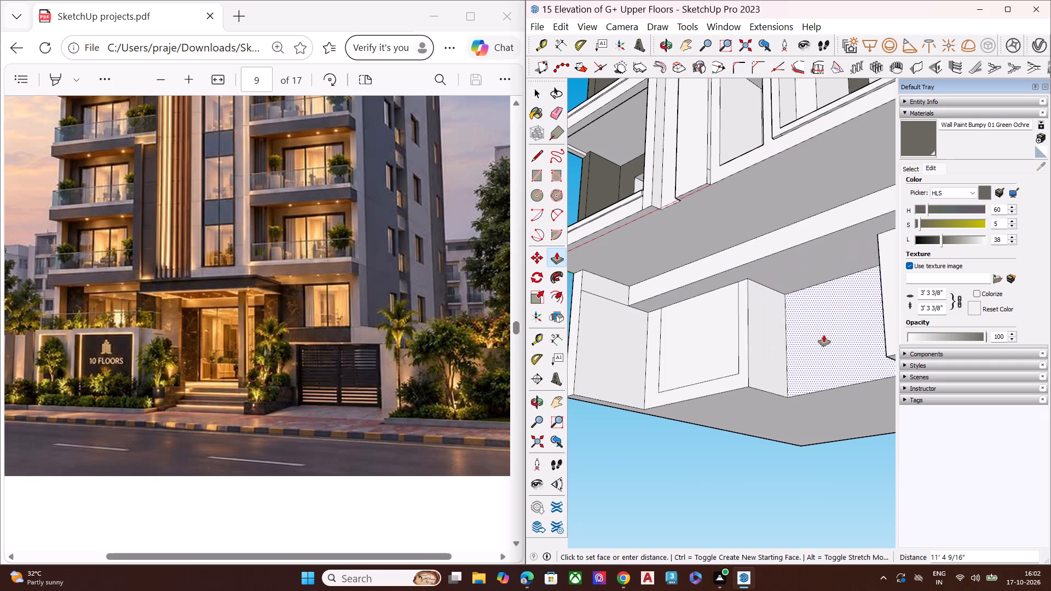
left_click(822, 335)
key("space")
Draw two vertical lines about 4 ft 4 in long across the strip above the wall panels, near the two sides of the entrance recess.
middle_click_drag(728, 291, 727, 339)
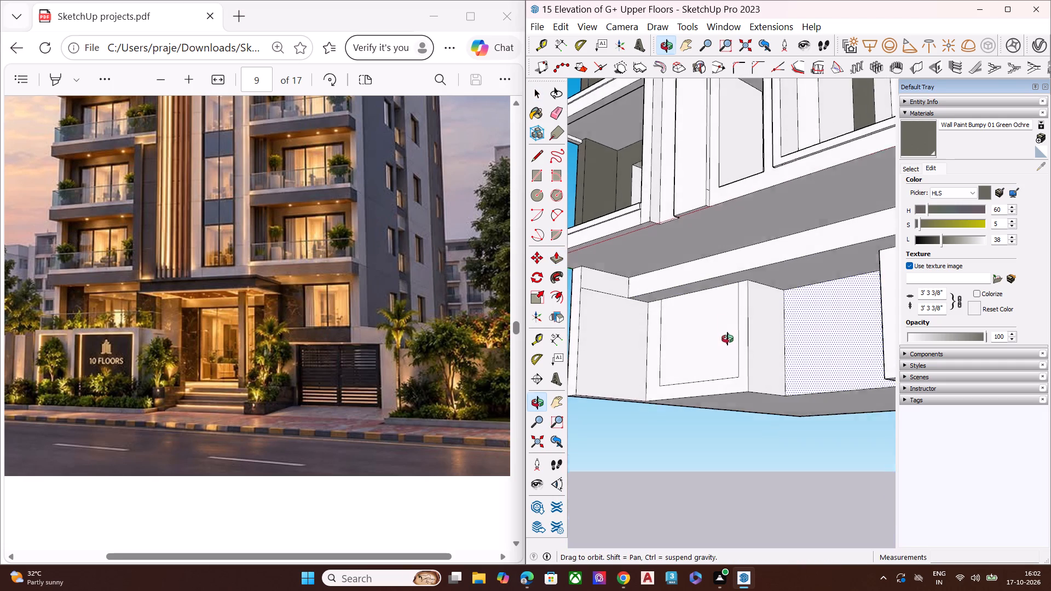
middle_click_drag(727, 339, 708, 376)
middle_click_drag(732, 335, 784, 329)
key("l")
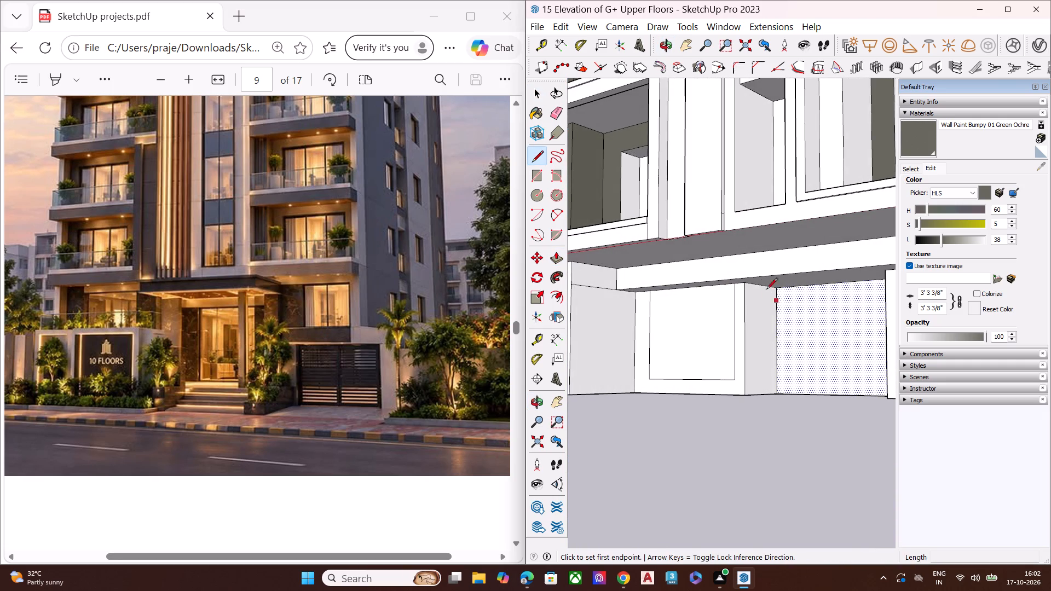
middle_click_drag(766, 271, 888, 262)
scroll(796, 289, "up", 7)
left_click(699, 268)
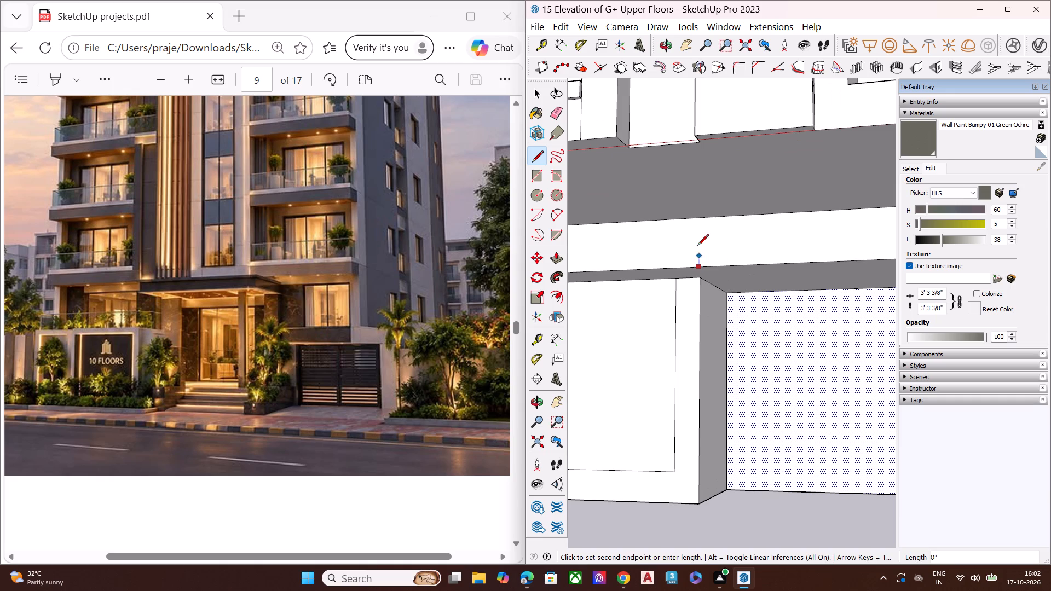
left_click(699, 214)
scroll(640, 258, "down", 9)
middle_click_drag(802, 271, 858, 223)
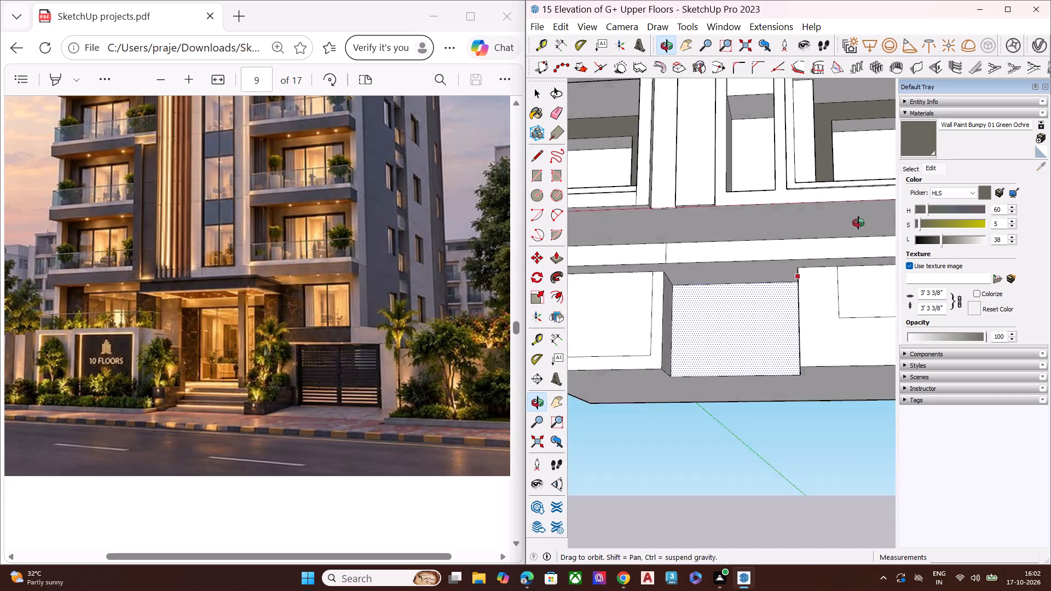
middle_click_drag(858, 223, 866, 217)
scroll(732, 257, "up", 1)
scroll(671, 259, "down", 4)
scroll(667, 263, "up", 2)
scroll(665, 264, "down", 3)
scroll(784, 269, "up", 8)
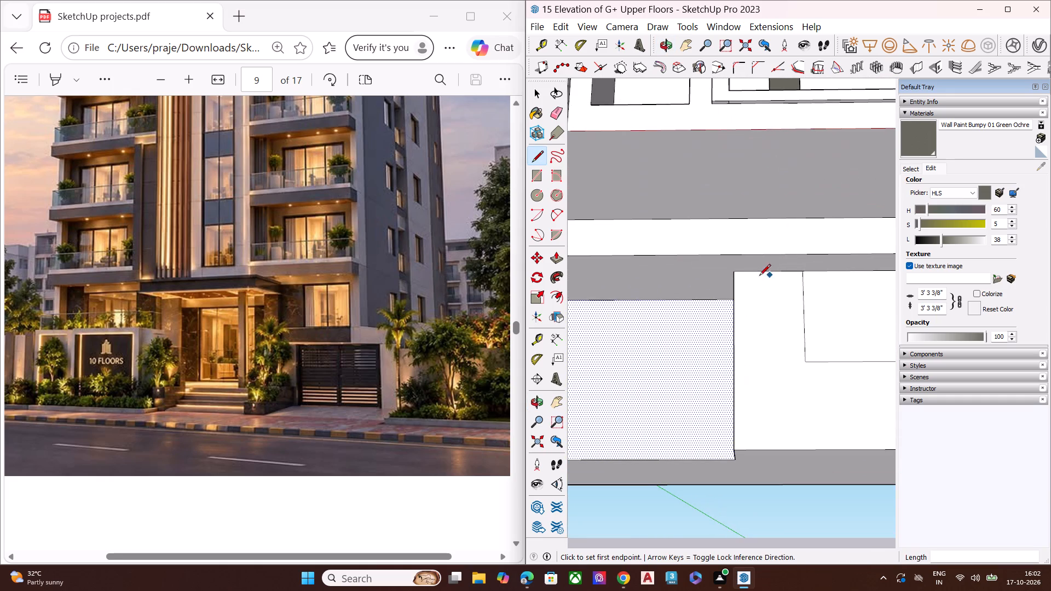
left_click(769, 253)
left_click(773, 219)
key("space")
Pull the strip section between the two lines outward about 18 ft 5 in to form the entrance canopy.
scroll(768, 234, "down", 1)
scroll(768, 234, "up", 1)
scroll(768, 235, "down", 9)
scroll(787, 220, "up", 1)
scroll(787, 220, "down", 4)
middle_click_drag(788, 237, 625, 344)
scroll(653, 280, "up", 4)
scroll(671, 256, "down", 1)
scroll(673, 256, "up", 1)
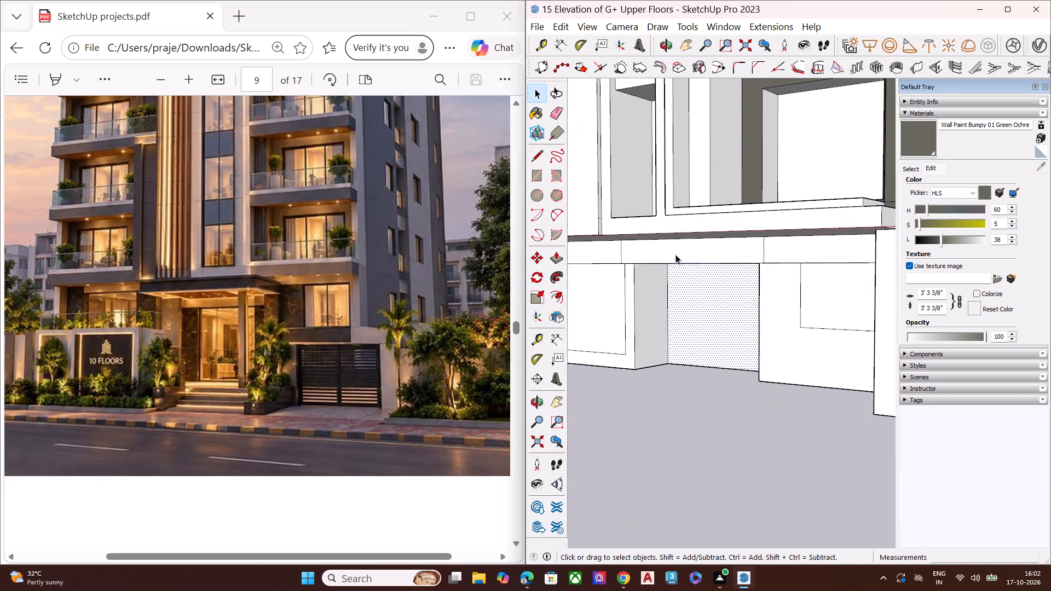
scroll(675, 254, "up", 1)
left_click(688, 248)
key("p")
left_click(734, 251)
scroll(664, 260, "down", 2)
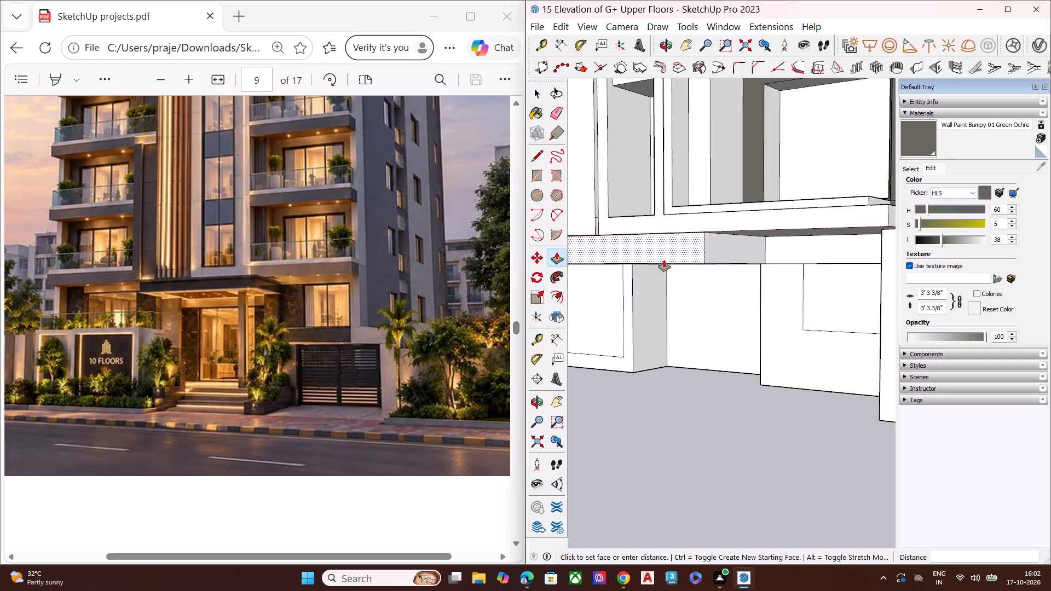
scroll(664, 260, "down", 4)
scroll(671, 252, "up", 1)
scroll(671, 252, "down", 5)
middle_click_drag(671, 253, 657, 354)
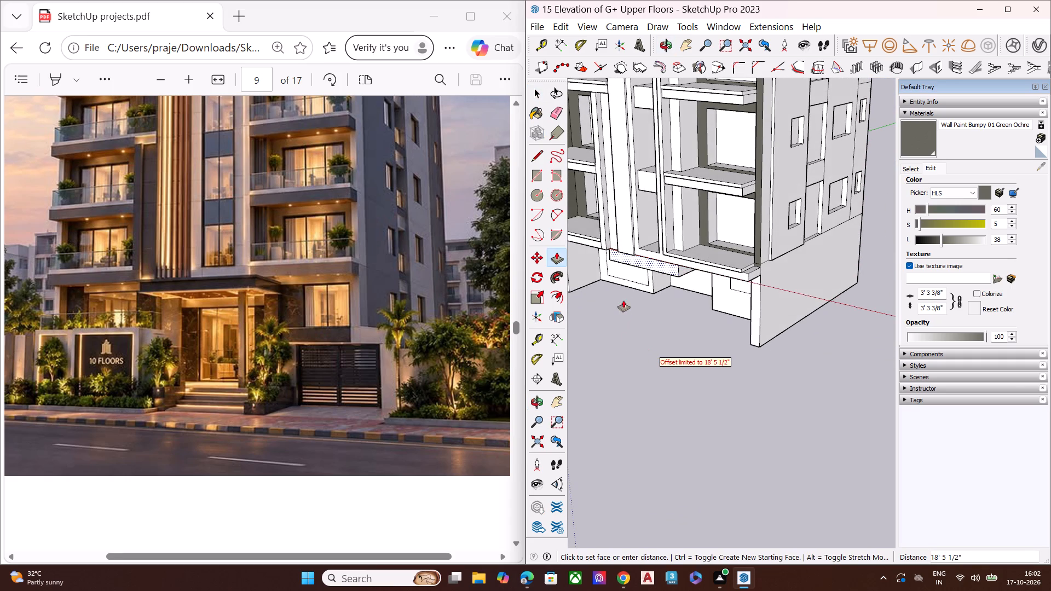
scroll(628, 293, "down", 3)
middle_click_drag(614, 298, 591, 207)
scroll(623, 275, "up", 1)
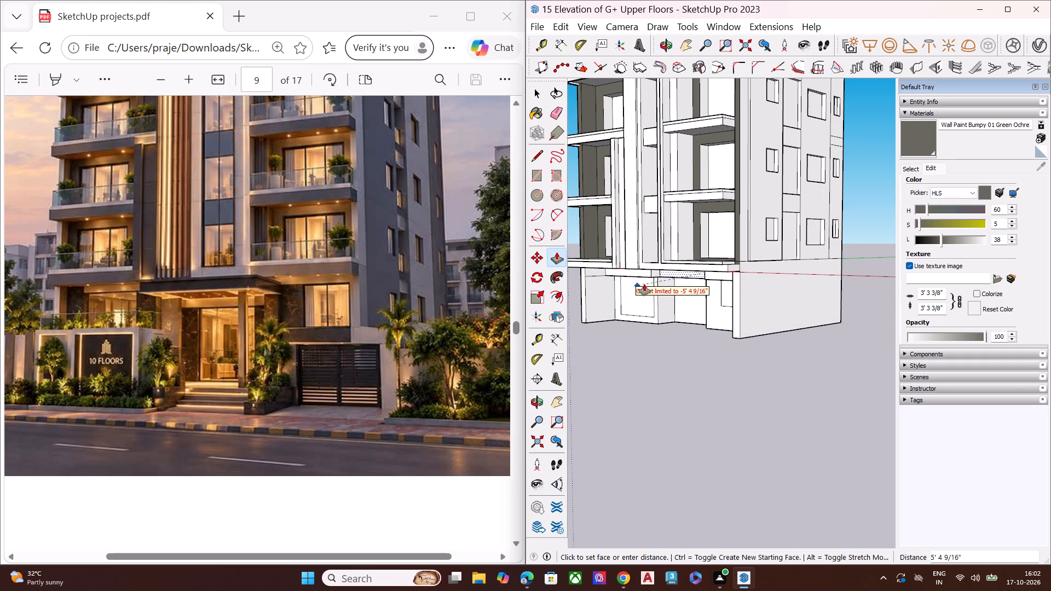
left_click(644, 280)
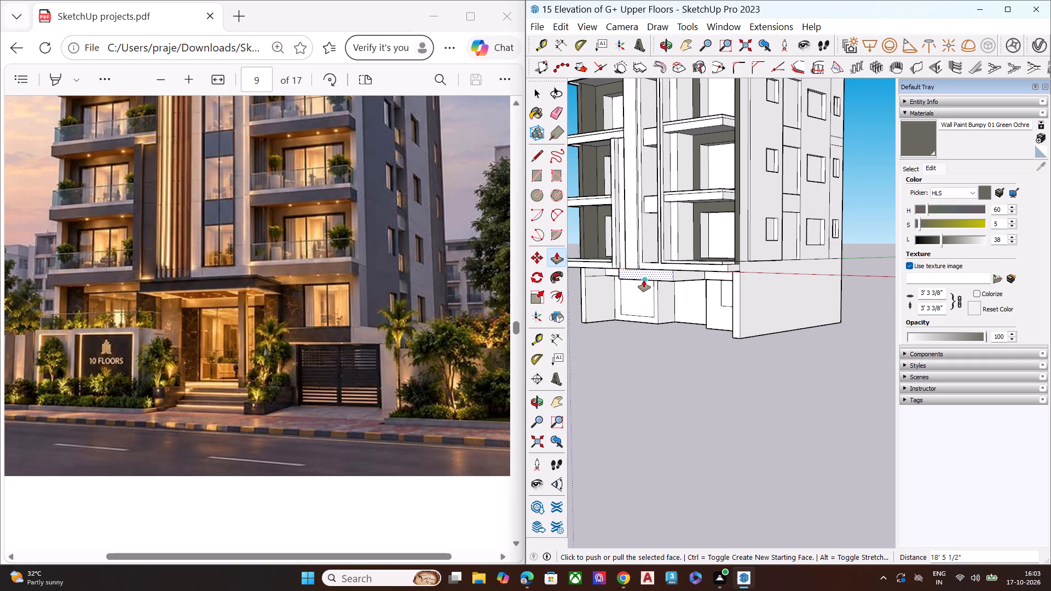
left_click(654, 273)
left_click(631, 278)
key("space")
Pull the front face of the entrance canopy further outward by about 7 ft 10 in.
middle_click_drag(665, 271, 649, 236)
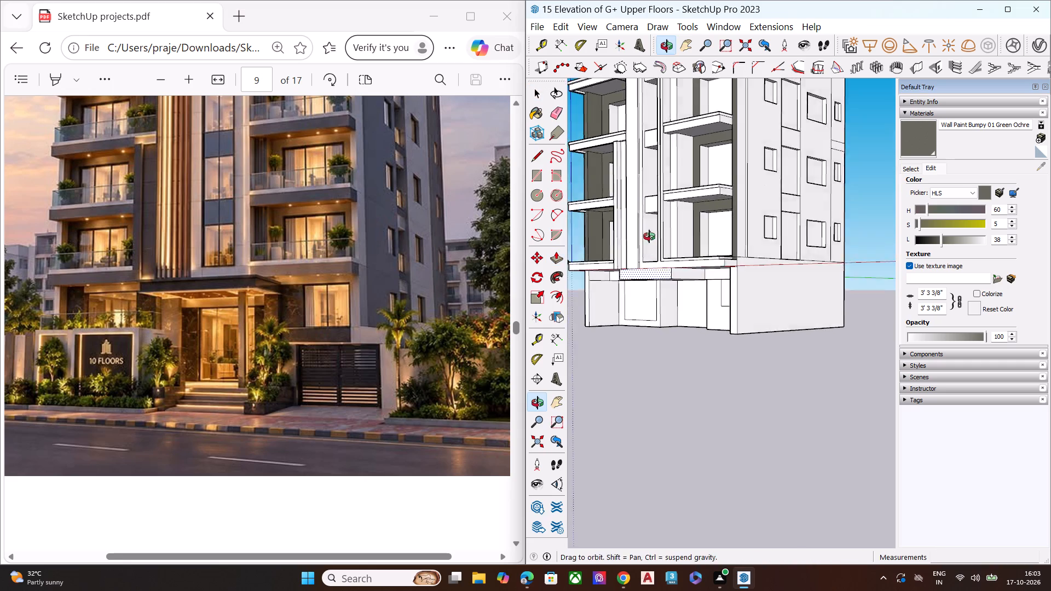
middle_click_drag(649, 236, 650, 210)
scroll(649, 212, "up", 8)
left_click(675, 292)
key("p")
left_click(675, 293)
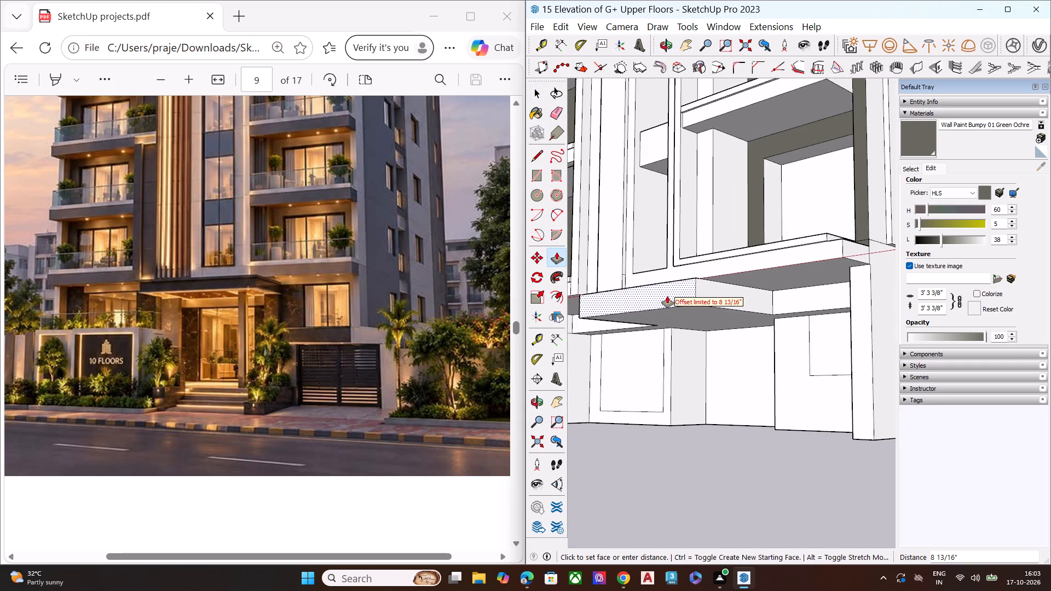
left_click(636, 296)
left_click_drag(685, 290, 639, 288)
left_click(652, 287)
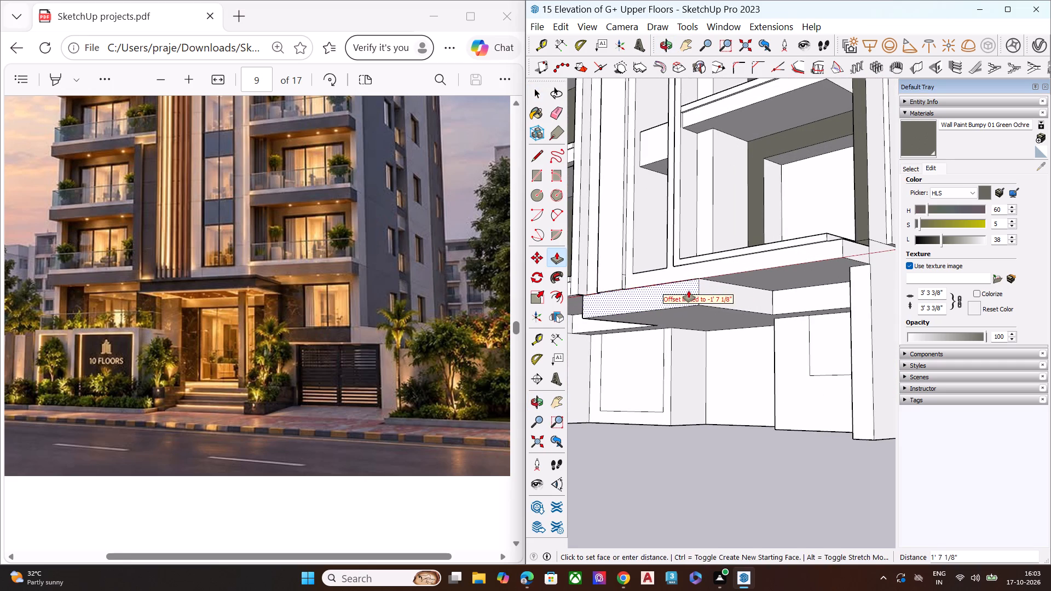
left_click_drag(687, 291, 608, 288)
key("space")
left_click(673, 297)
key("p")
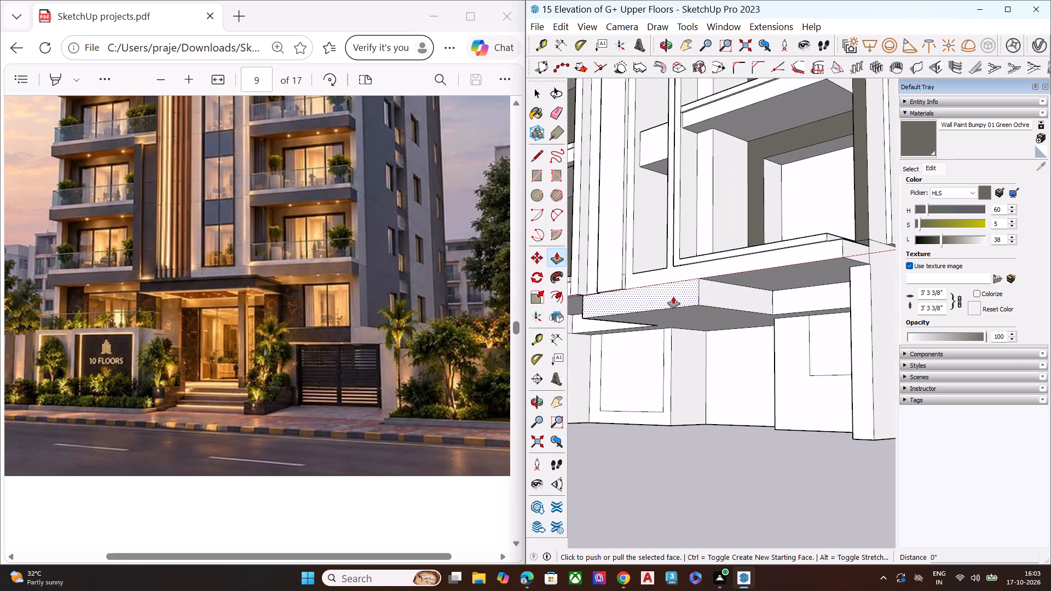
left_click(677, 294)
left_click_drag(671, 294, 591, 294)
left_click_drag(680, 286, 624, 282)
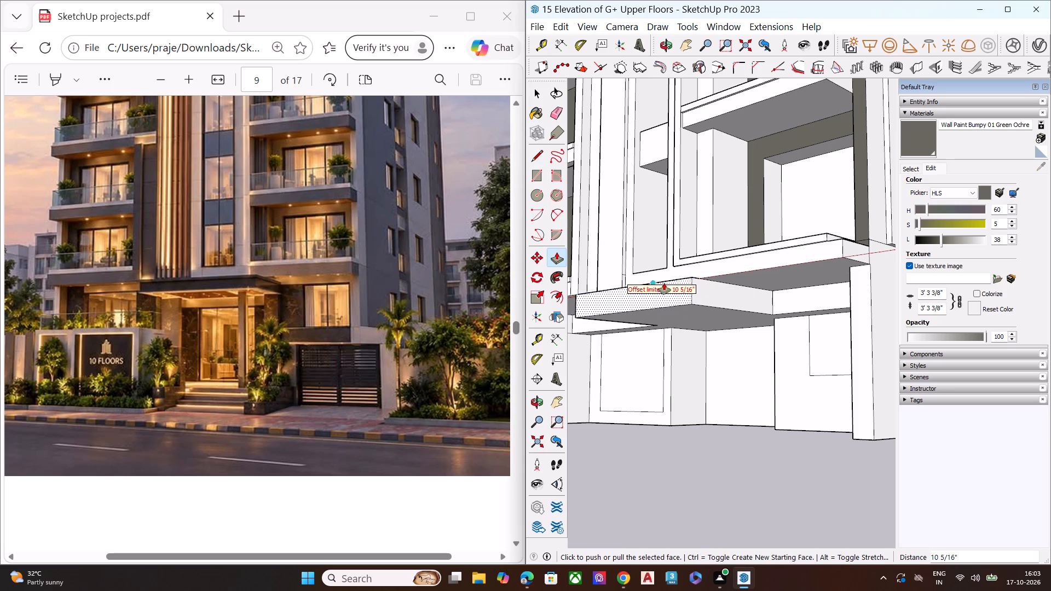
left_click(674, 283)
scroll(654, 289, "down", 6)
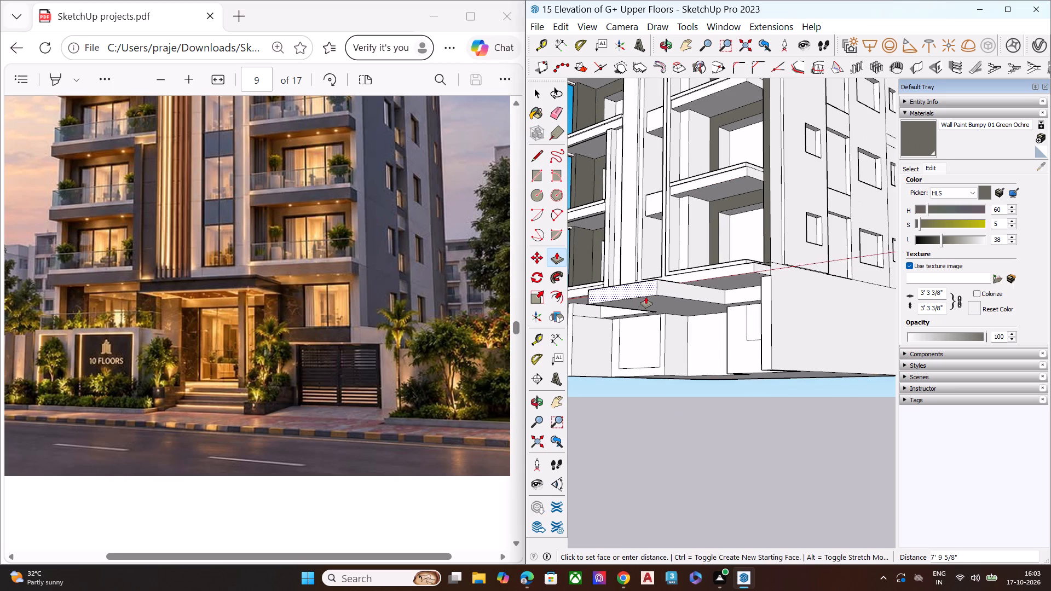
left_click(648, 297)
key("space")
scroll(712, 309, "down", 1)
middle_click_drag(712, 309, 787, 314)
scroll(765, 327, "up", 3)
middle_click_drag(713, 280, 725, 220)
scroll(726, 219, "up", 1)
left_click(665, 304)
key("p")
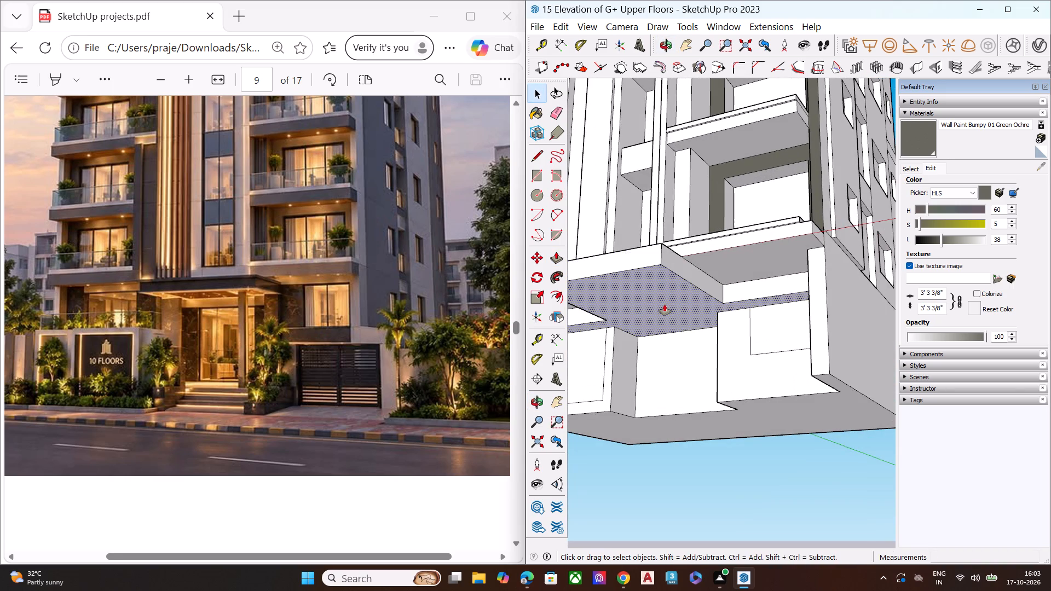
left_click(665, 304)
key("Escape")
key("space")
Push the underside of the entrance canopy and adjoining strip upward about 8 in to thin the canopy slab.
middle_click_drag(667, 300, 733, 241)
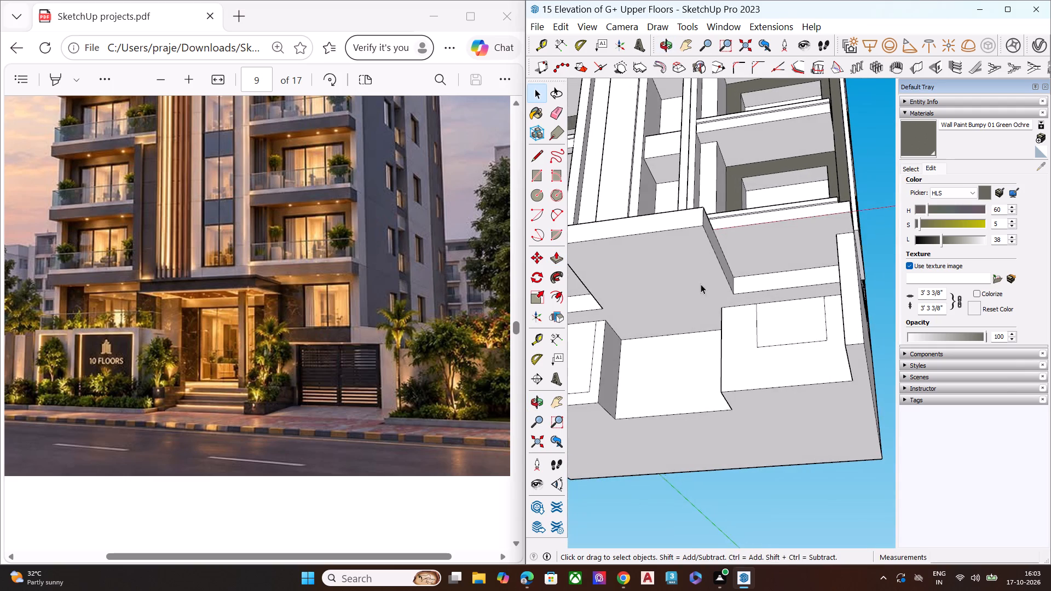
scroll(713, 290, "down", 4)
scroll(619, 311, "up", 1)
scroll(610, 307, "down", 1)
scroll(608, 306, "up", 5)
left_click(753, 309)
key("p")
left_click(753, 309)
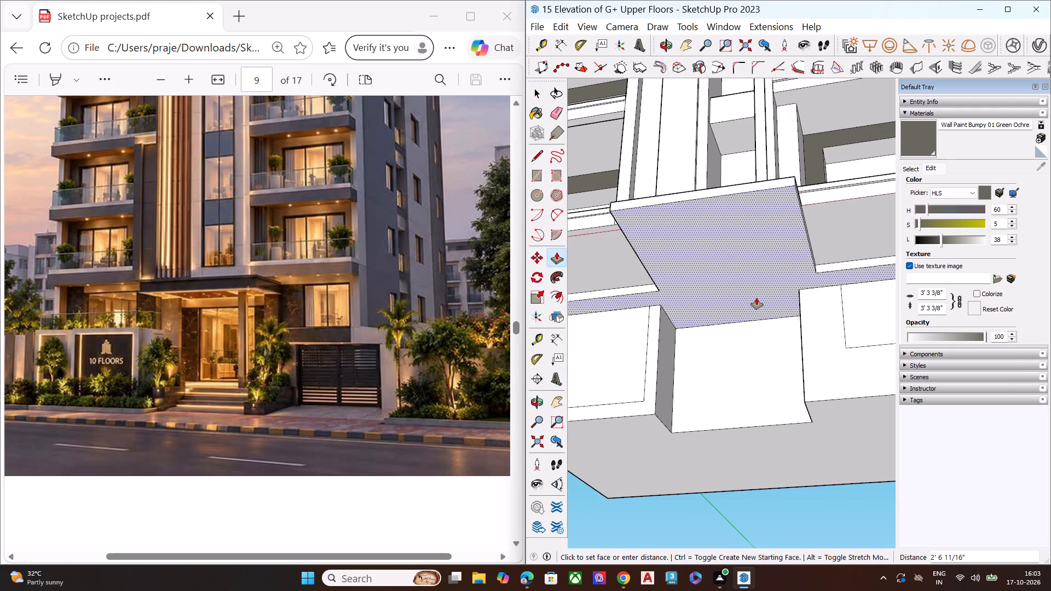
left_click(760, 306)
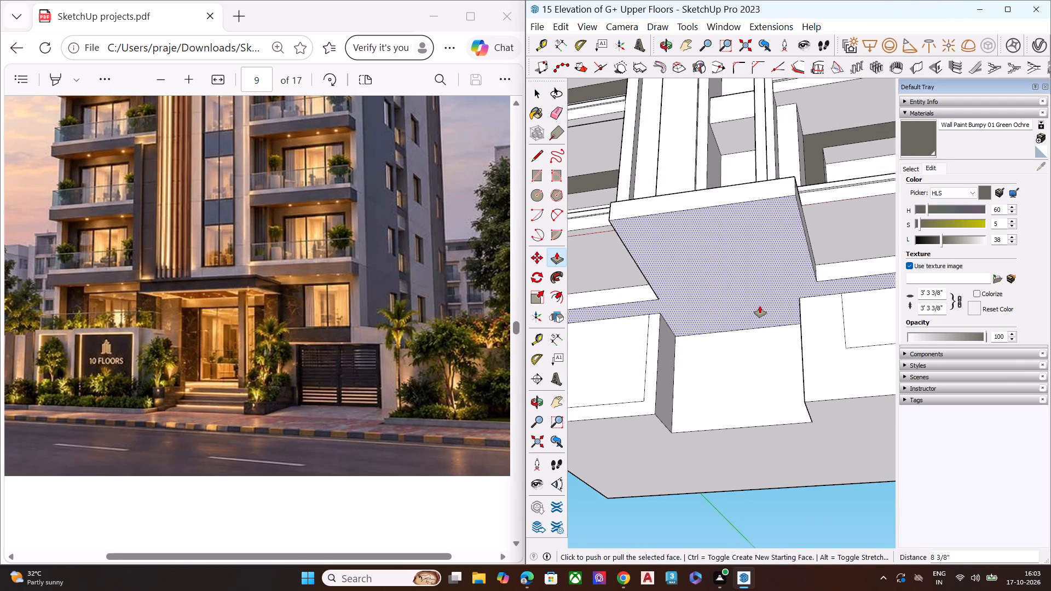
key("space")
Draw a line across the strip's underside from the top of the recess's left corner to the strip's front edge.
key("l")
middle_click_drag(637, 308, 680, 242)
scroll(665, 297, "up", 3)
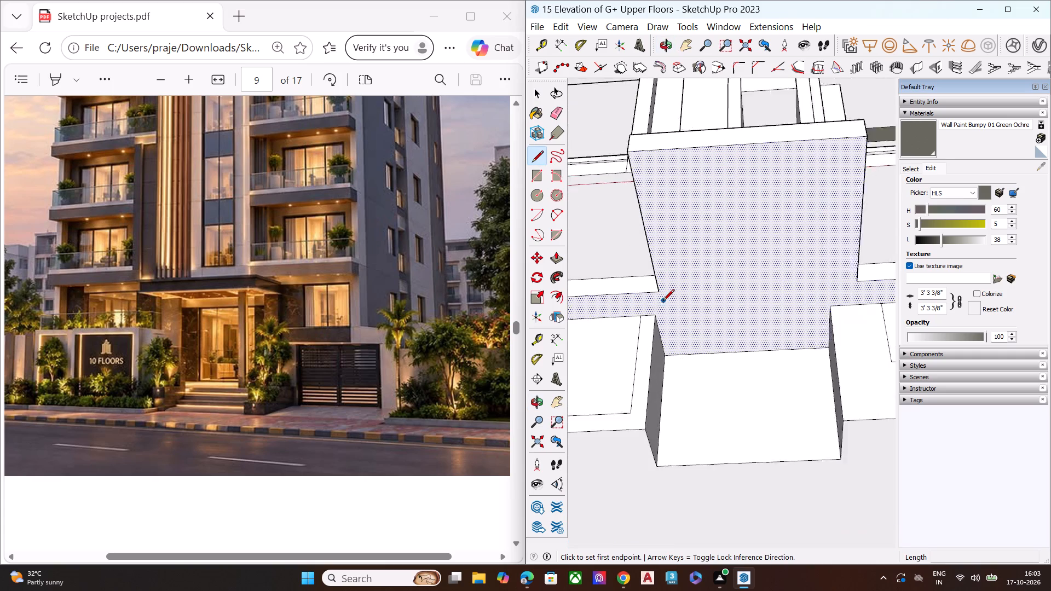
scroll(663, 302, "up", 2)
left_click(650, 321)
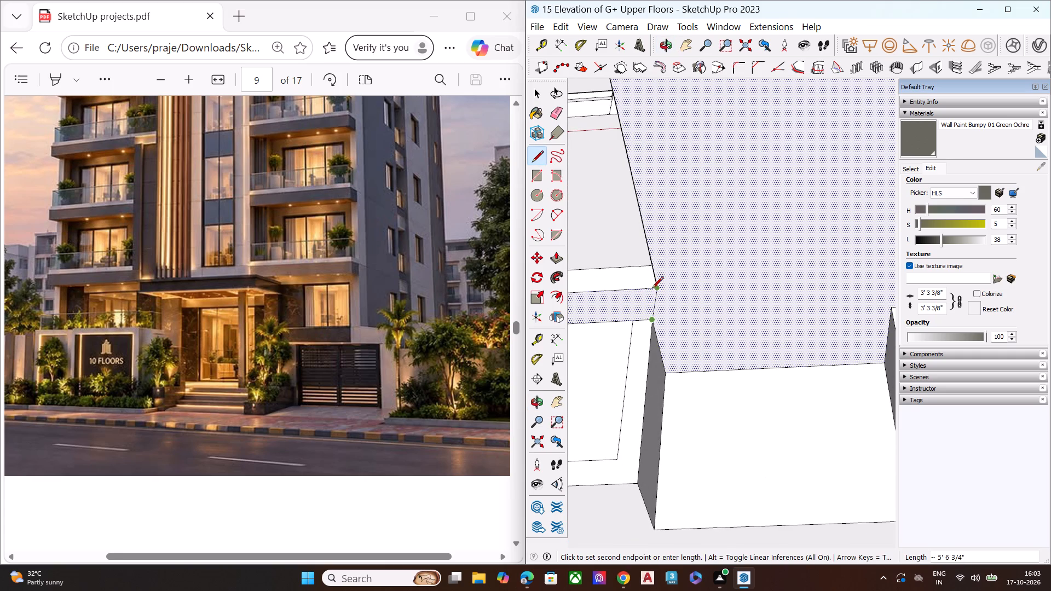
left_click(644, 289)
key("space")
Pull the canopy's left side face outward to align with the end of the line at the recess's left corner.
middle_click_drag(689, 298, 919, 436)
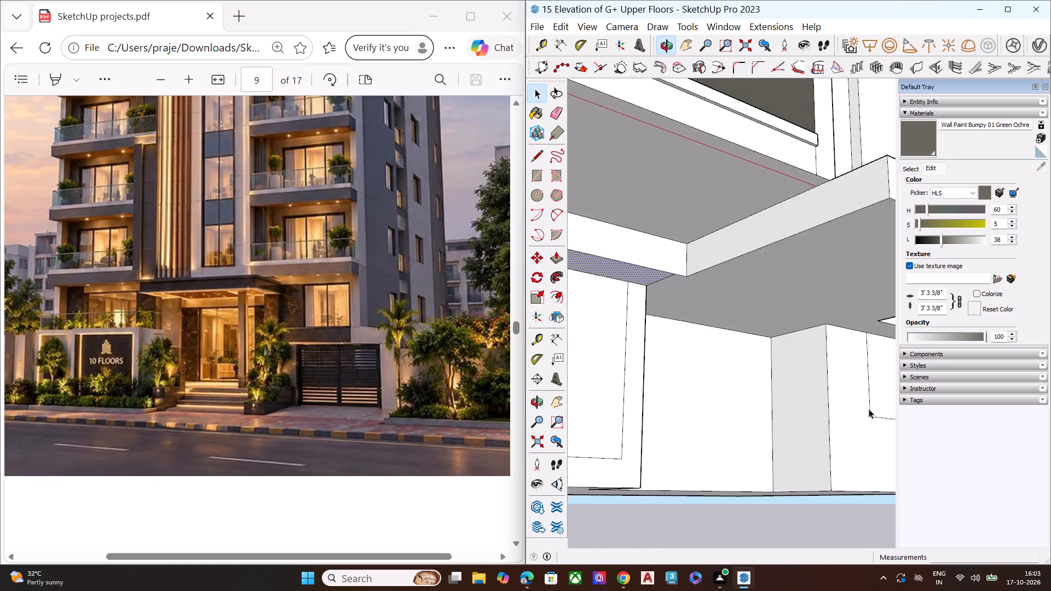
scroll(732, 299, "up", 6)
left_click(702, 227)
key("p")
left_click(699, 227)
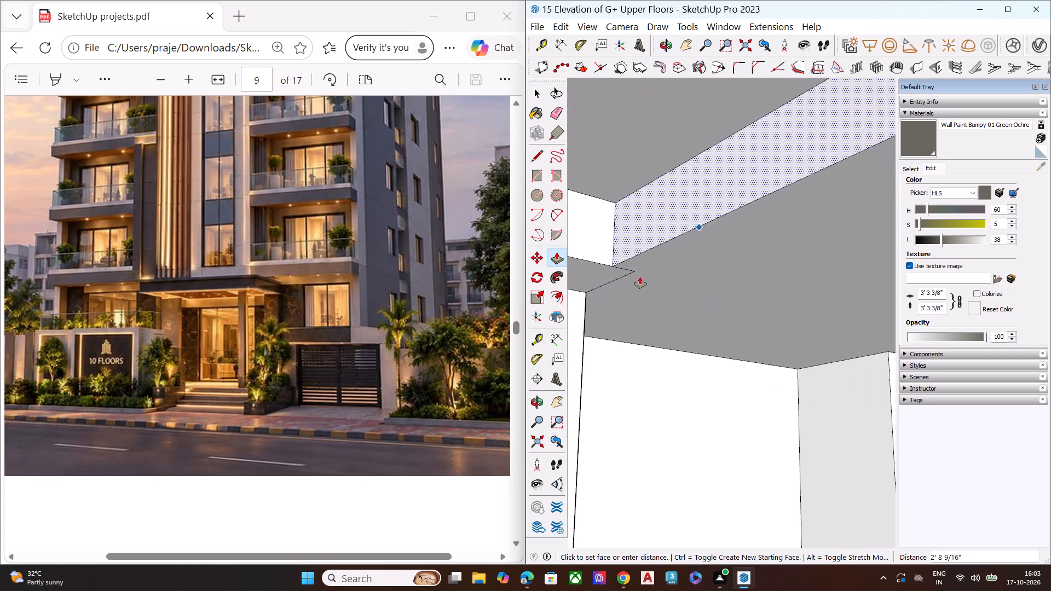
left_click(631, 272)
key("space")
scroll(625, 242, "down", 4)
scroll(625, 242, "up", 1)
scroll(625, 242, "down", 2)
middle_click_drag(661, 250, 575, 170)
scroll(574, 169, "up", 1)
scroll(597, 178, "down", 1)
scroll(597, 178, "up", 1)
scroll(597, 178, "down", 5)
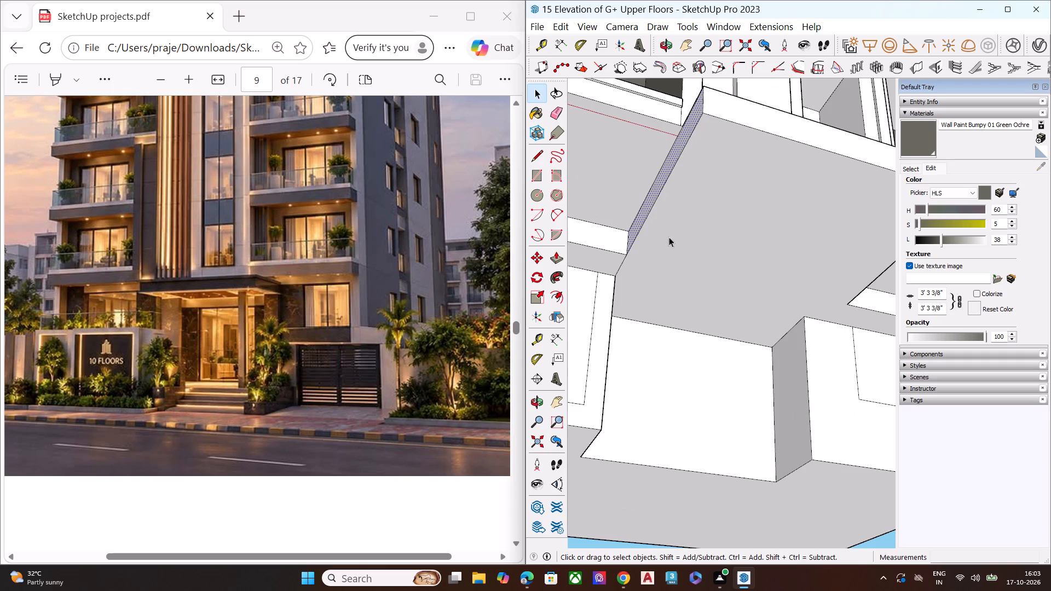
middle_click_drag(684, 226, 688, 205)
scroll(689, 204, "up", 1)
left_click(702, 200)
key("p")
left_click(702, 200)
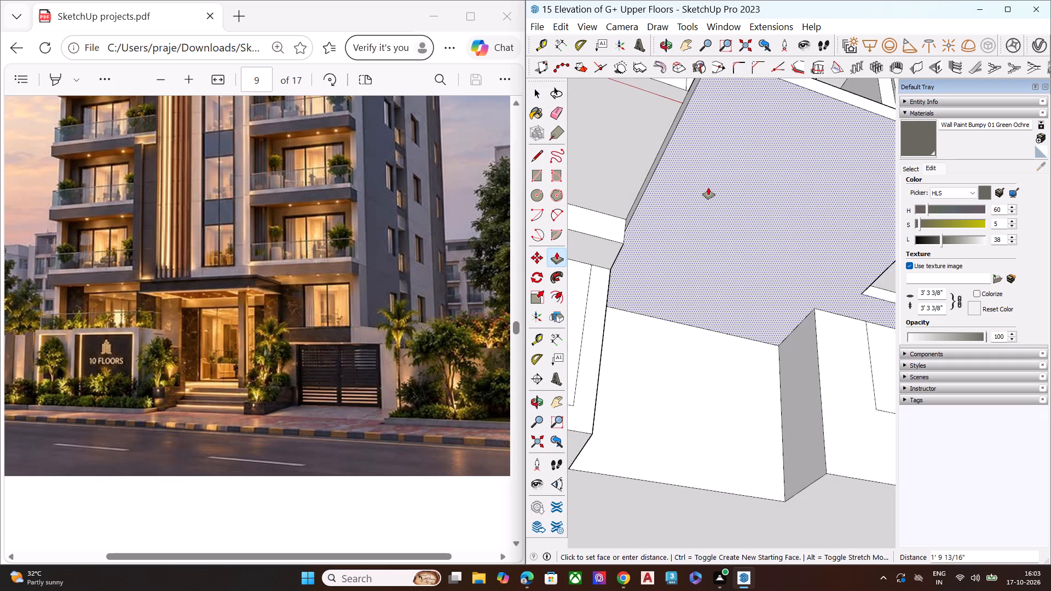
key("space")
Draw a full-height vertical line on the right wall panel, between the entrance recess corner and the opening outline.
middle_click_drag(698, 217, 529, 215)
scroll(692, 255, "down", 3)
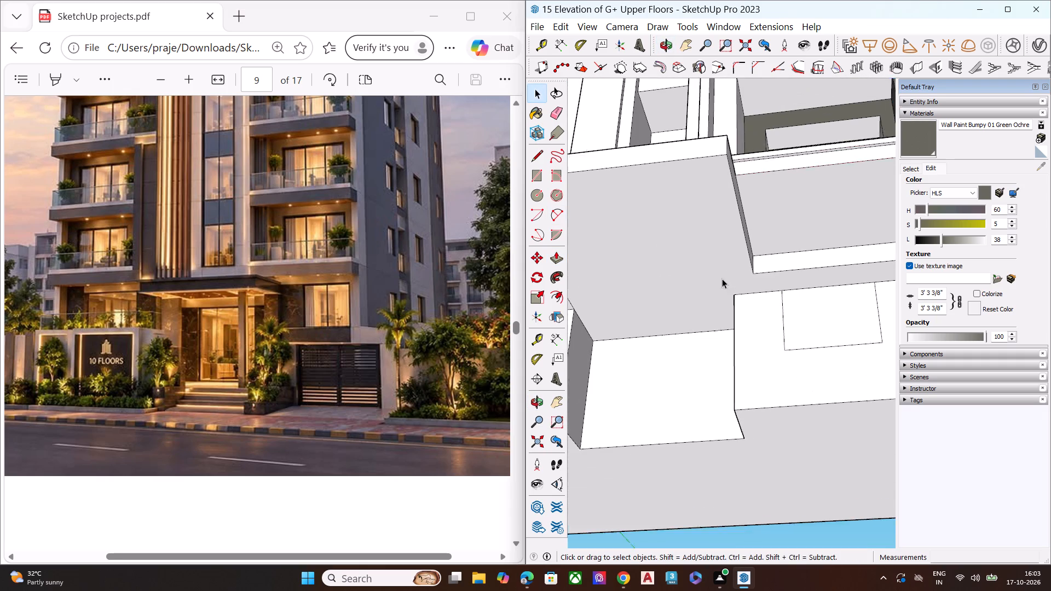
scroll(722, 279, "down", 1)
middle_click_drag(748, 292, 794, 269)
scroll(795, 269, "up", 5)
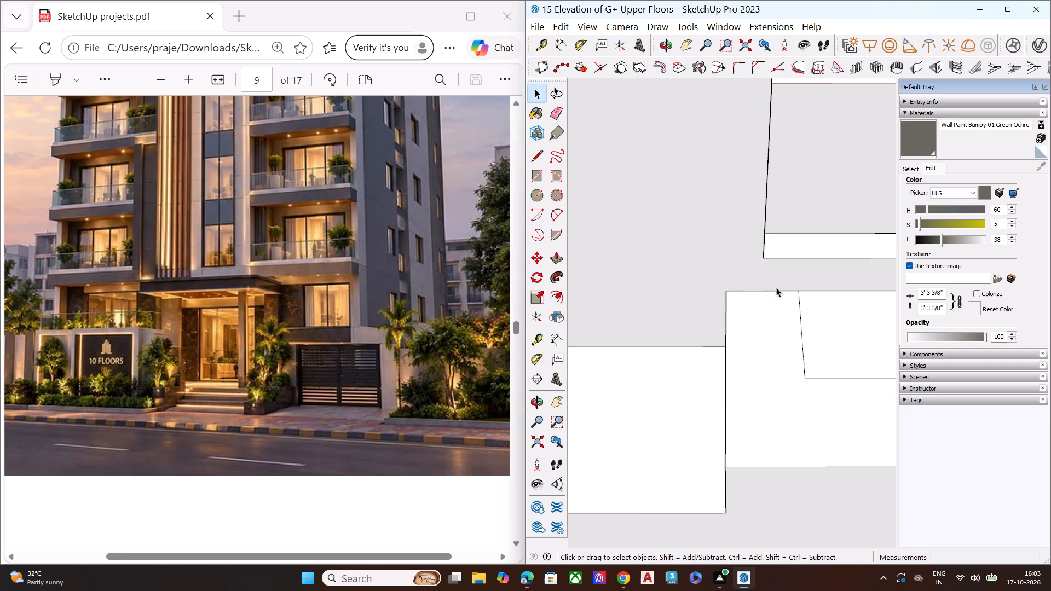
key("l")
middle_click_drag(754, 280, 724, 298)
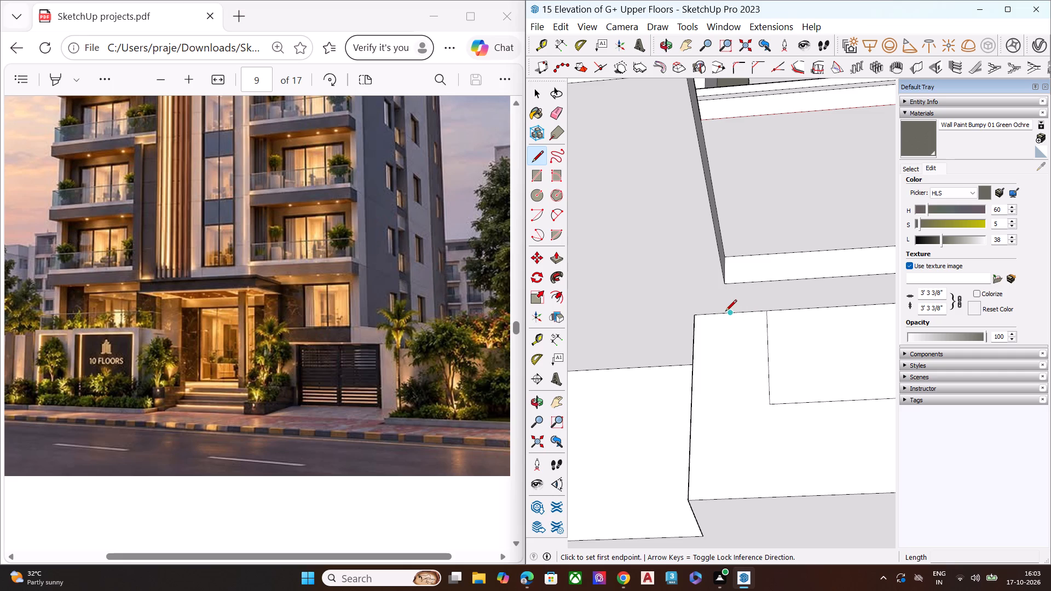
left_click(724, 314)
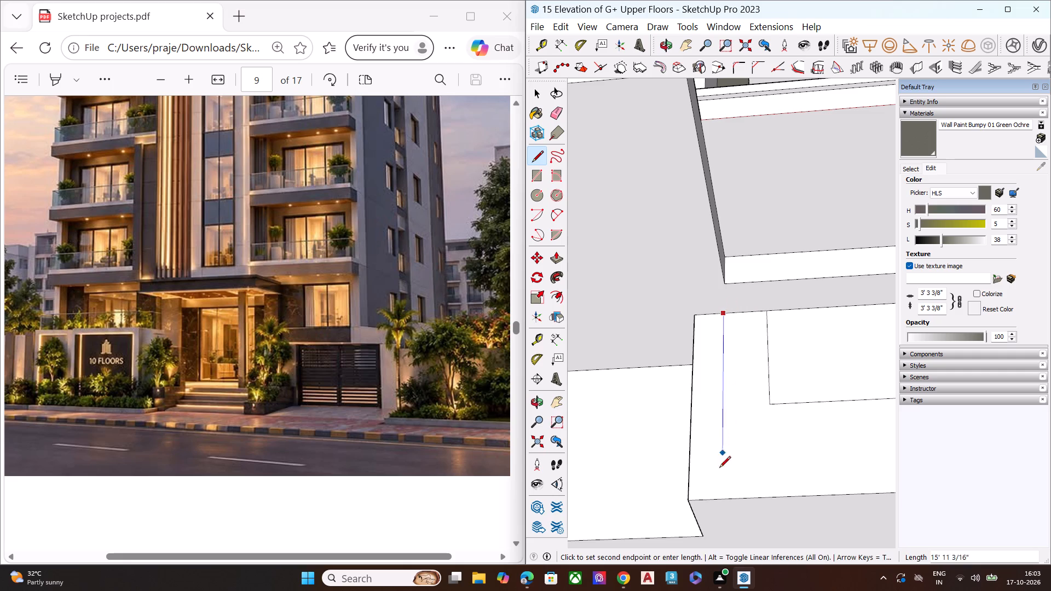
left_click(719, 500)
key("space")
Draw a line on the canopy's underside from the top of the new vertical wall line outward, ending beside the canopy's right rear corner.
middle_click_drag(723, 287, 723, 258)
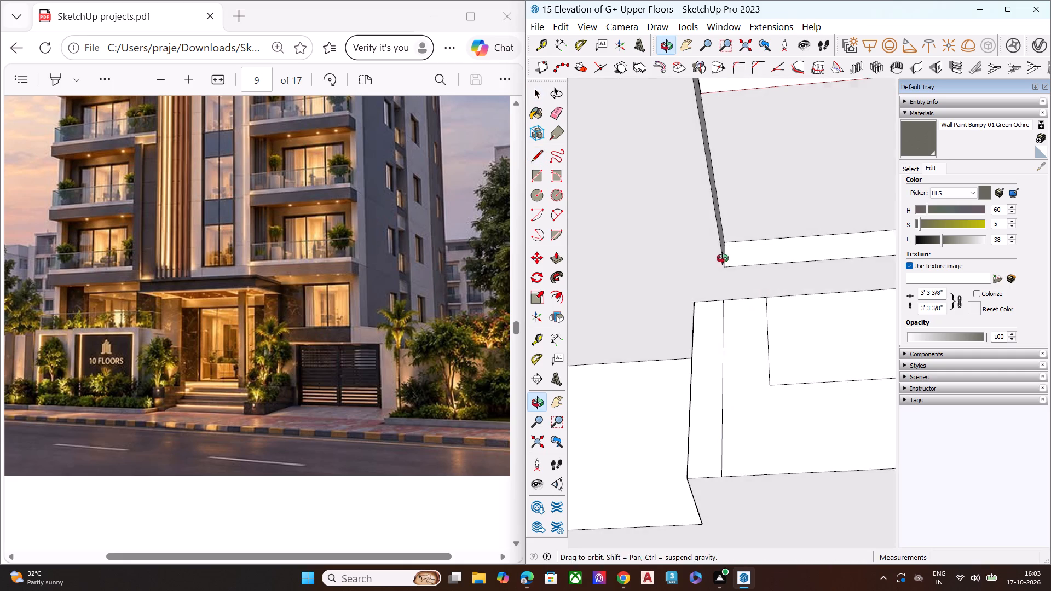
middle_click_drag(723, 258, 723, 257)
scroll(723, 259, "up", 2)
scroll(725, 276, "down", 1)
scroll(725, 277, "up", 4)
key("l")
left_click(723, 312)
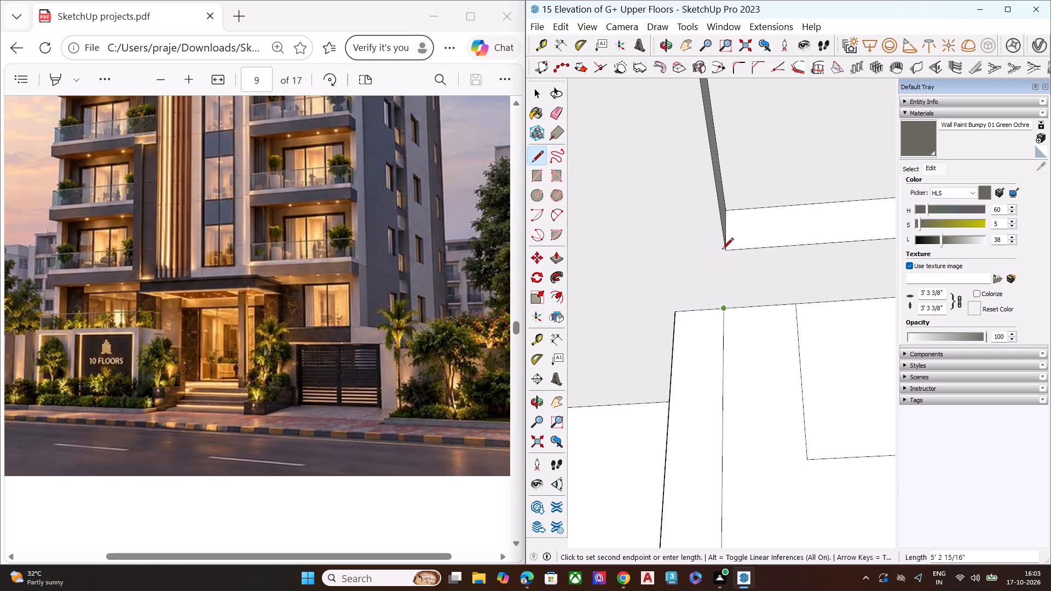
left_click(714, 250)
key("space")
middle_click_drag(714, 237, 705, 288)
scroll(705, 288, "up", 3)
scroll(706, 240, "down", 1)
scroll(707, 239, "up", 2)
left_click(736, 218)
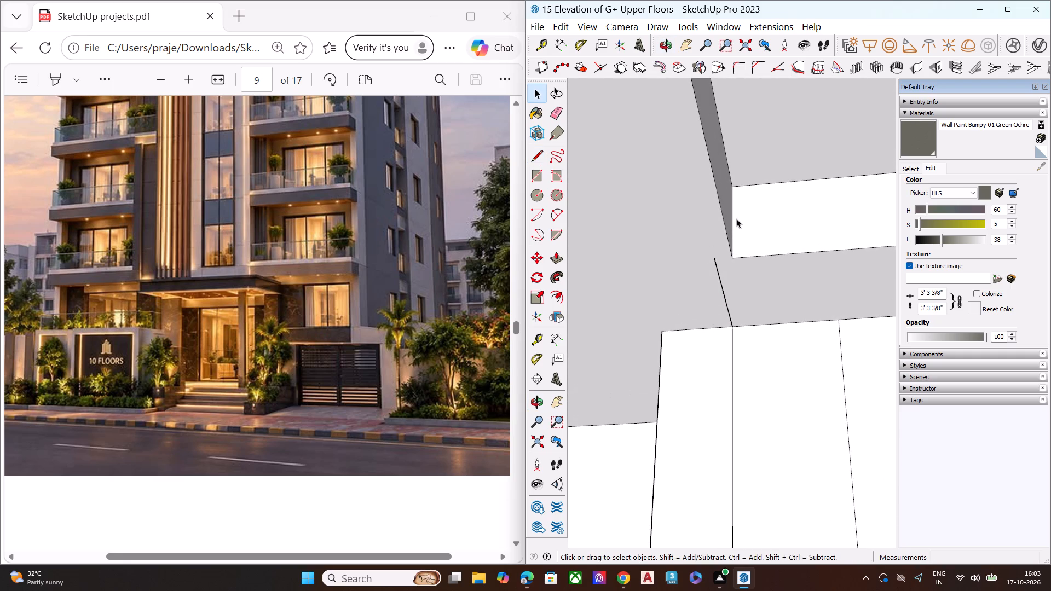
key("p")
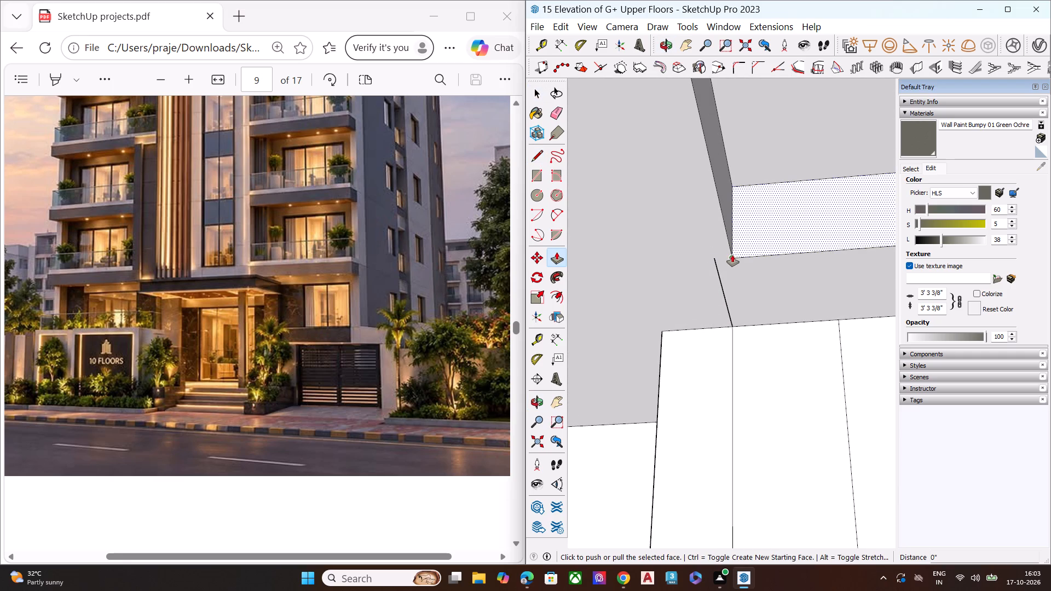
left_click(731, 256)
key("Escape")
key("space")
Push the canopy's right side face inward about 8 in toward the end of the underside line.
left_click(731, 208)
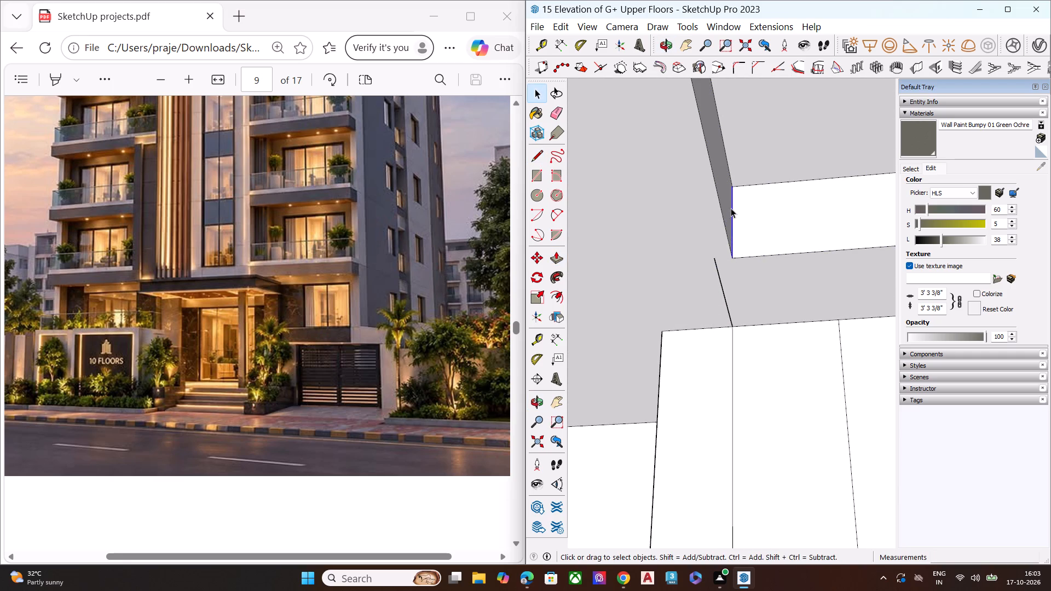
left_click(725, 210)
middle_click_drag(719, 216, 660, 290)
scroll(668, 279, "up", 3)
scroll(676, 251, "down", 2)
scroll(676, 251, "up", 1)
double_click(686, 248)
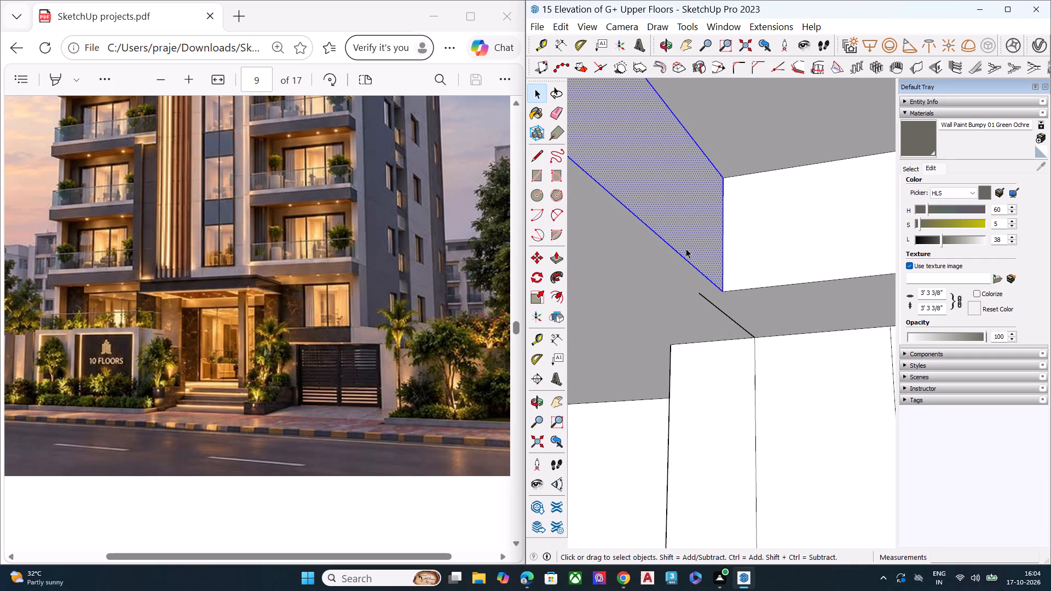
key("p")
left_click(719, 289)
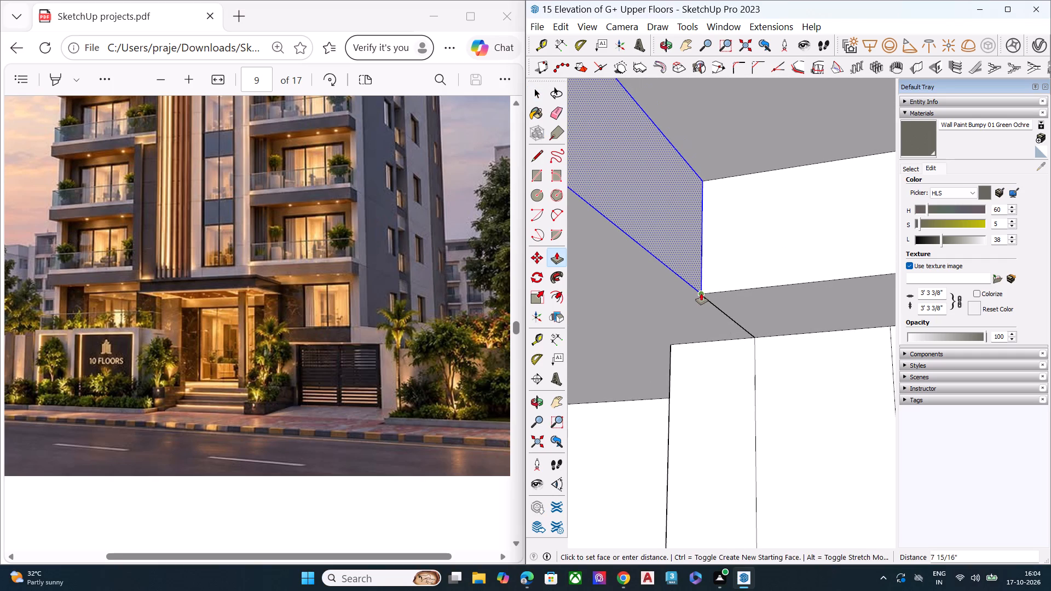
left_click(701, 293)
key("space")
Readjust the canopy's right side face to meet the end of the underside line exactly.
middle_click_drag(706, 297, 724, 241)
scroll(717, 253, "up", 1)
scroll(716, 254, "down", 1)
scroll(714, 257, "up", 3)
scroll(702, 264, "down", 1)
scroll(701, 264, "up", 2)
middle_click_drag(704, 245, 734, 192)
scroll(729, 200, "up", 5)
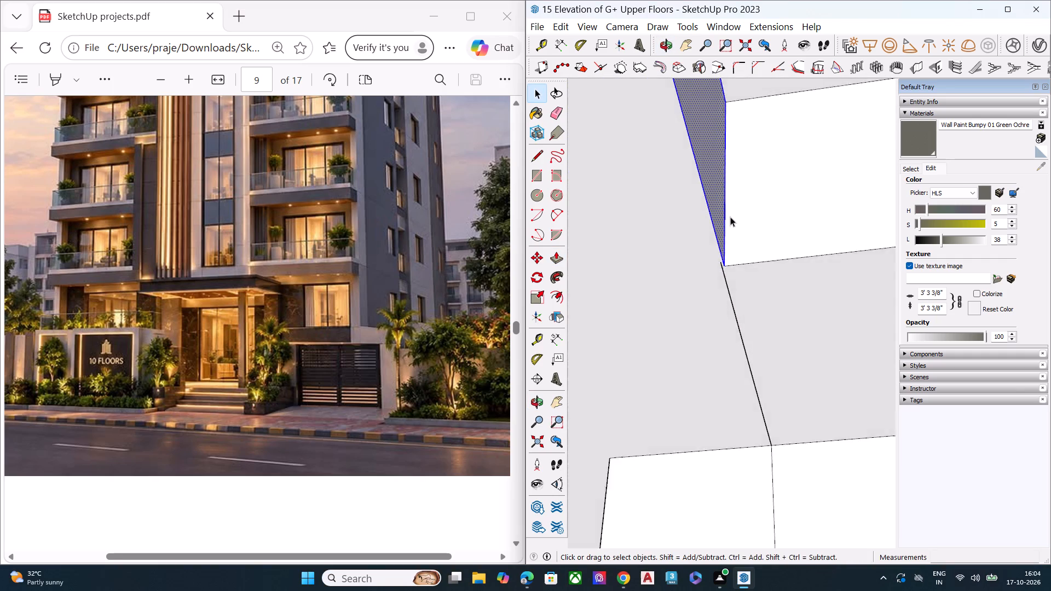
scroll(730, 217, "up", 5)
left_click(719, 259)
left_click(710, 242)
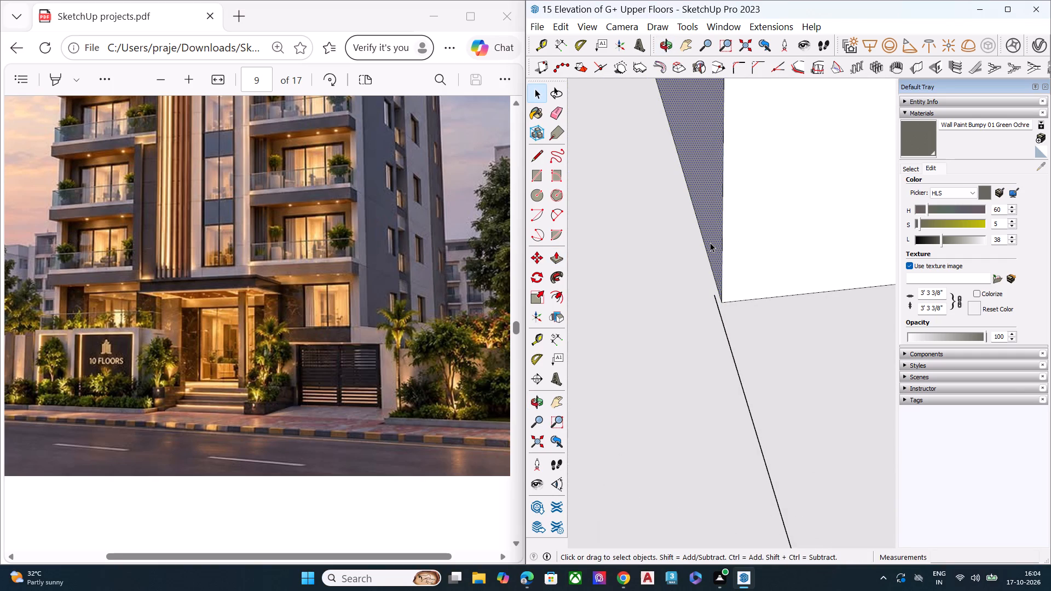
key("p")
double_click(710, 242)
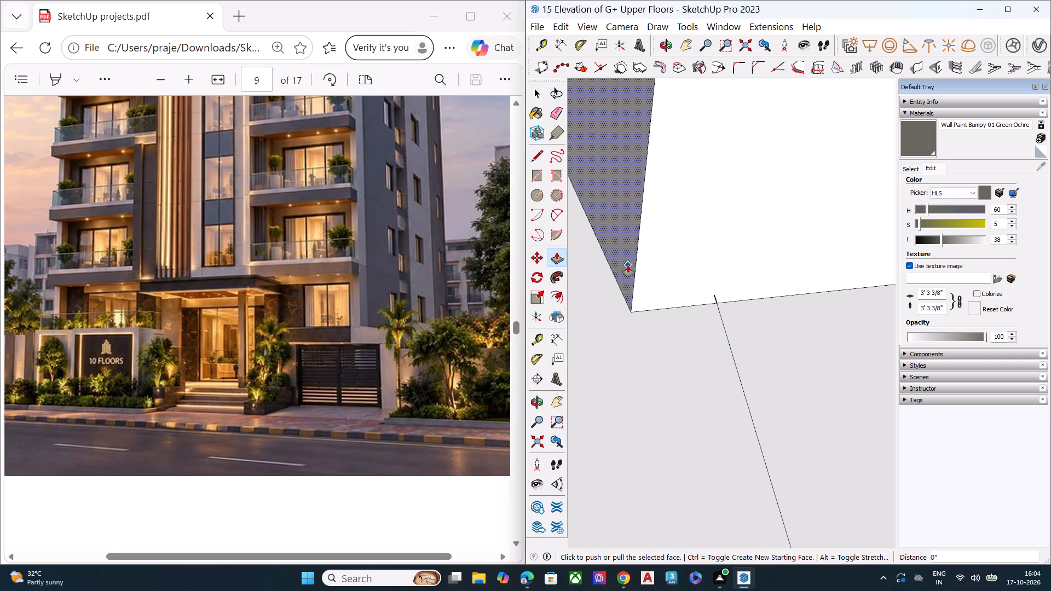
left_click(628, 265)
left_click(719, 305)
key("space")
Inspect up close how the canopy's right side face meets the end of the line on its underside.
scroll(715, 297, "up", 1)
scroll(715, 297, "down", 1)
scroll(715, 297, "up", 7)
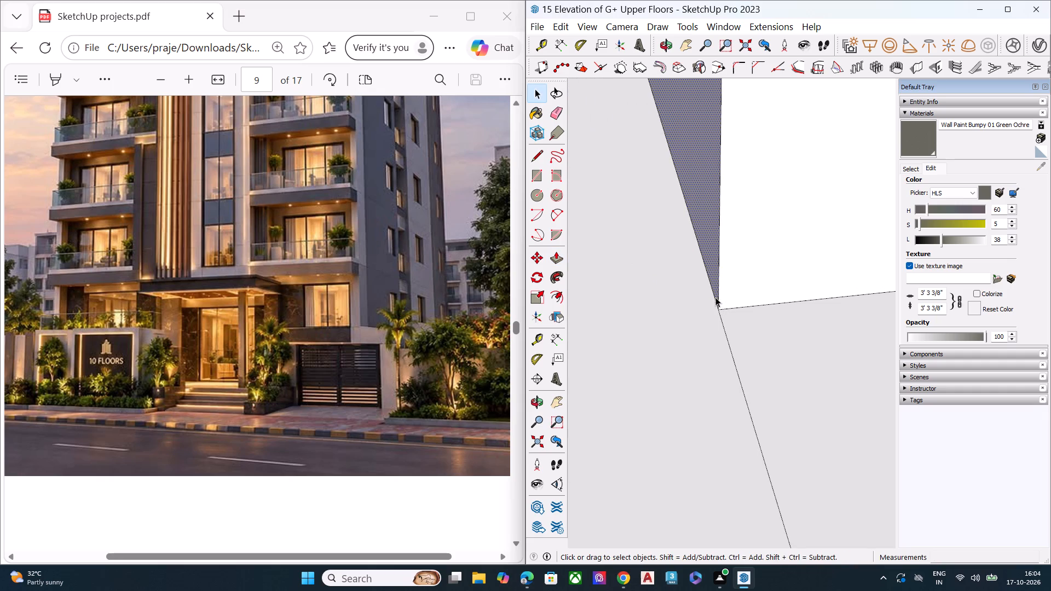
scroll(711, 316, "down", 13)
scroll(740, 227, "up", 1)
scroll(740, 227, "down", 13)
scroll(740, 227, "up", 1)
scroll(740, 227, "down", 11)
Push the right ground-floor wall panel between the vertical line and the opening outline back about 1' 8".
middle_click_drag(736, 286, 695, 238)
middle_click_drag(663, 249, 663, 353)
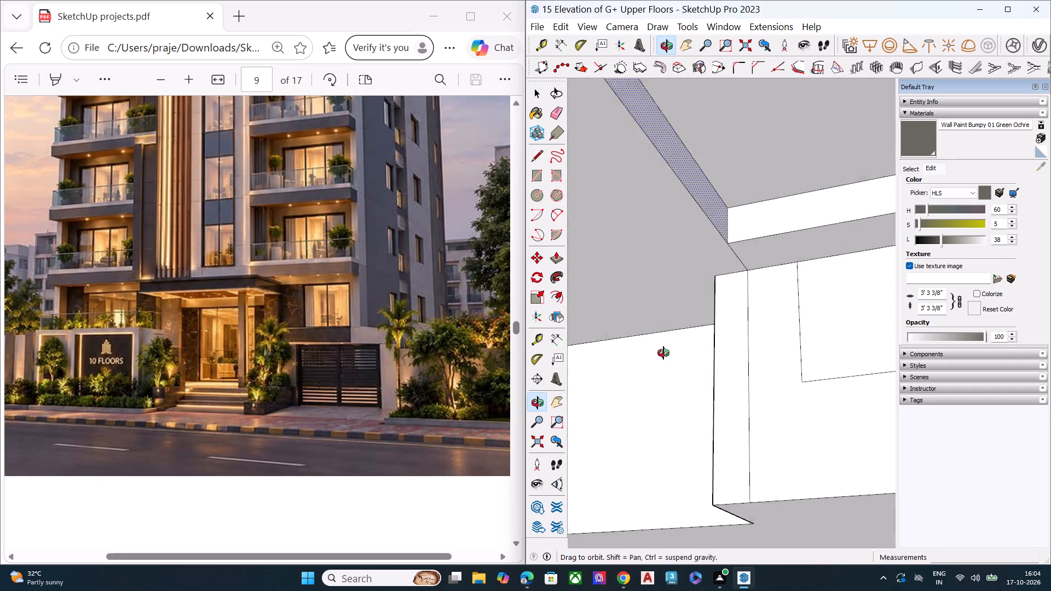
middle_click_drag(663, 353, 666, 352)
scroll(678, 345, "up", 1)
scroll(715, 292, "down", 9)
middle_click_drag(750, 328, 730, 384)
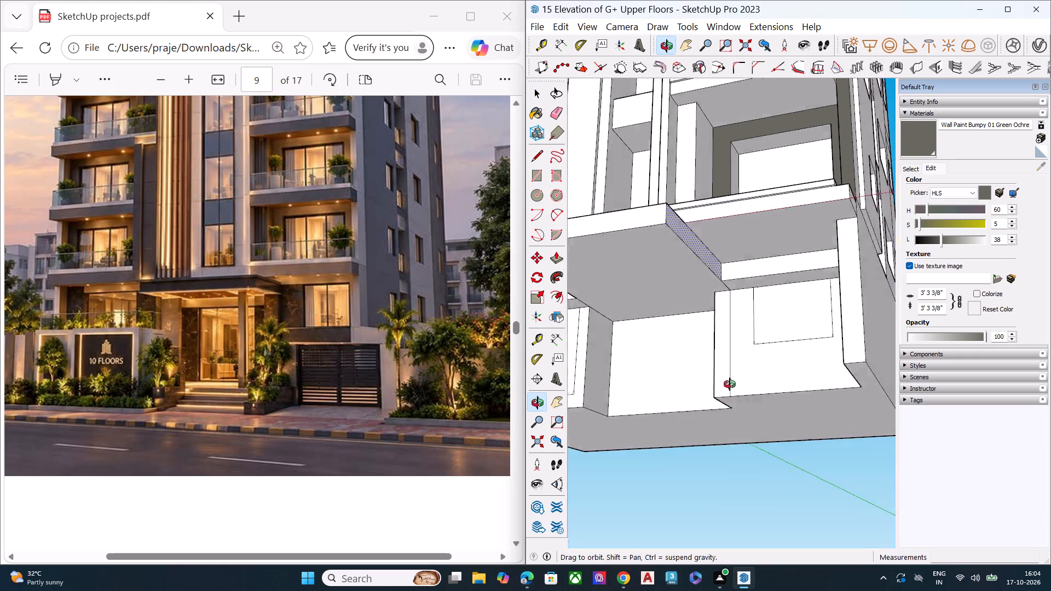
middle_click_drag(730, 384, 665, 448)
scroll(676, 436, "up", 7)
left_click(757, 360)
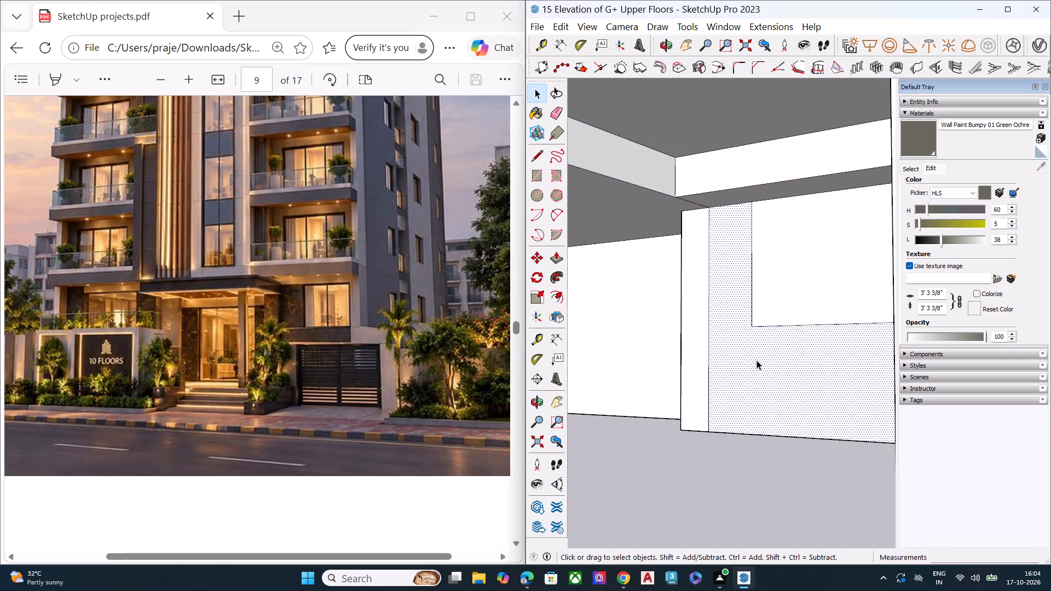
key("p")
left_click(755, 360)
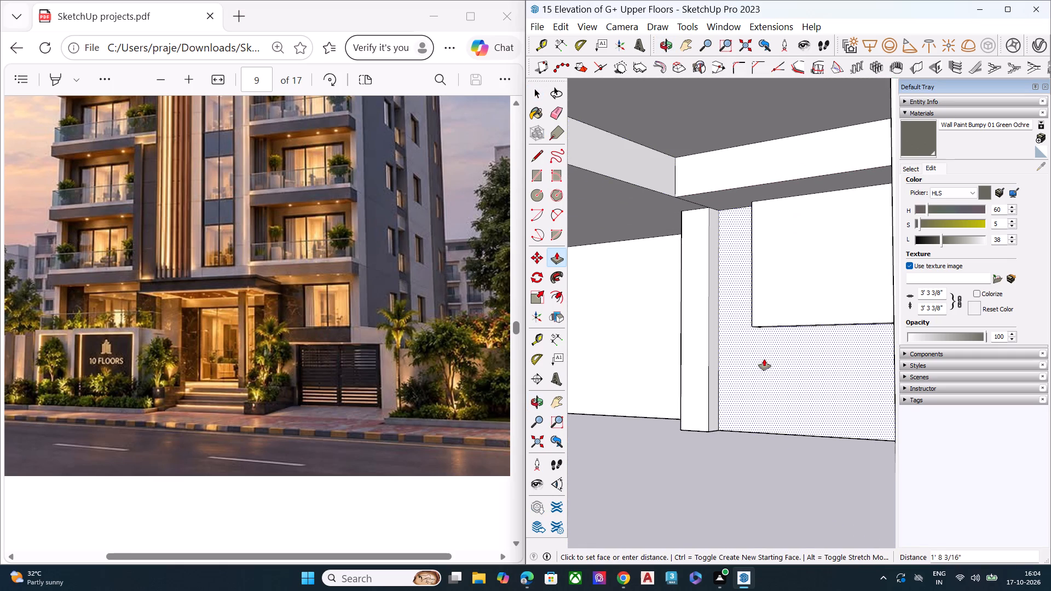
left_click(765, 358)
Push the opening's face on the right ground-floor wall back to the recessed panel's plane and readjust its depth slightly.
key("space")
left_click(782, 296)
key("p")
left_click(773, 300)
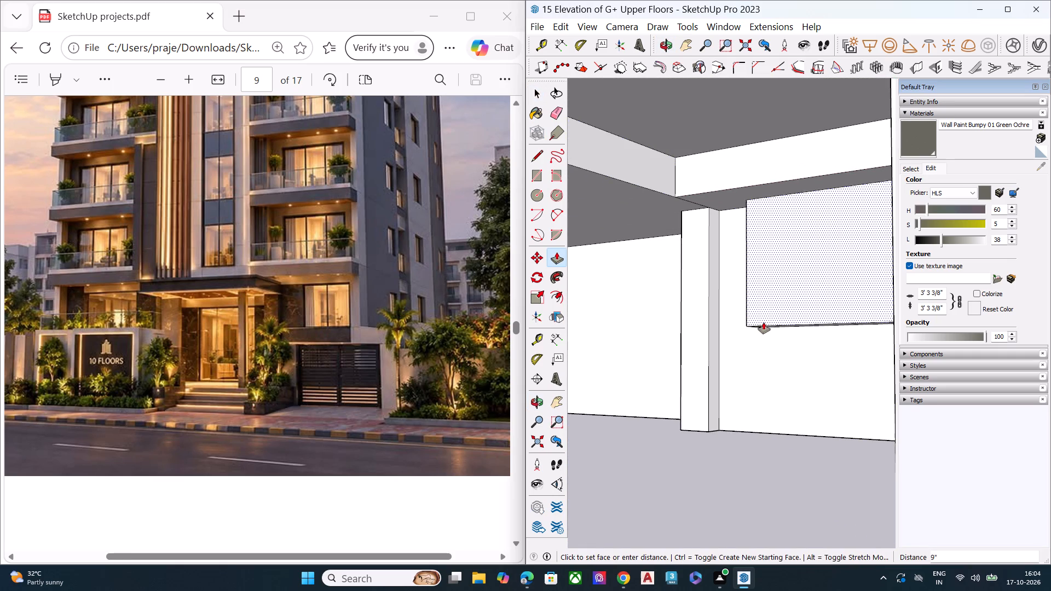
left_click(807, 333)
key("space")
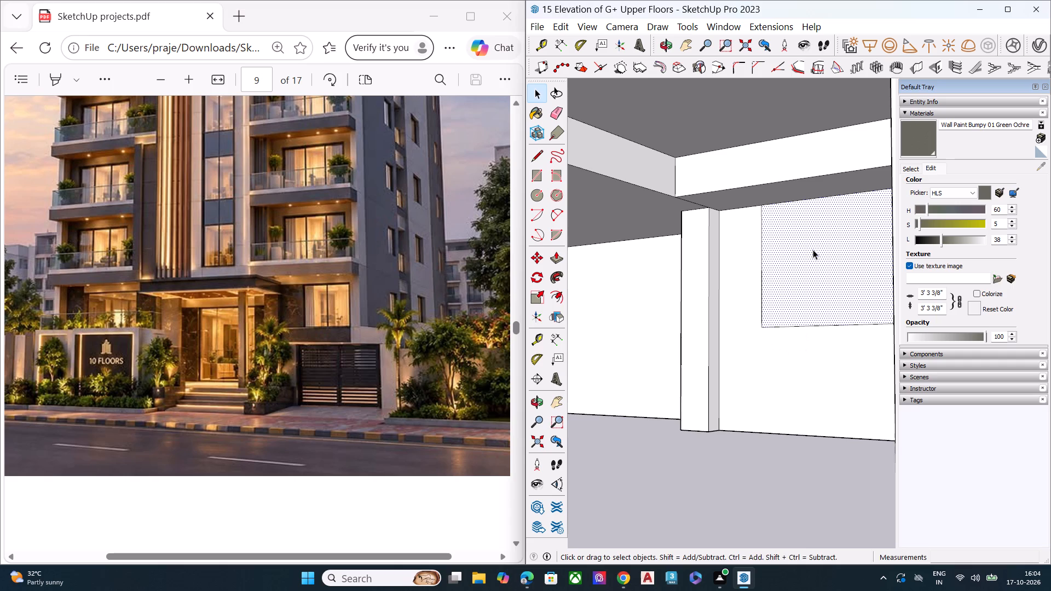
key("p")
left_click(809, 250)
left_click(816, 252)
key("space")
Draw a square about 2' 4" by 2' 4" on the canopy's underside near its front right corner.
scroll(777, 273, "down", 3)
scroll(777, 273, "up", 1)
scroll(777, 273, "down", 9)
middle_click_drag(656, 218, 665, 109)
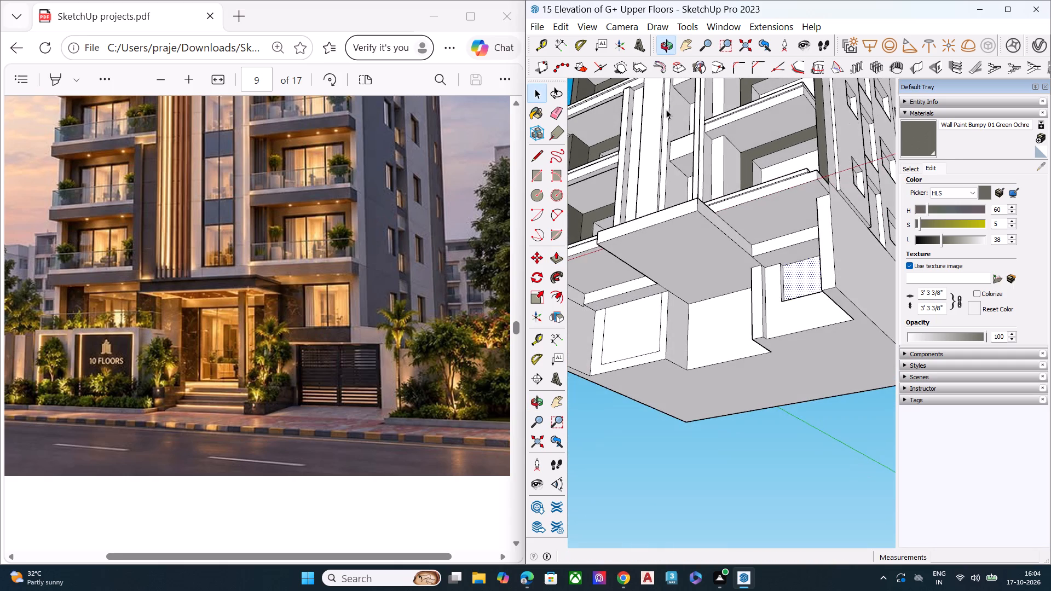
middle_click_drag(696, 244, 690, 124)
scroll(689, 206, "up", 7)
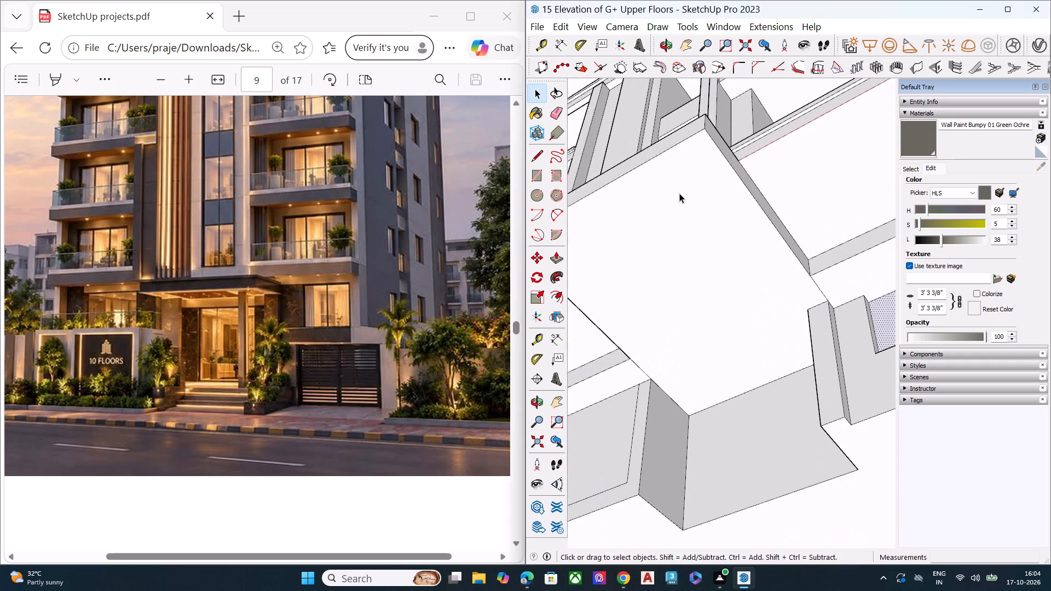
key("r")
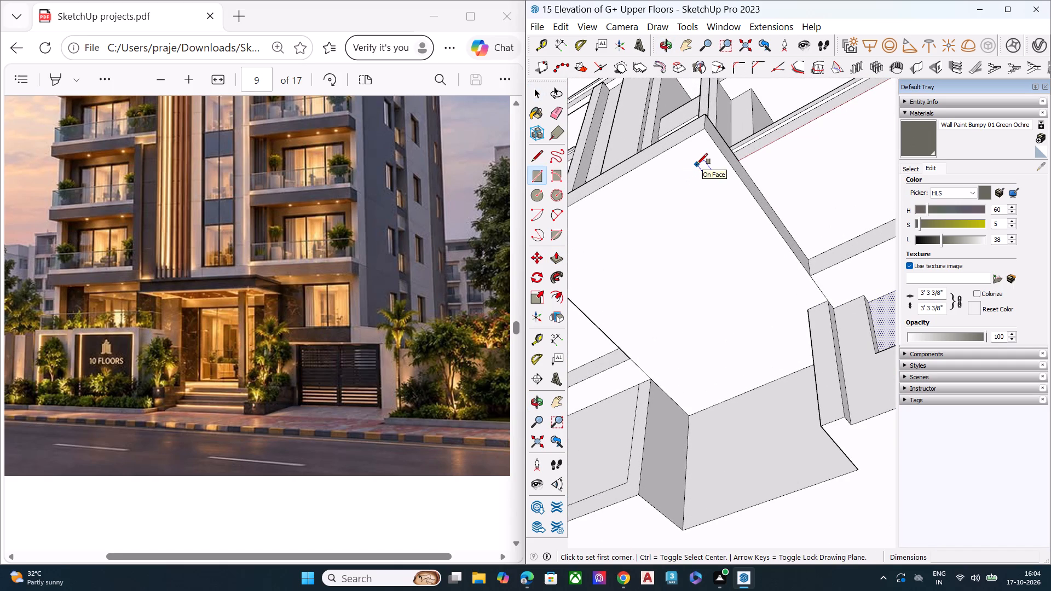
left_click(694, 173)
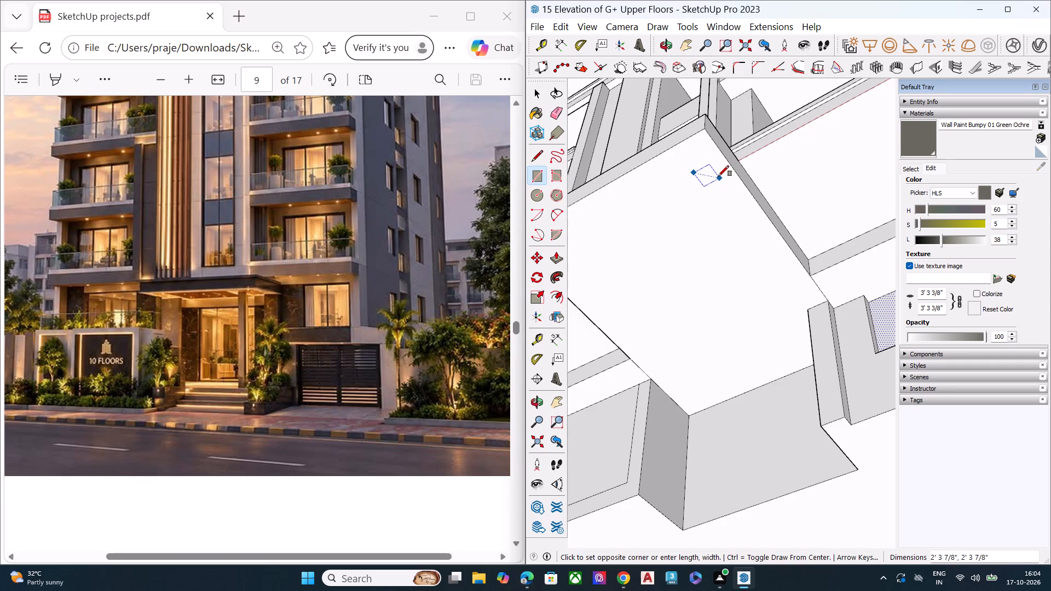
left_click(718, 176)
key("space")
Extrude the square on the canopy's underside down about 21' 3" to form the entrance column.
left_click(706, 179)
key("p")
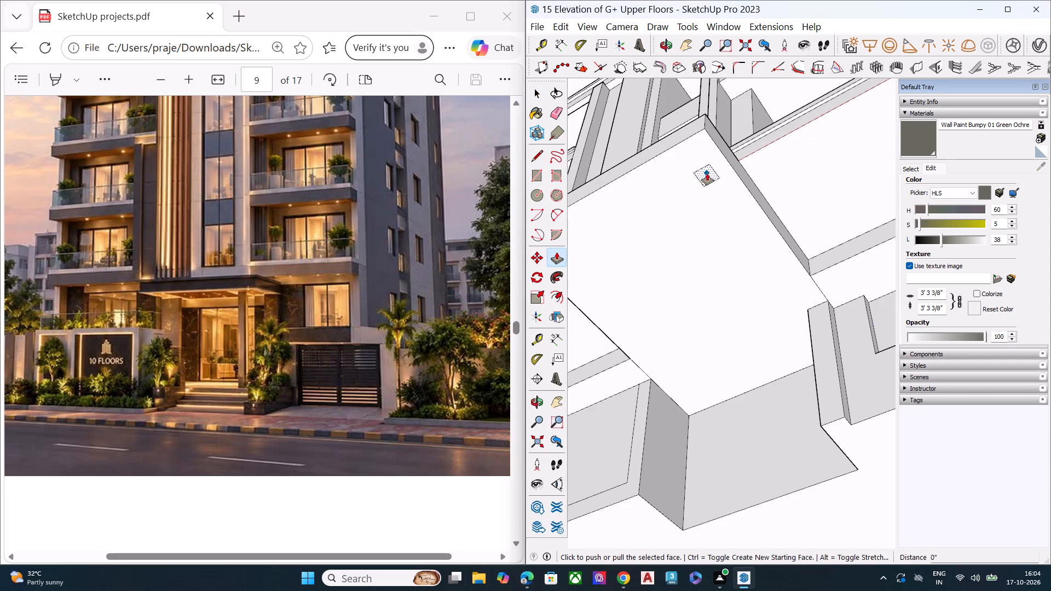
left_click(707, 173)
scroll(688, 242, "down", 8)
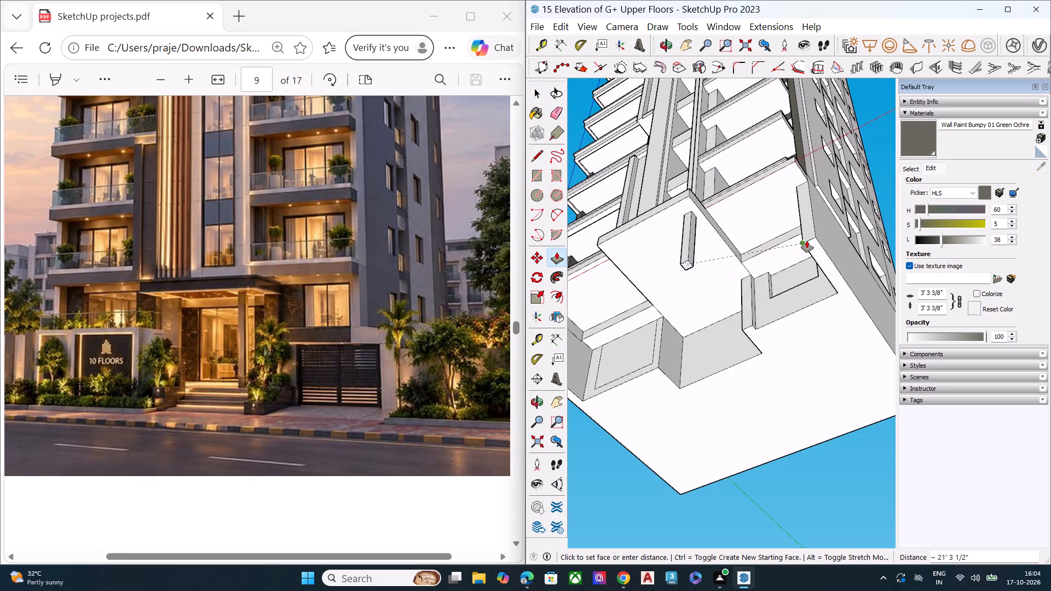
left_click(807, 241)
key("space")
Examine the entrance column, canopy and ground floor from several sides against the reference rendering.
scroll(707, 219, "down", 5)
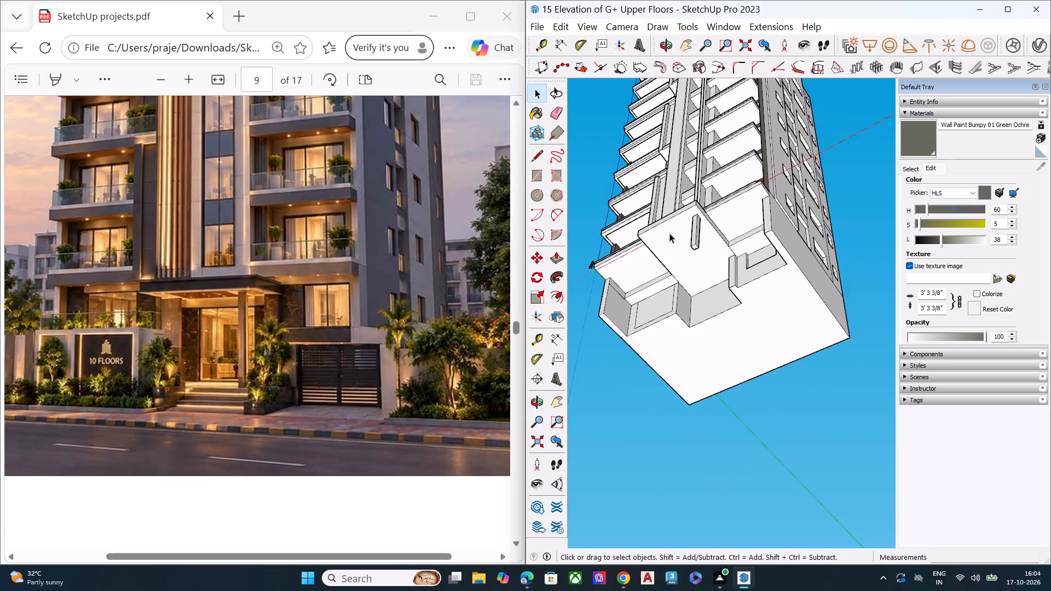
middle_click_drag(669, 233, 754, 418)
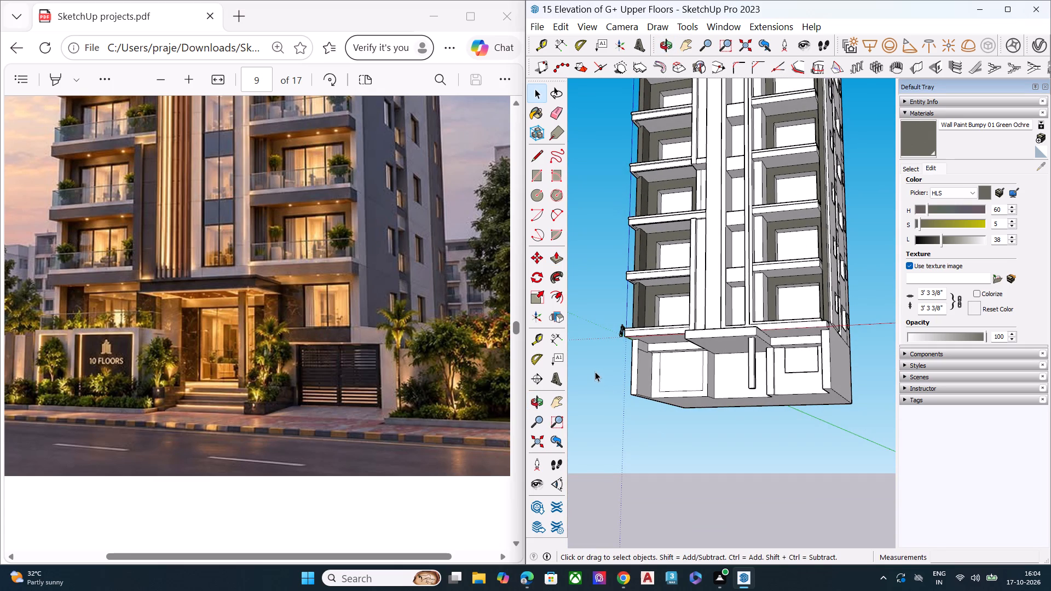
scroll(656, 330, "down", 4)
middle_click_drag(677, 366, 990, 574)
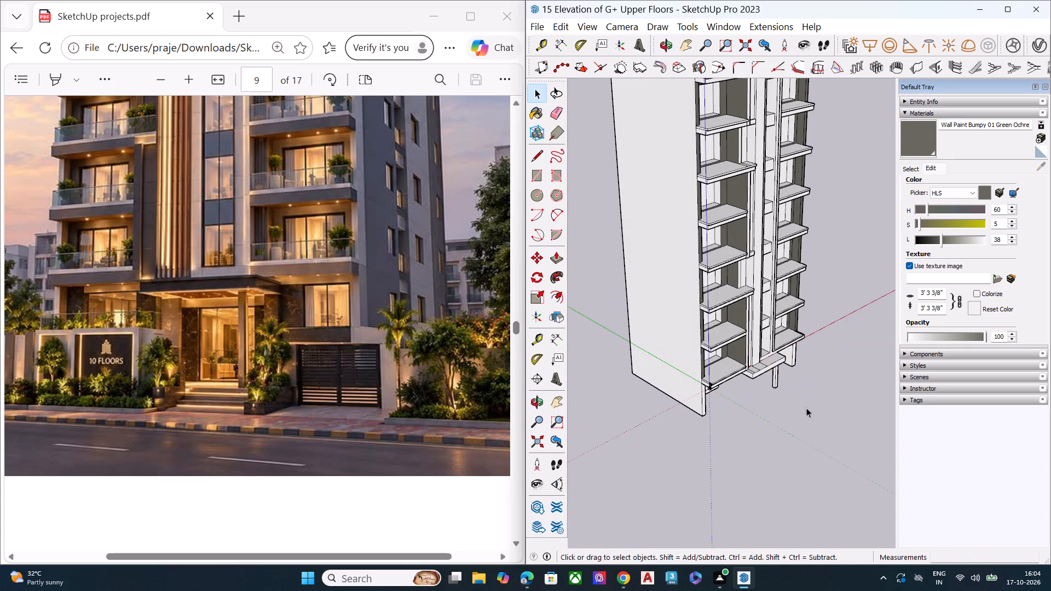
middle_click_drag(761, 392, 834, 280)
scroll(759, 368, "up", 8)
middle_click_drag(753, 393, 760, 290)
scroll(760, 290, "up", 4)
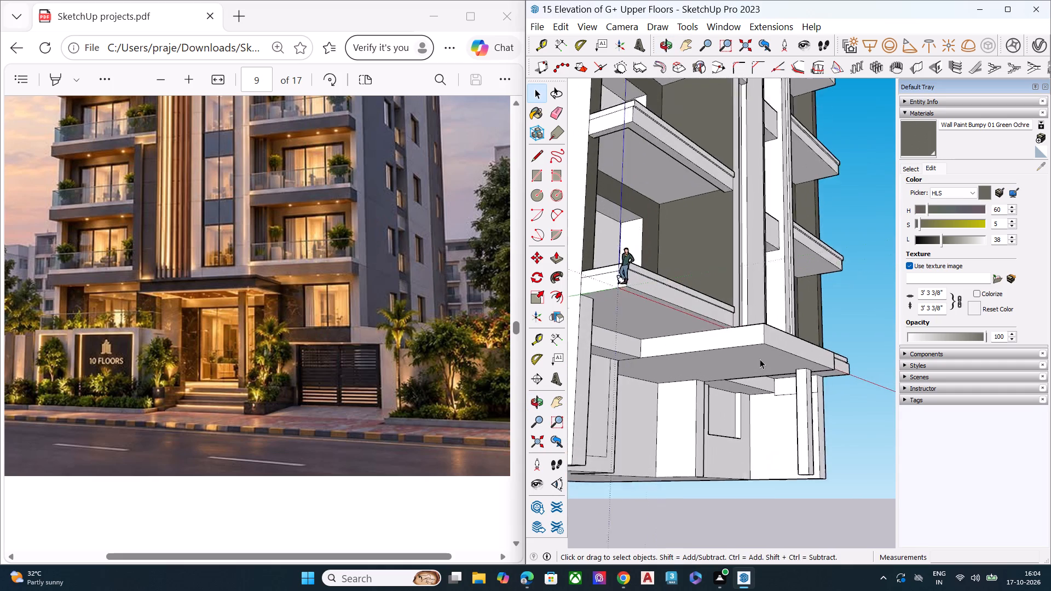
scroll(760, 359, "up", 2)
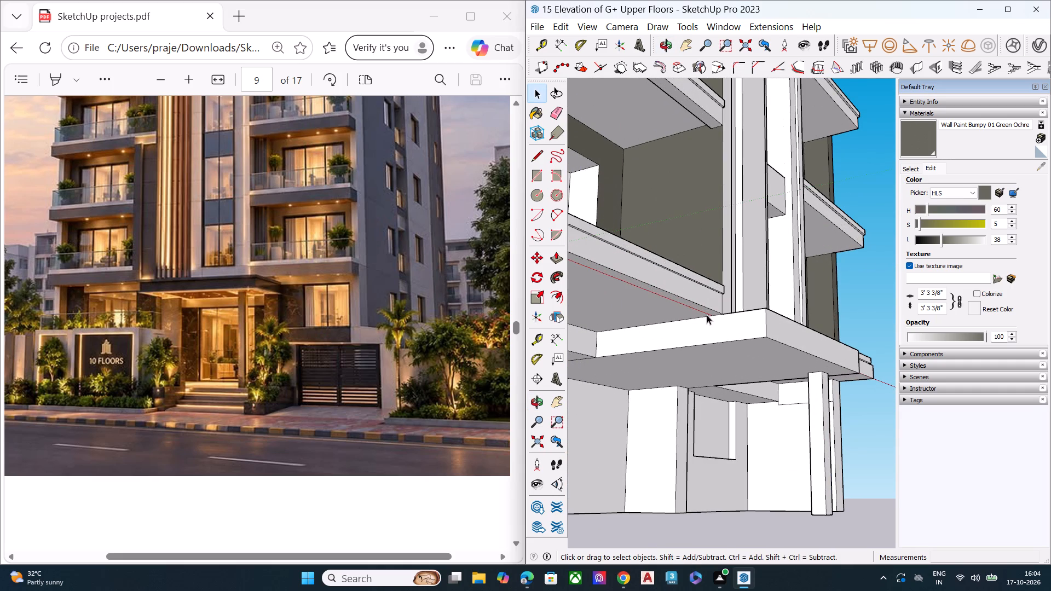
scroll(707, 315, "down", 2)
scroll(707, 315, "up", 1)
scroll(707, 315, "down", 3)
middle_click_drag(757, 355, 600, 455)
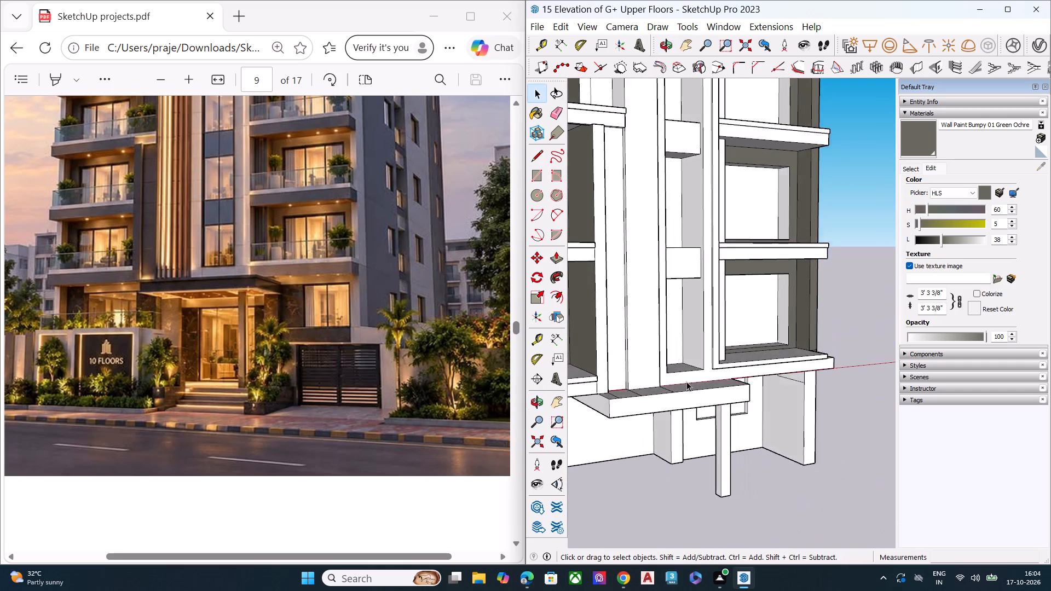
scroll(687, 381, "down", 3)
scroll(687, 381, "up", 2)
scroll(687, 381, "down", 3)
middle_click_drag(728, 392, 646, 375)
scroll(836, 317, "down", 4)
scroll(836, 323, "up", 1)
scroll(836, 324, "down", 3)
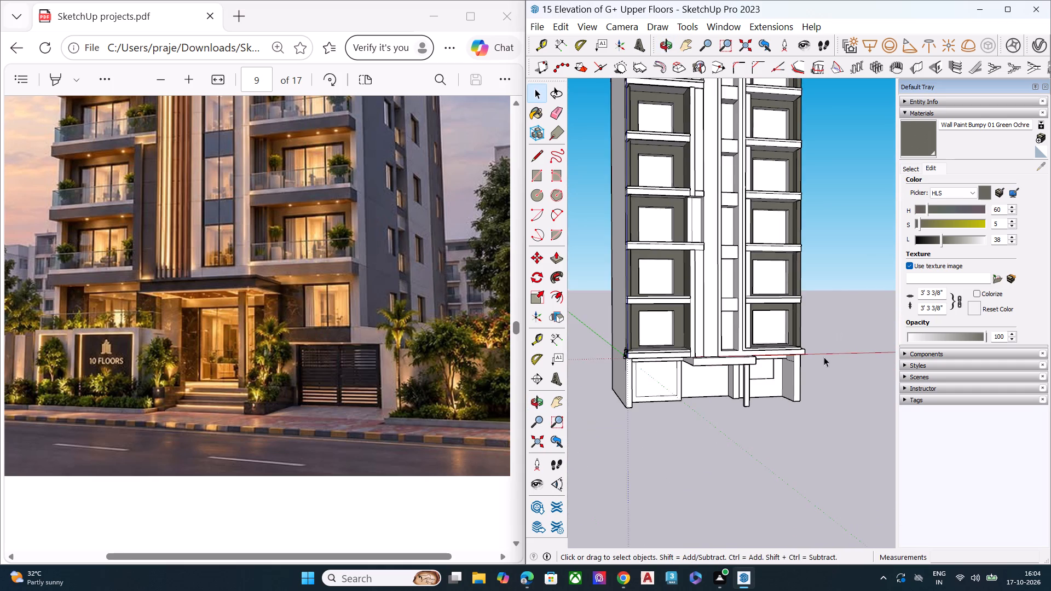
middle_click_drag(783, 373, 726, 208)
scroll(726, 208, "up", 6)
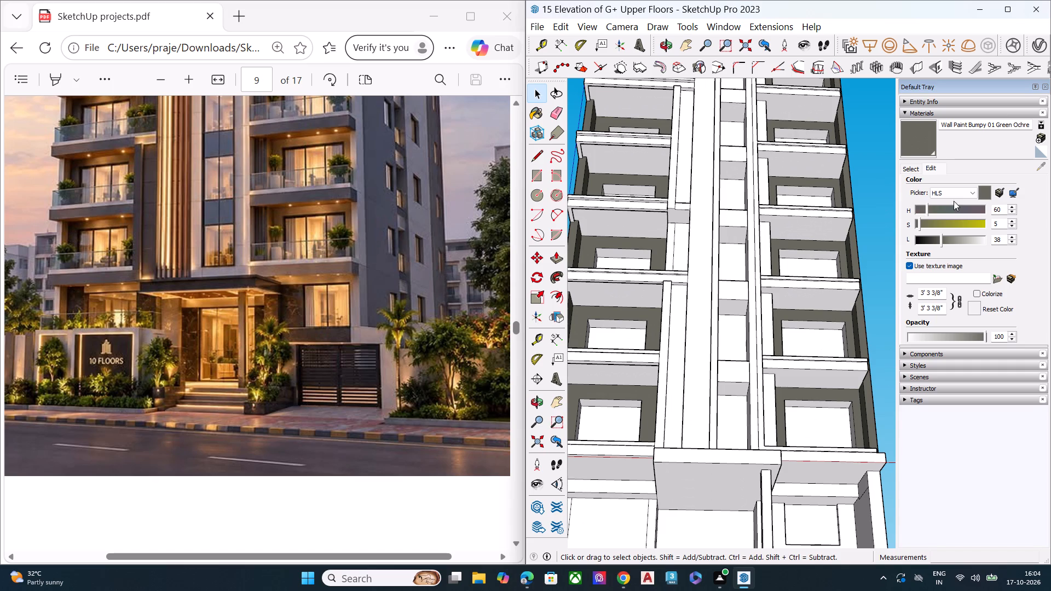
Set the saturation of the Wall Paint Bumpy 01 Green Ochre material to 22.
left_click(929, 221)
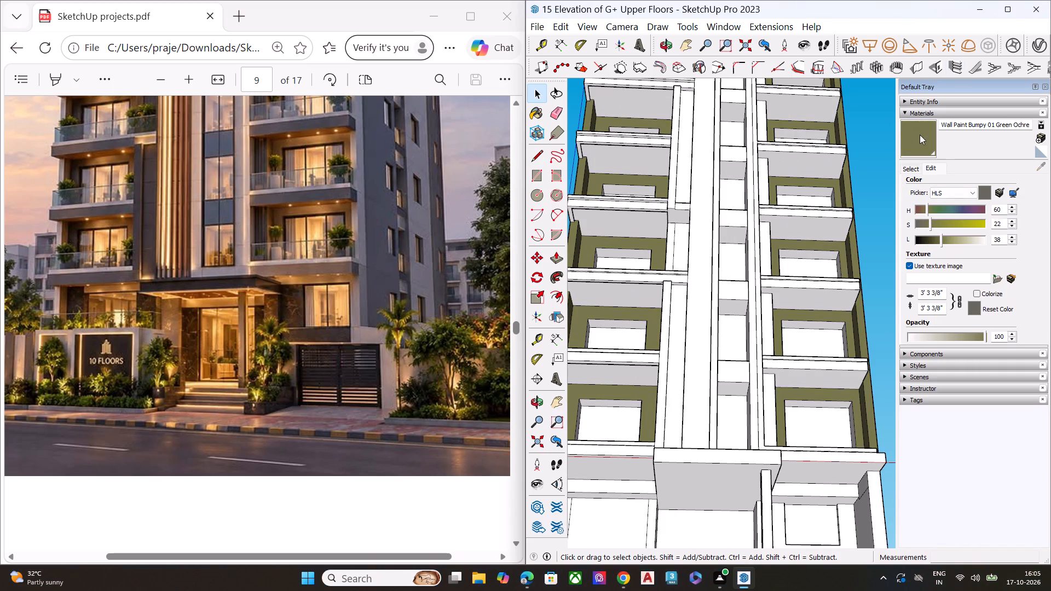
Permanently delete the Wall Paint Bumpy 01 Green Ochre 100cm material in the V-Ray Asset Editor and close the editor.
left_click(1035, 45)
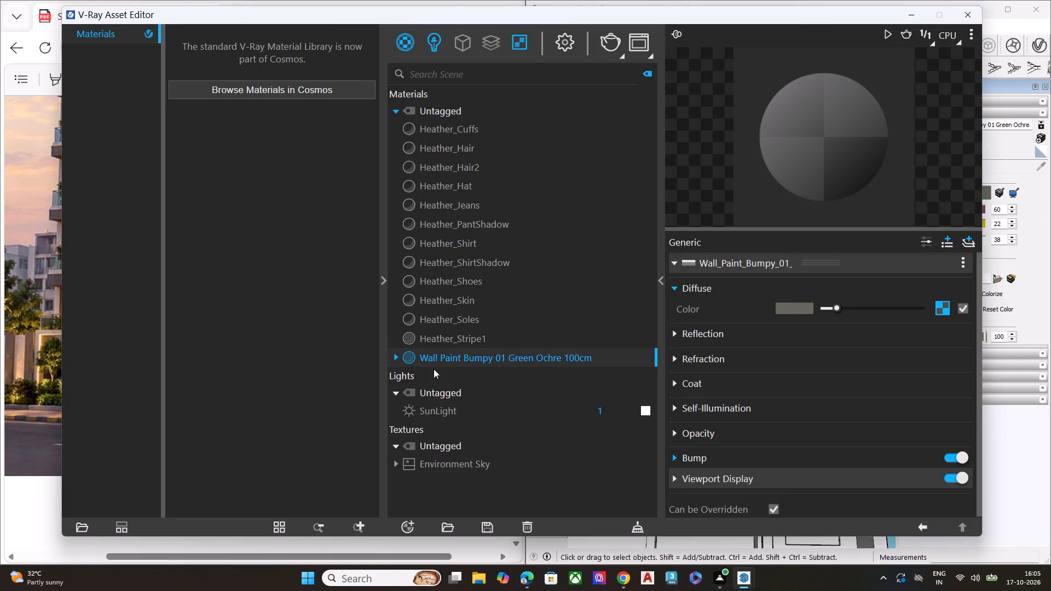
right_click(452, 358)
left_click(493, 310)
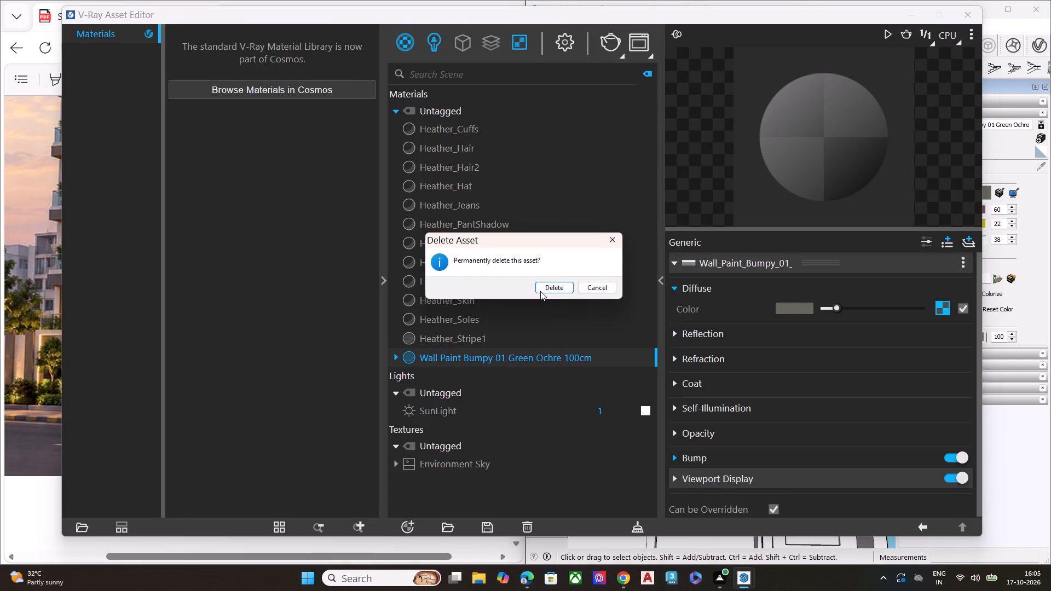
left_click(539, 286)
left_click(973, 11)
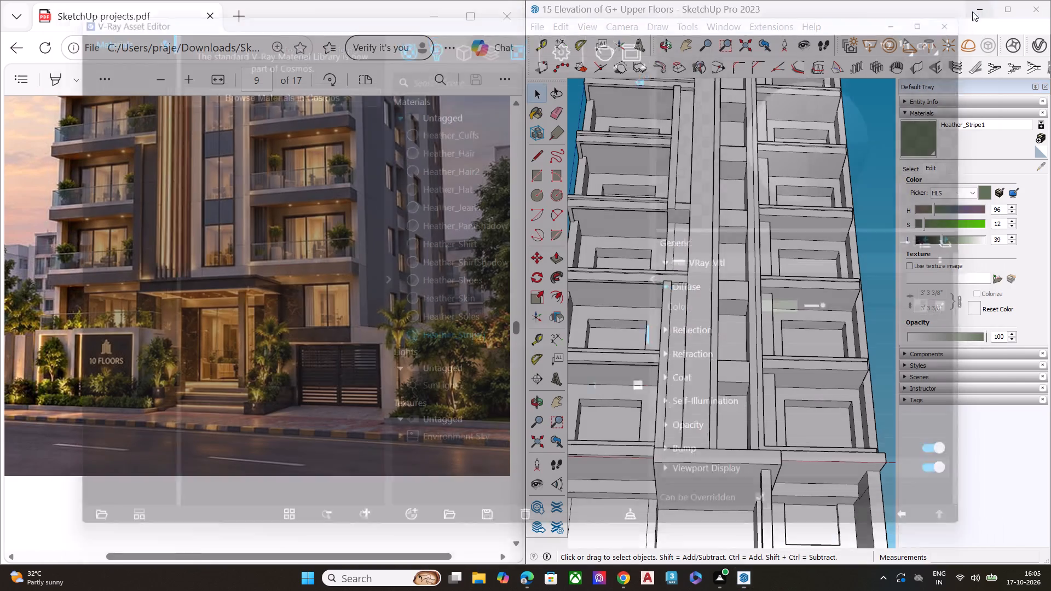
scroll(662, 219, "down", 9)
left_click(817, 265)
Erase the leftover dividing lines across the canopy's top face in front of the vertical fins.
middle_click_drag(720, 230, 691, 420)
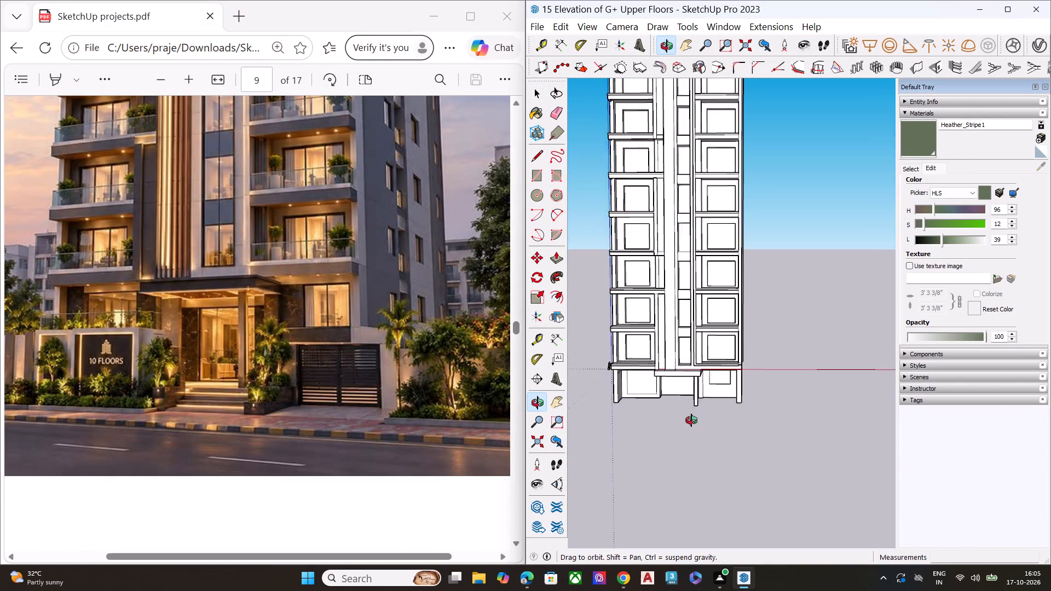
middle_click_drag(691, 420, 545, 462)
scroll(619, 368, "up", 8)
middle_click_drag(700, 385, 671, 454)
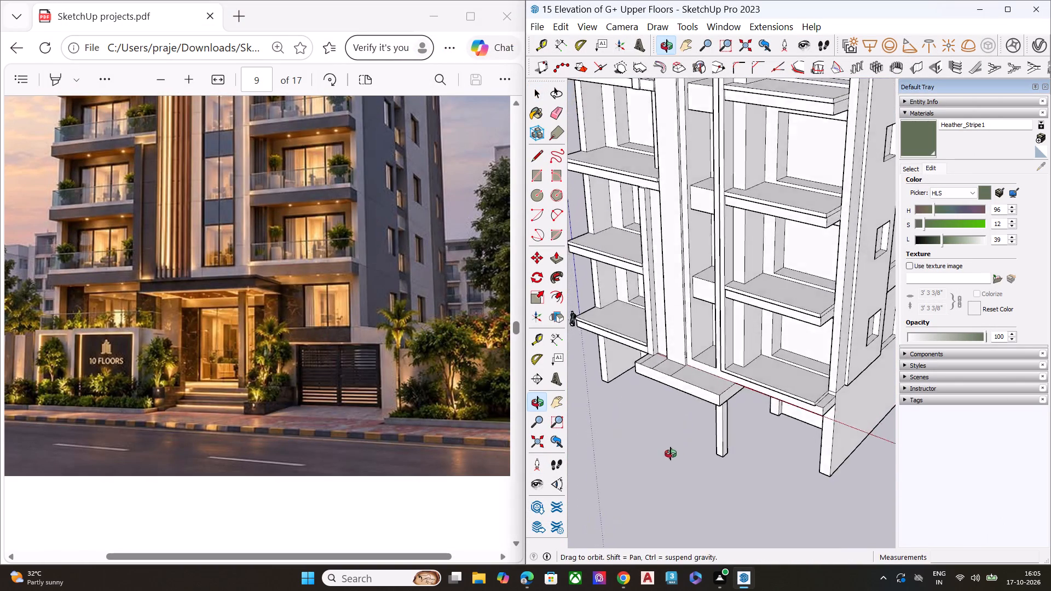
middle_click_drag(671, 454, 669, 455)
scroll(669, 455, "up", 5)
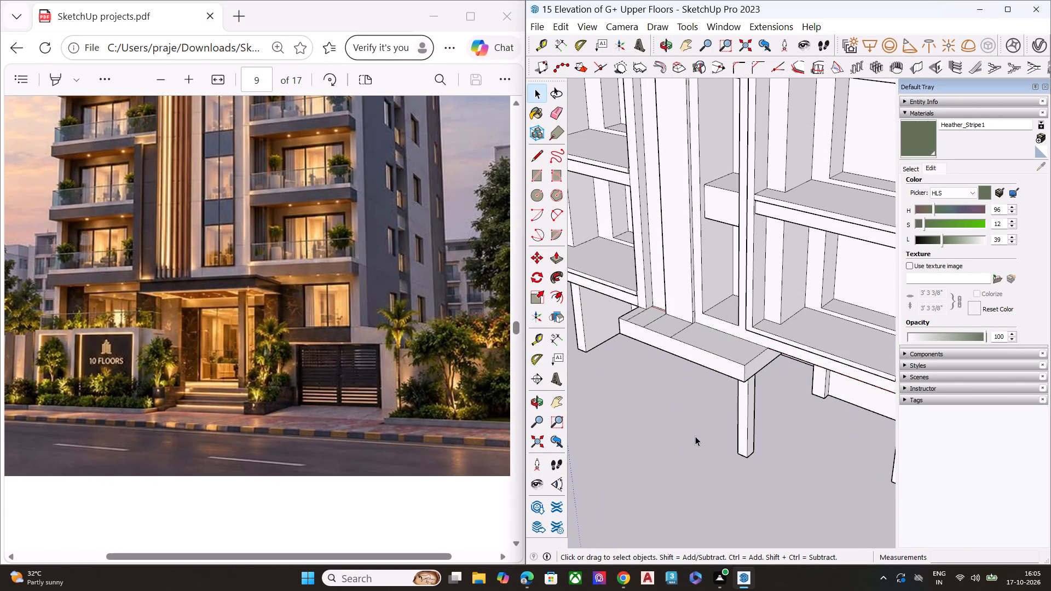
key("e")
scroll(644, 303, "up", 8)
left_click(643, 325)
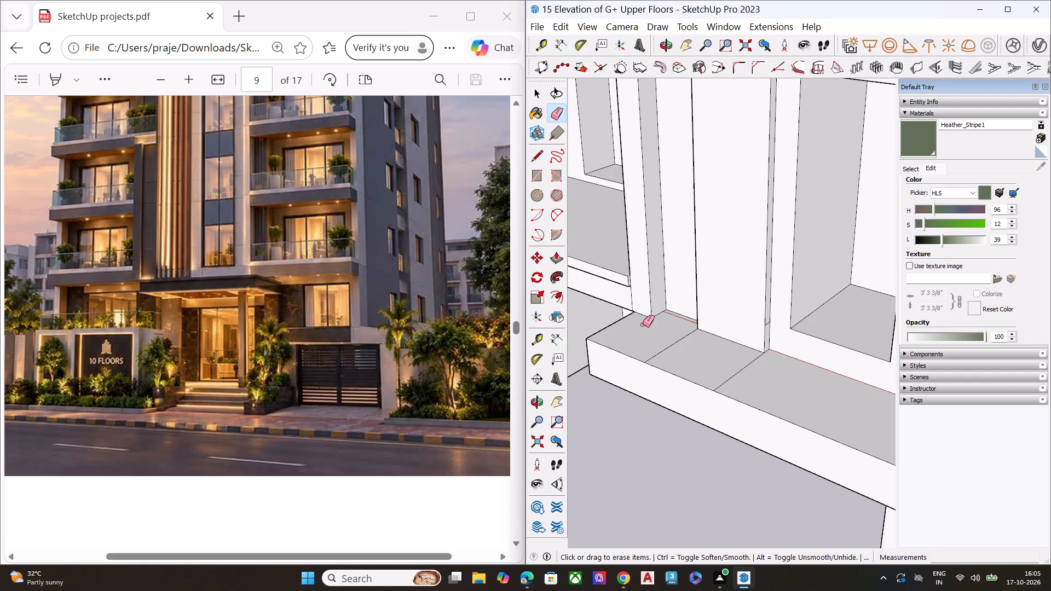
left_click(672, 343)
left_click(737, 373)
Erase the short stray line on the narrow side of the vertical fin just above the canopy.
scroll(675, 305, "up", 5)
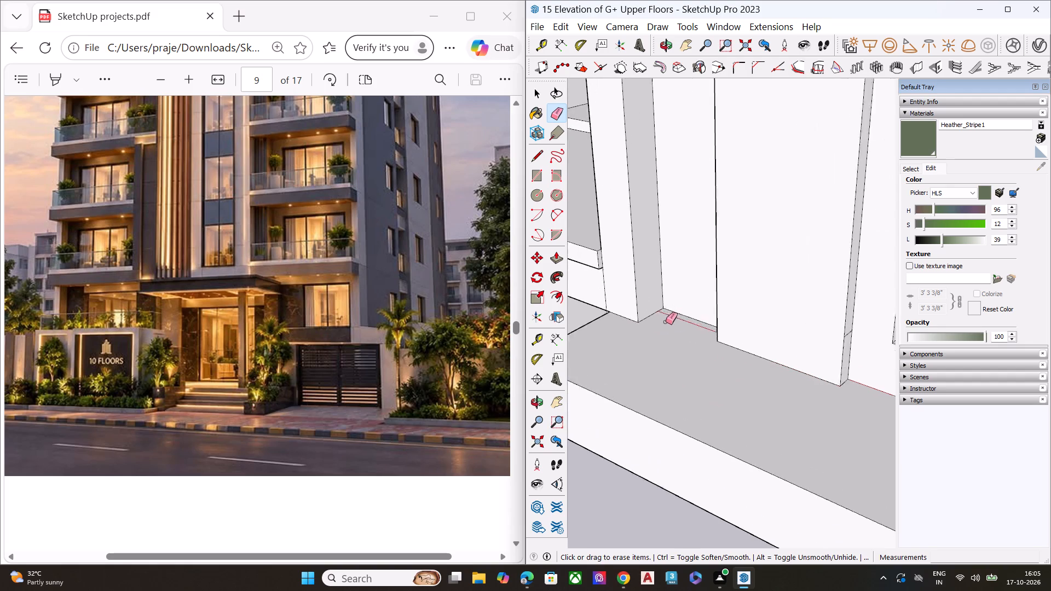
scroll(666, 322, "up", 2)
scroll(682, 327, "down", 8)
middle_click_drag(766, 341, 646, 347)
scroll(655, 349, "up", 5)
left_click(692, 332)
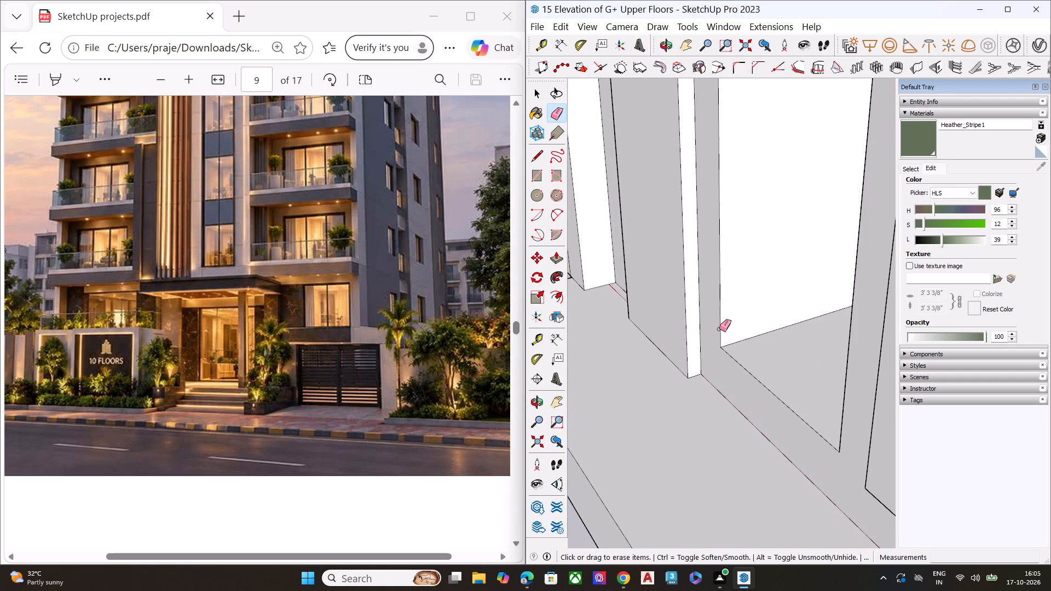
scroll(719, 329, "up", 1)
scroll(719, 329, "down", 13)
scroll(703, 315, "up", 2)
scroll(703, 315, "down", 2)
scroll(703, 315, "up", 1)
scroll(703, 315, "down", 3)
key("space")
Examine the canopy, its column and the ground-floor walls from above, below and the right side.
middle_click_drag(703, 329, 739, 262)
scroll(739, 262, "up", 1)
scroll(739, 262, "down", 10)
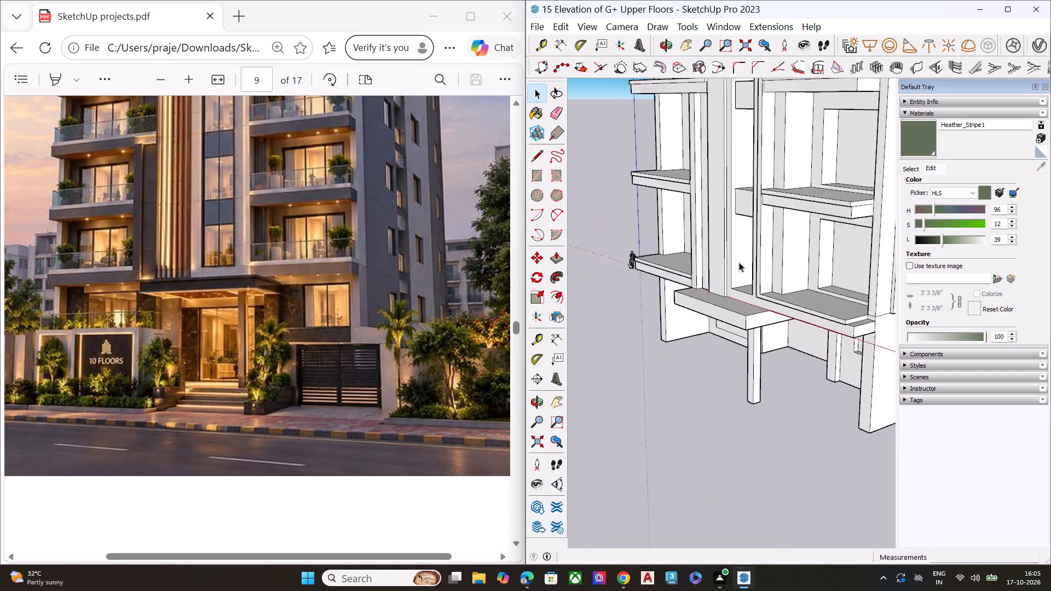
scroll(739, 262, "down", 2)
middle_click_drag(683, 353, 692, 251)
left_click(688, 437)
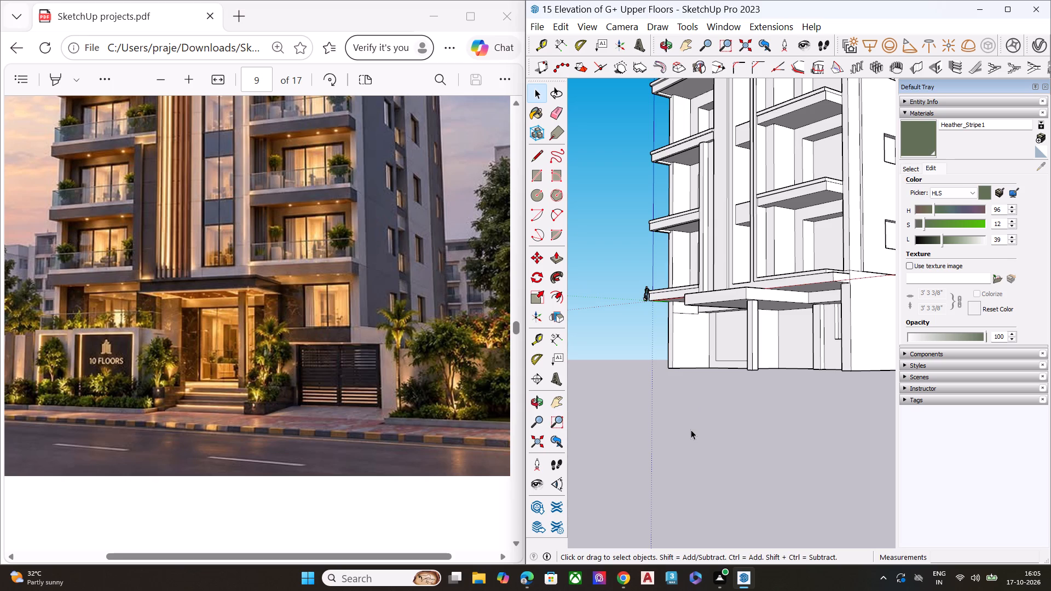
middle_click_drag(705, 367, 687, 472)
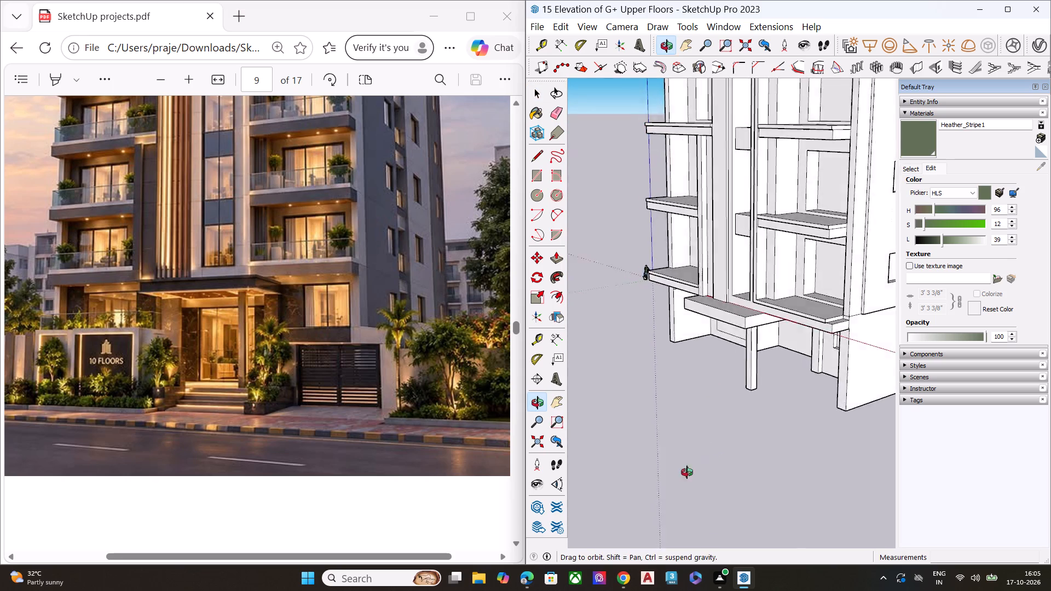
middle_click_drag(687, 472, 666, 333)
scroll(666, 334, "down", 5)
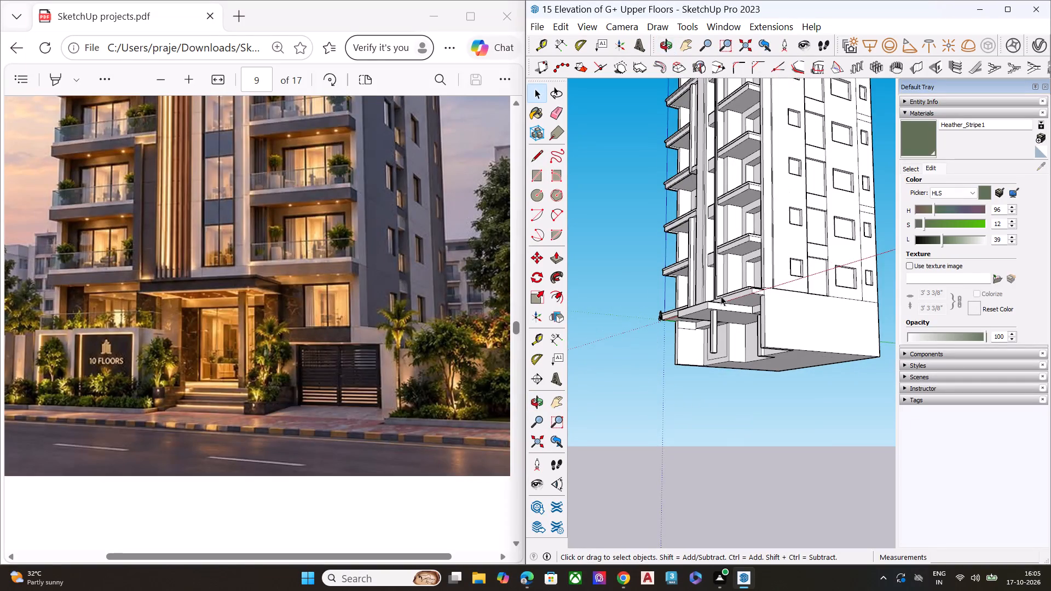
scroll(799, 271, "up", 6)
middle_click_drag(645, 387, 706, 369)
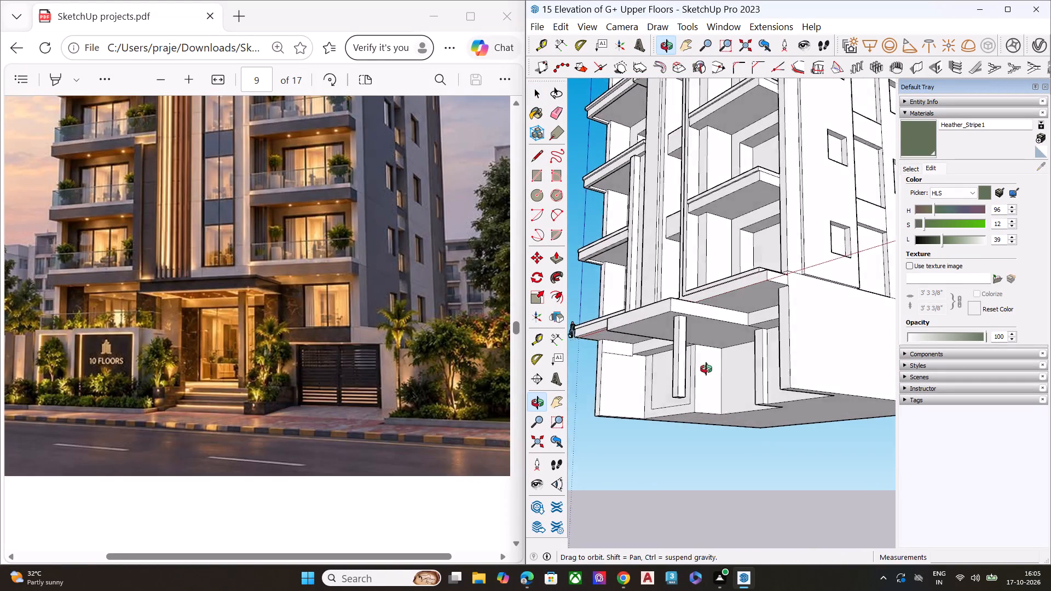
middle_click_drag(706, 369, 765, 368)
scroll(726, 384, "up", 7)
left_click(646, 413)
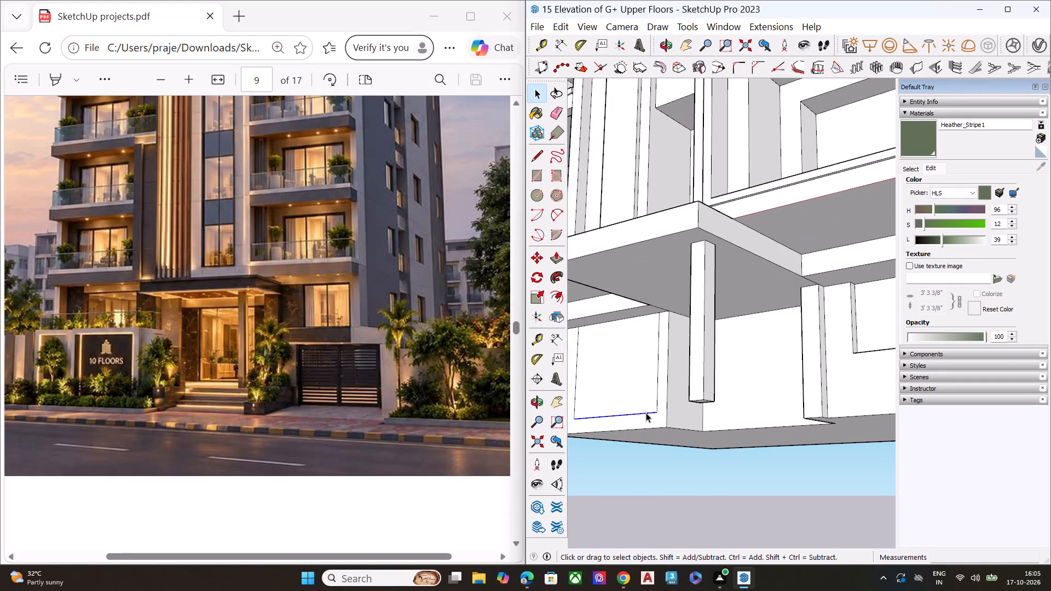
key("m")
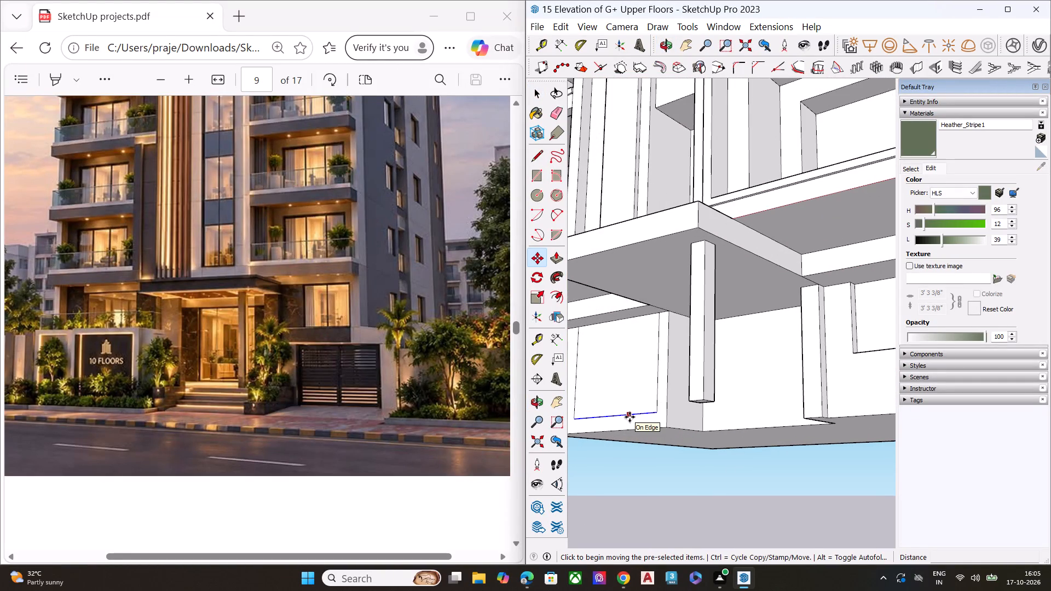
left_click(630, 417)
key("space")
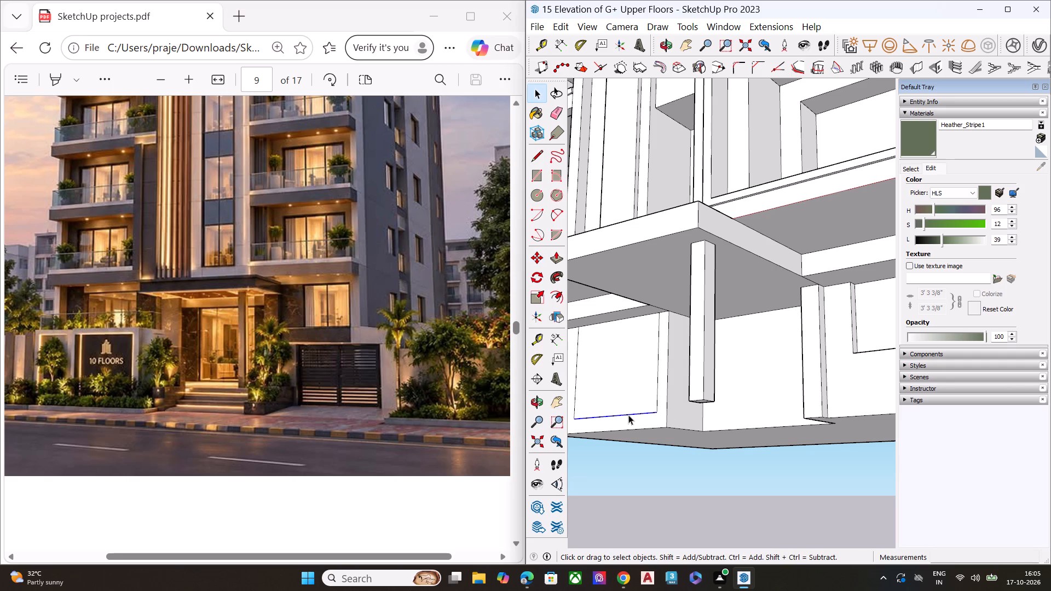
Scale the rectangular panel on the ground-floor wall behind the canopy column to about 0.82 of its height, raising its bottom edge.
double_click(633, 379)
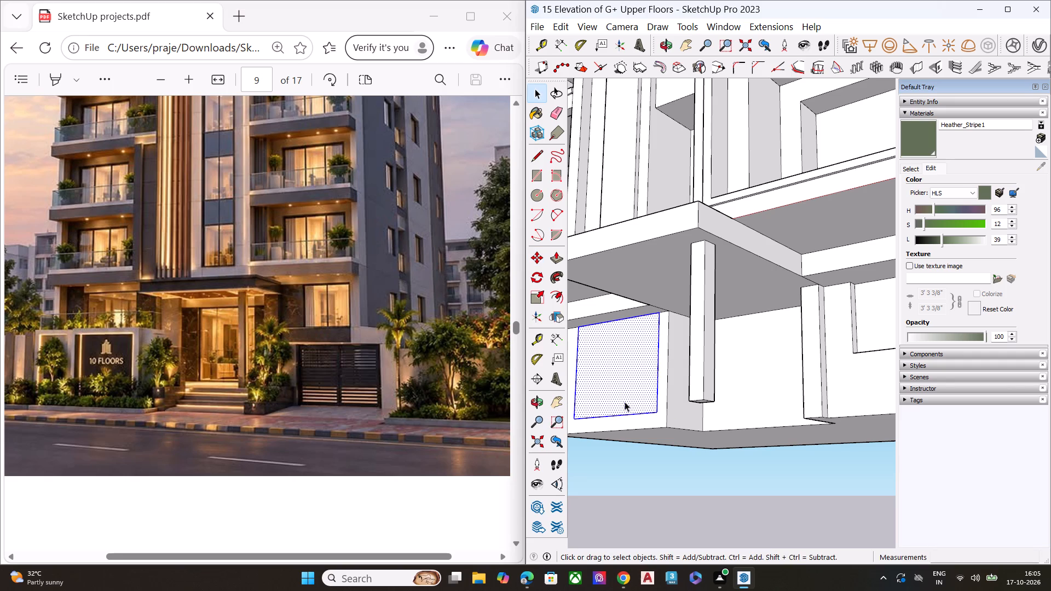
key("s")
left_click(613, 417)
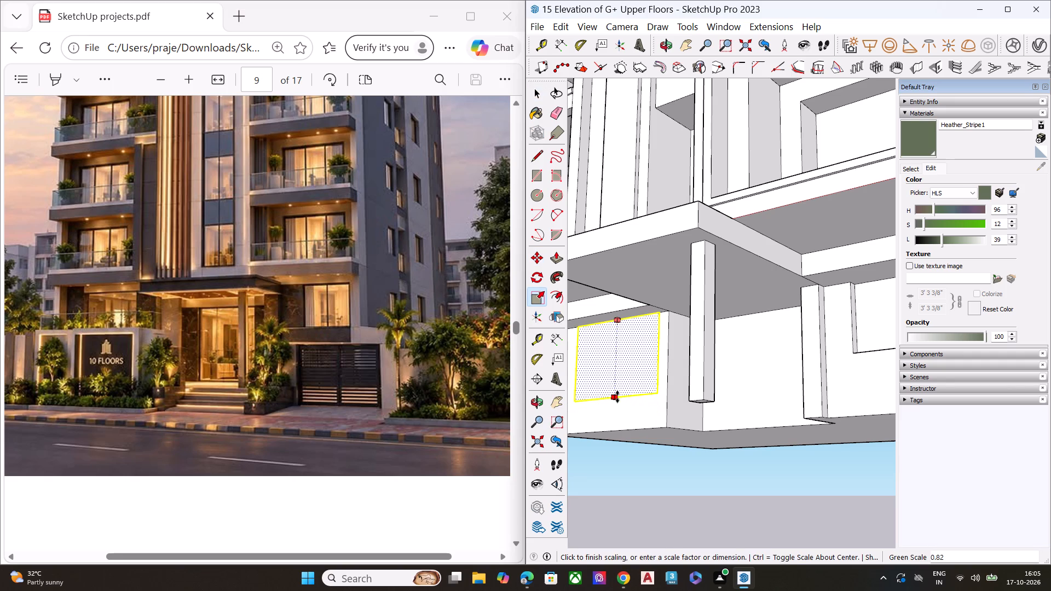
left_click(617, 397)
key("space")
left_click(631, 461)
Save the model with the ground floor and entrance canopy in view.
scroll(660, 433, "down", 4)
scroll(672, 426, "up", 2)
scroll(673, 425, "down", 3)
scroll(698, 397, "up", 2)
scroll(698, 397, "down", 1)
scroll(698, 398, "up", 2)
scroll(698, 399, "down", 1)
scroll(701, 408, "up", 1)
middle_click_drag(701, 421, 706, 474)
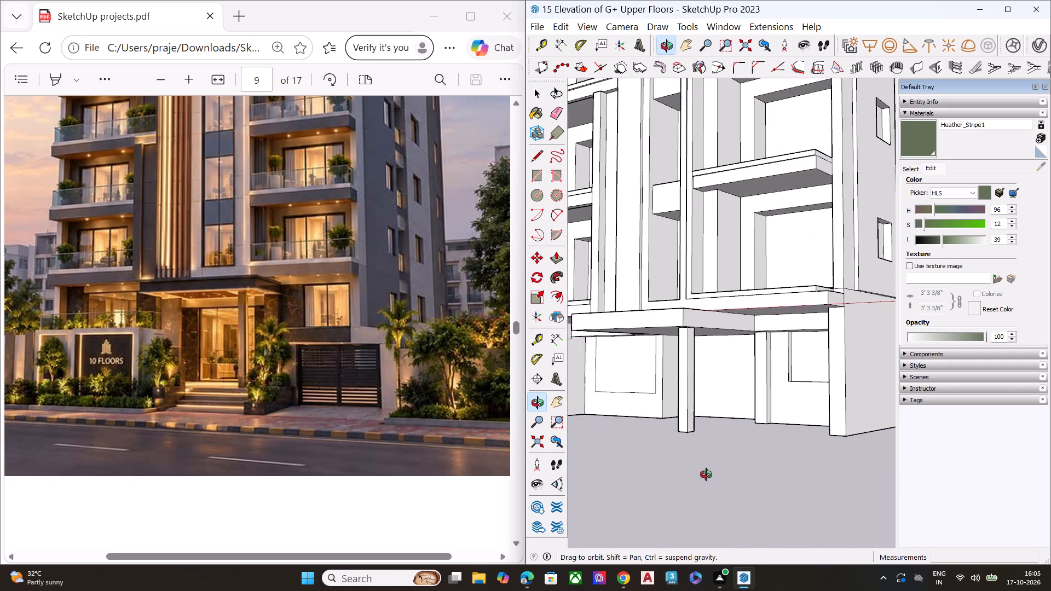
middle_click_drag(706, 474, 706, 474)
key("ctrl+s")
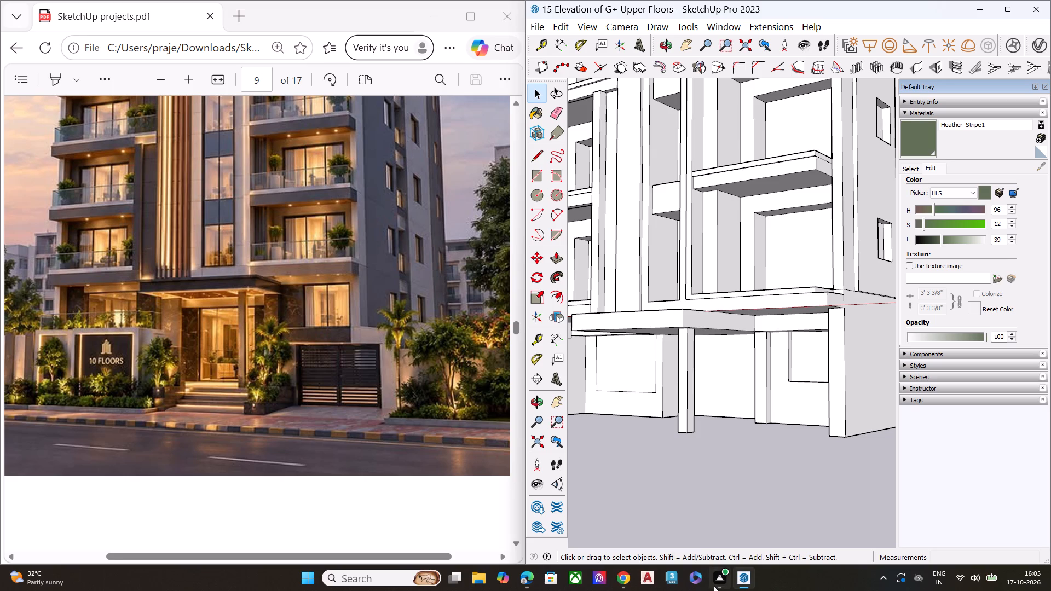
Examine the whole tower from the front, the windowed side and below, comparing its massing with the reference rendering.
scroll(767, 434, "down", 5)
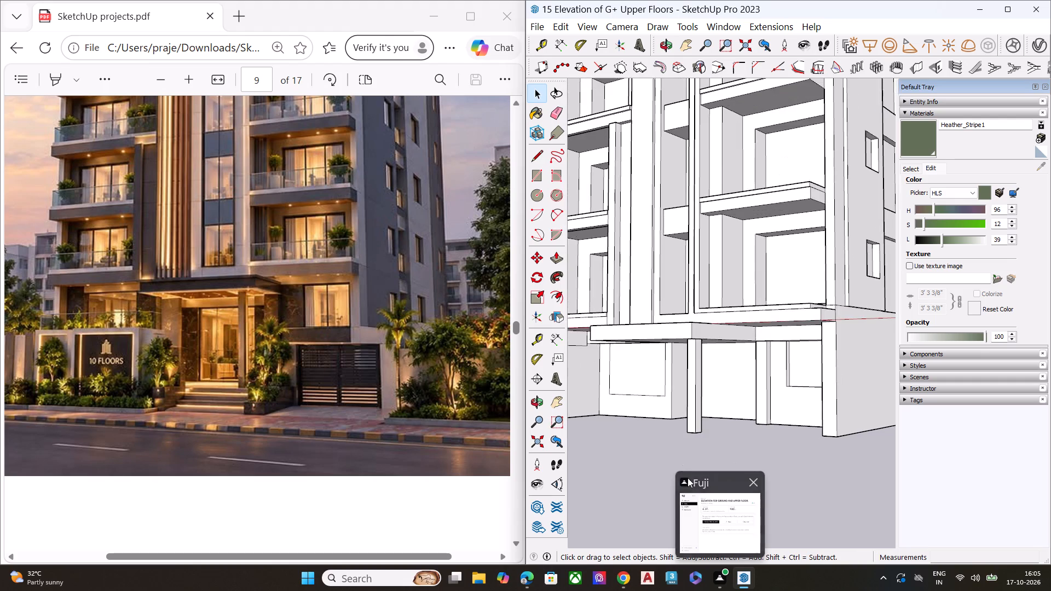
scroll(688, 478, "down", 3)
scroll(702, 365, "down", 7)
key("space")
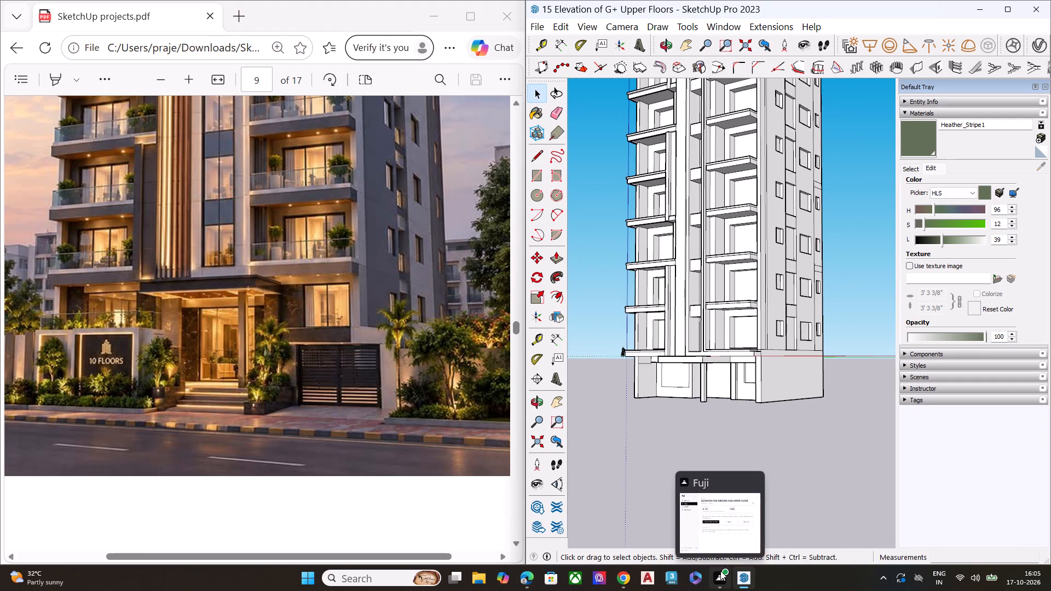
key("space")
left_click(790, 364)
scroll(728, 439, "down", 4)
left_click(730, 449)
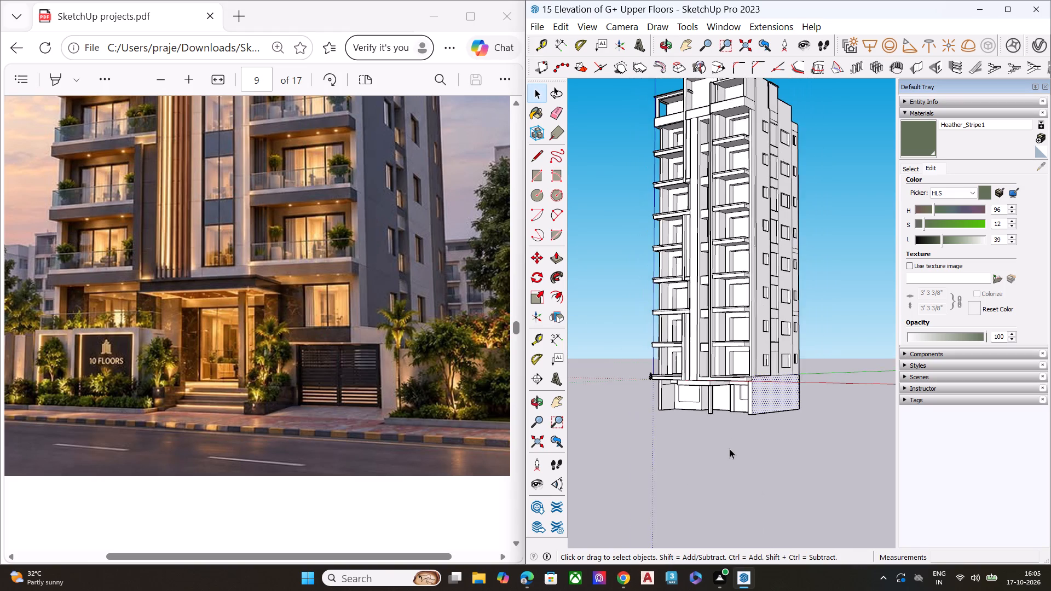
scroll(779, 401, "down", 4)
middle_click_drag(744, 445, 643, 431)
scroll(748, 333, "up", 4)
scroll(748, 333, "down", 1)
scroll(748, 333, "up", 1)
key("space")
double_click(840, 315)
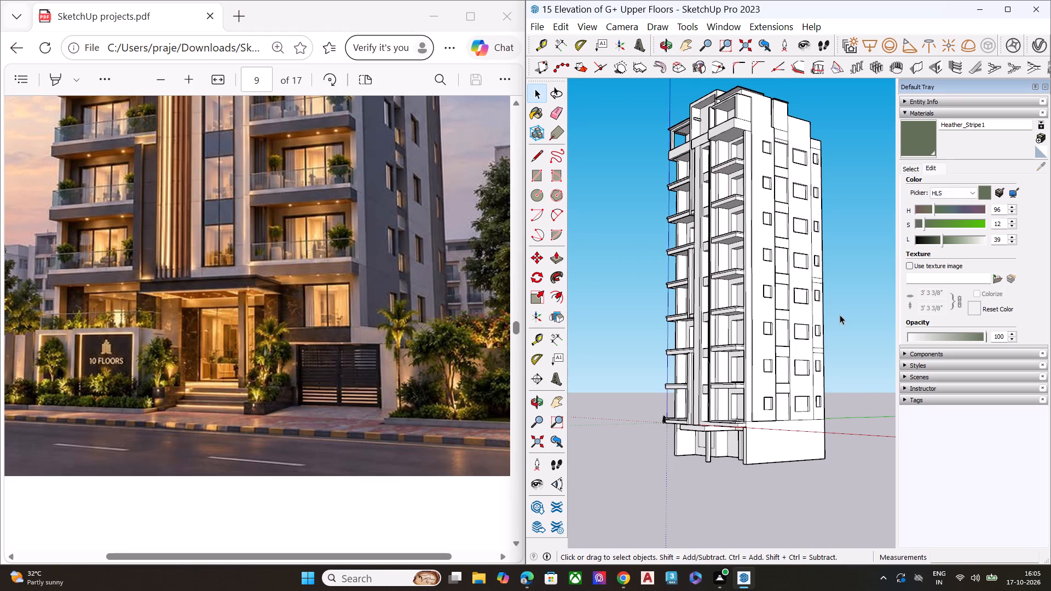
key("space")
middle_click_drag(686, 471, 755, 422)
scroll(718, 476, "up", 8)
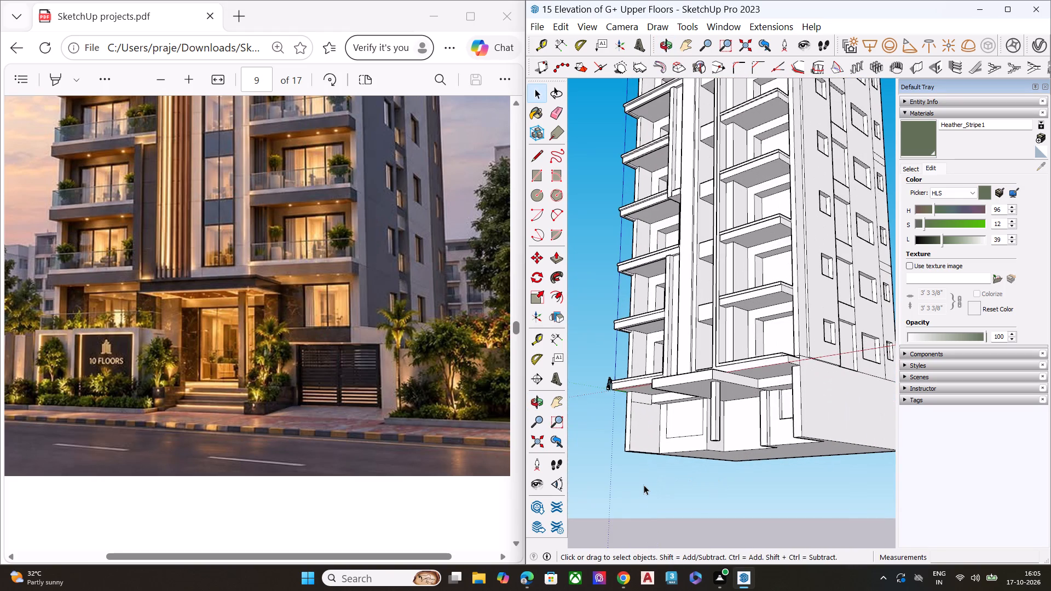
scroll(644, 485, "down", 7)
scroll(741, 467, "down", 6)
middle_click_drag(775, 438, 769, 511)
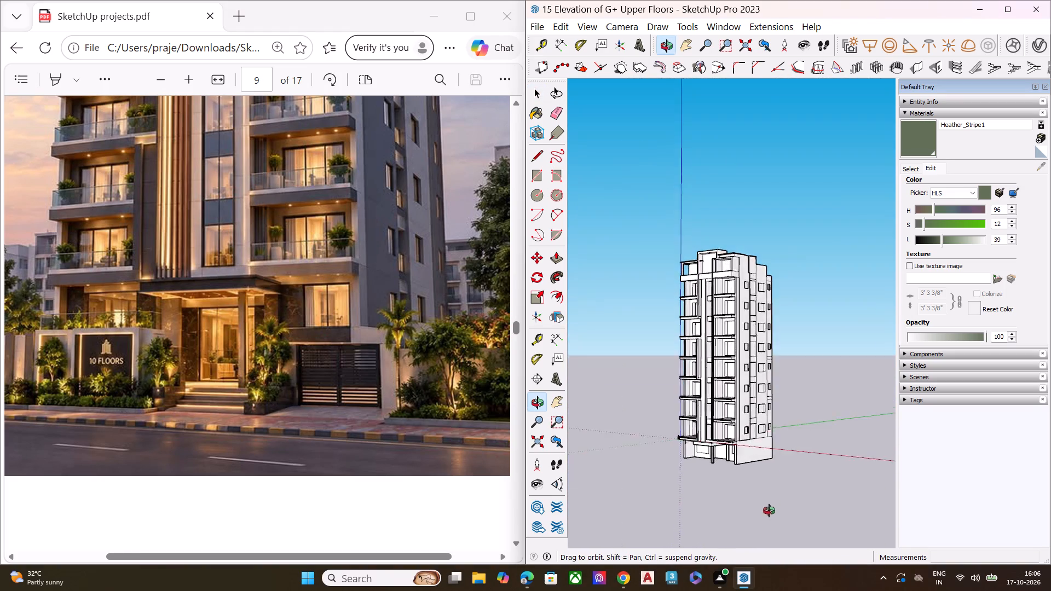
middle_click_drag(769, 511, 787, 509)
scroll(761, 428, "up", 7)
key("space")
double_click(864, 346)
key("space")
scroll(833, 369, "down", 1)
scroll(833, 369, "up", 1)
scroll(833, 369, "down", 3)
key("space")
double_click(833, 379)
key("space")
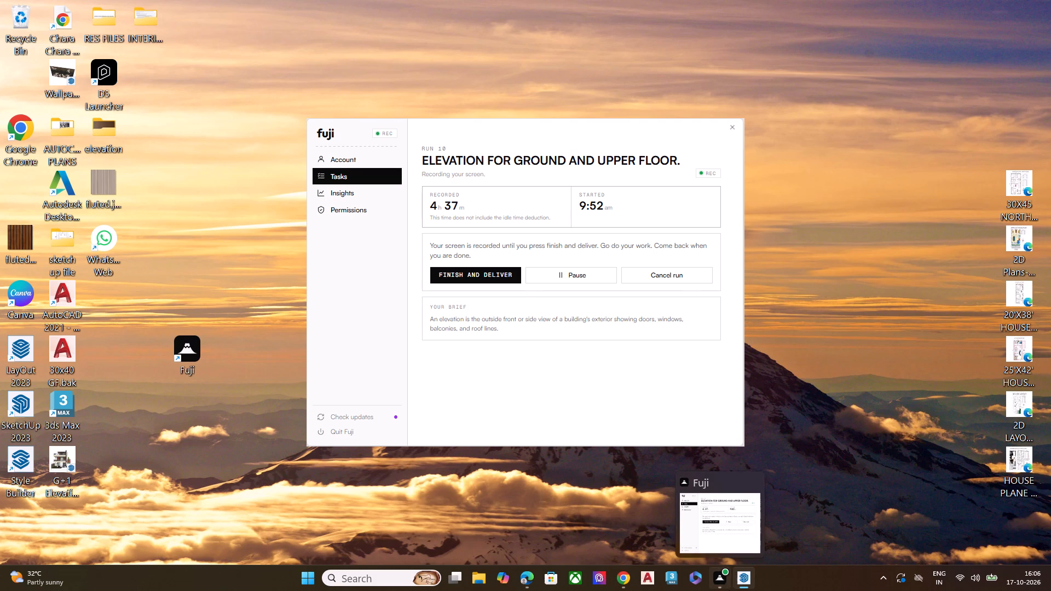
scroll(722, 395, "down", 7)
scroll(737, 409, "up", 3)
middle_click_drag(748, 403, 681, 387)
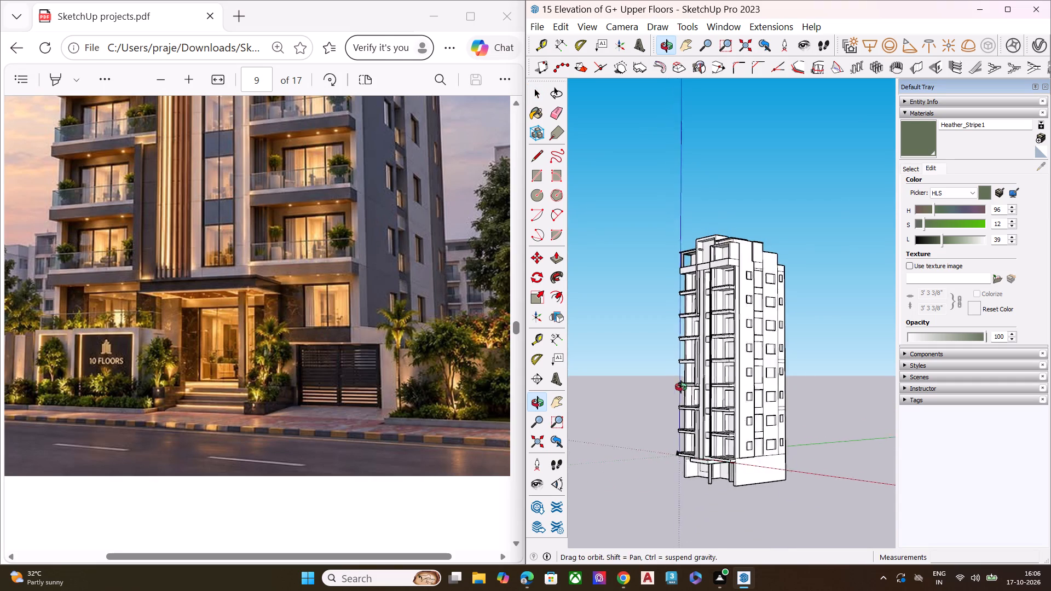
middle_click_drag(681, 387, 758, 383)
scroll(706, 386, "up", 5)
scroll(802, 491, "up", 1)
scroll(802, 491, "down", 1)
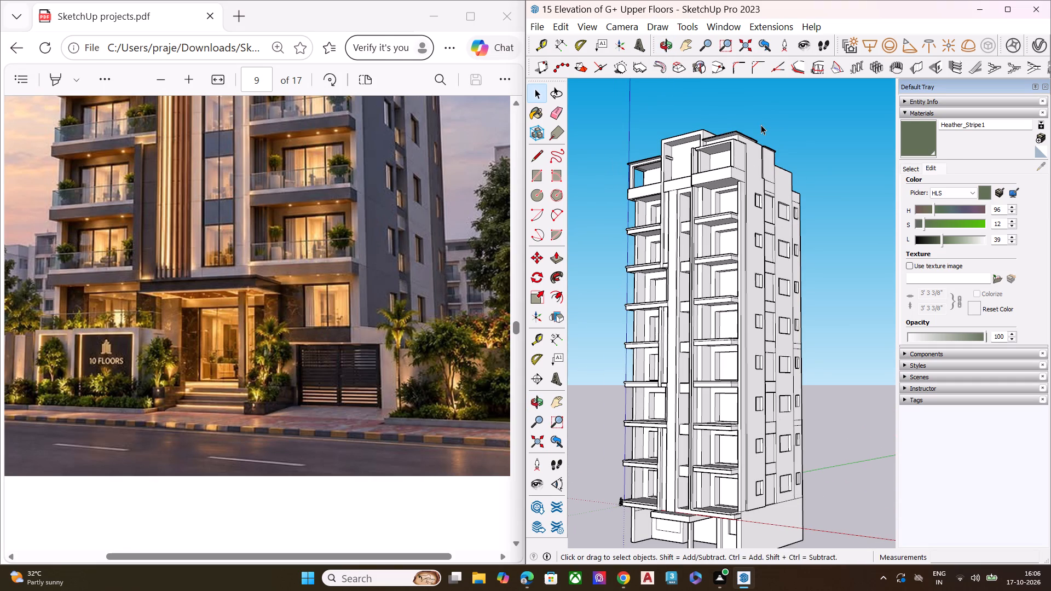
double_click(816, 127)
Move the entire building up by its bottom front corner to the axes origin so its base sits at ground level.
scroll(927, 150, "down", 8)
middle_click_drag(739, 264, 776, 336)
key("space")
scroll(776, 336, "up", 1)
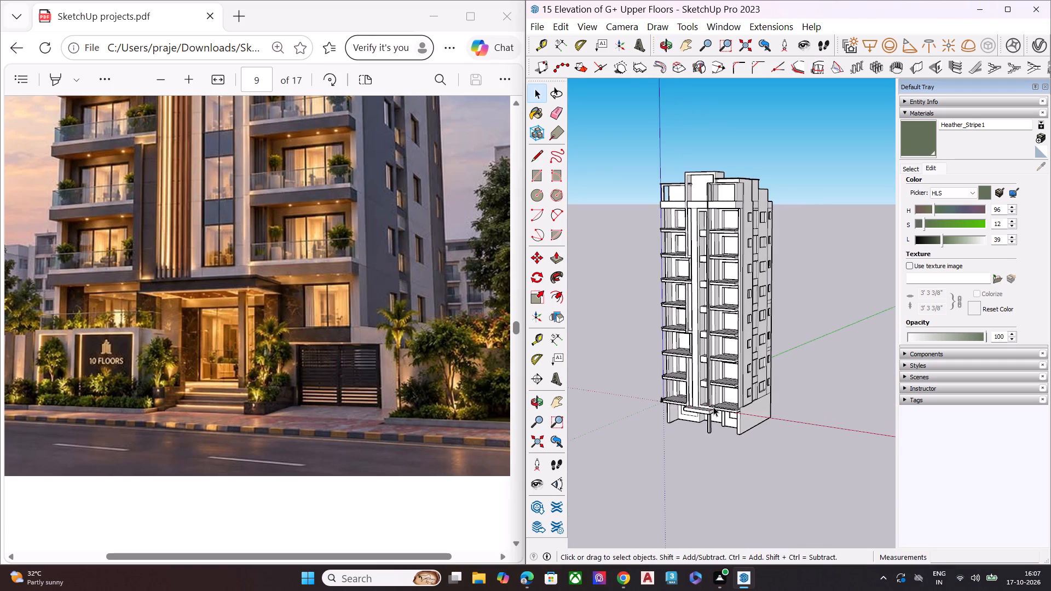
middle_click_drag(713, 407, 729, 293)
scroll(729, 314, "up", 8)
triple_click(706, 331)
left_click(706, 331)
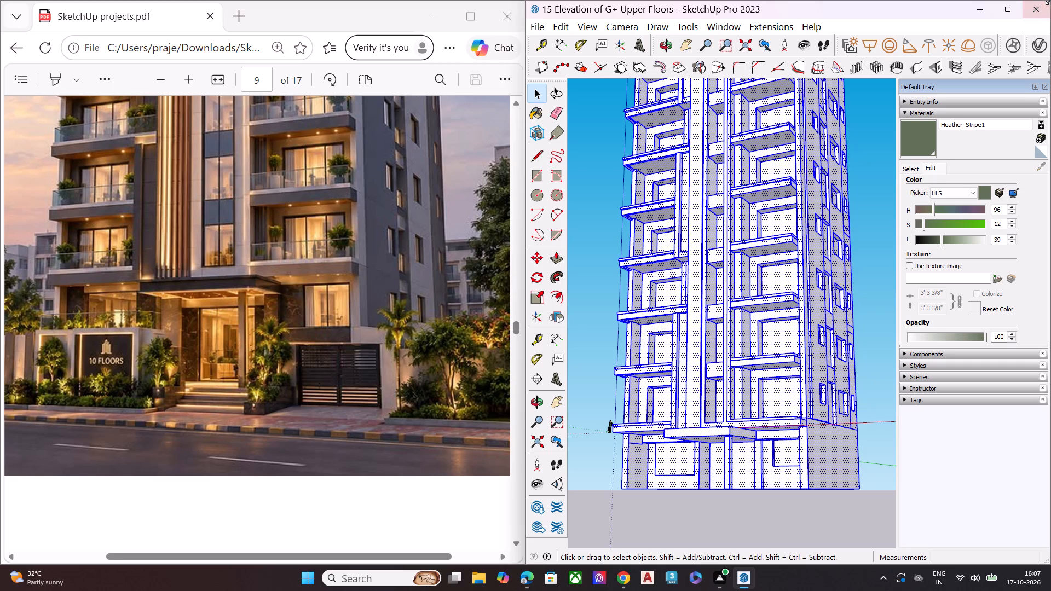
scroll(1050, 7, "down", 5)
scroll(757, 242, "down", 6)
middle_click_drag(704, 296, 693, 345)
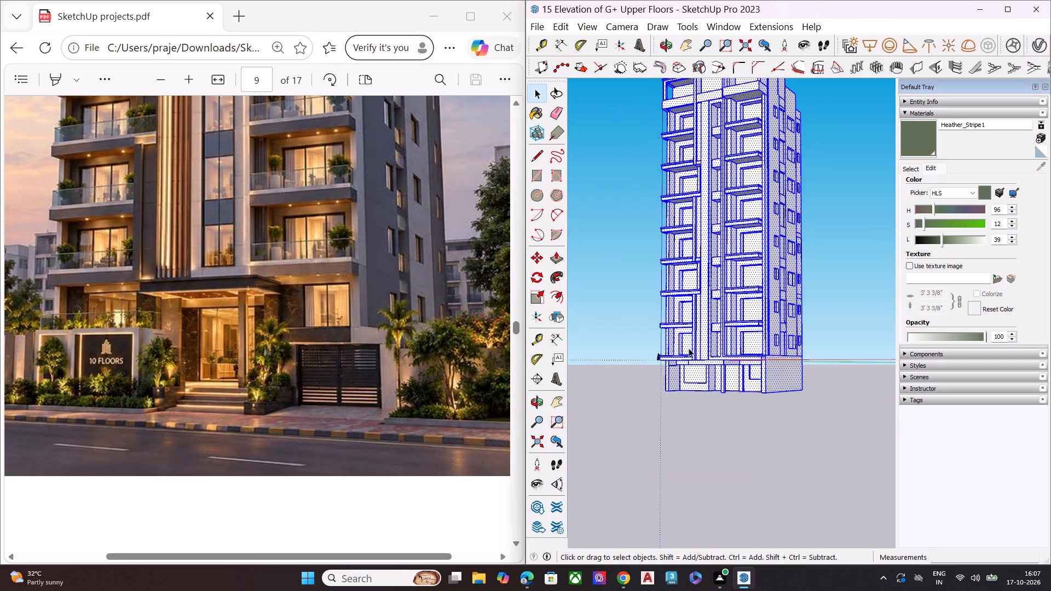
scroll(688, 348, "up", 6)
scroll(649, 410, "up", 1)
middle_click_drag(649, 410, 804, 386)
middle_click_drag(619, 390, 846, 380)
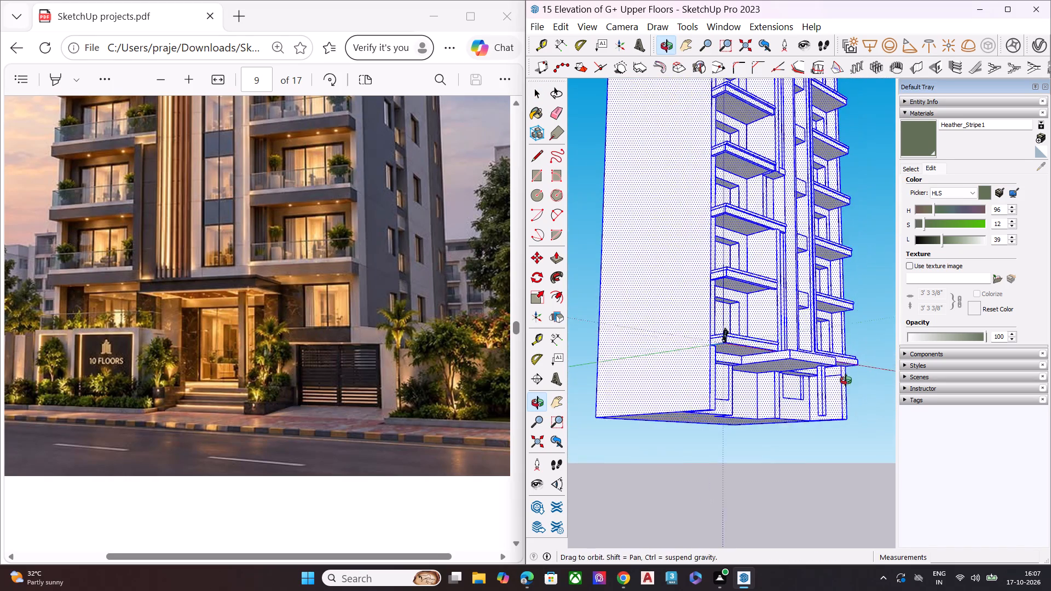
middle_click_drag(846, 380, 839, 384)
scroll(821, 386, "up", 7)
middle_click_drag(678, 382, 728, 374)
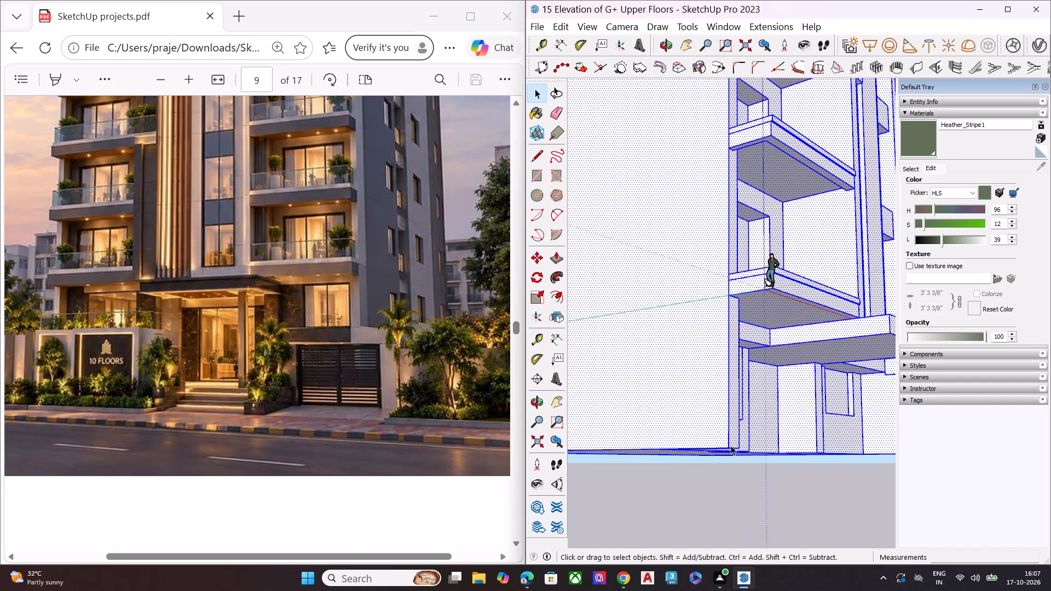
key("m")
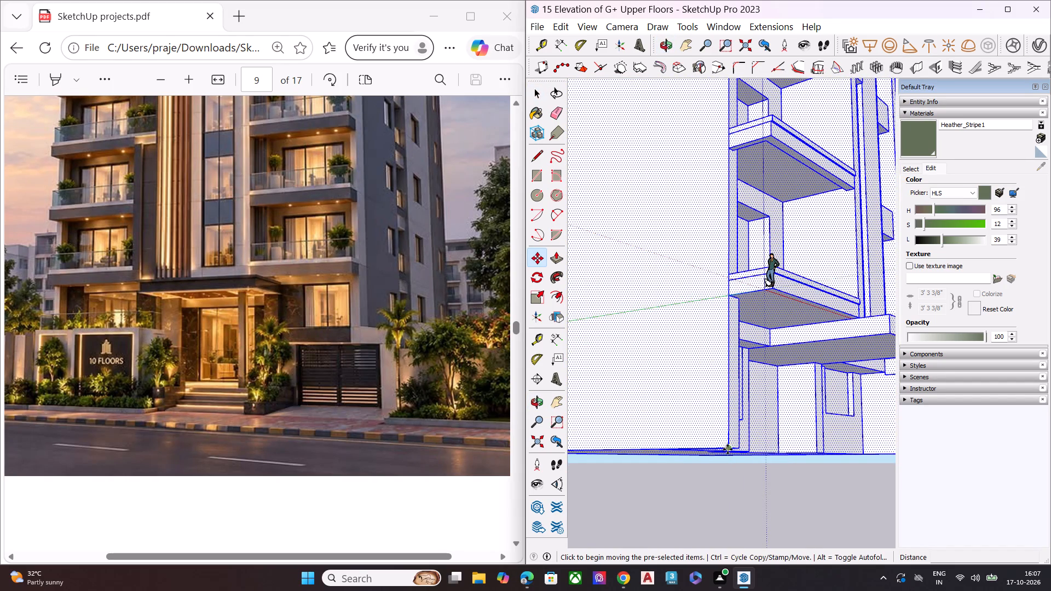
left_click(727, 449)
scroll(730, 291, "down", 2)
scroll(728, 291, "up", 3)
scroll(728, 291, "down", 4)
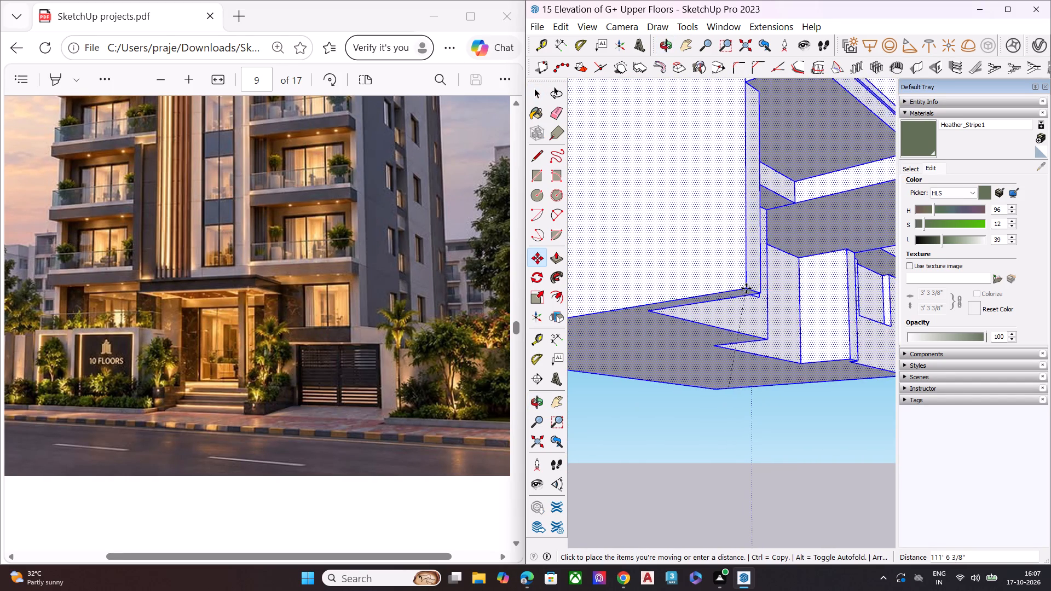
scroll(723, 298, "down", 9)
middle_click_drag(736, 300, 716, 322)
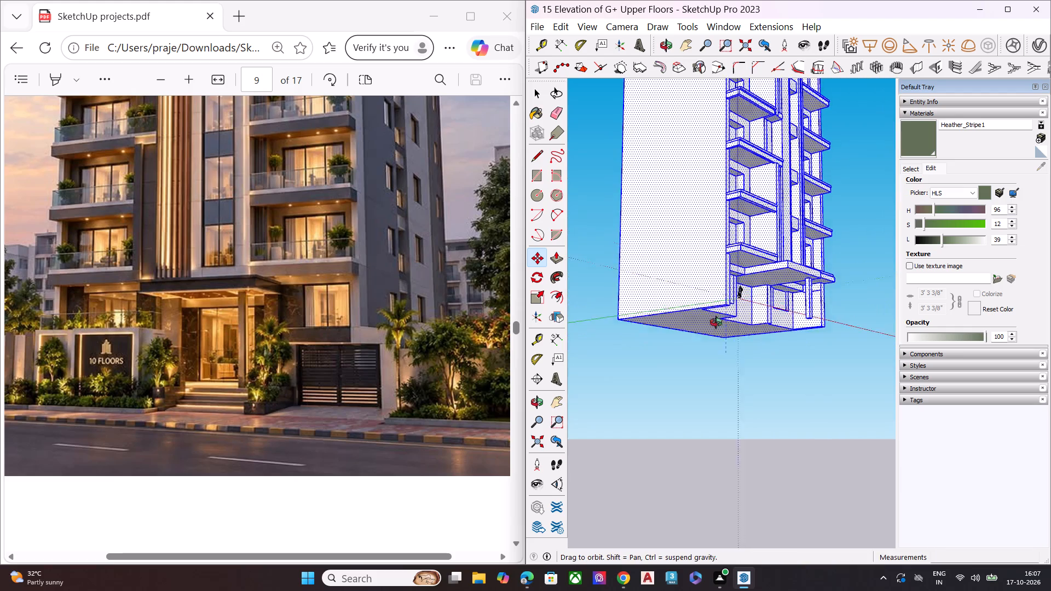
middle_click_drag(716, 322, 856, 522)
scroll(841, 462, "up", 8)
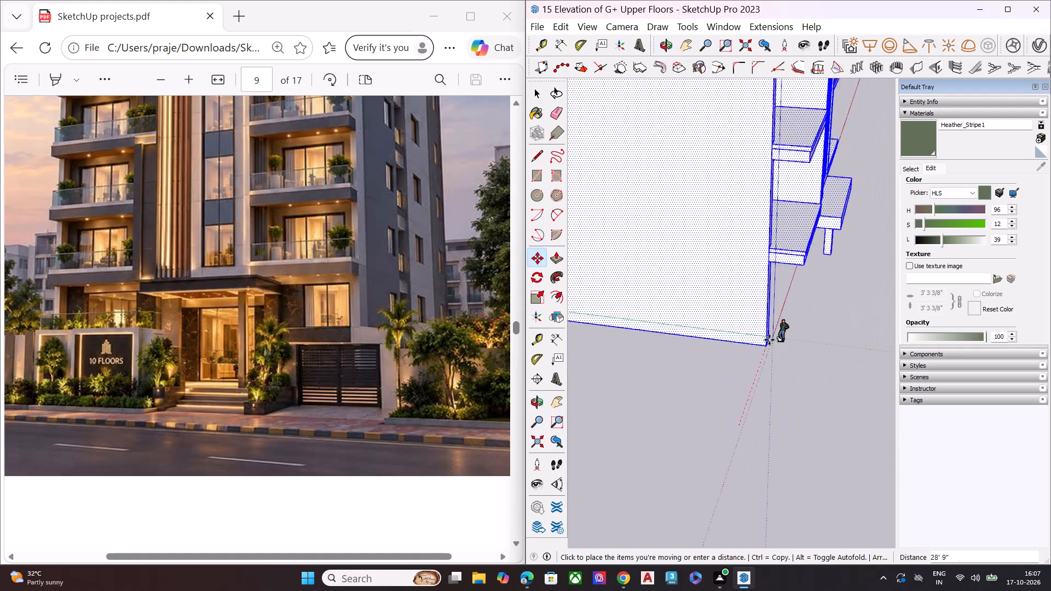
left_click(772, 335)
key("space")
left_click(798, 393)
Delete the stray horizontal line near the top of the ground-floor side wall beneath the balcony slab.
scroll(824, 378, "up", 1)
middle_click_drag(824, 378, 697, 352)
scroll(674, 337, "down", 11)
middle_click_drag(746, 324, 598, 263)
middle_click_drag(829, 318, 598, 266)
middle_click_drag(832, 315, 638, 349)
scroll(721, 260, "up", 8)
scroll(685, 288, "down", 8)
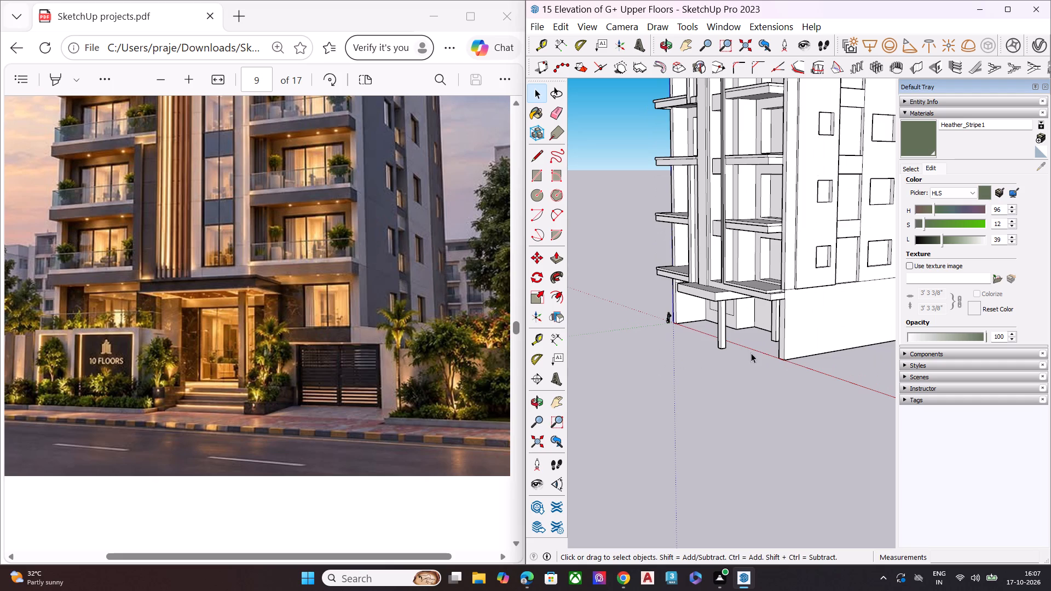
middle_click_drag(695, 302, 726, 240)
scroll(724, 241, "up", 9)
scroll(696, 303, "up", 5)
middle_click_drag(697, 300, 698, 296)
scroll(697, 299, "down", 1)
scroll(697, 298, "up", 4)
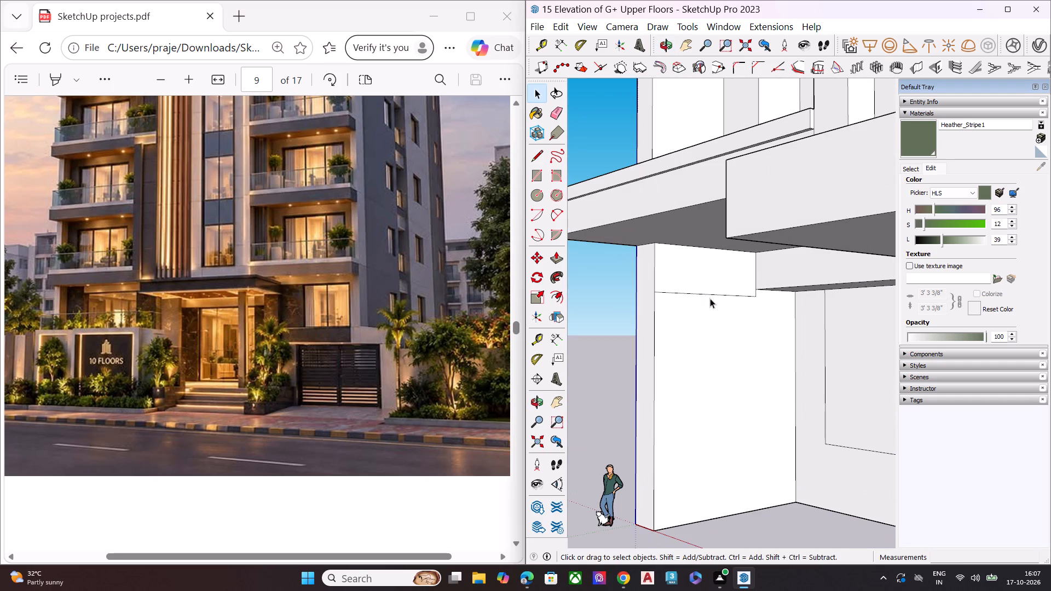
left_click(712, 297)
left_click(714, 296)
key("Delete")
Erase the short vertical line stub hanging below the beam's corner on the ground-floor side wall.
key("e")
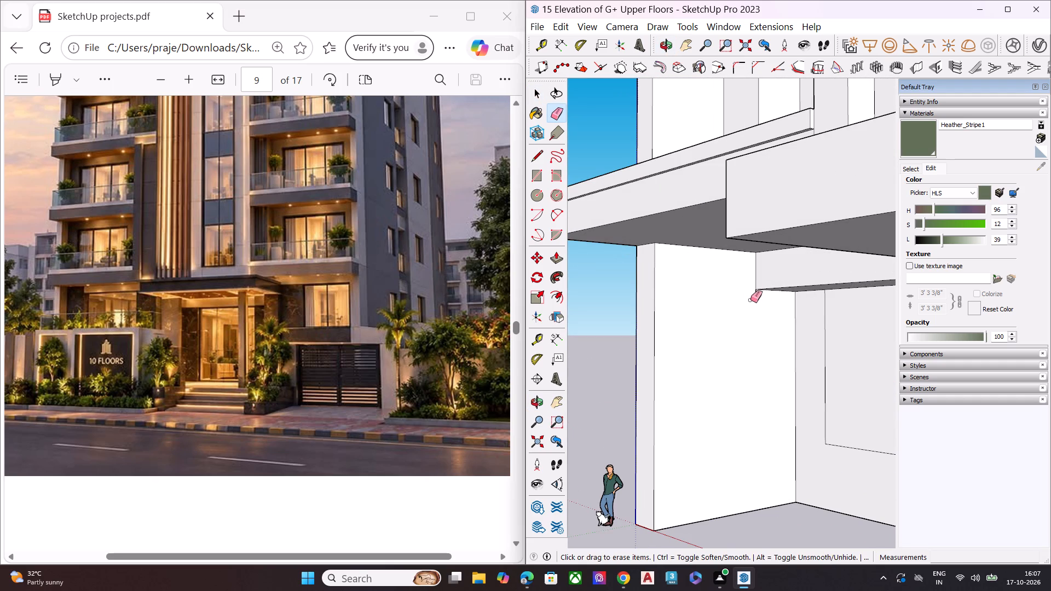
scroll(753, 307, "up", 7)
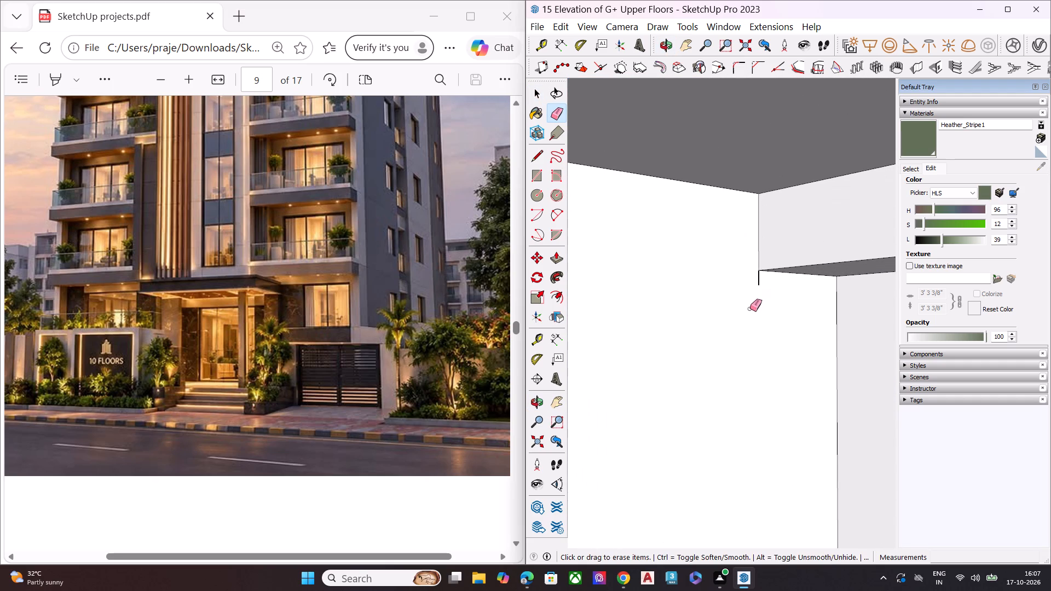
scroll(759, 286, "up", 6)
left_click(759, 272)
key("space")
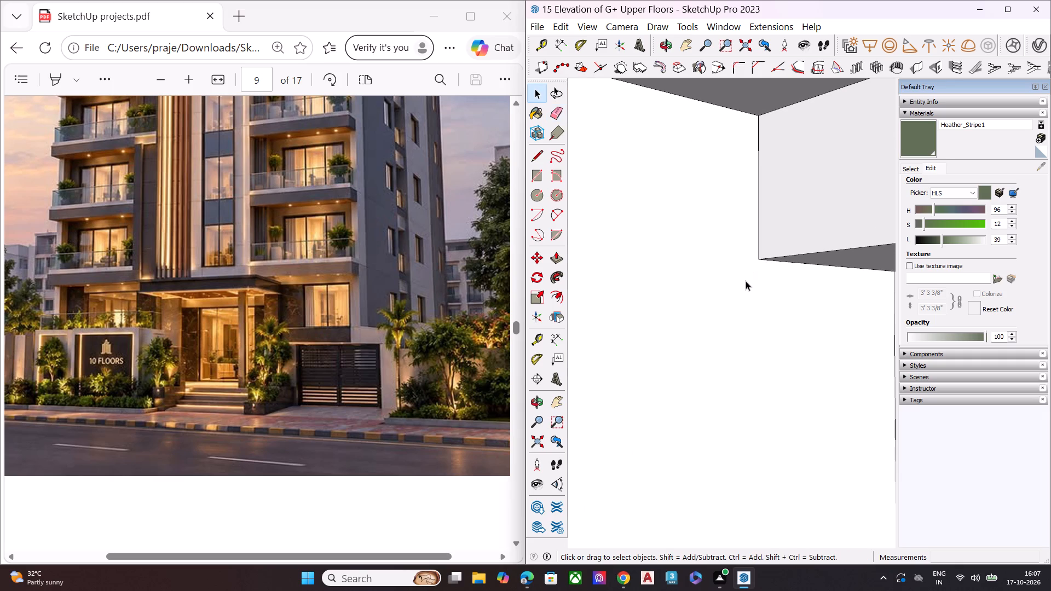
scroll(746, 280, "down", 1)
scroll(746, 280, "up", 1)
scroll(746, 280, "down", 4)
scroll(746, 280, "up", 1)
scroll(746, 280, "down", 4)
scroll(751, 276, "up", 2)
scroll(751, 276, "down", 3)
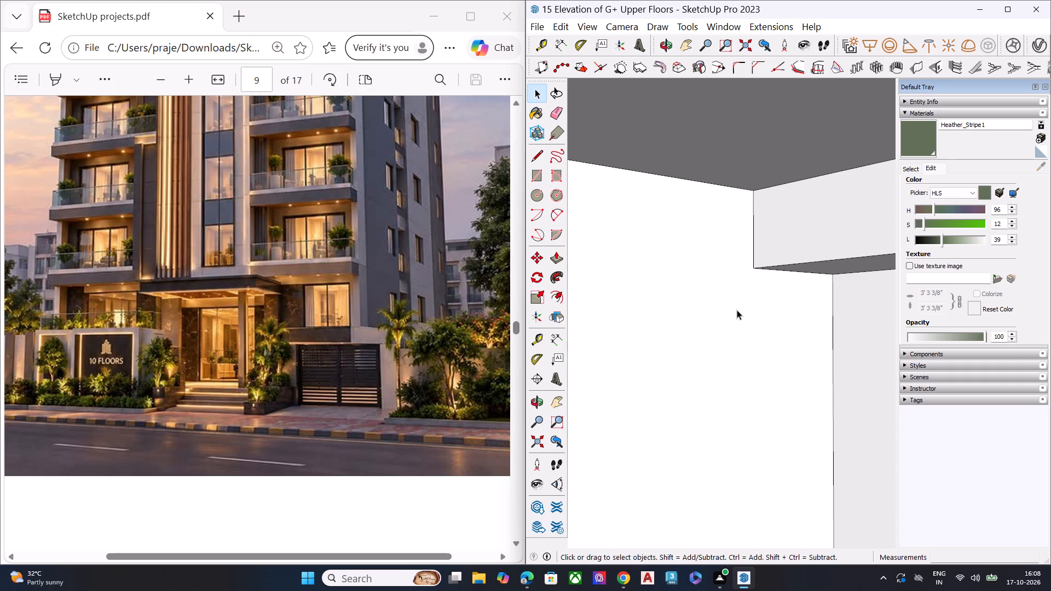
Examine the cleaned-up ground-floor side wall and the area beneath the balcony slab and entrance canopy.
key("space")
scroll(729, 305, "down", 1)
scroll(729, 305, "up", 1)
scroll(729, 304, "down", 1)
scroll(734, 300, "up", 1)
scroll(734, 299, "down", 3)
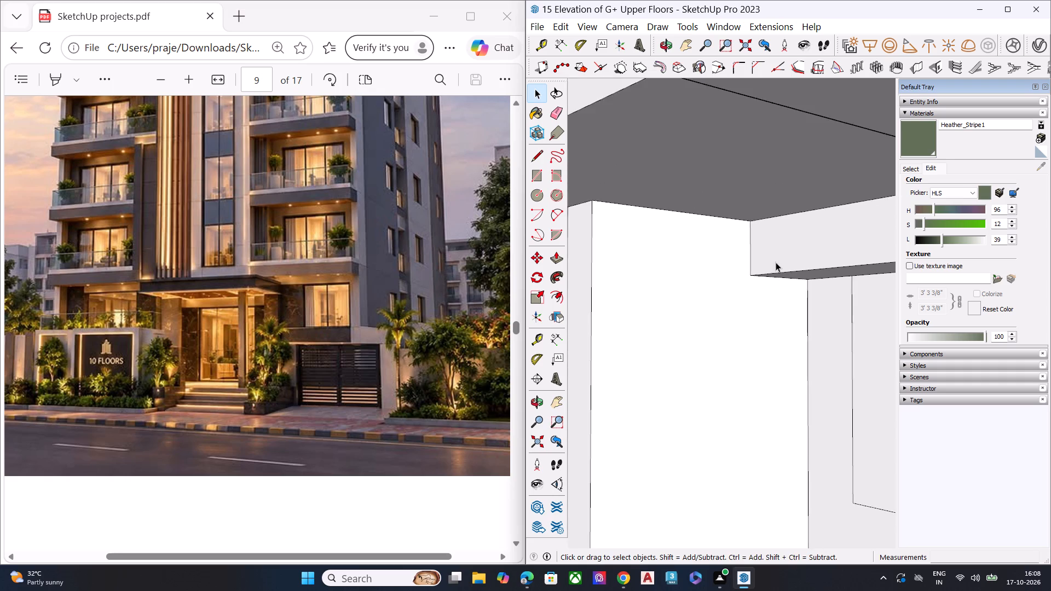
scroll(776, 262, "down", 2)
scroll(776, 262, "up", 1)
scroll(776, 262, "down", 12)
left_click(658, 322)
key("space")
left_click(659, 312)
key("space")
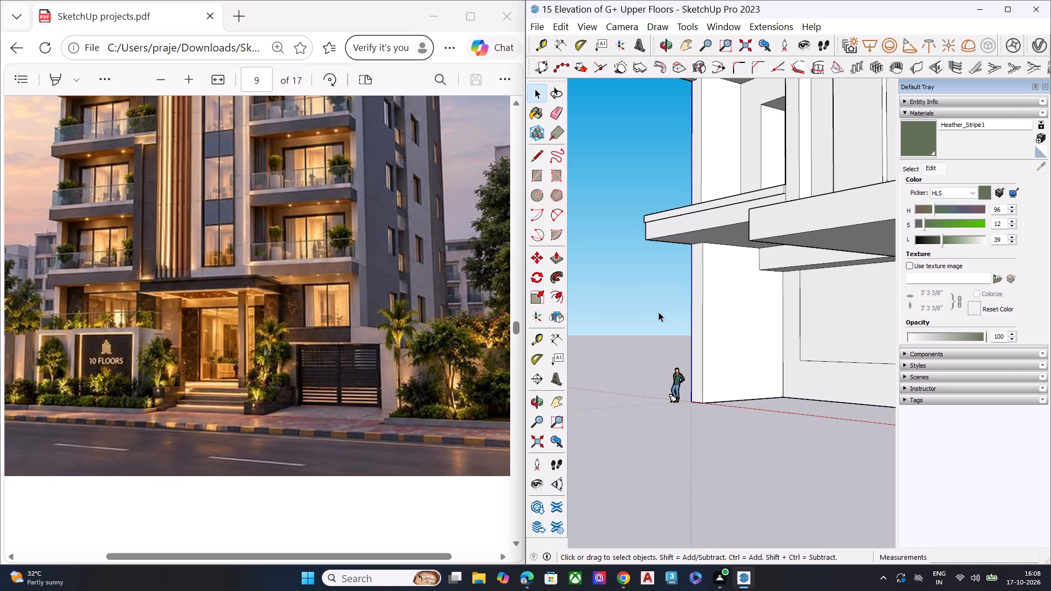
scroll(660, 311, "down", 6)
key("space")
left_click(664, 416)
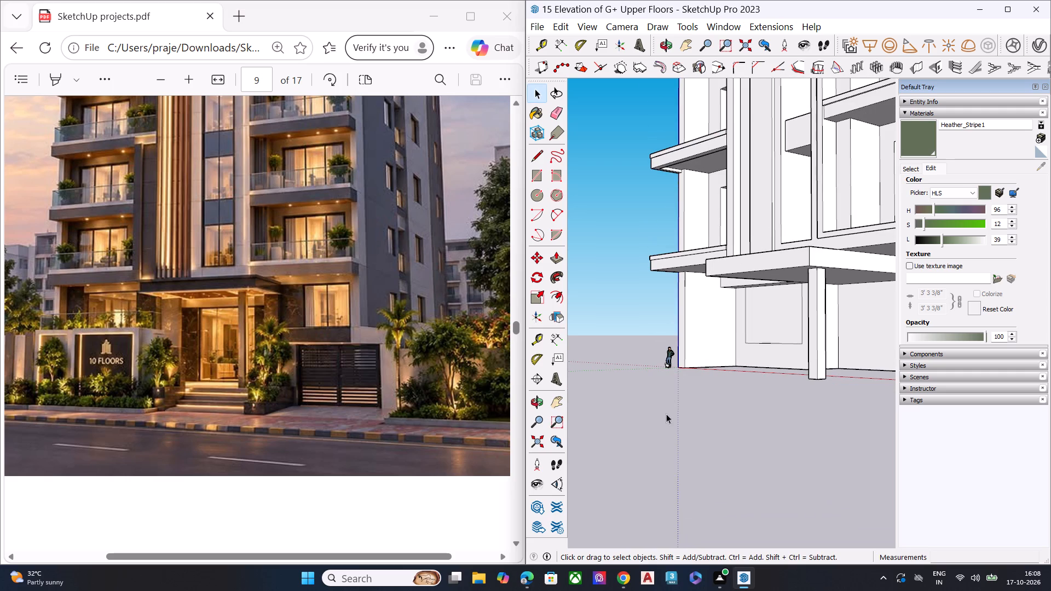
Push the underside of the entrance canopy slab upward to make the canopy thinner.
middle_click_drag(692, 312, 668, 400)
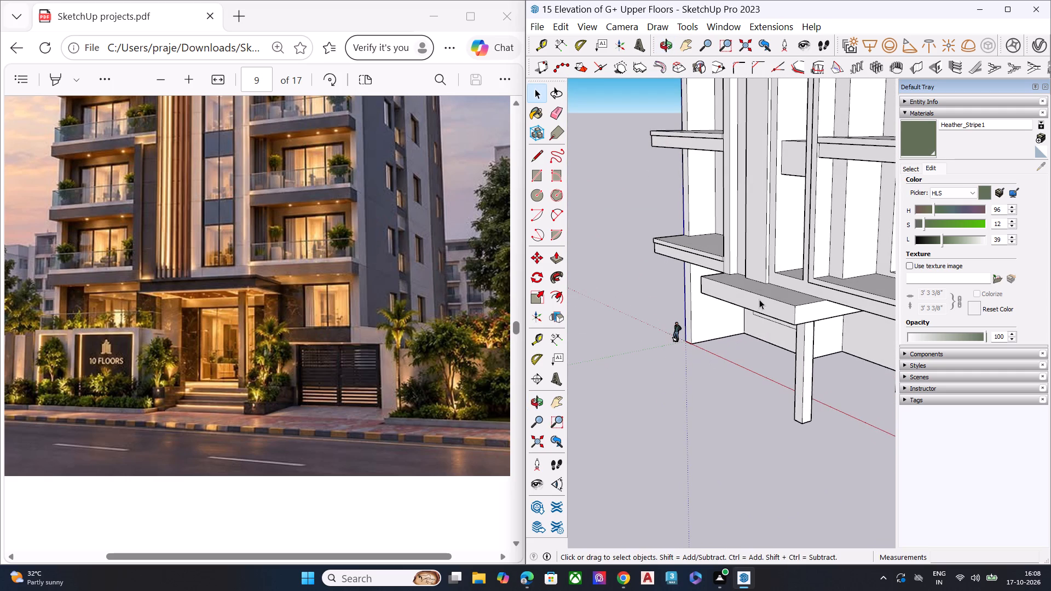
middle_click_drag(700, 349, 610, 403)
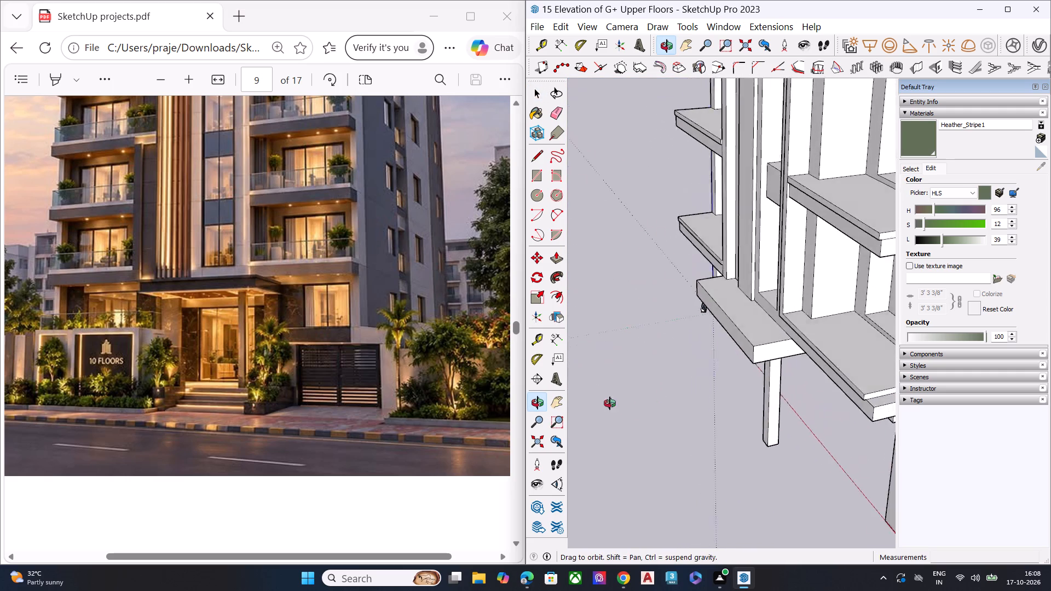
middle_click_drag(610, 403, 584, 362)
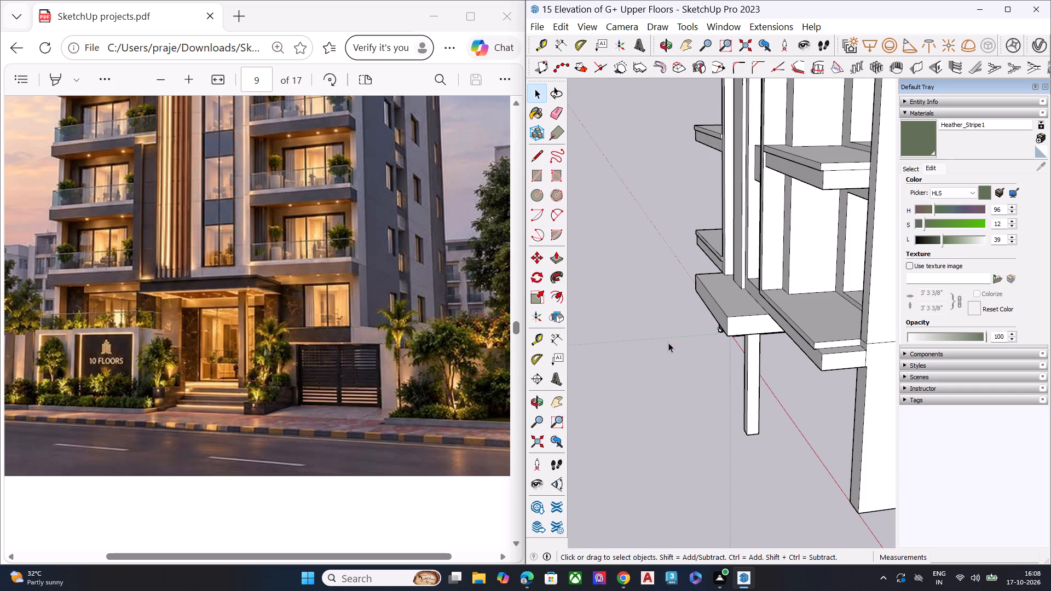
middle_click_drag(671, 339, 772, 241)
scroll(765, 243, "up", 1)
middle_click_drag(748, 343, 775, 278)
scroll(775, 278, "up", 5)
left_click(771, 280)
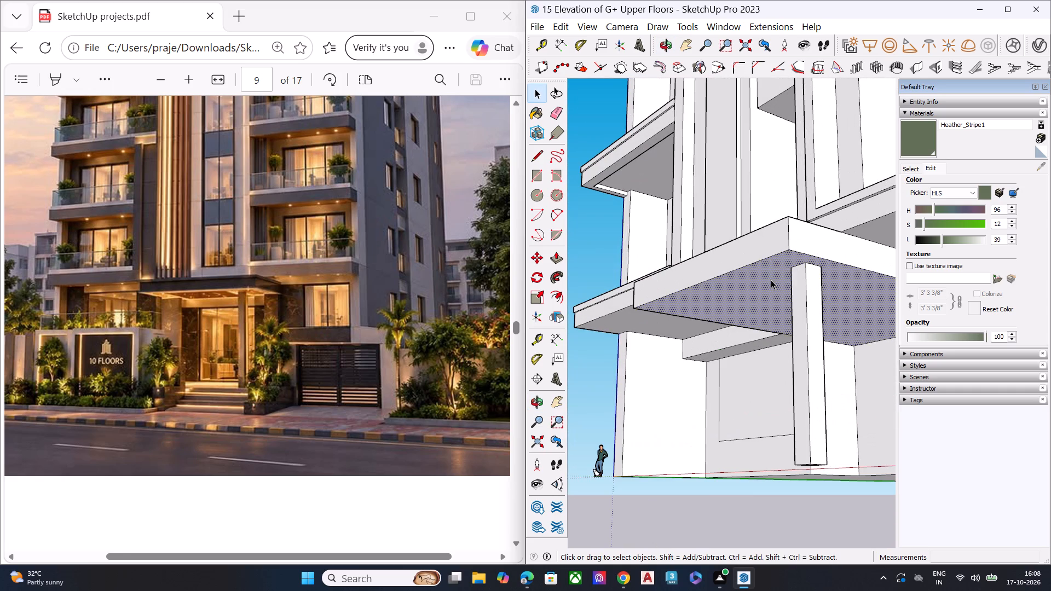
key("p")
left_click(767, 281)
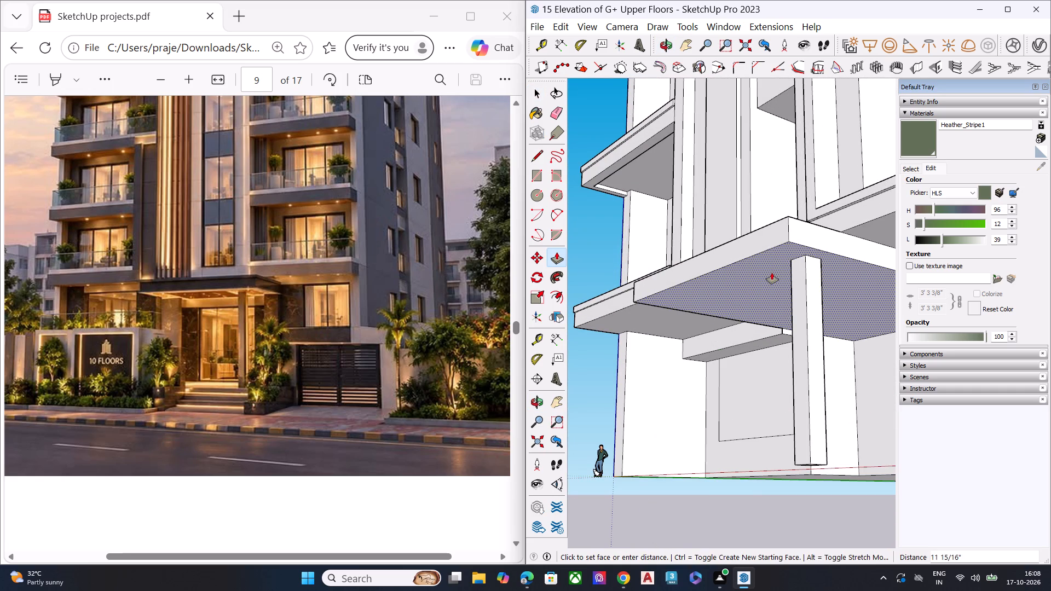
left_click(773, 268)
key("space")
scroll(740, 300, "down", 4)
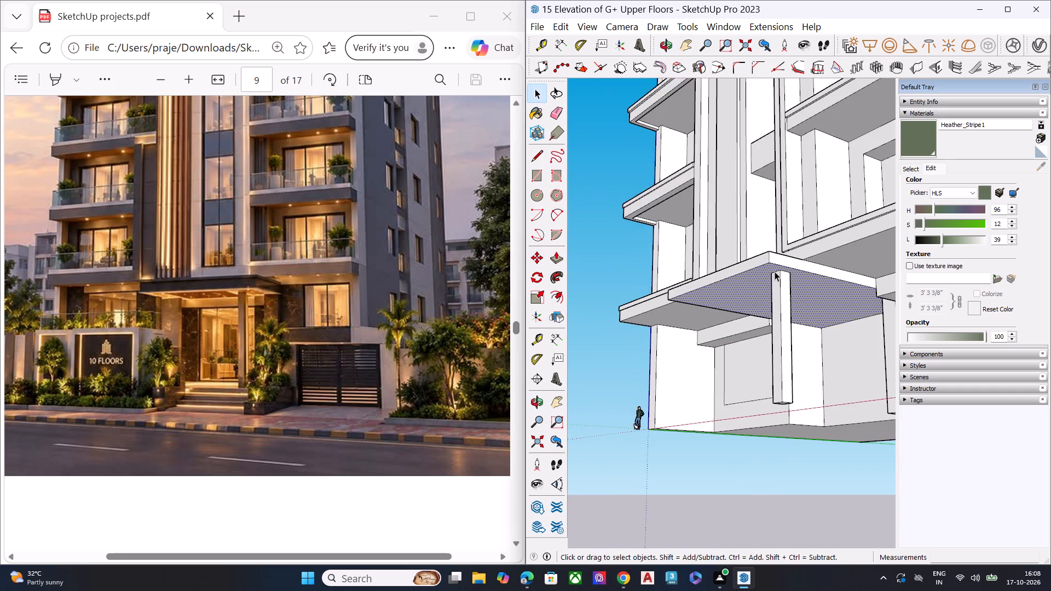
middle_click_drag(774, 273, 773, 344)
scroll(766, 346, "up", 3)
left_click(617, 478)
Draw a line about 31' long along the canopy's front fascia, just below its top edge.
middle_click_drag(727, 256, 765, 310)
scroll(707, 324, "up", 4)
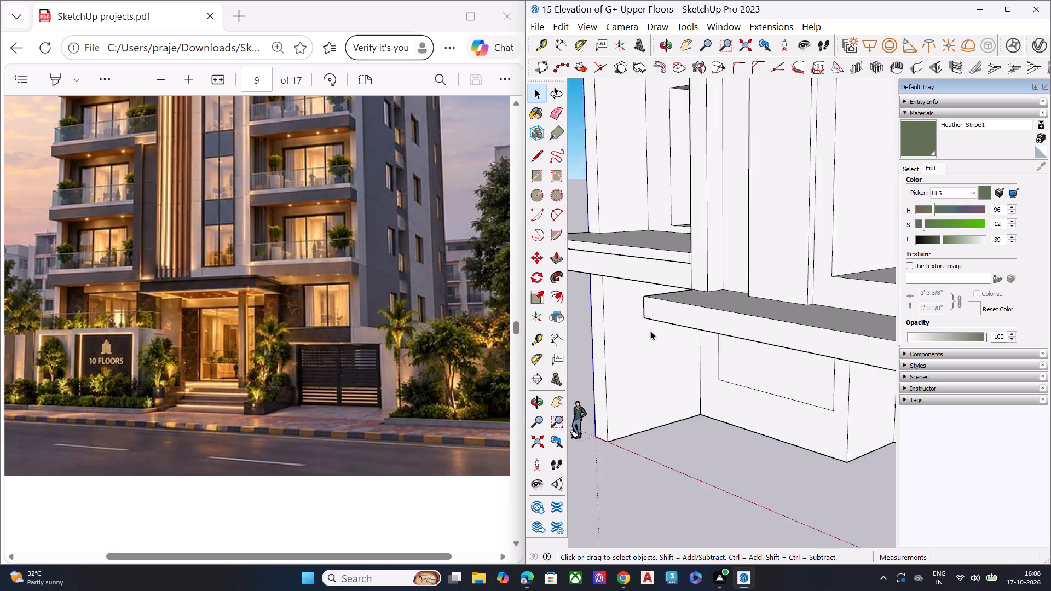
scroll(650, 331, "up", 2)
key("l")
left_click(640, 280)
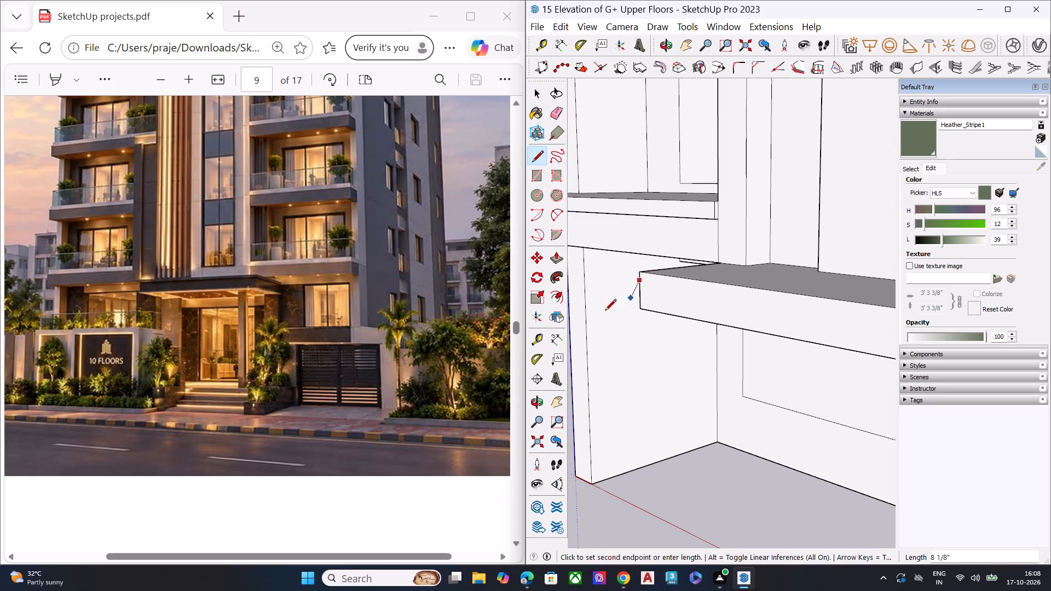
scroll(576, 316, "down", 2)
scroll(575, 317, "up", 1)
scroll(575, 317, "down", 1)
scroll(575, 317, "up", 1)
scroll(575, 317, "down", 11)
scroll(716, 330, "up", 7)
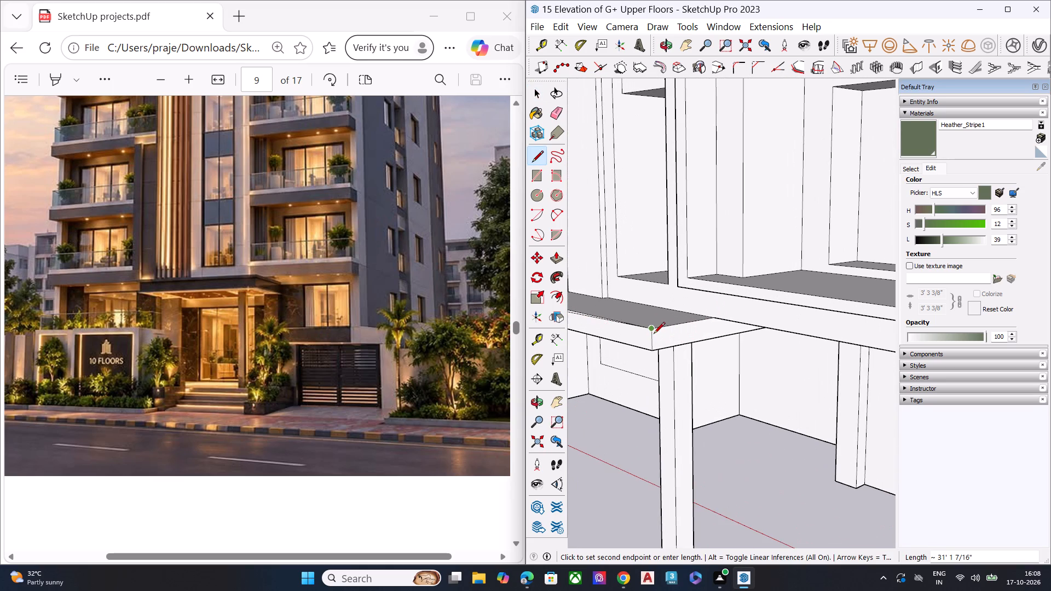
left_click(651, 337)
Continue the fascia line along the canopy's side face to the balcony beam, about 26' 7" long.
middle_click_drag(679, 322, 656, 302)
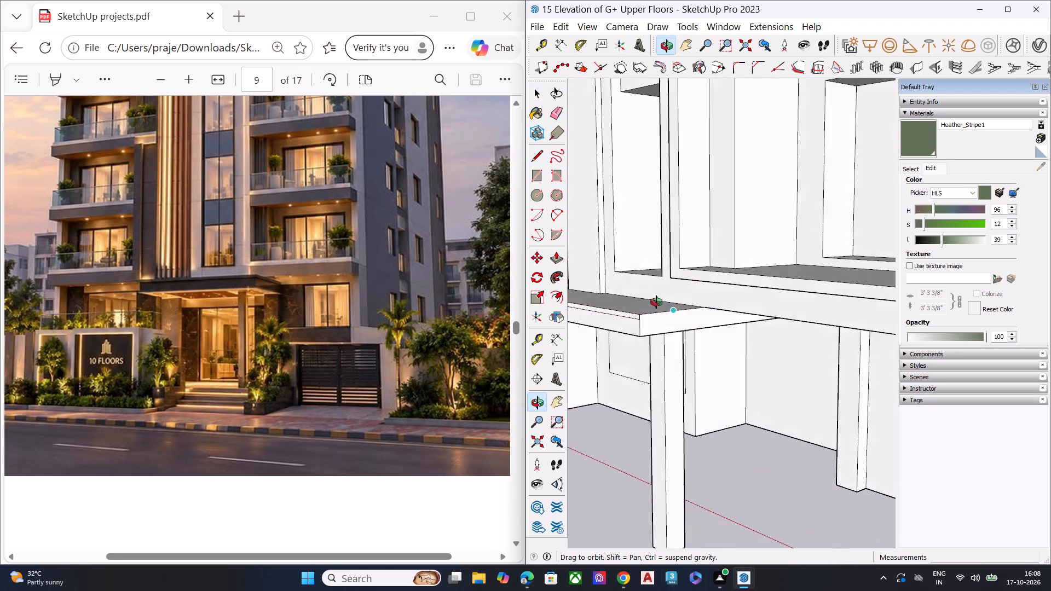
middle_click_drag(656, 302, 600, 267)
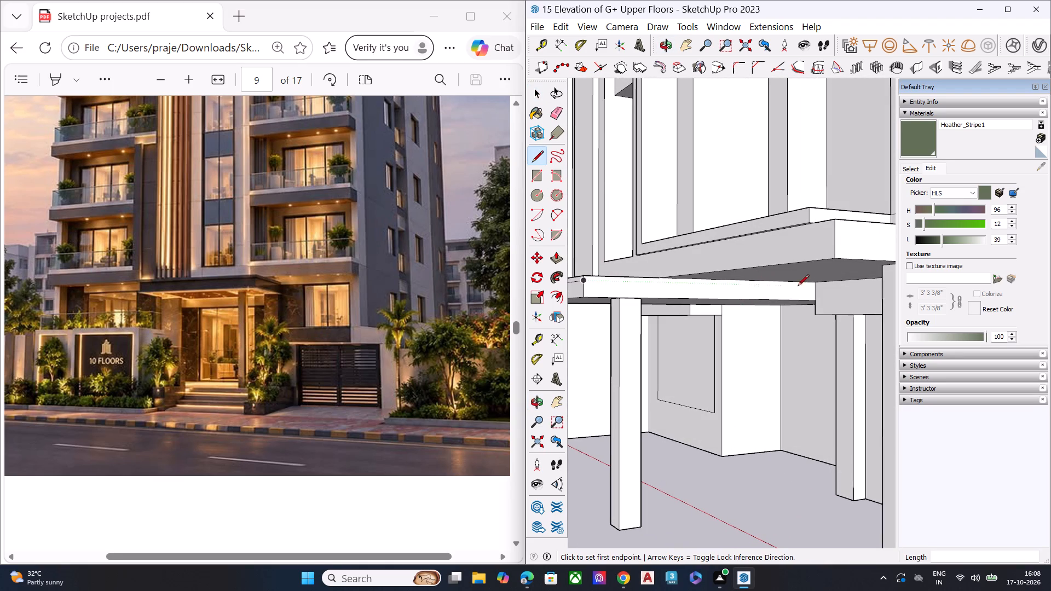
scroll(813, 291, "up", 11)
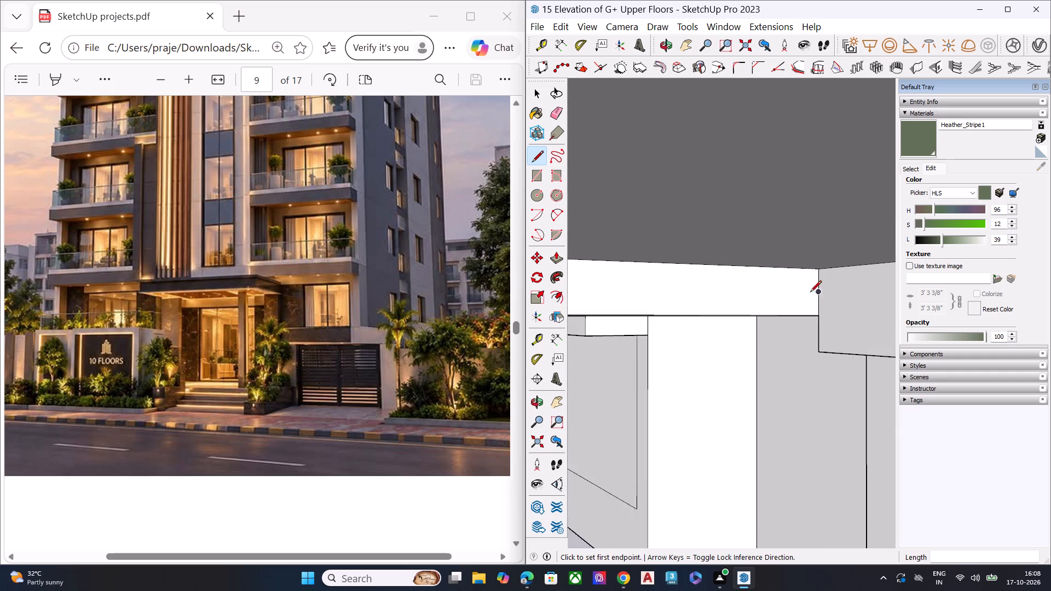
scroll(820, 289, "down", 6)
scroll(773, 299, "down", 6)
left_click(631, 287)
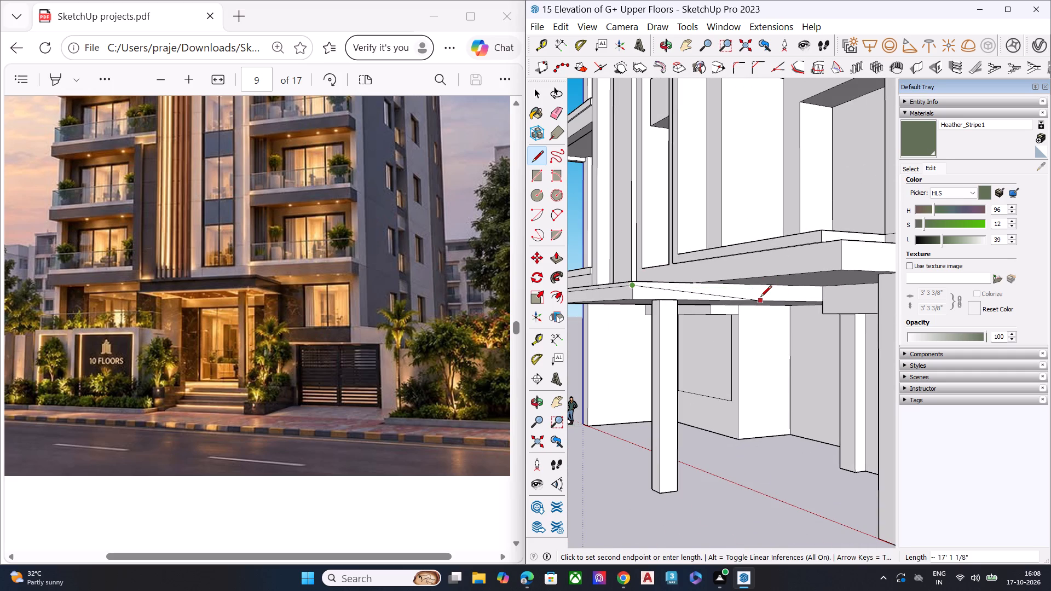
scroll(822, 289, "up", 6)
left_click(821, 293)
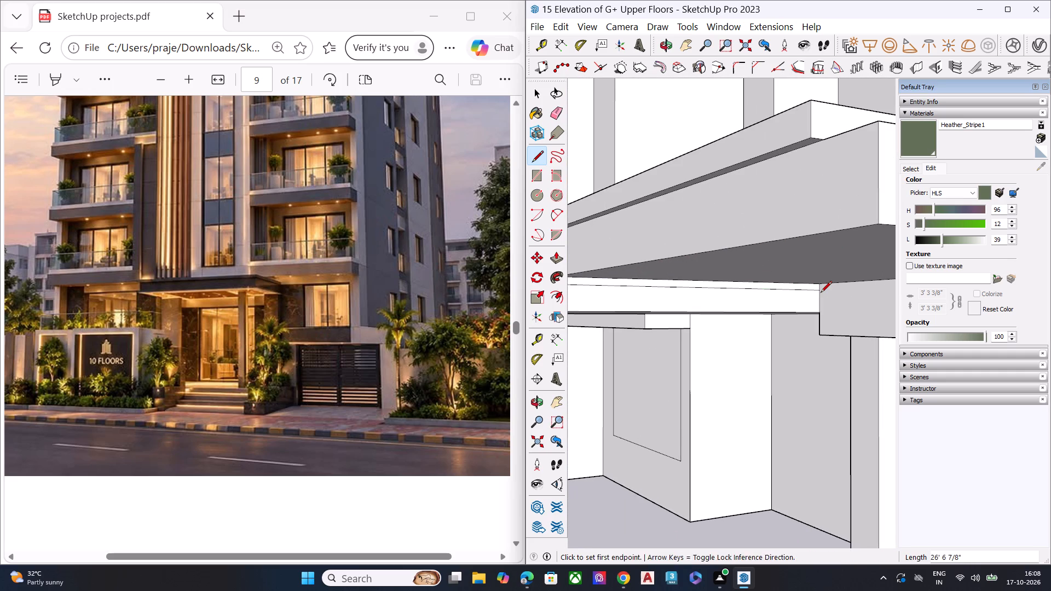
key("space")
Push/Pull the narrow face of the column under the balcony beam about 10' outward beneath the canopy.
scroll(803, 300, "down", 5)
middle_click_drag(753, 308, 829, 270)
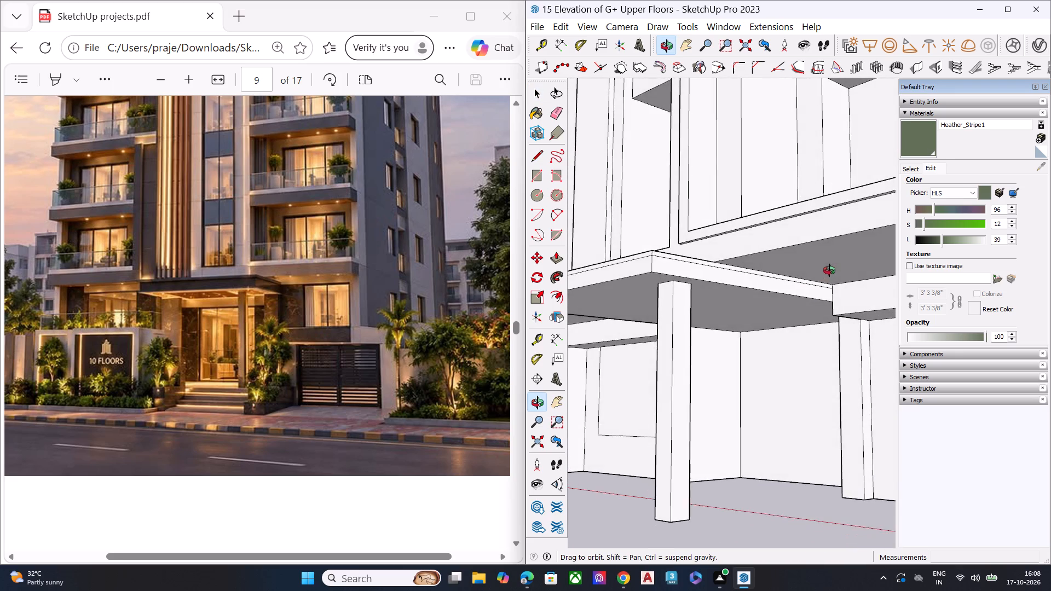
middle_click_drag(829, 270, 708, 358)
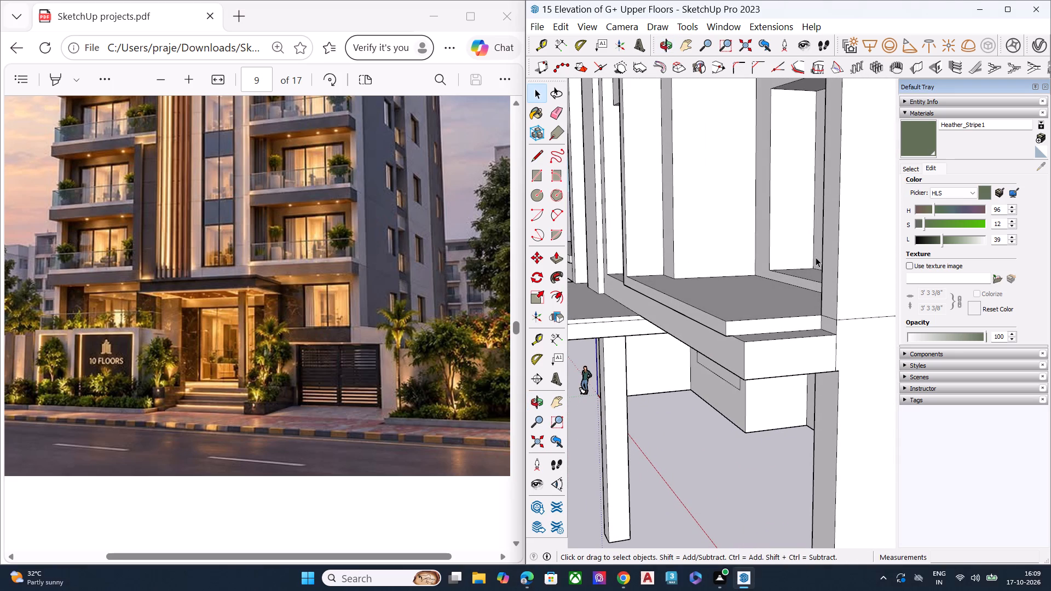
scroll(814, 257, "down", 8)
middle_click_drag(773, 304, 915, 200)
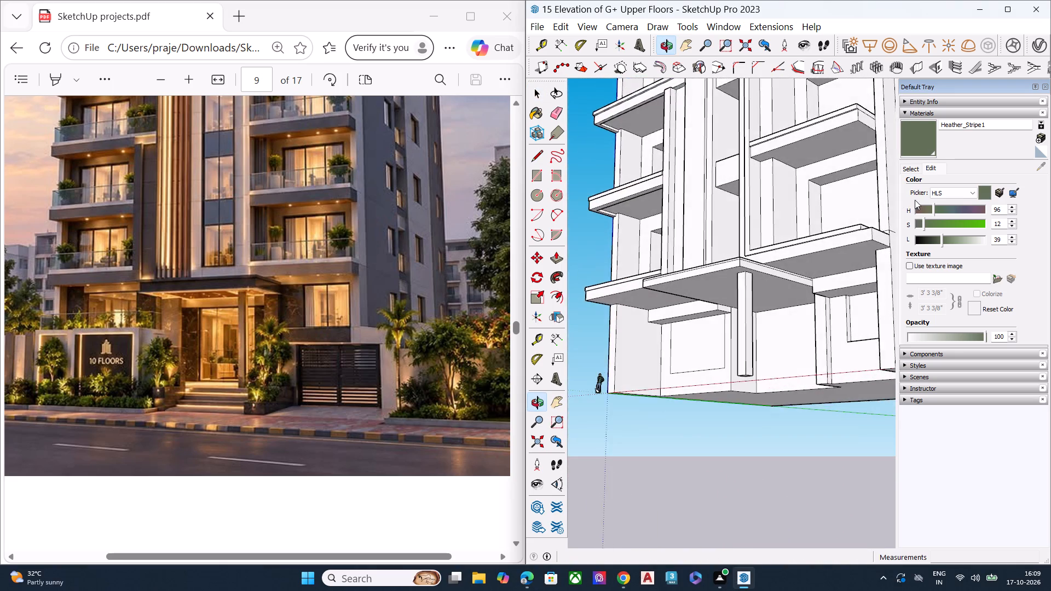
middle_click_drag(915, 200, 915, 199)
scroll(880, 302, "up", 8)
left_click(769, 327)
key("p")
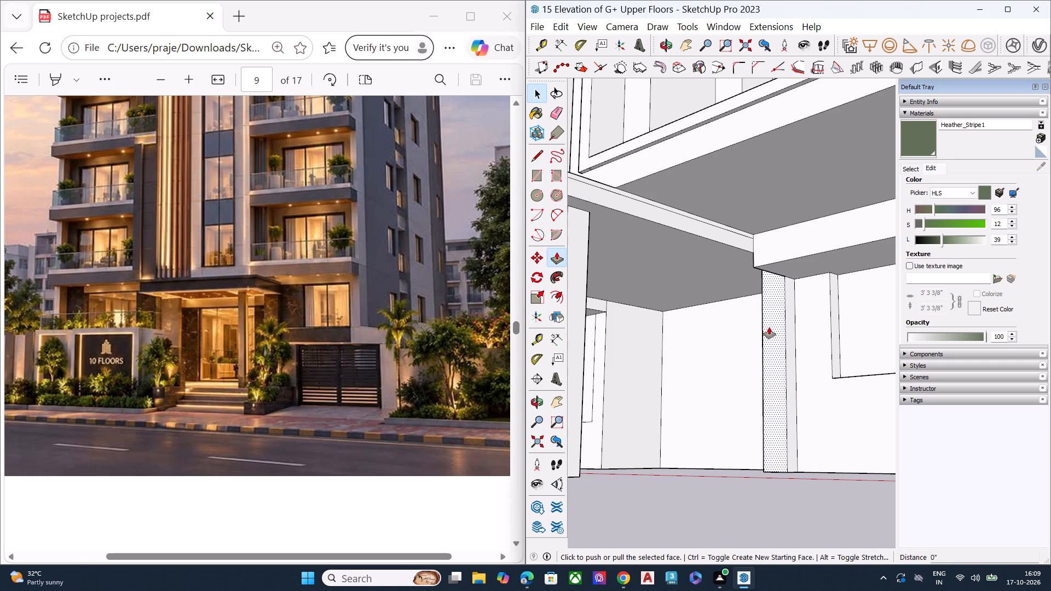
left_click(769, 327)
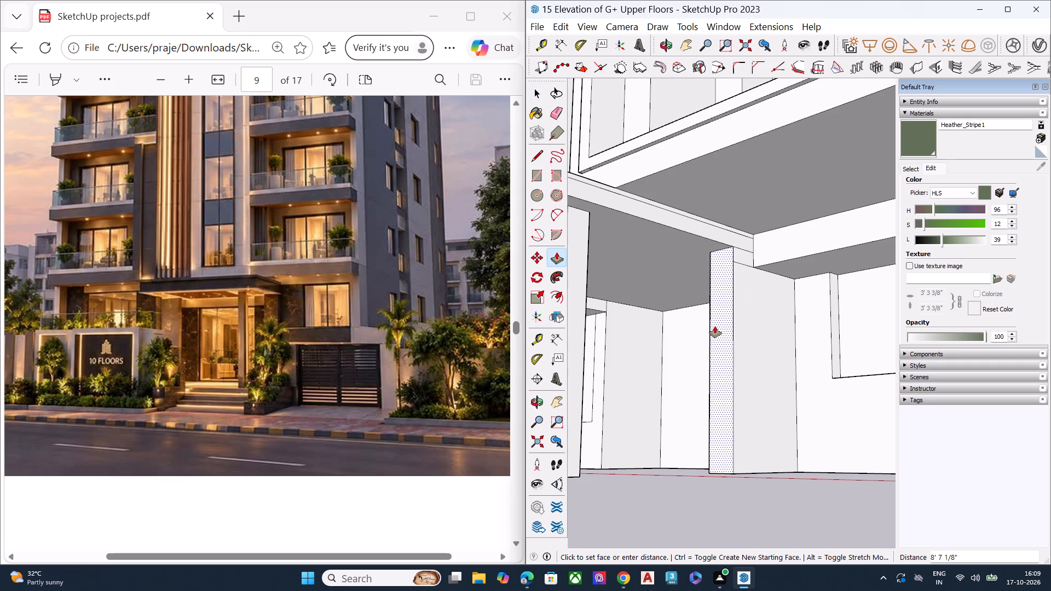
left_click(731, 245)
key("space")
Delete the leftover horizontal edge on the side of the extended column, just below the canopy fascia.
left_click(731, 260)
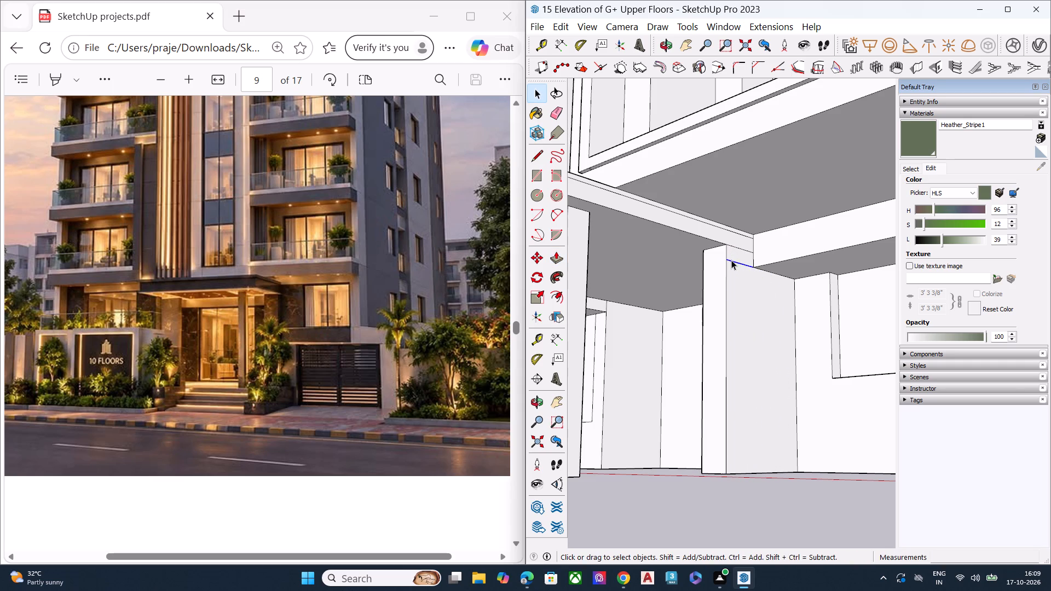
key("Delete")
Draw a vertical line up the canopy fascia from the extended column's corner and erase the fascia line between it and the balcony beam.
scroll(720, 224, "up", 10)
key("l")
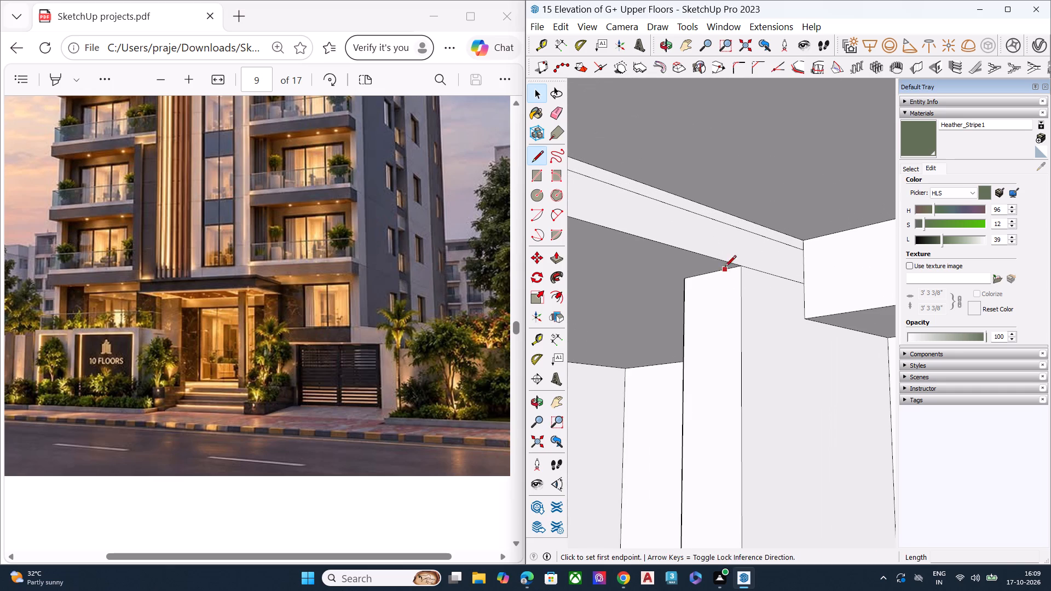
left_click(740, 270)
left_click(738, 220)
key("space")
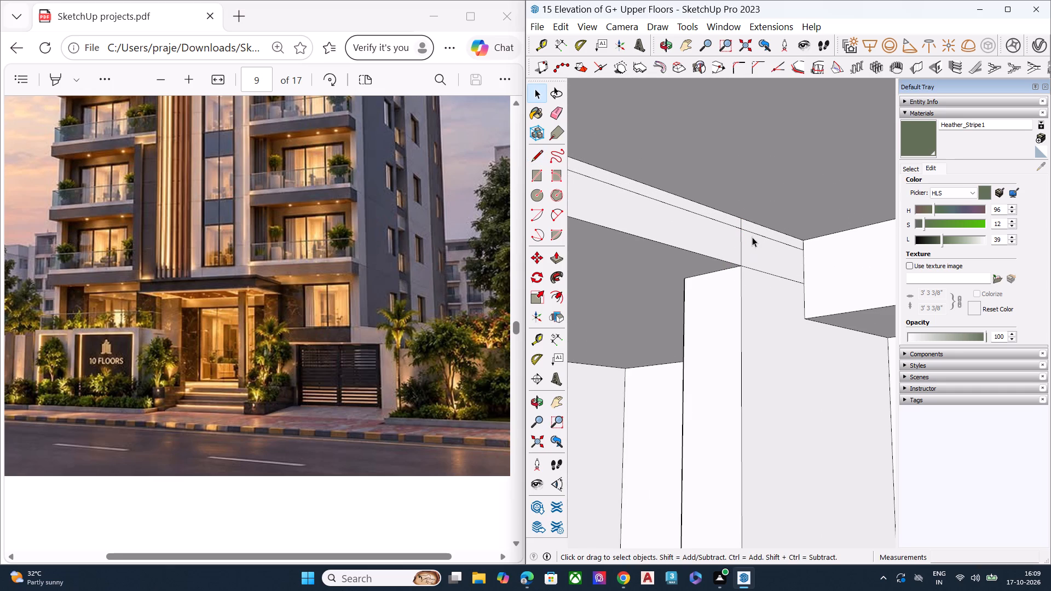
key("e")
left_click(763, 233)
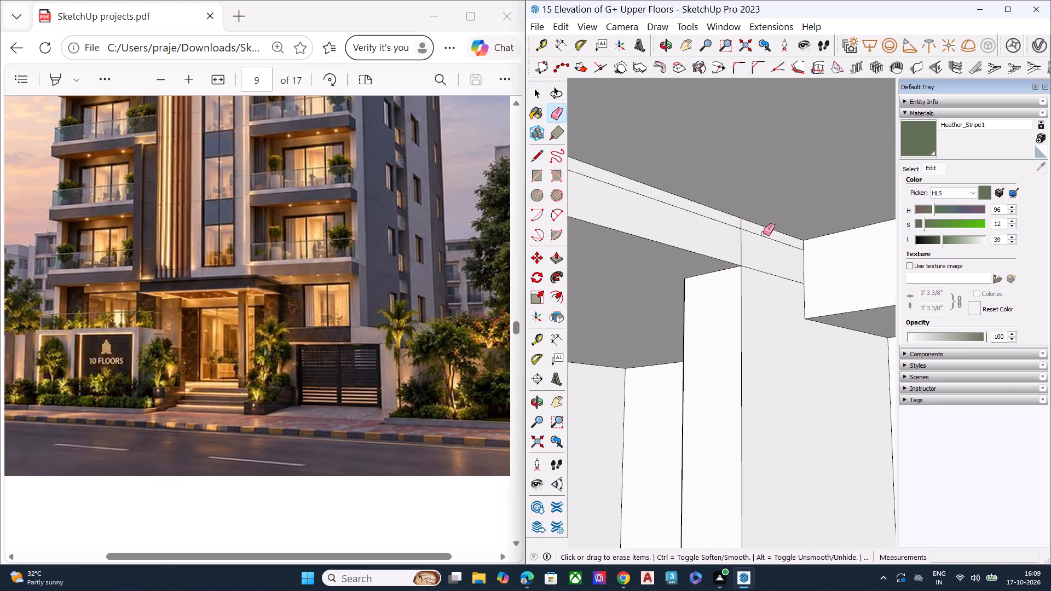
left_click(763, 236)
key("space")
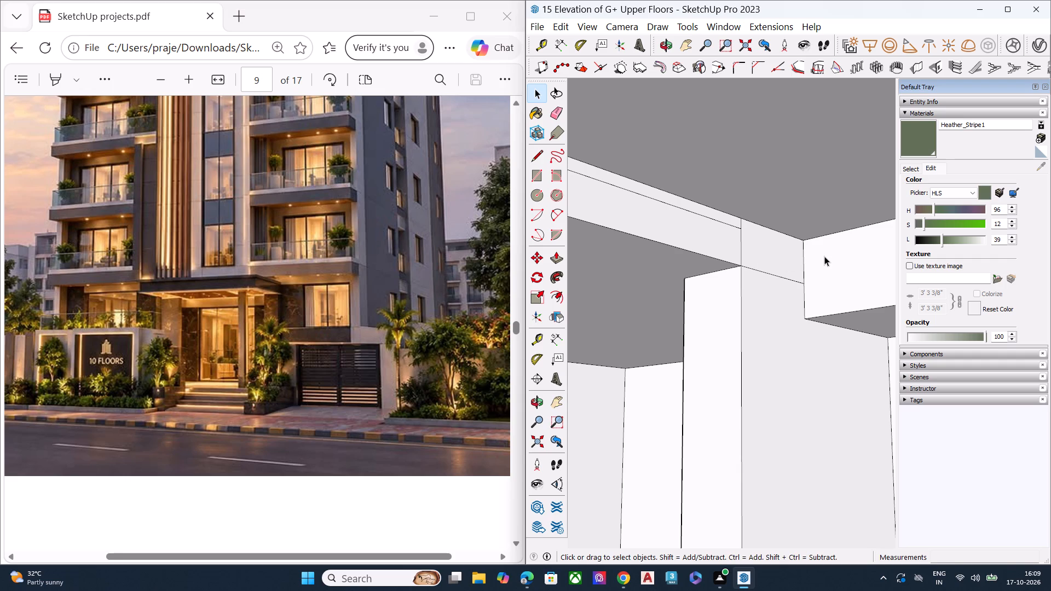
Examine the ground floor and the whole tower from the front corner and from a low viewpoint.
scroll(786, 248, "down", 8)
key("space")
scroll(698, 250, "up", 3)
scroll(695, 264, "down", 2)
scroll(695, 309, "down", 11)
key("space")
scroll(701, 310, "down", 3)
left_click(666, 448)
middle_click_drag(684, 297, 689, 392)
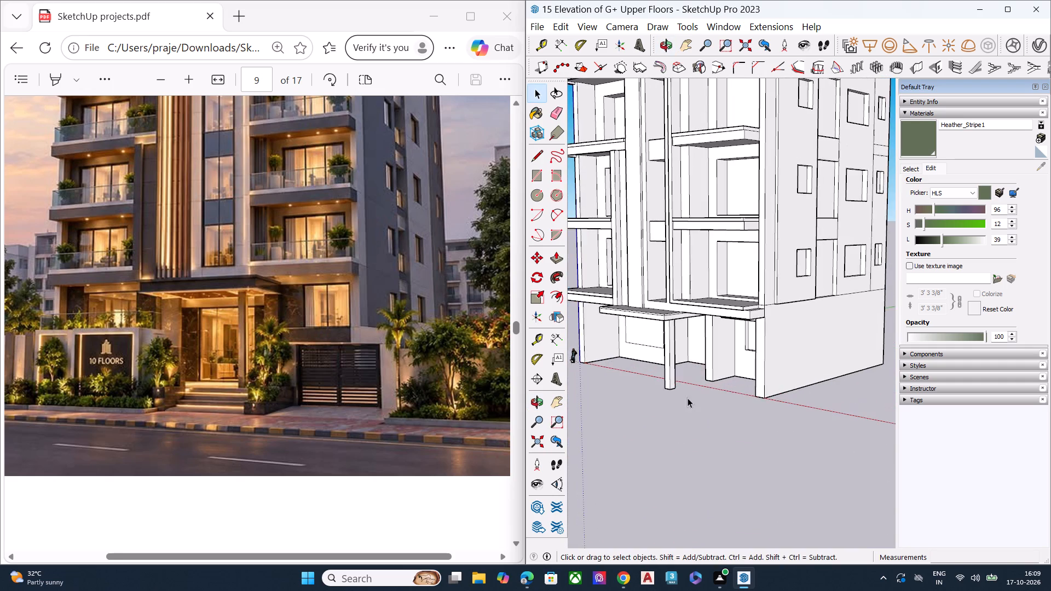
scroll(649, 364, "down", 6)
scroll(721, 361, "down", 7)
scroll(669, 187, "up", 2)
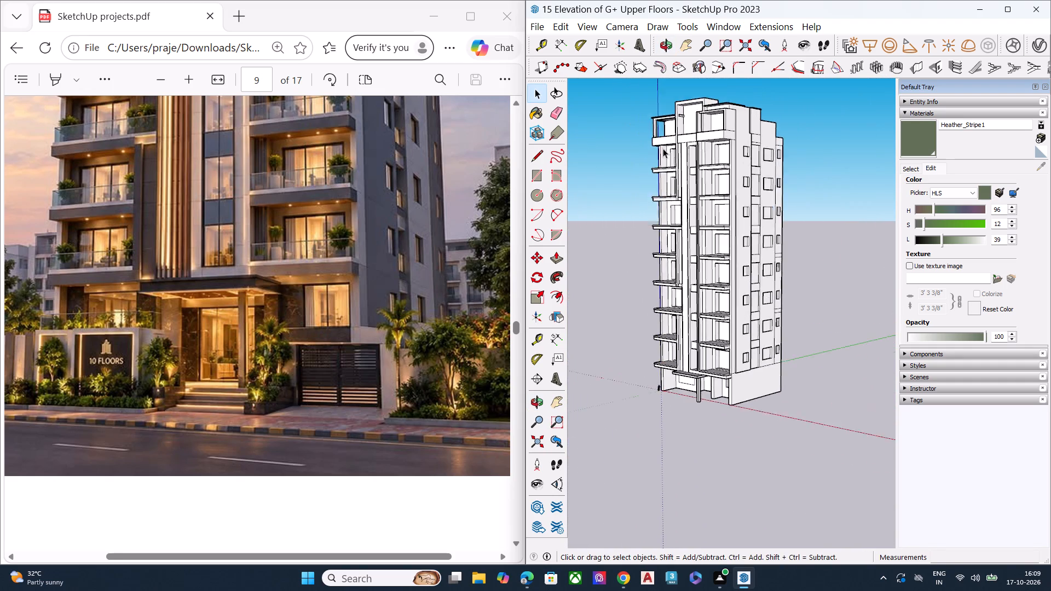
scroll(663, 148, "up", 8)
scroll(661, 152, "down", 7)
middle_click_drag(711, 194, 769, 113)
scroll(764, 165, "up", 4)
key("space")
left_click(800, 175)
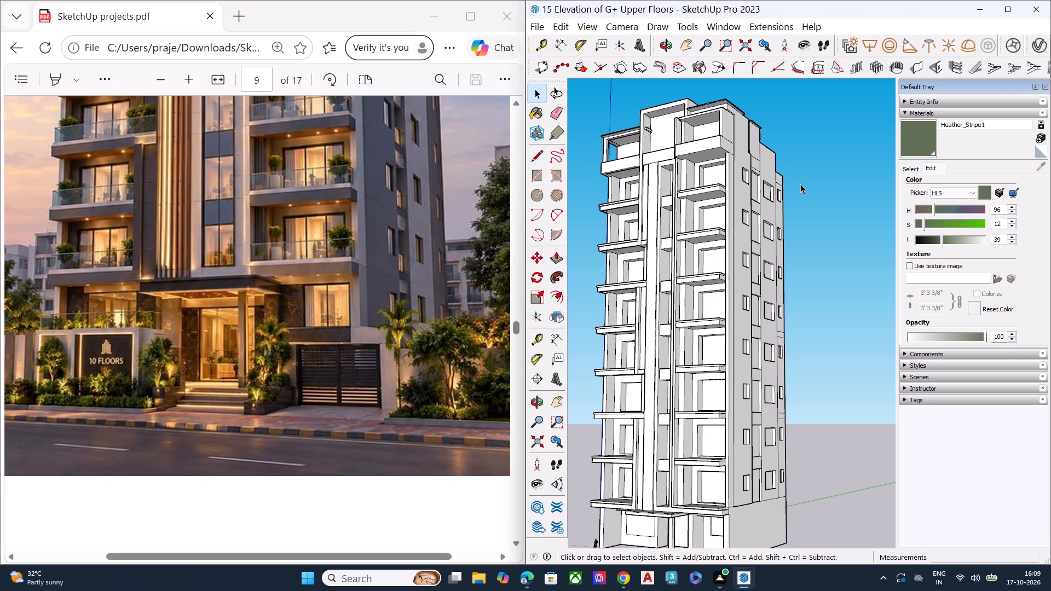
scroll(818, 157, "down", 8)
key("space")
double_click(747, 424)
key("space")
left_click(741, 415)
key("space")
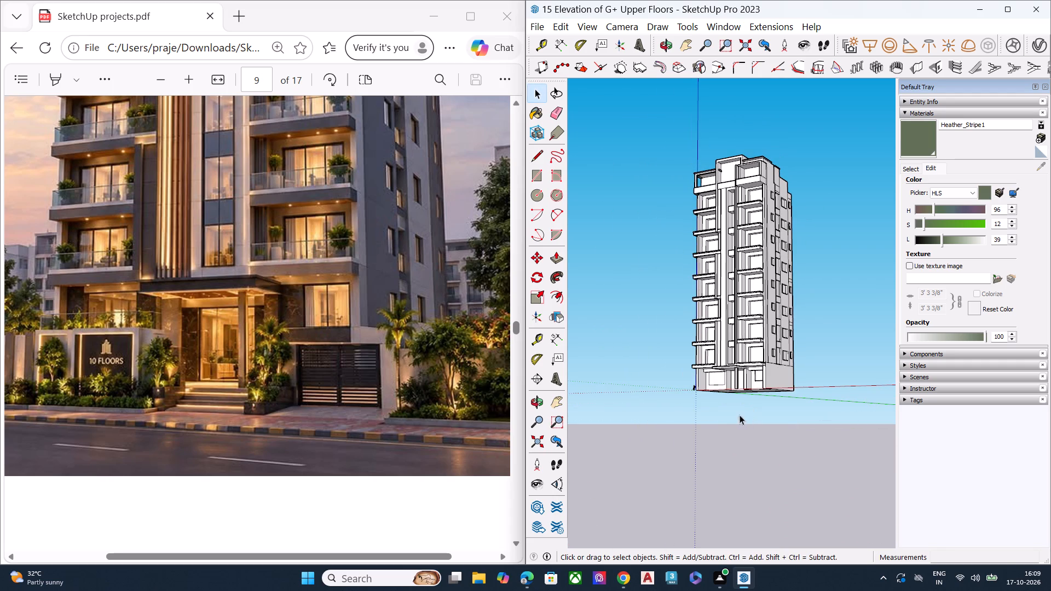
double_click(847, 292)
key("space")
left_click(828, 257)
key("space")
Examine the tower's front facade, including the rooftop frames, balconies and vertical fins.
middle_click_drag(779, 279, 796, 357)
scroll(716, 198, "up", 2)
scroll(715, 192, "down", 1)
scroll(715, 192, "up", 7)
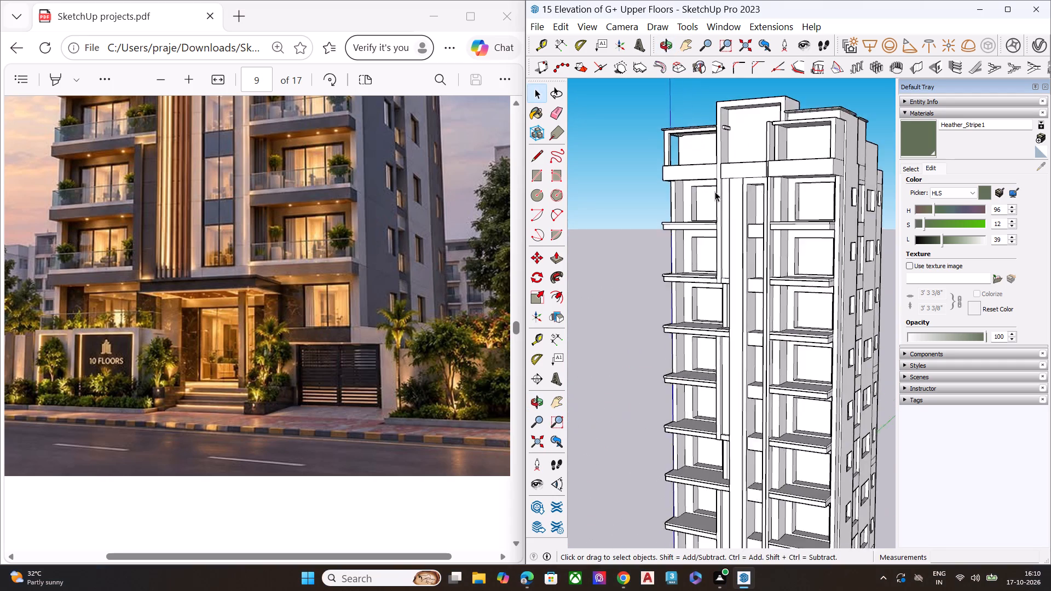
scroll(715, 192, "down", 8)
middle_click_drag(715, 227, 821, 221)
scroll(821, 217, "down", 1)
scroll(744, 270, "up", 9)
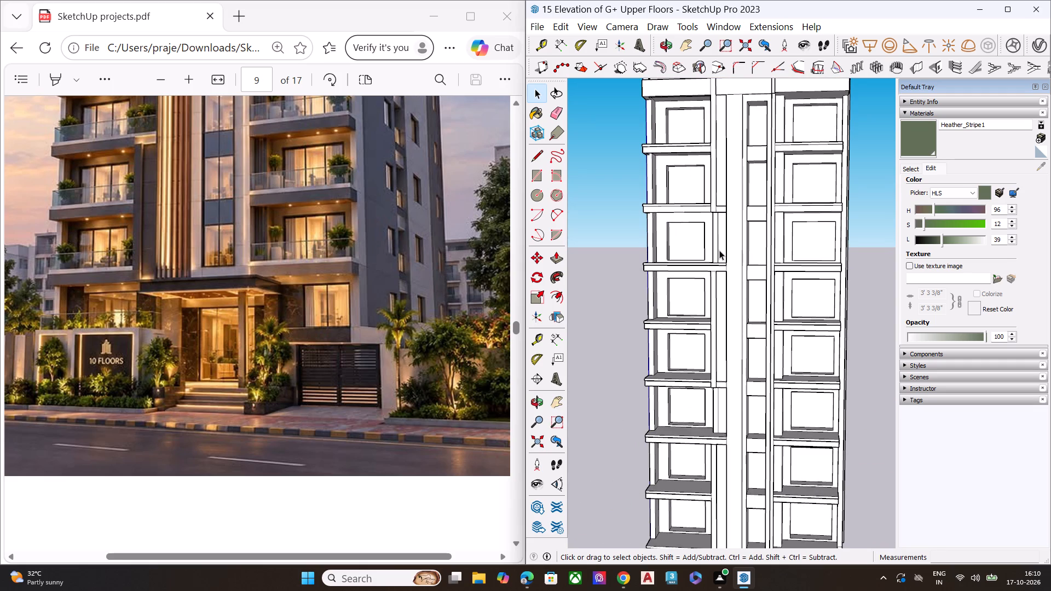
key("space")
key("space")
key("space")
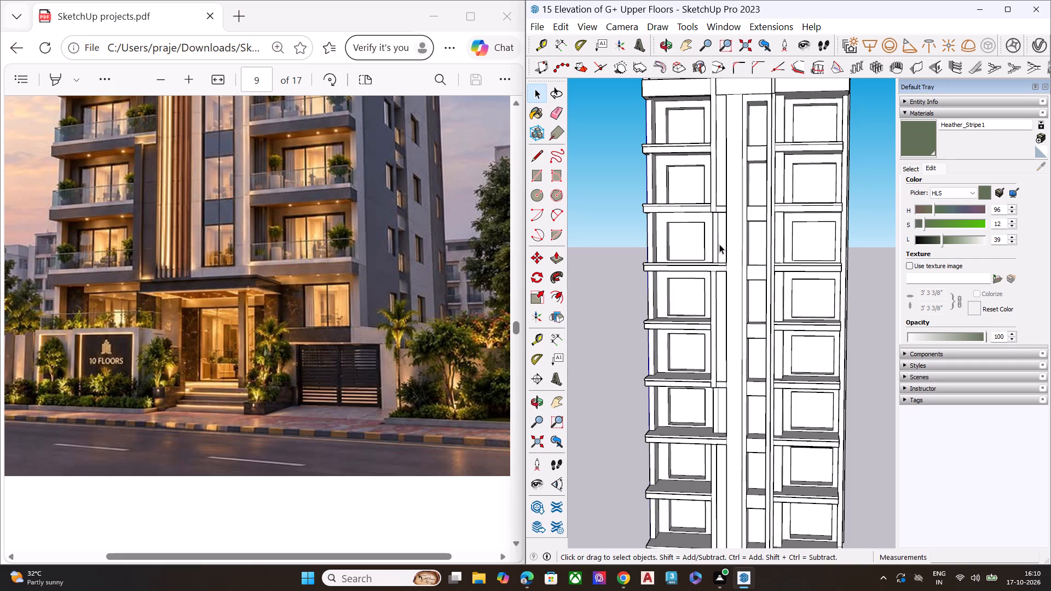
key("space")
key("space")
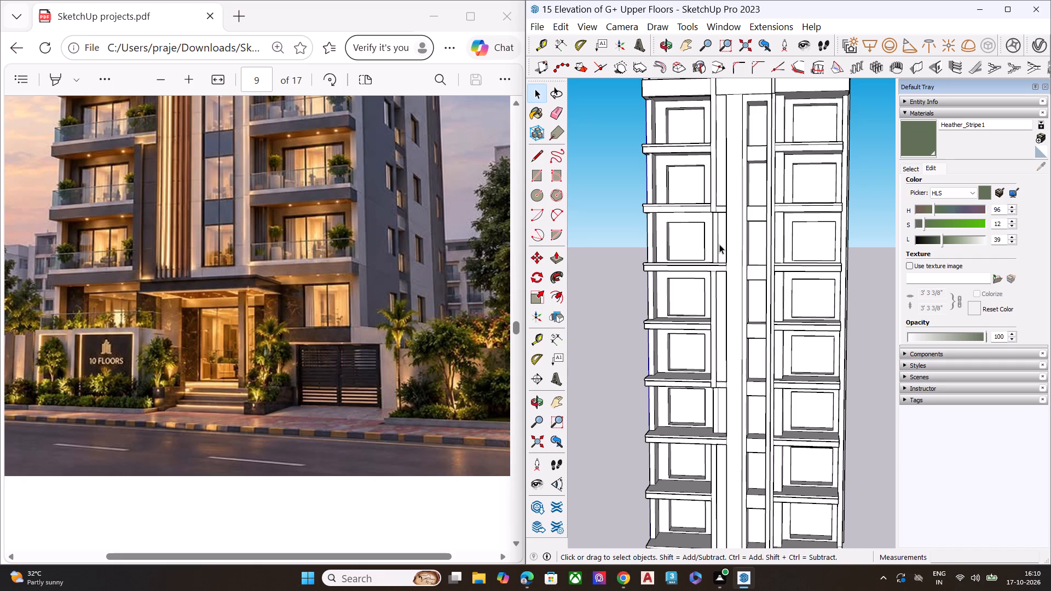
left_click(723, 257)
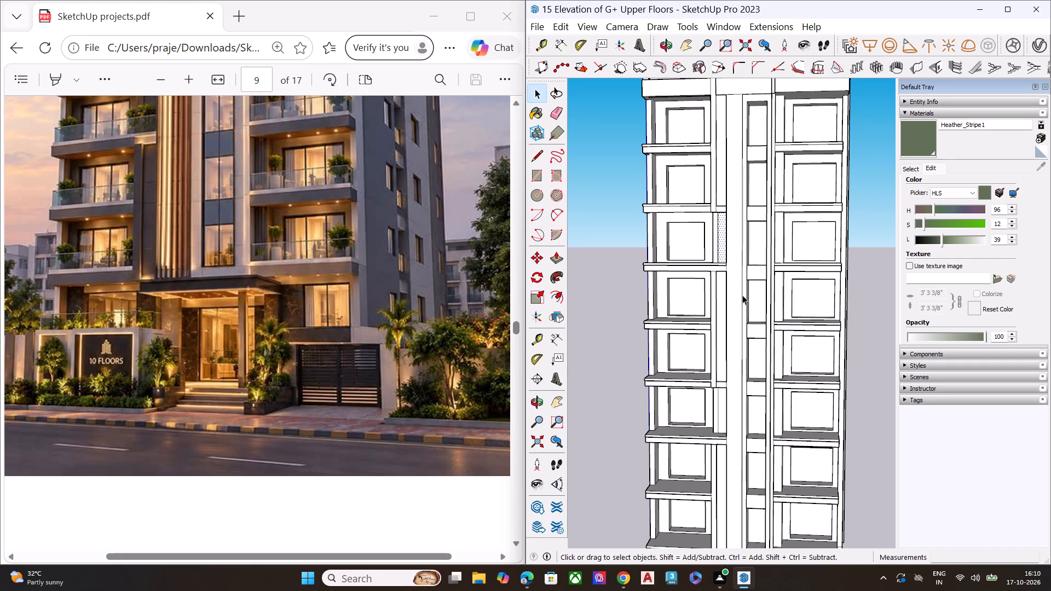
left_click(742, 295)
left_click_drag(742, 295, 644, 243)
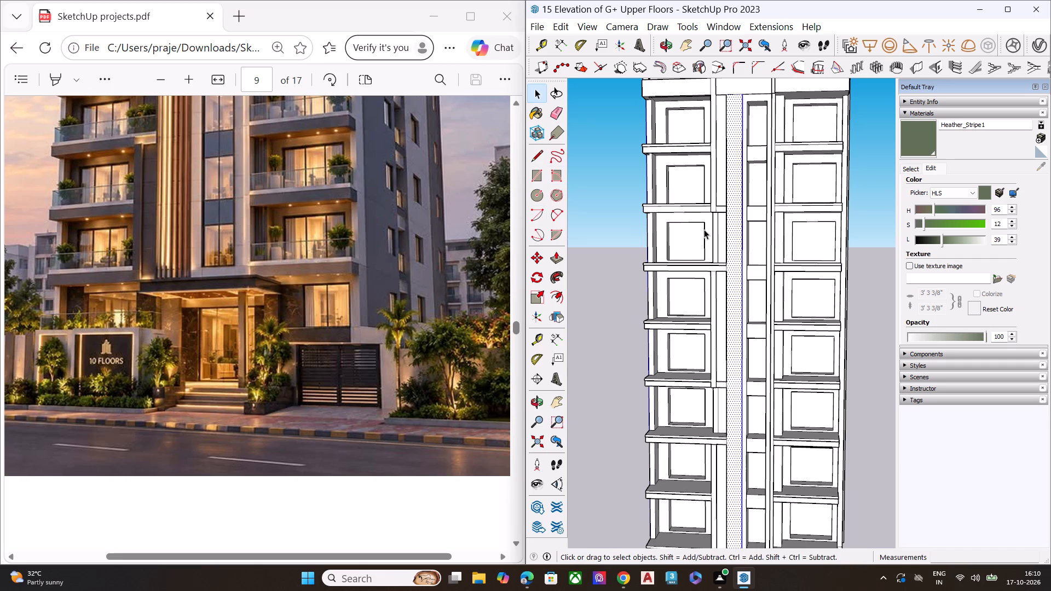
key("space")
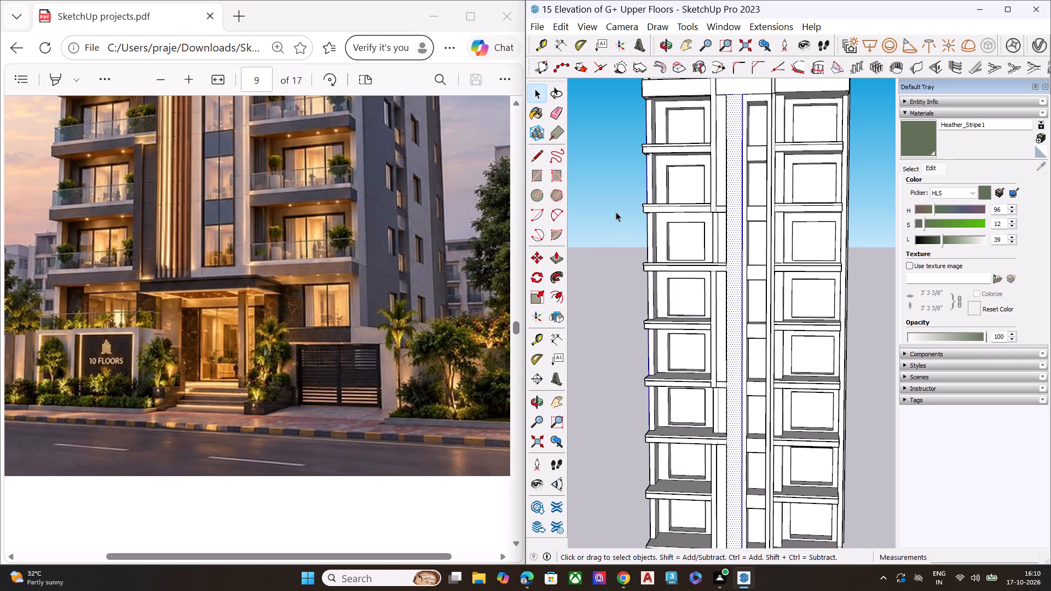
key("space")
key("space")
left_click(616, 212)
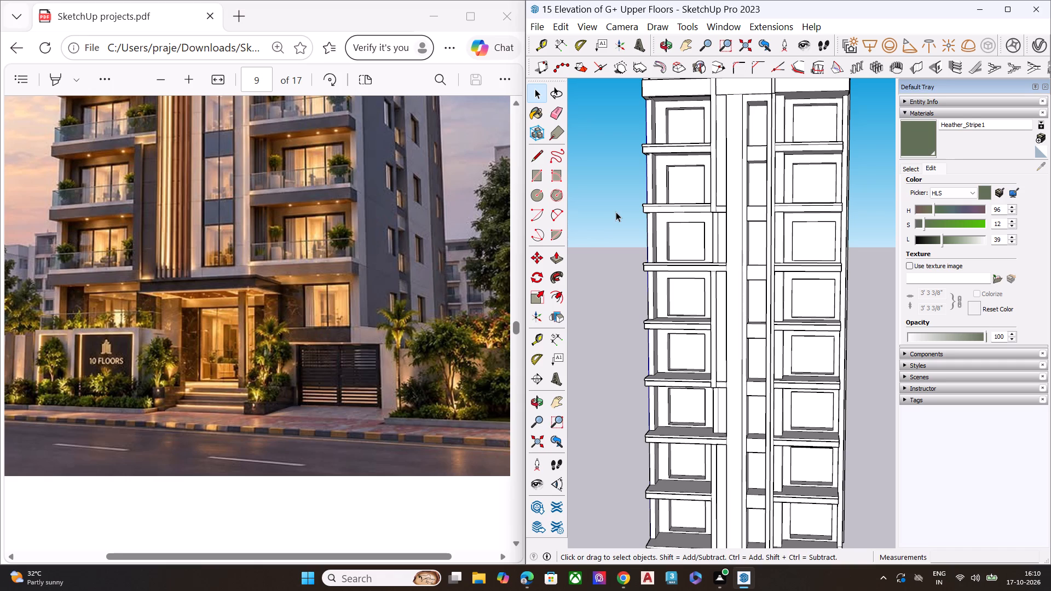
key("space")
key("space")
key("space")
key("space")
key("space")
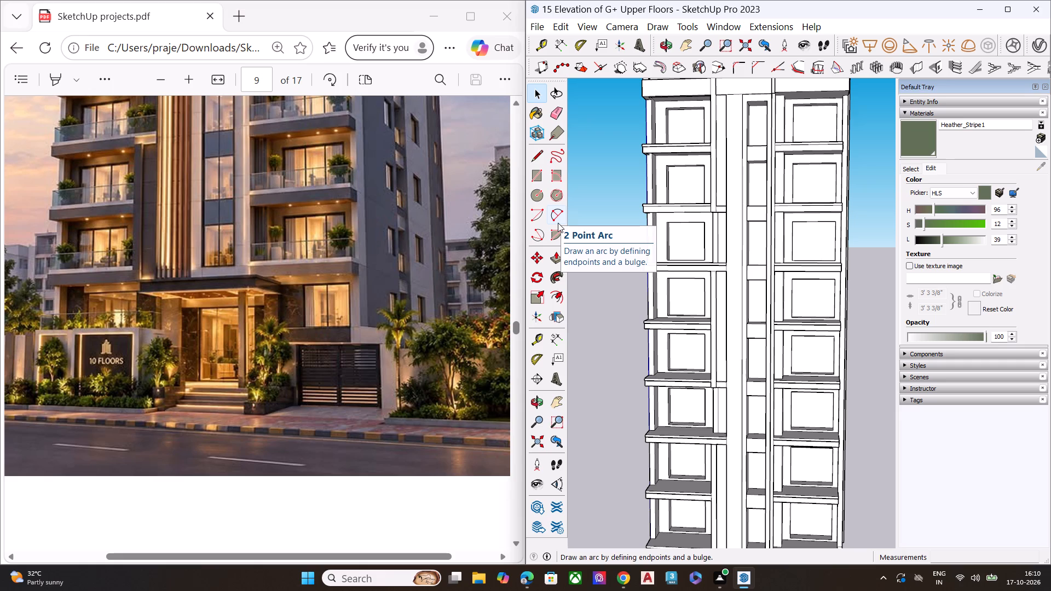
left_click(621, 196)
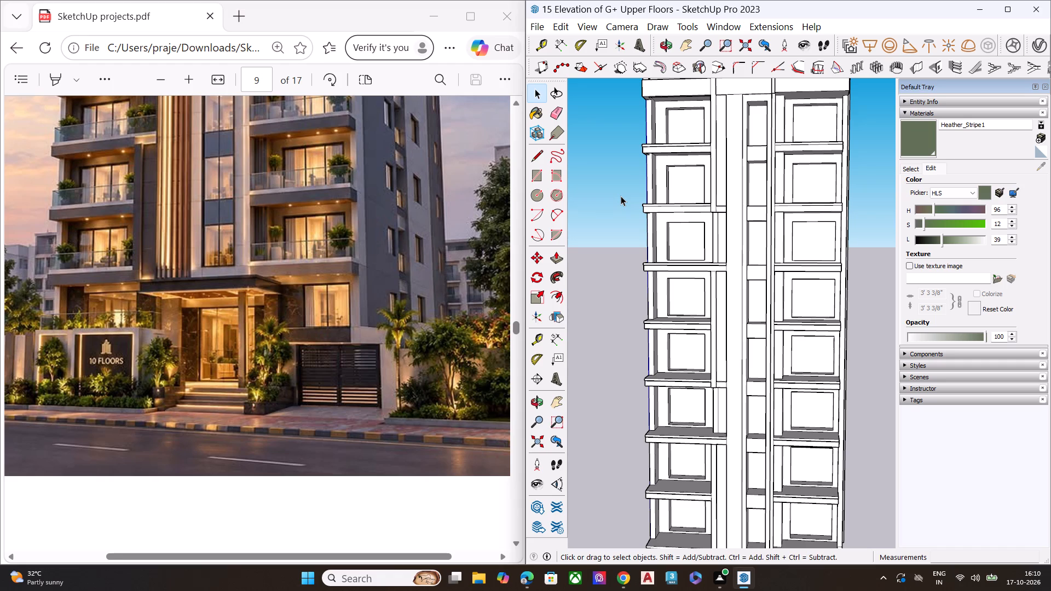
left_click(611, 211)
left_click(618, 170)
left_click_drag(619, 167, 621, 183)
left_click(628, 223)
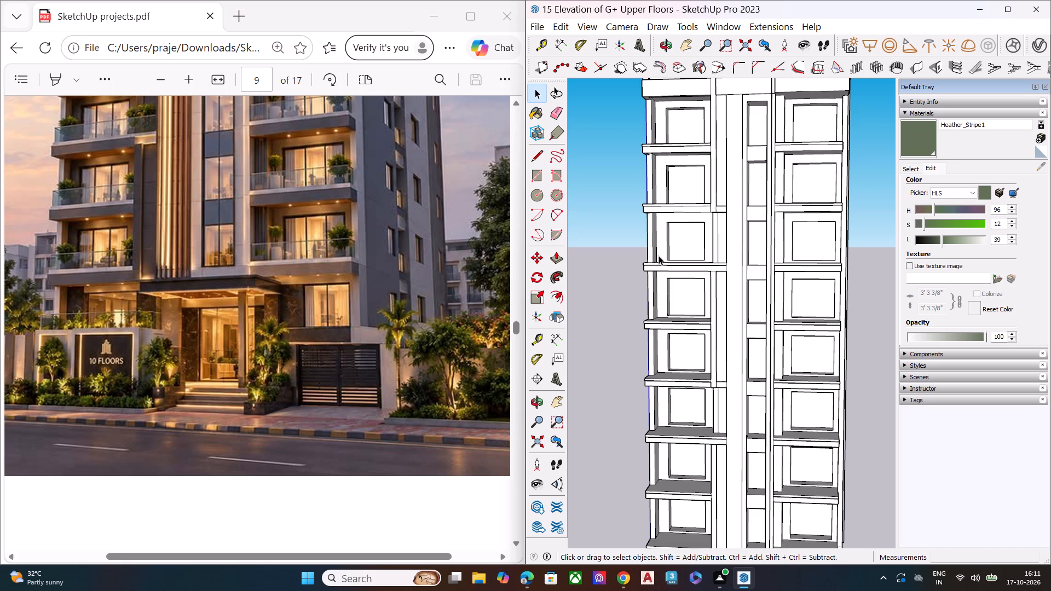
Compare the whole tower, seen from its front corner, with the reference rendering's balconies, side windows and ground-floor entrance.
scroll(665, 215, "down", 5)
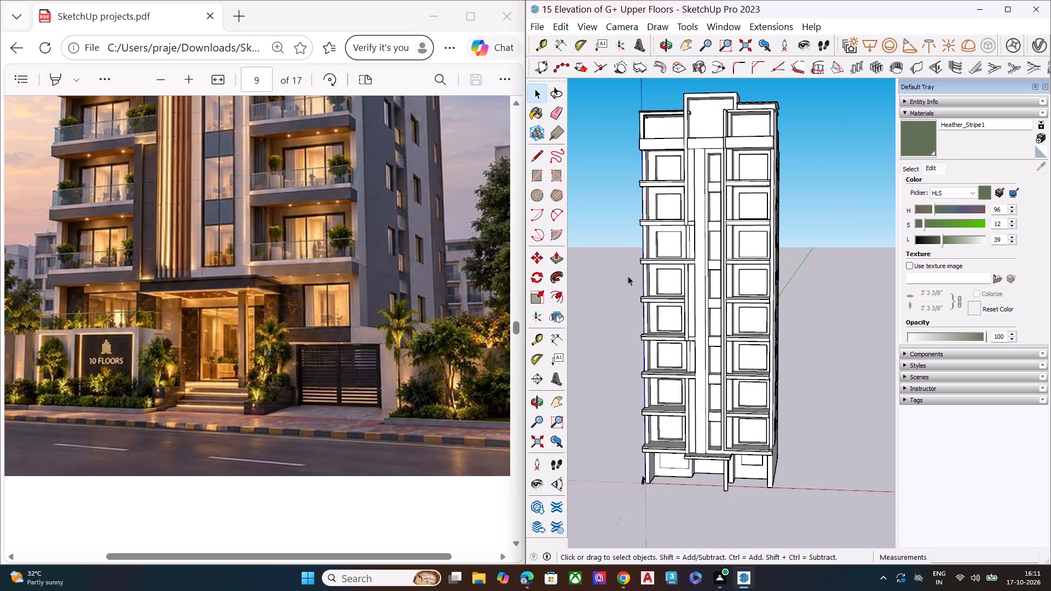
left_click(811, 228)
left_click(796, 262)
middle_click_drag(822, 279, 633, 231)
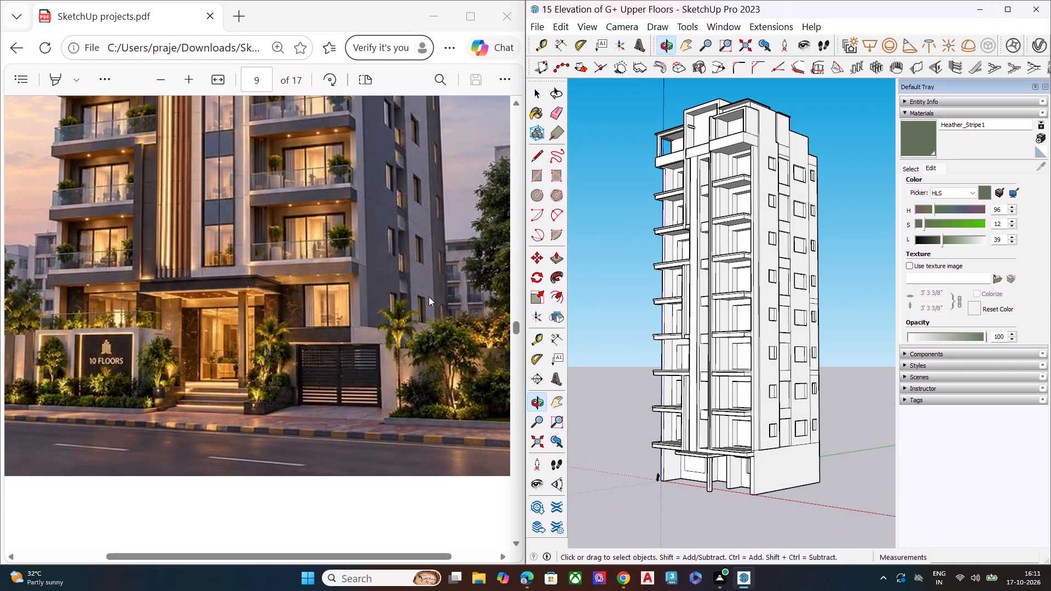
scroll(380, 301, "up", 10)
scroll(333, 309, "up", 3)
scroll(333, 309, "down", 3)
scroll(333, 309, "up", 1)
scroll(333, 309, "down", 11)
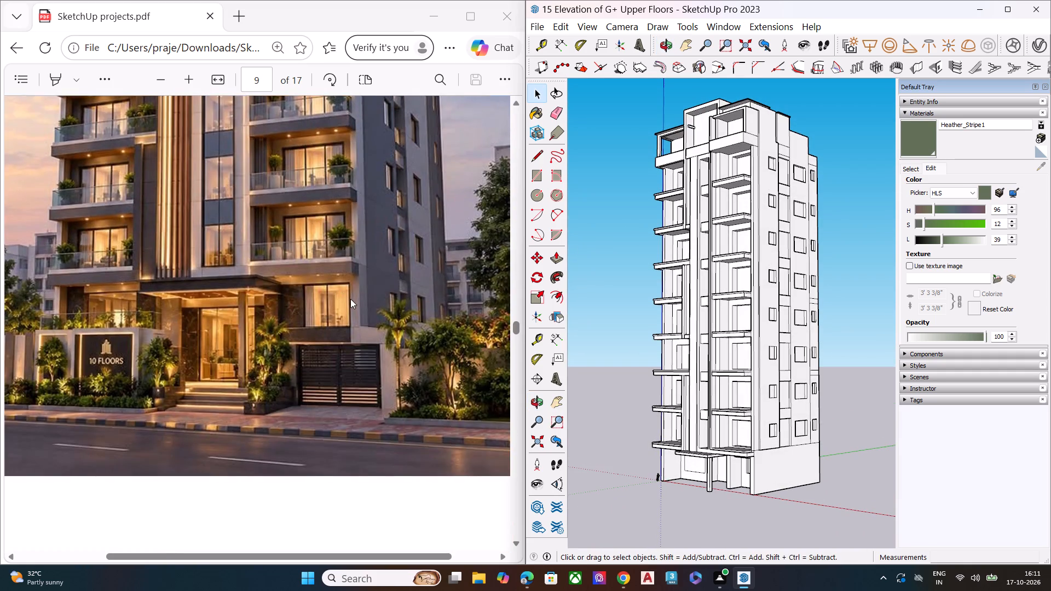
scroll(353, 295, "up", 4)
scroll(689, 360, "down", 3)
scroll(712, 358, "up", 1)
scroll(712, 358, "down", 2)
middle_click_drag(720, 352, 784, 239)
scroll(737, 373, "up", 7)
middle_click_drag(688, 373, 588, 474)
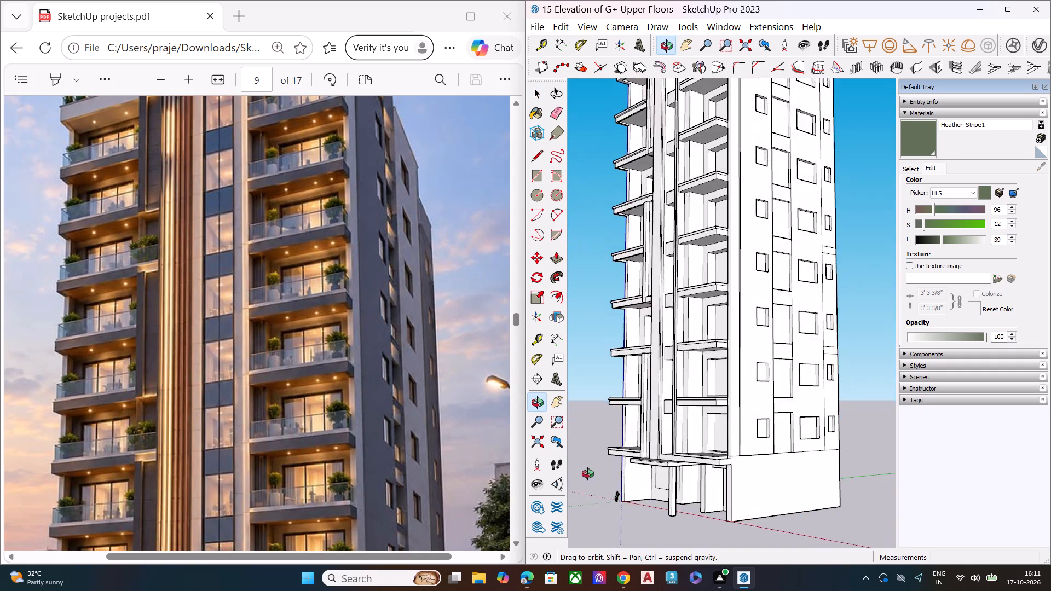
middle_click_drag(588, 474, 661, 486)
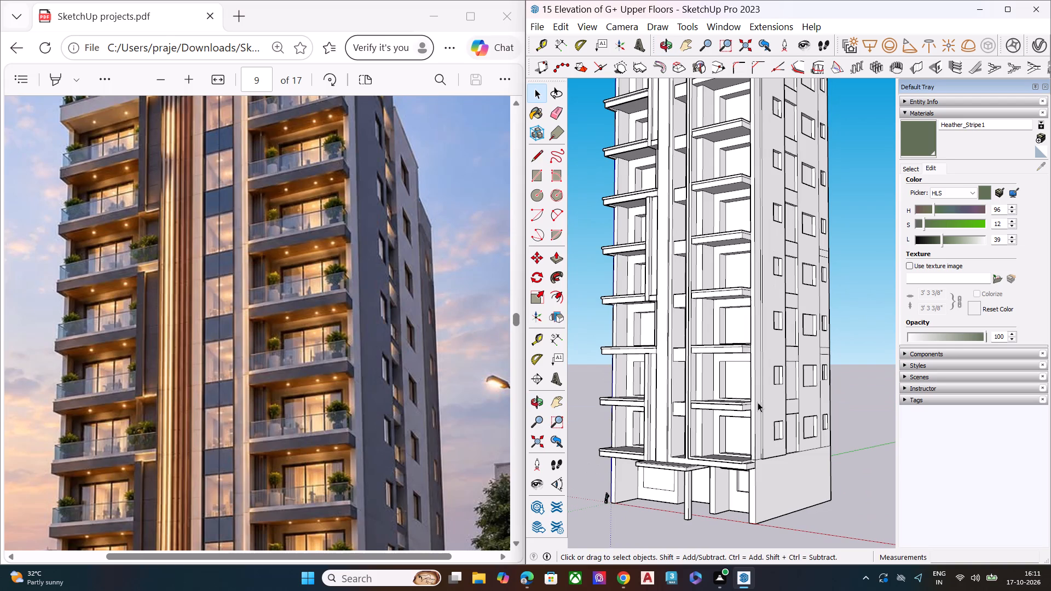
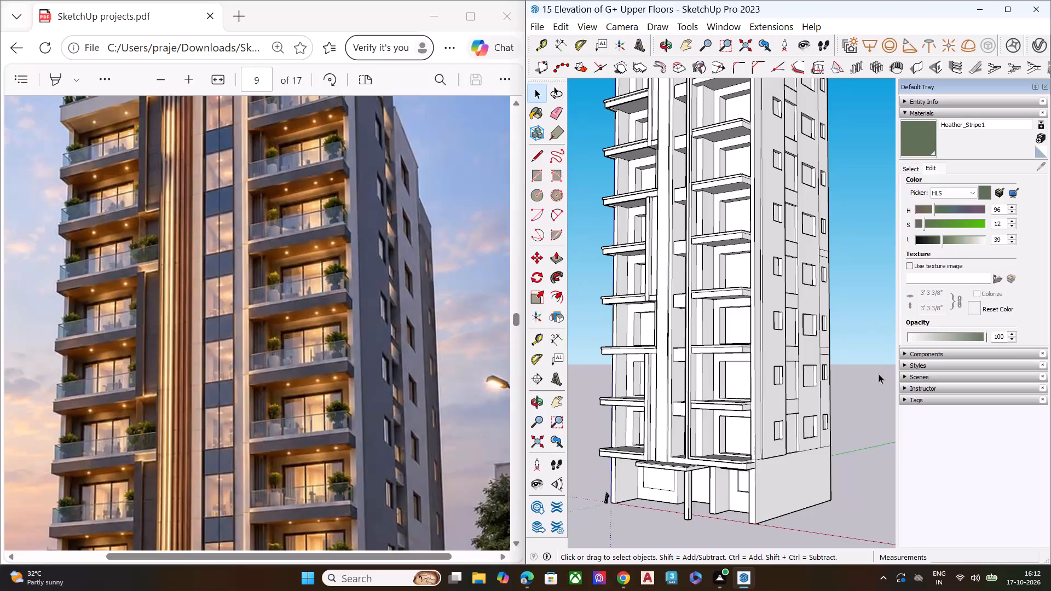
Compare the whole tower and its lower balconies with the reference rendering, down to the ground-floor entrance and gate.
left_click(879, 372)
left_click_drag(854, 367, 862, 344)
left_click(862, 344)
scroll(832, 380, "down", 6)
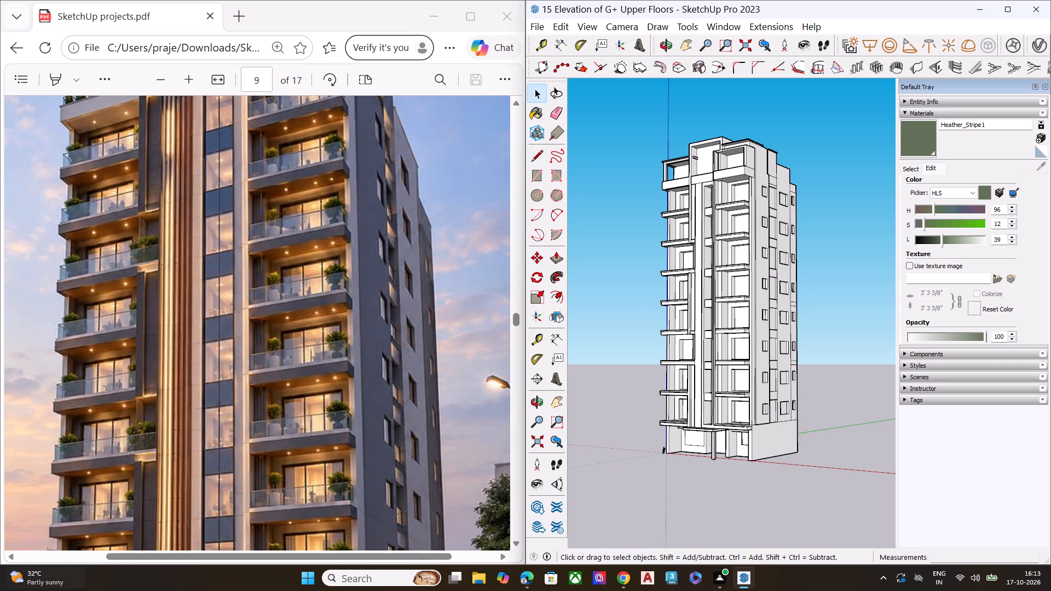
scroll(292, 578, "down", 2)
scroll(584, 369, "down", 7)
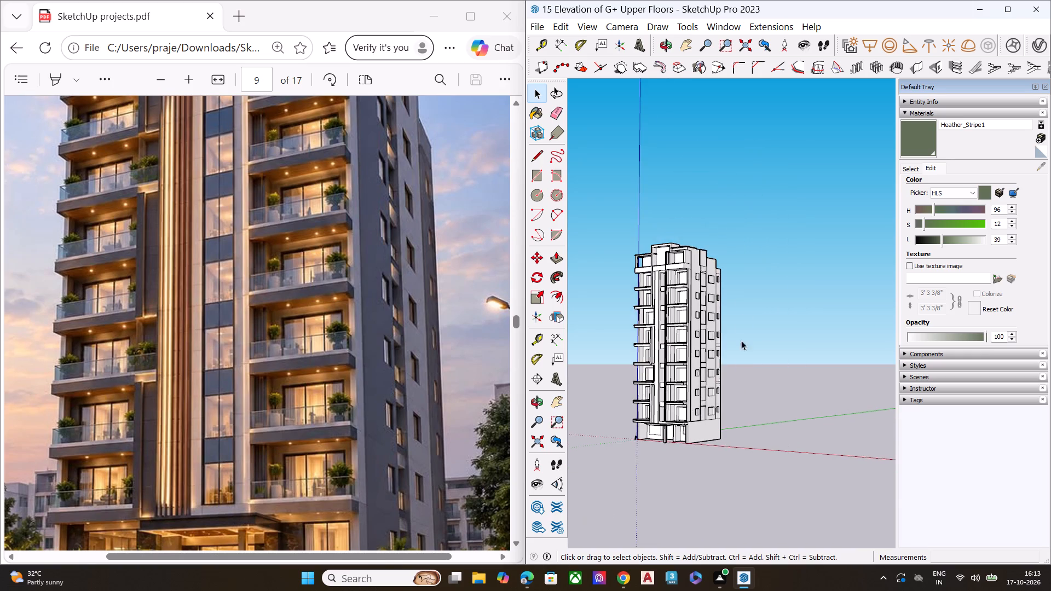
scroll(729, 291, "up", 7)
scroll(754, 320, "down", 3)
scroll(758, 348, "up", 1)
scroll(759, 350, "down", 2)
scroll(759, 356, "up", 2)
scroll(759, 358, "down", 1)
scroll(758, 361, "up", 1)
scroll(758, 361, "down", 2)
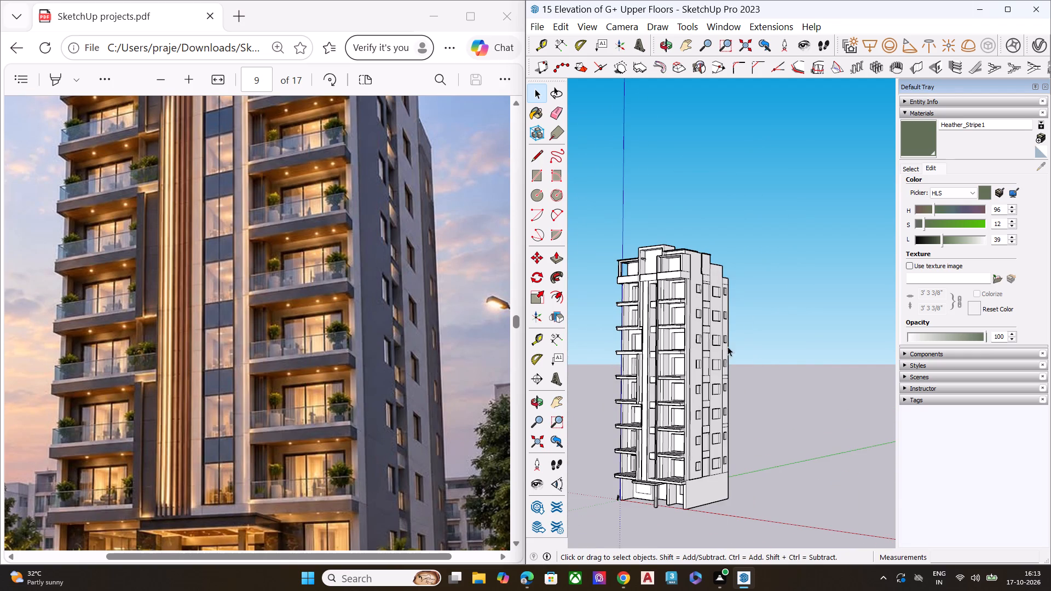
scroll(728, 345, "down", 5)
scroll(694, 419, "up", 1)
scroll(688, 419, "down", 2)
scroll(684, 419, "up", 10)
scroll(673, 434, "down", 2)
scroll(673, 434, "up", 2)
scroll(673, 434, "down", 1)
scroll(673, 434, "up", 3)
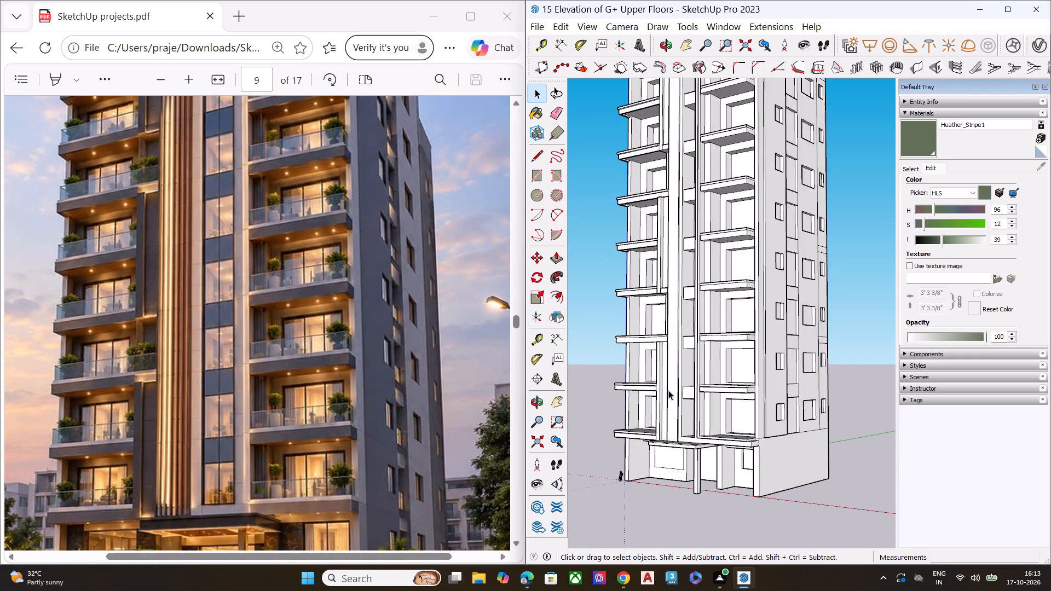
scroll(668, 374, "up", 6)
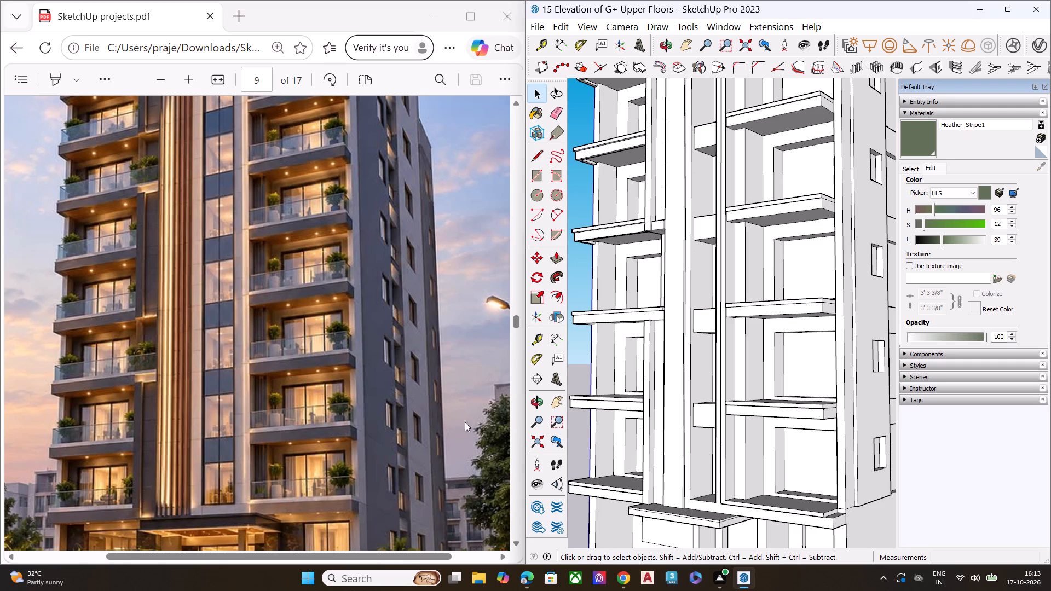
scroll(609, 398, "down", 6)
scroll(647, 444, "down", 5)
key("space")
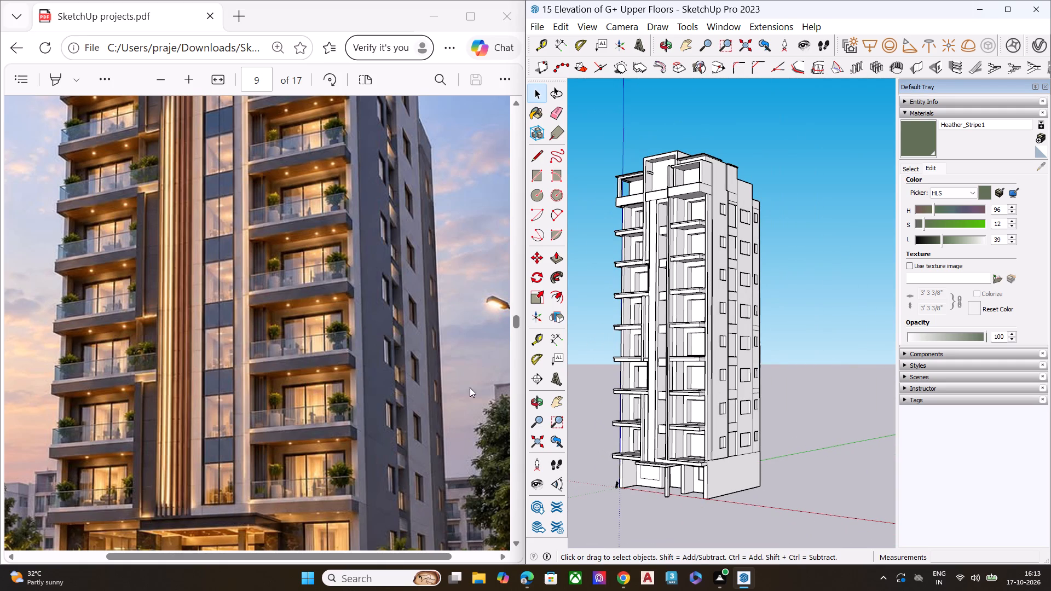
scroll(391, 387, "down", 3)
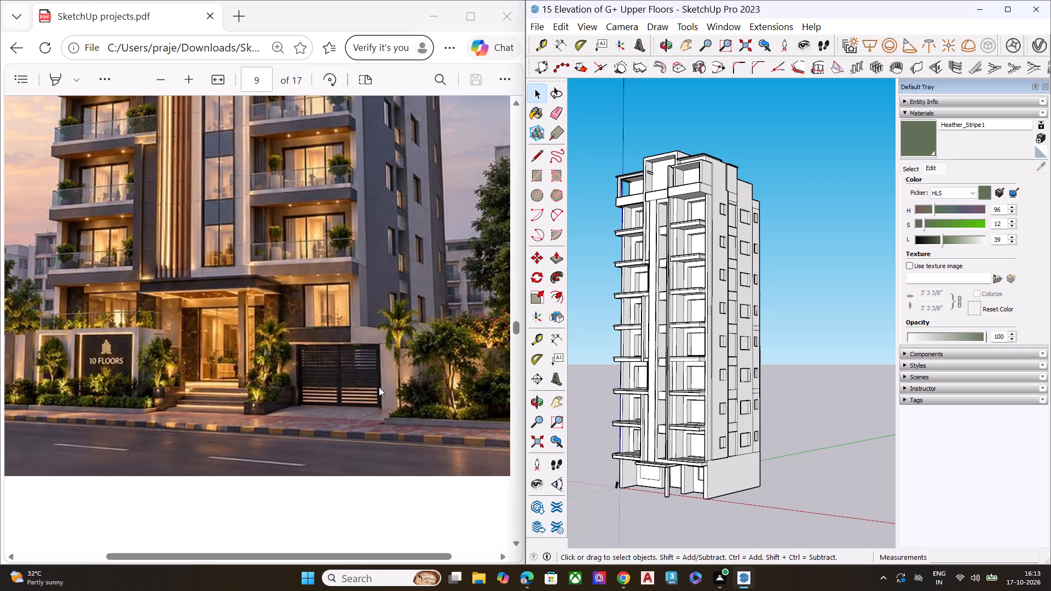
Open the diffuse colour of the Heather_Stripe1 material for editing in the V-Ray Asset Editor.
left_click(1037, 49)
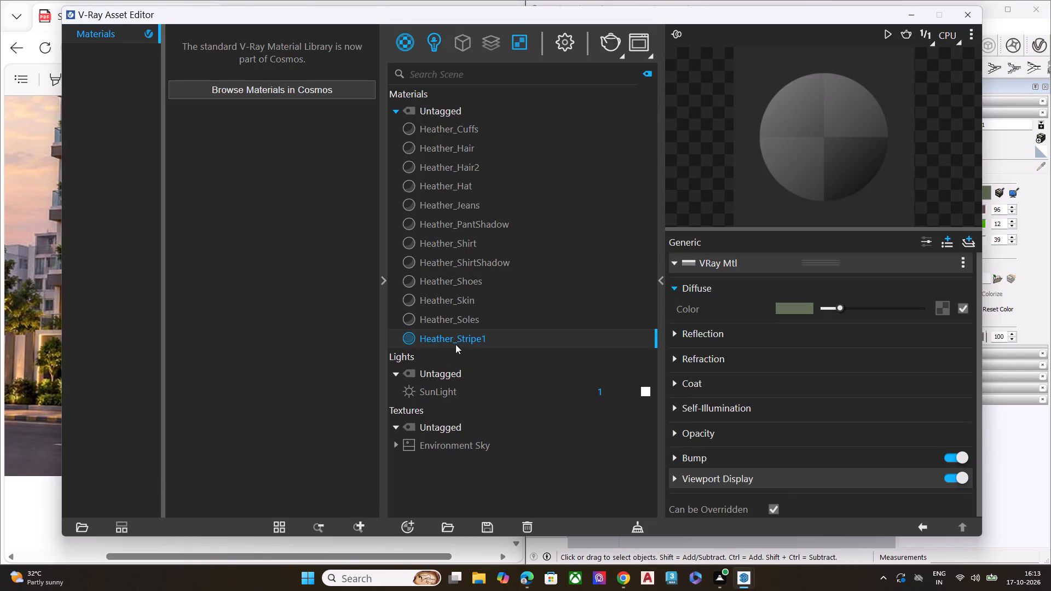
left_click(794, 308)
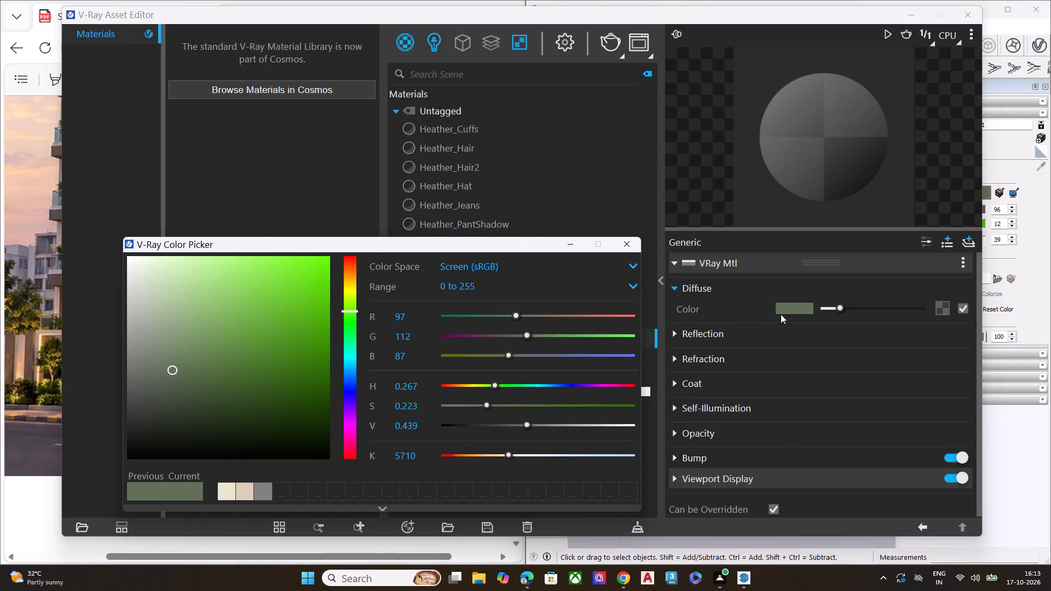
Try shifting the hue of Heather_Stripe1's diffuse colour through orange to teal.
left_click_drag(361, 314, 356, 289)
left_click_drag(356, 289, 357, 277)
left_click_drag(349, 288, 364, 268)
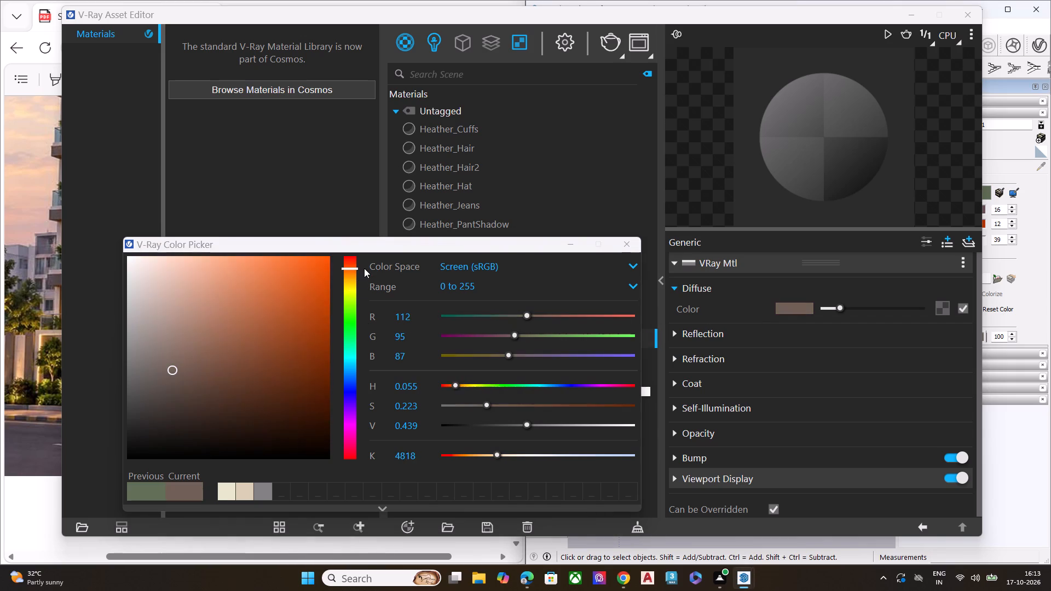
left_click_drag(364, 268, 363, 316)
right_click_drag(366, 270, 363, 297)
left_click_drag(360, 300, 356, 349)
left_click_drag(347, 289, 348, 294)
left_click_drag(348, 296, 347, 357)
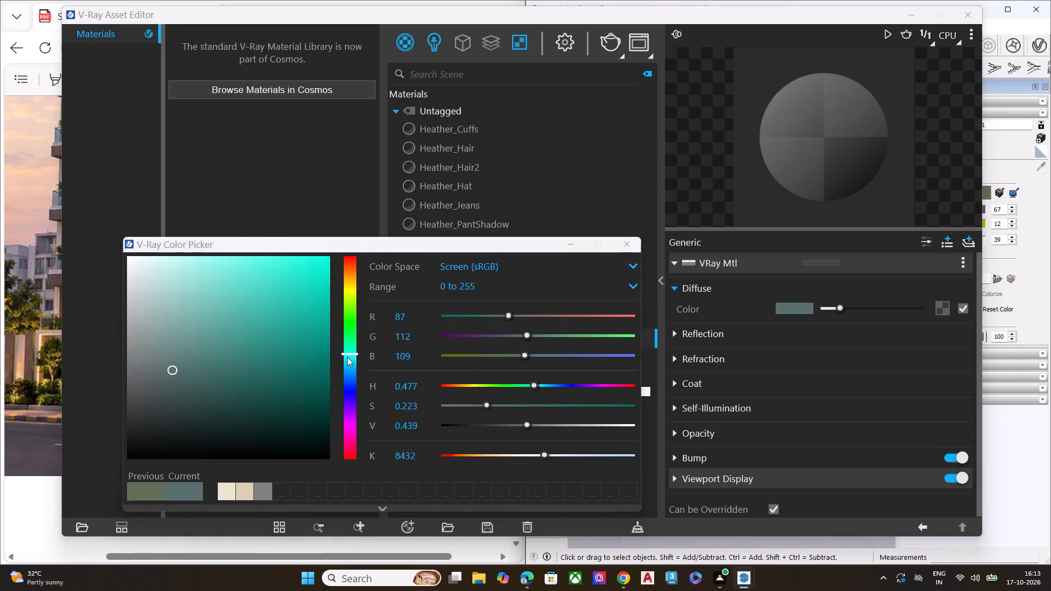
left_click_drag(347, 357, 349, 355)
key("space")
Set the Heather_Stripe1 diffuse colour to dark grey with RGB values 55, 57, 58 and close the colour picker.
left_click(420, 318)
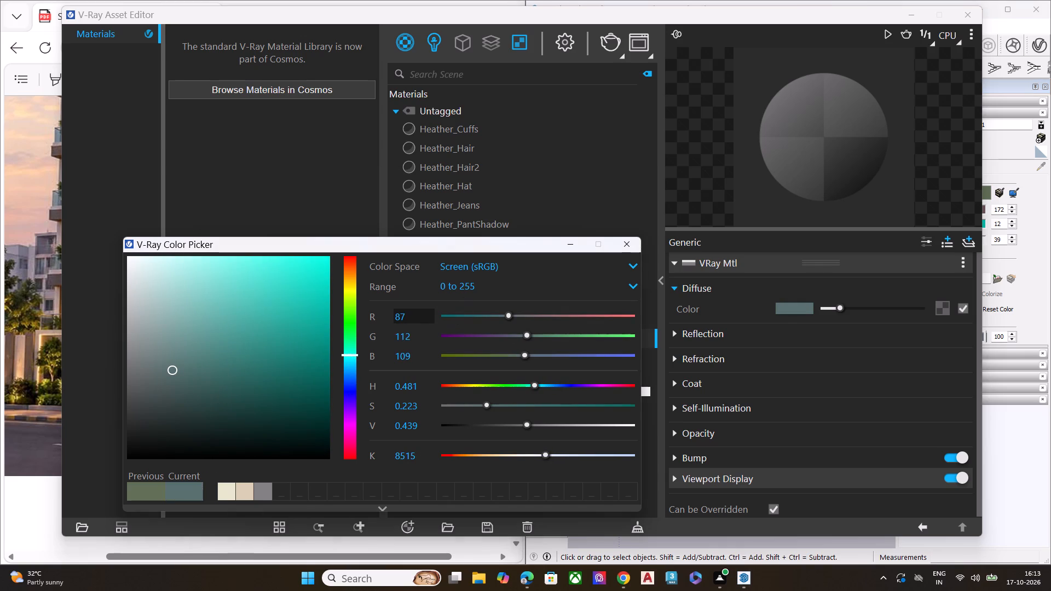
key("BackSpace")
key("BackSpace")
key("BackSpace")
key("BackSpace")
key("BackSpace")
key("BackSpace")
key("BackSpace")
key("BackSpace")
type("55")
key("Return")
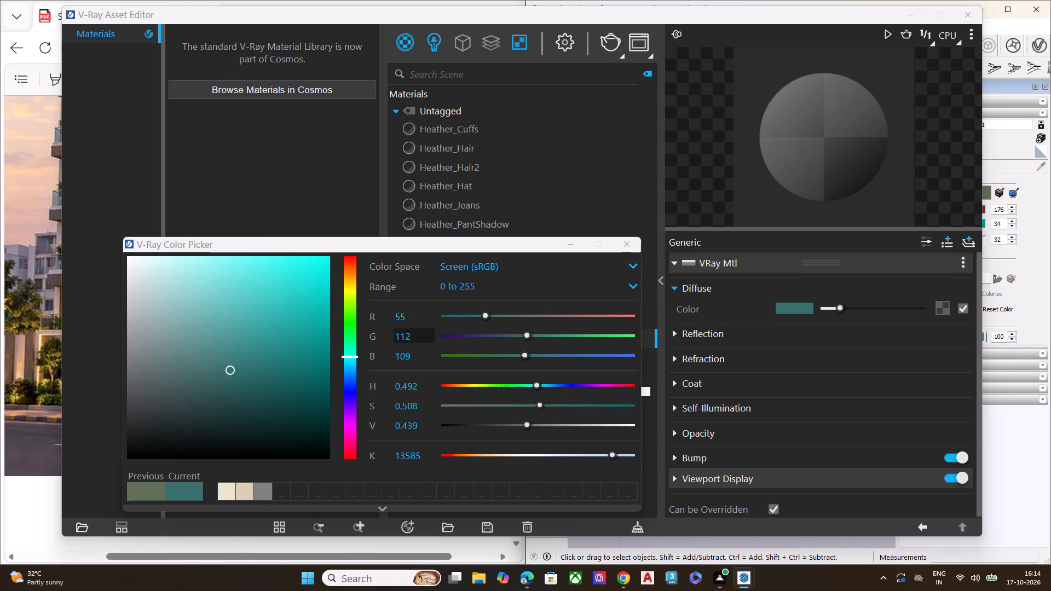
left_click(419, 341)
key("BackSpace")
key("BackSpace")
key("BackSpace")
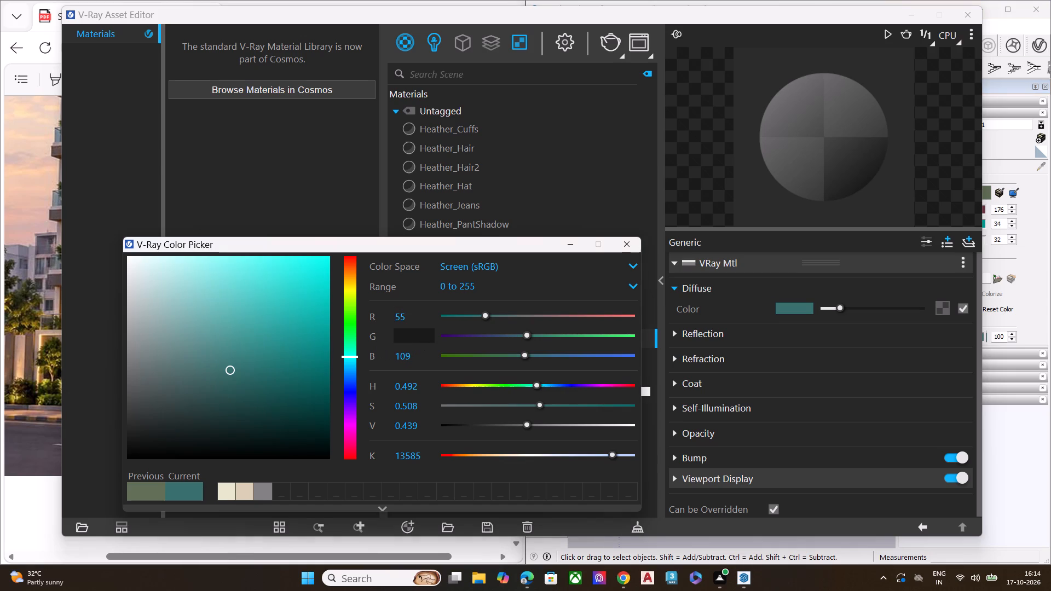
type("57")
key("Return")
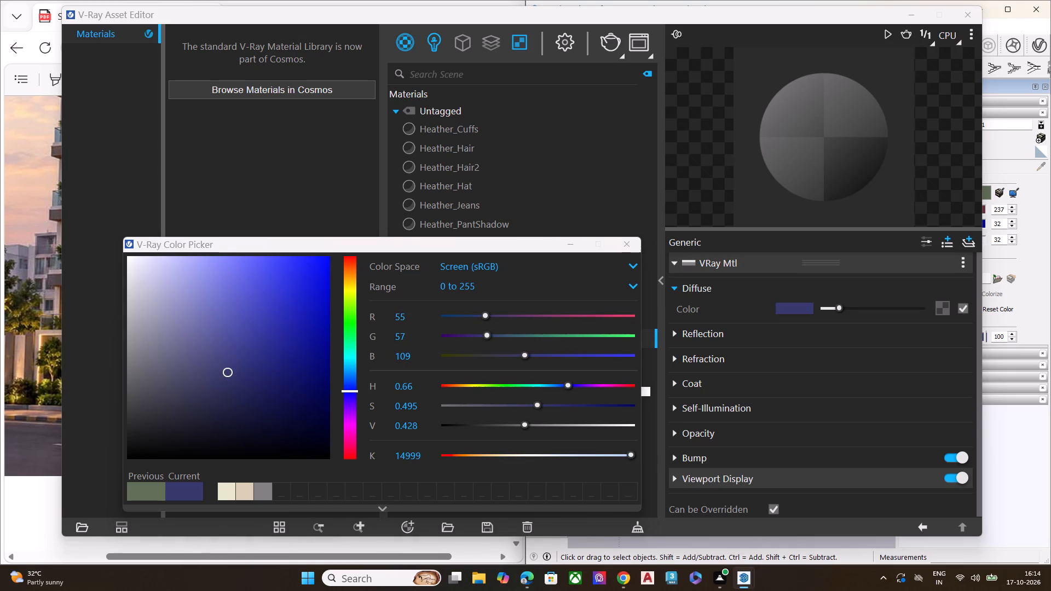
left_click(419, 357)
key("BackSpace")
key("BackSpace")
key("BackSpace")
key("BackSpace")
key("BackSpace")
key("BackSpace")
key("BackSpace")
key("BackSpace")
key("BackSpace")
key("BackSpace")
key("BackSpace")
key("BackSpace")
type("58")
key("Return")
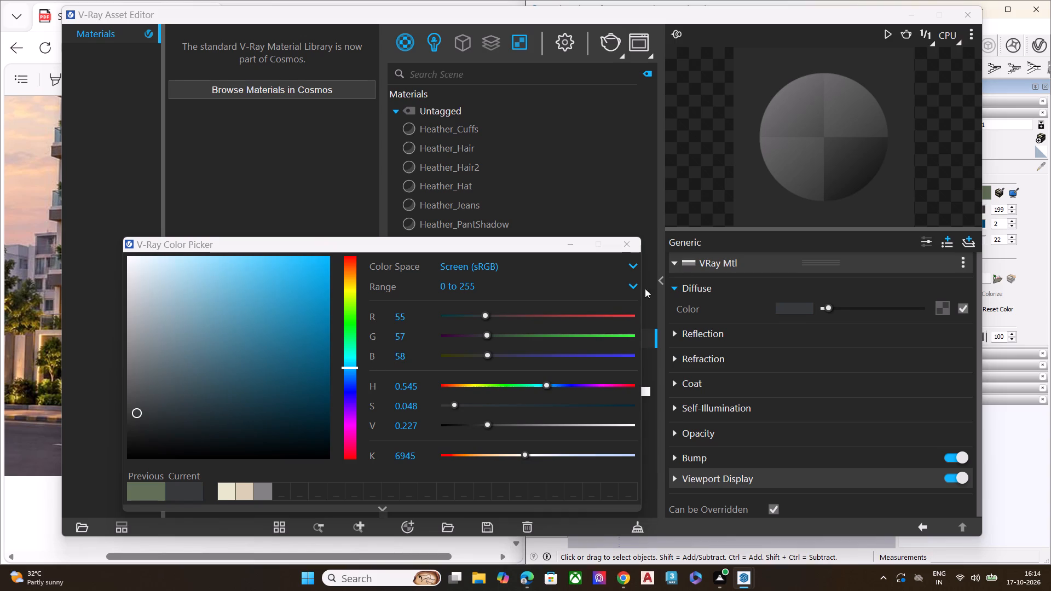
left_click(630, 245)
Create a new Generic V-Ray material in the scene.
right_click(519, 341)
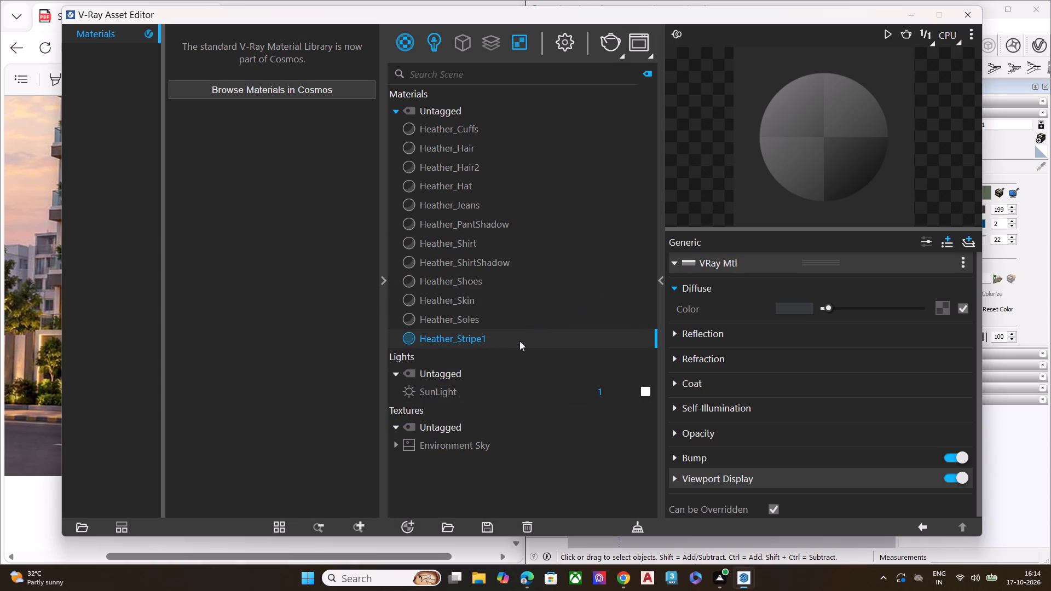
left_click(513, 367)
left_click(405, 528)
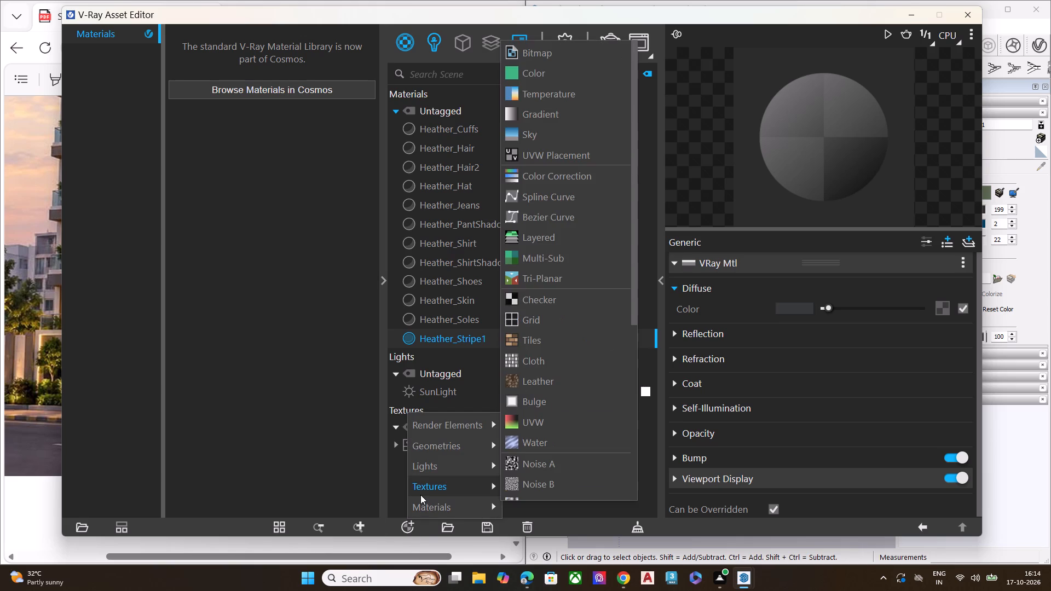
left_click(424, 509)
left_click(574, 266)
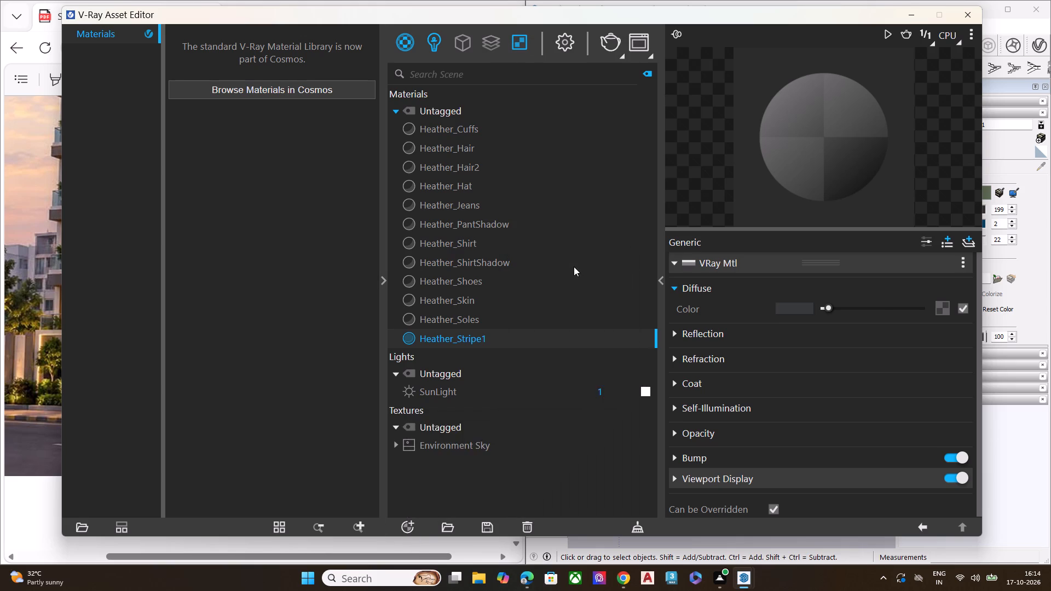
Rename the new Generic material as grey.
right_click(516, 340)
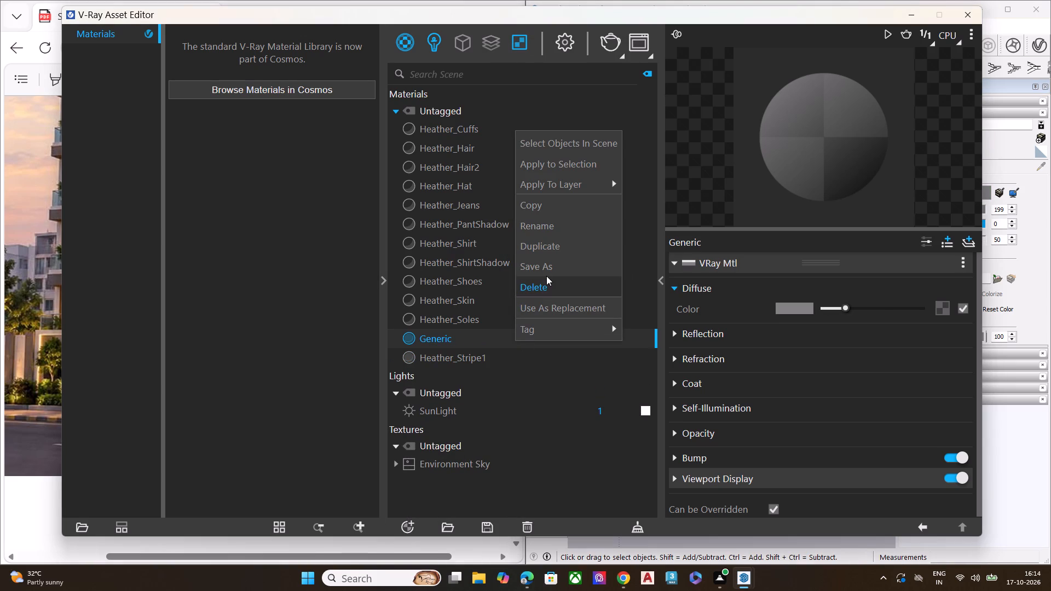
left_click(552, 234)
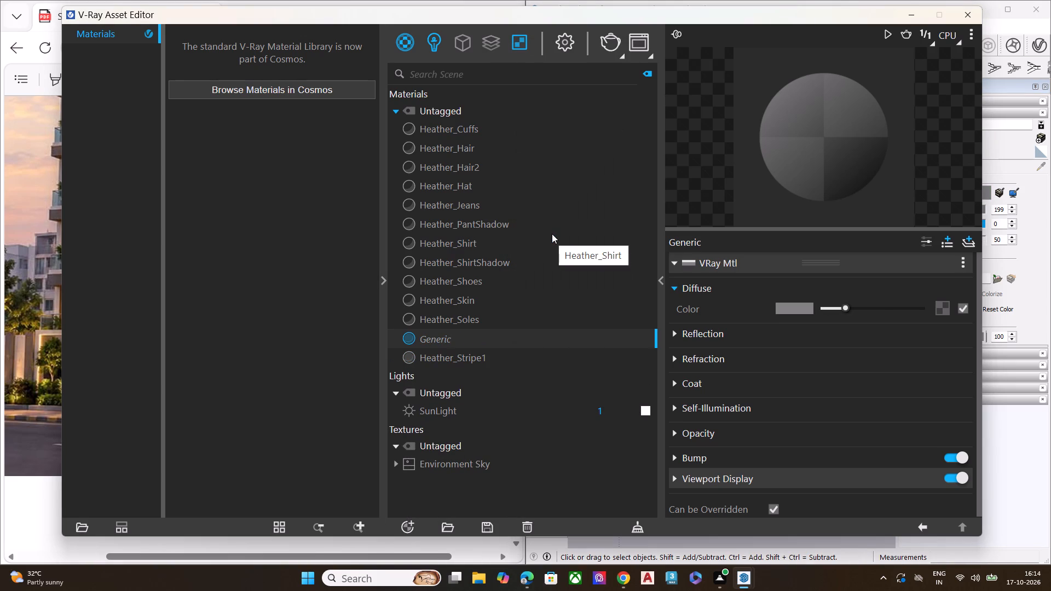
key("BackSpace")
key("BackSpace")
key("BackSpace")
key("BackSpace")
key("BackSpace")
key("BackSpace")
key("BackSpace")
key("BackSpace")
key("BackSpace")
key("BackSpace")
key("BackSpace")
key("BackSpace")
key("BackSpace")
key("BackSpace")
key("BackSpace")
type("greey")
key("BackSpace")
key("BackSpace")
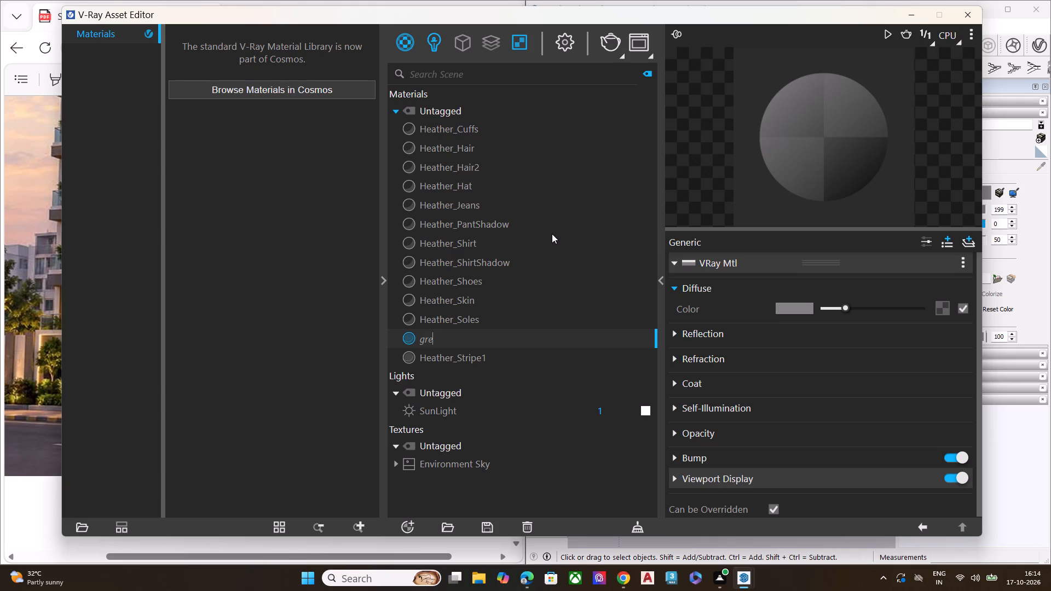
key("BackSpace")
type("ey")
key("Return")
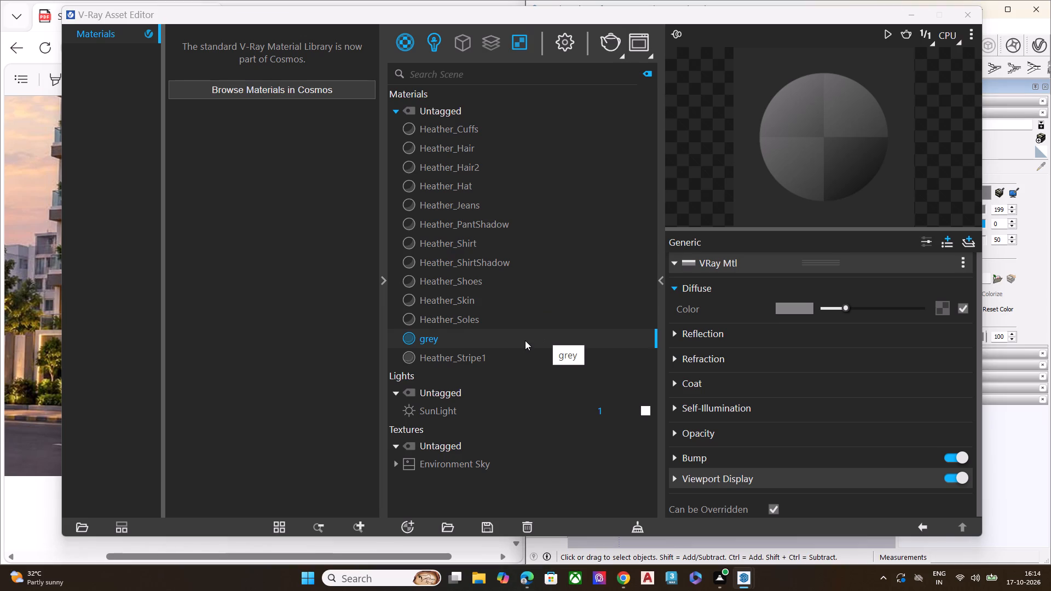
Set the grey material's diffuse colour to RGB 55, 57, 58 and close the colour picker.
left_click(778, 310)
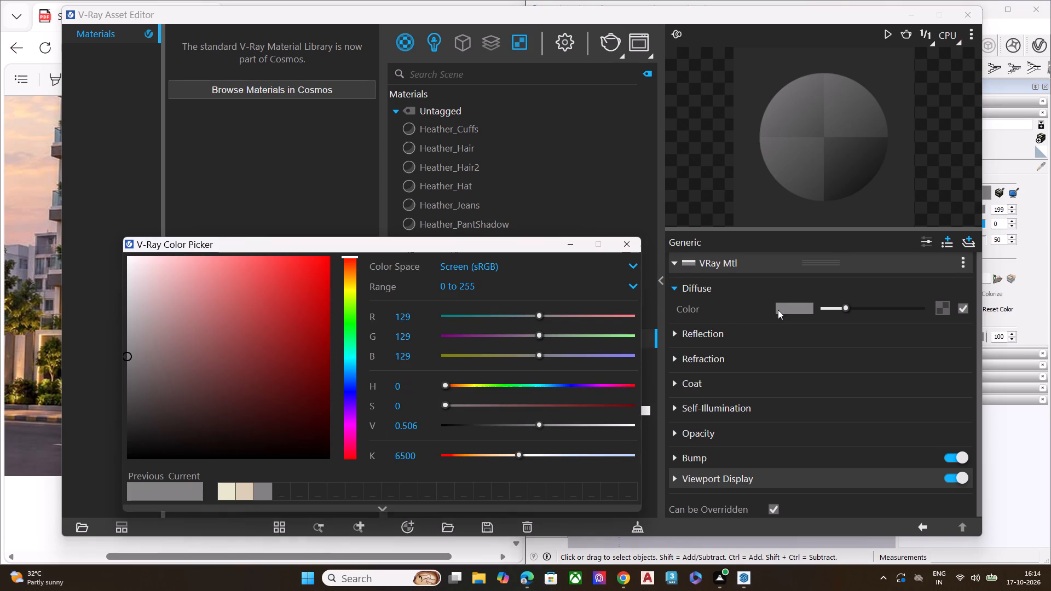
left_click(415, 318)
key("BackSpace")
key("BackSpace")
key("BackSpace")
key("BackSpace")
key("BackSpace")
key("BackSpace")
key("BackSpace")
key("BackSpace")
key("BackSpace")
key("BackSpace")
key("BackSpace")
type("55")
key("Return")
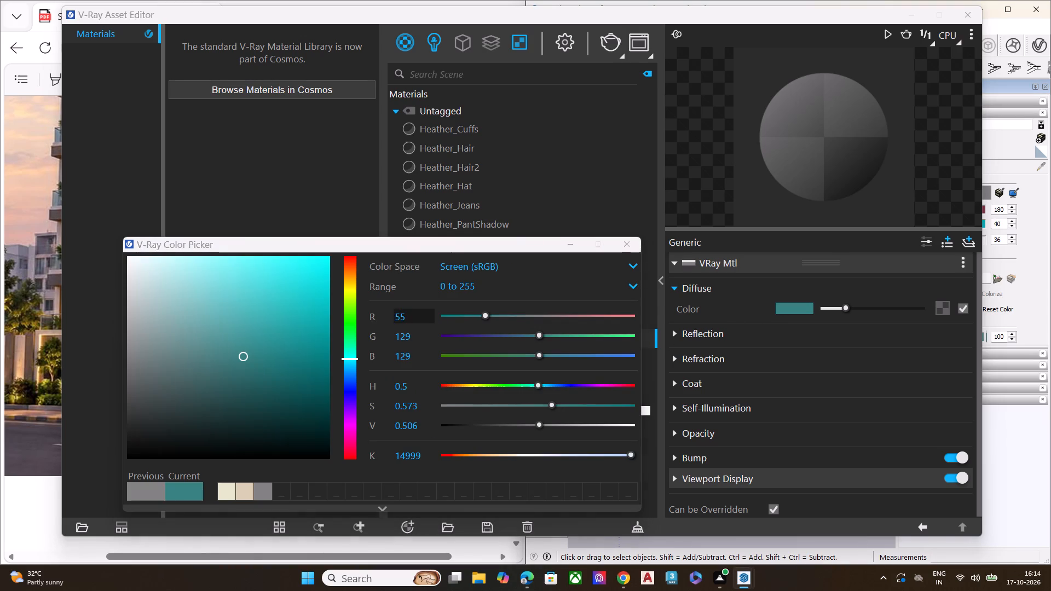
left_click(423, 342)
key("BackSpace")
key("BackSpace")
key("BackSpace")
key("BackSpace")
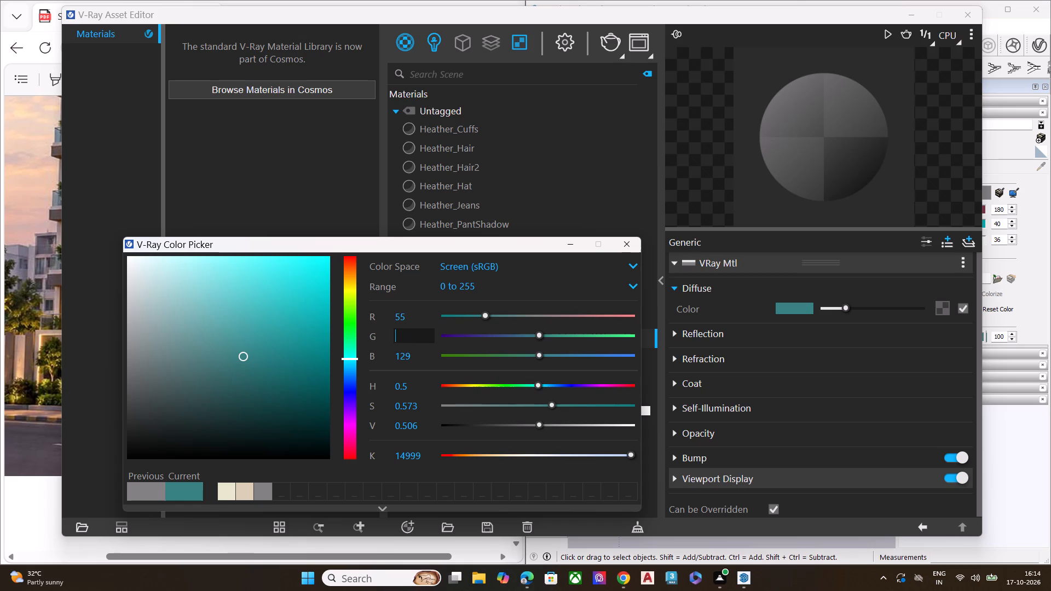
type("57")
key("Return")
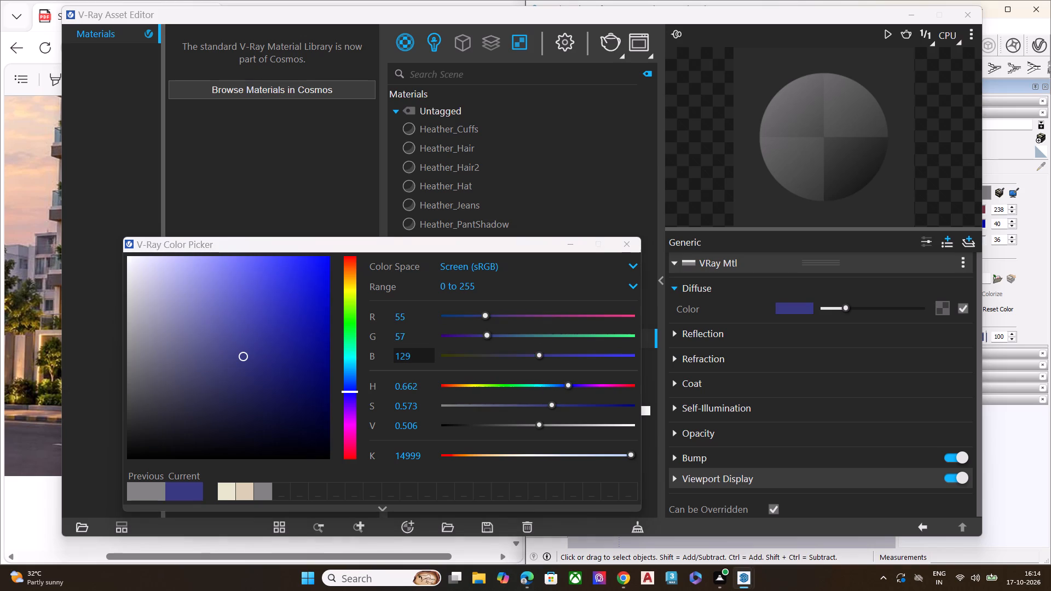
left_click(424, 359)
key("BackSpace")
key("BackSpace")
key("BackSpace")
key("BackSpace")
key("BackSpace")
type("59")
key("BackSpace")
key("8")
key("Return")
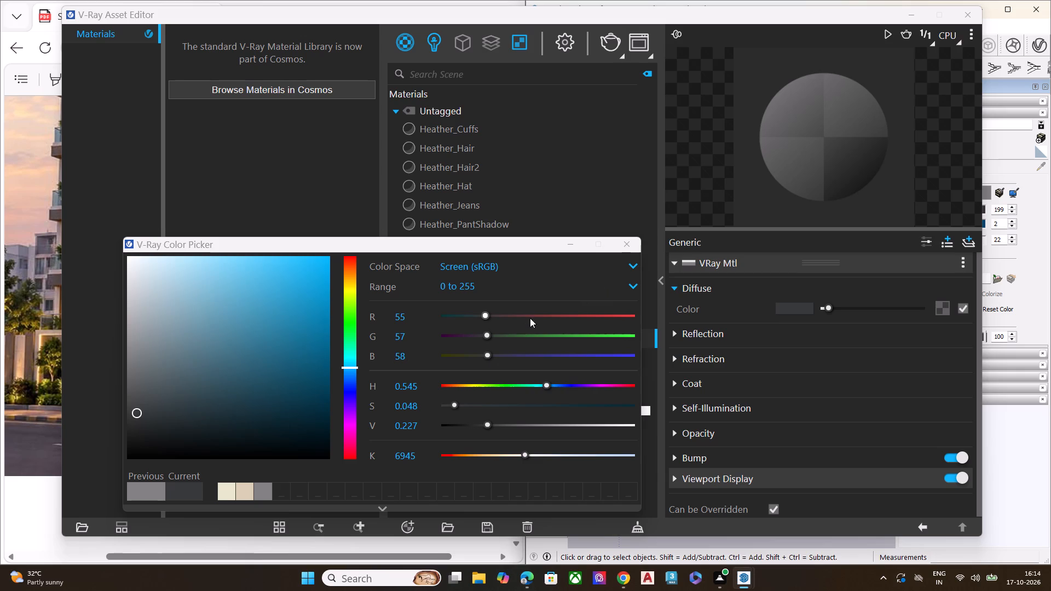
left_click(636, 241)
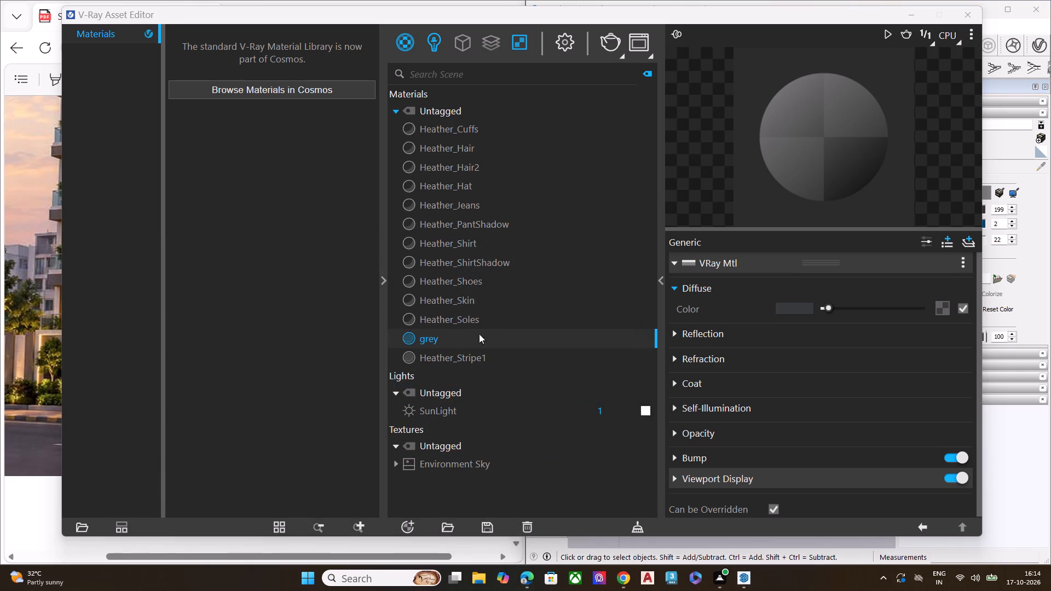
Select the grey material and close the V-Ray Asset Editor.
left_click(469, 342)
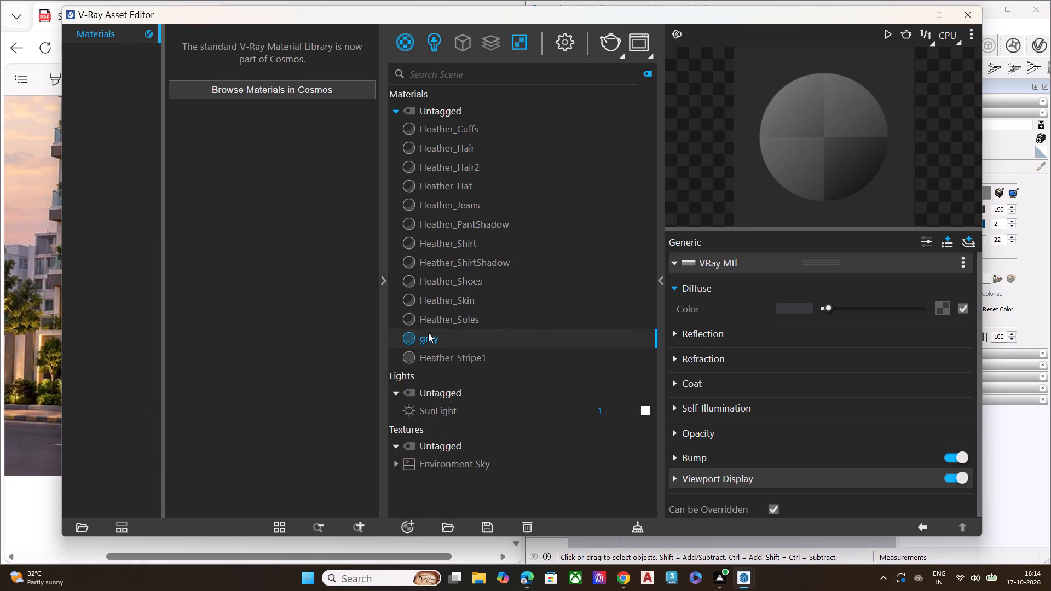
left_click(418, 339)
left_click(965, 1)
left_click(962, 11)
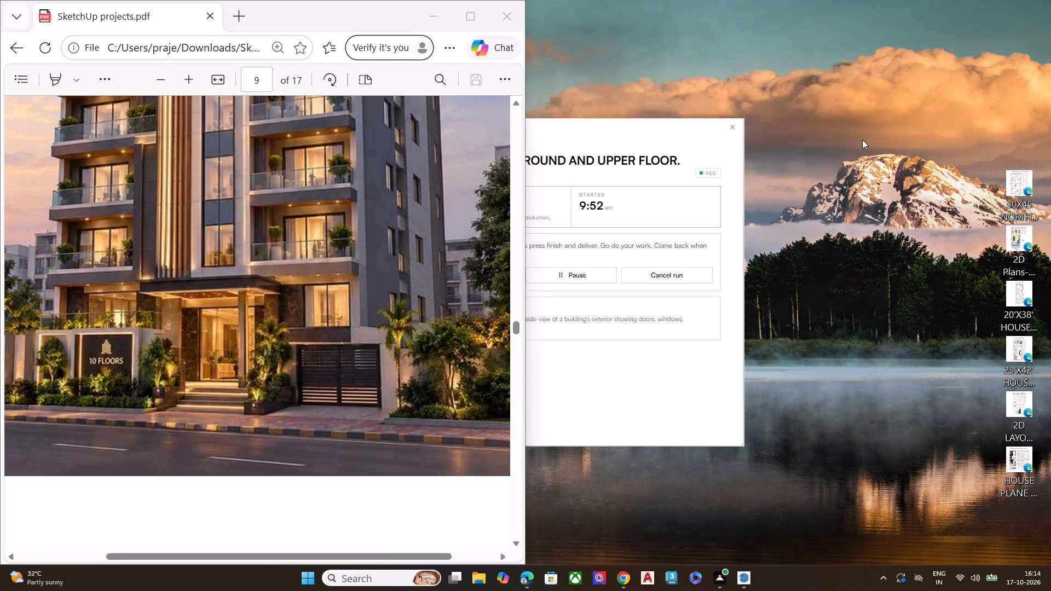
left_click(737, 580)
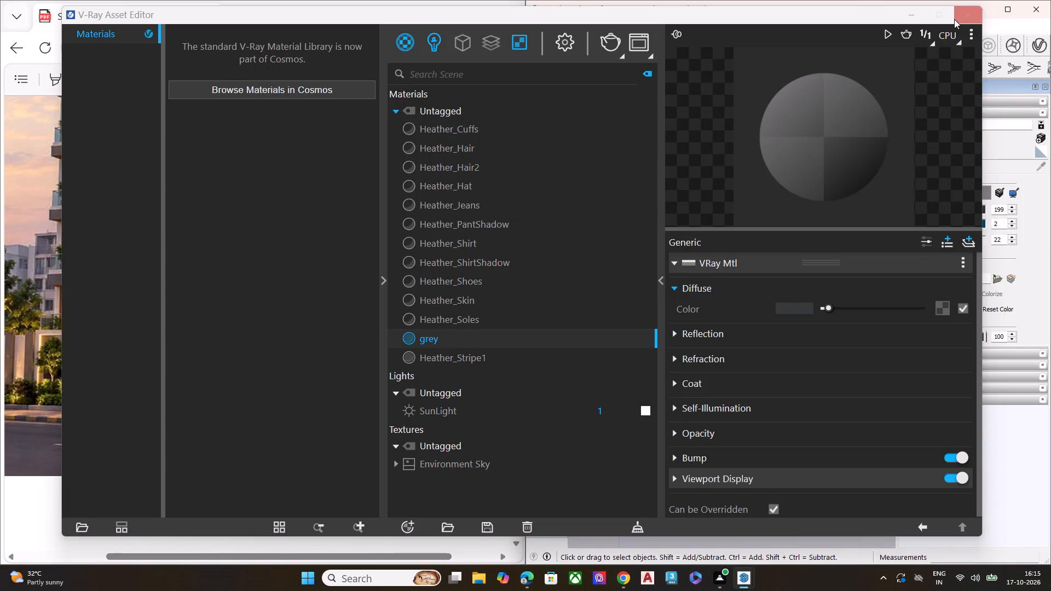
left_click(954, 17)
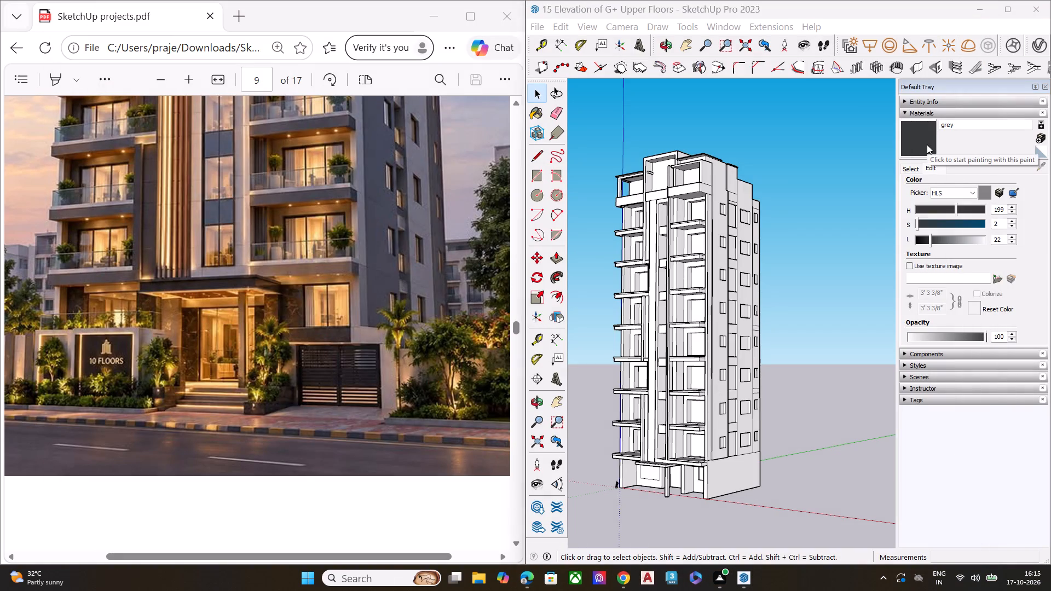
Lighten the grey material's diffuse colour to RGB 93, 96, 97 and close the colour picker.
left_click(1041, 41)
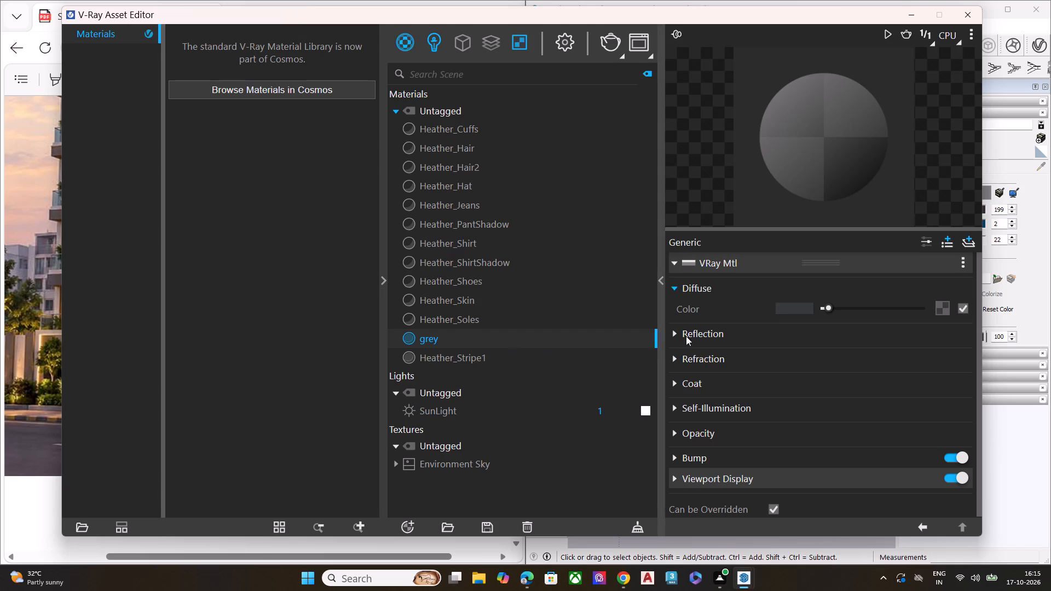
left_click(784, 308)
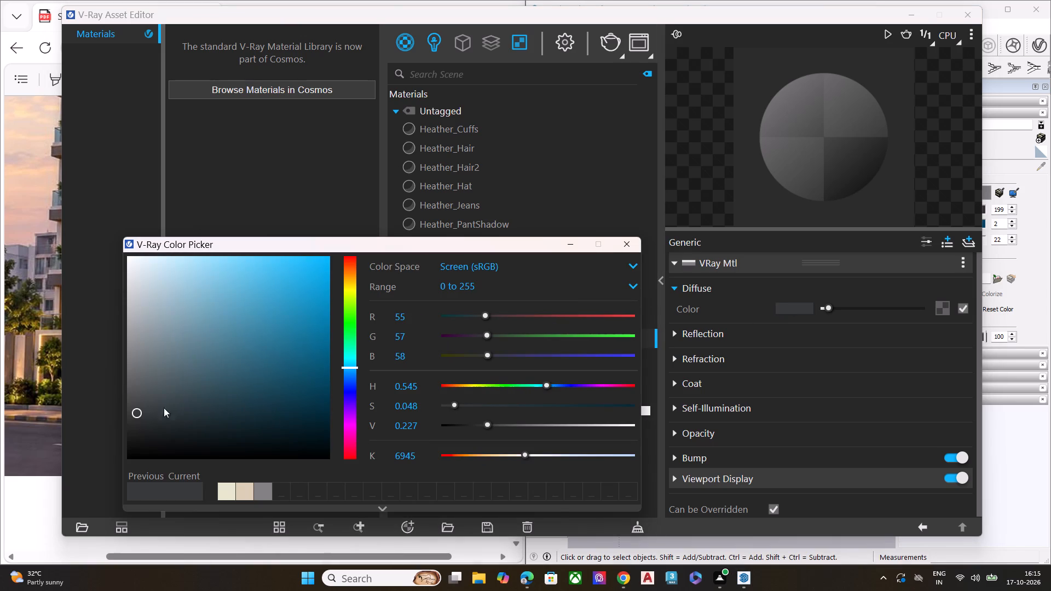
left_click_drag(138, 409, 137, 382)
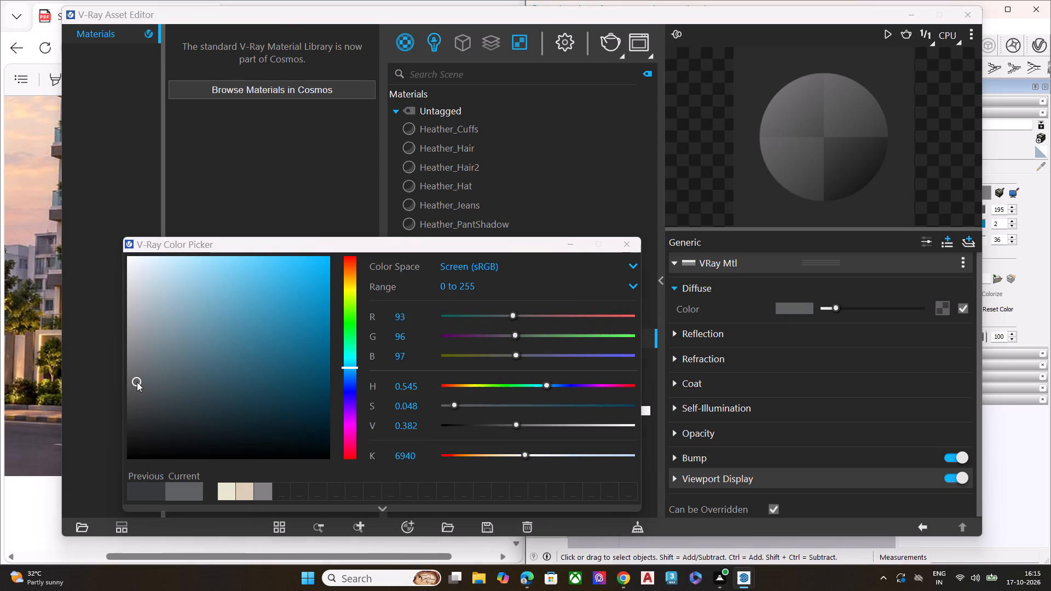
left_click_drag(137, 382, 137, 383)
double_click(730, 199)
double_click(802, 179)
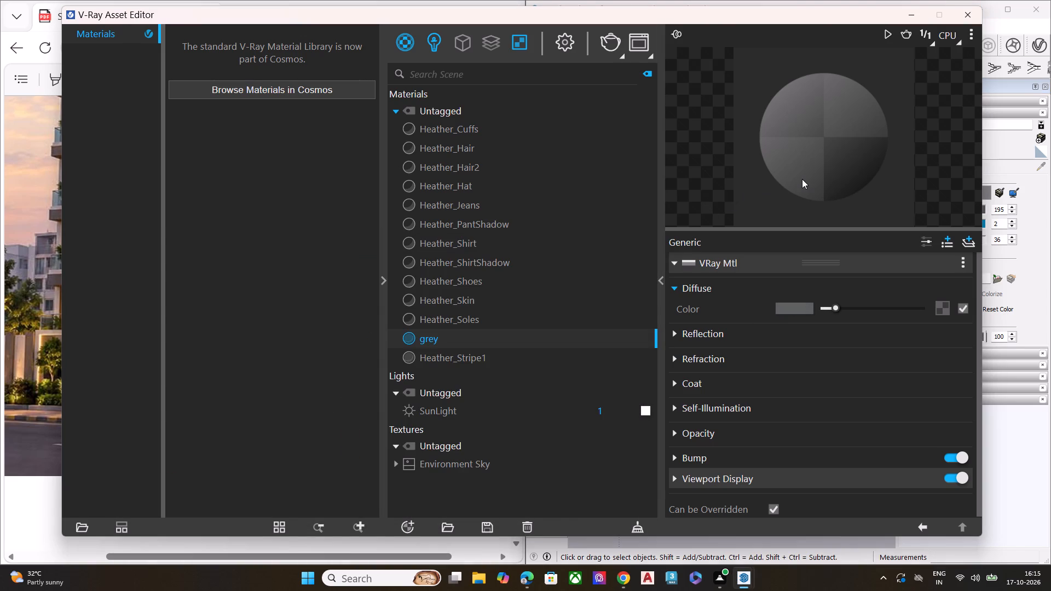
Set the grey material's diffuse colour to RGB 81, 84, 84, and close the colour picker and V-Ray Asset Editor.
left_click_drag(807, 16, 538, 131)
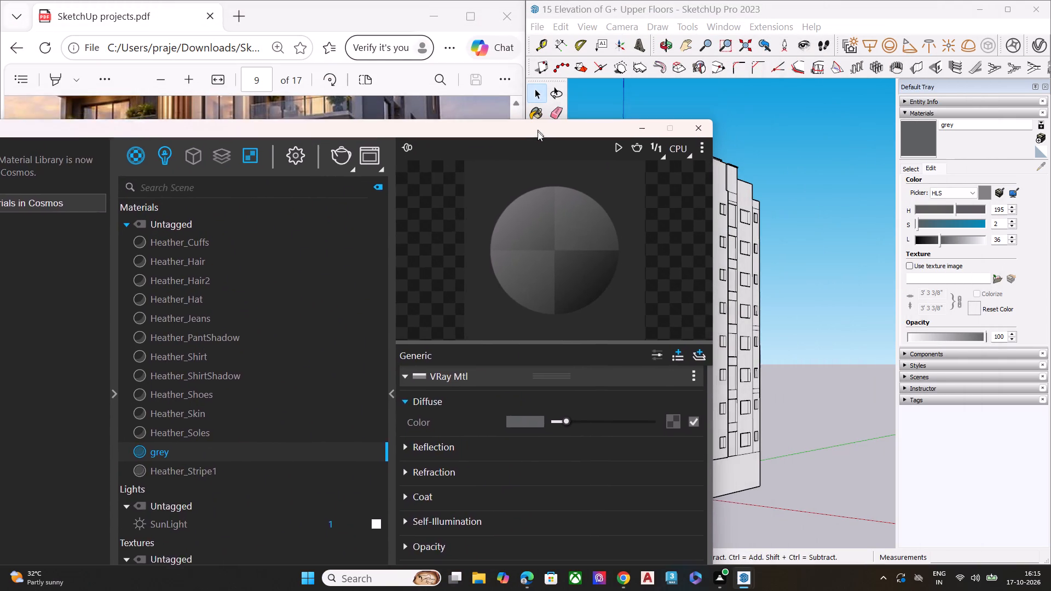
left_click_drag(538, 131, 739, 2)
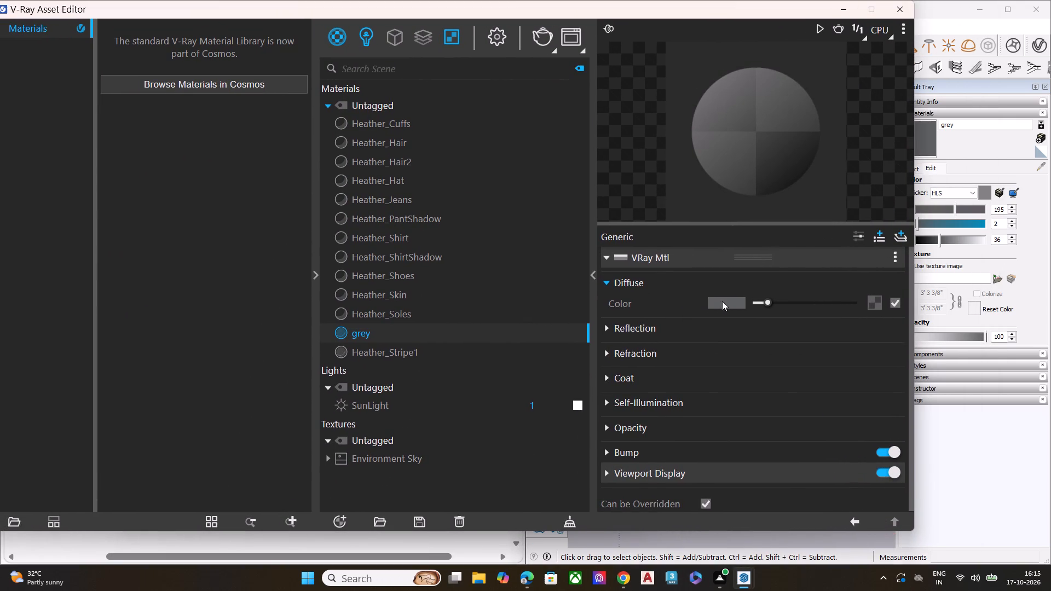
left_click(734, 301)
left_click_drag(132, 380, 134, 397)
left_click_drag(133, 383, 140, 392)
left_click_drag(132, 382, 141, 384)
left_click(135, 382)
left_click(132, 392)
left_click(137, 395)
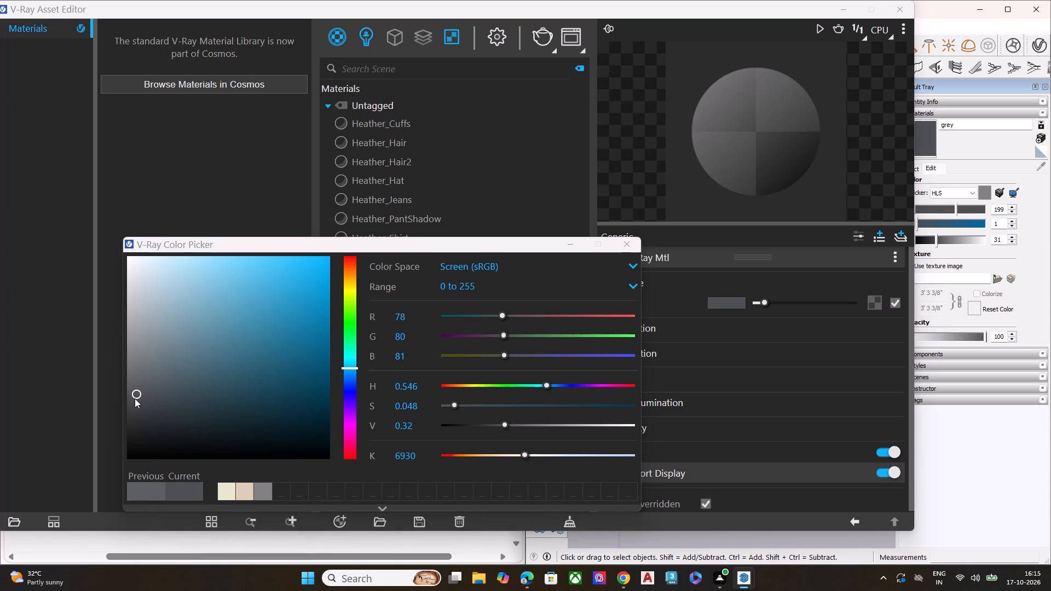
left_click_drag(135, 398, 135, 392)
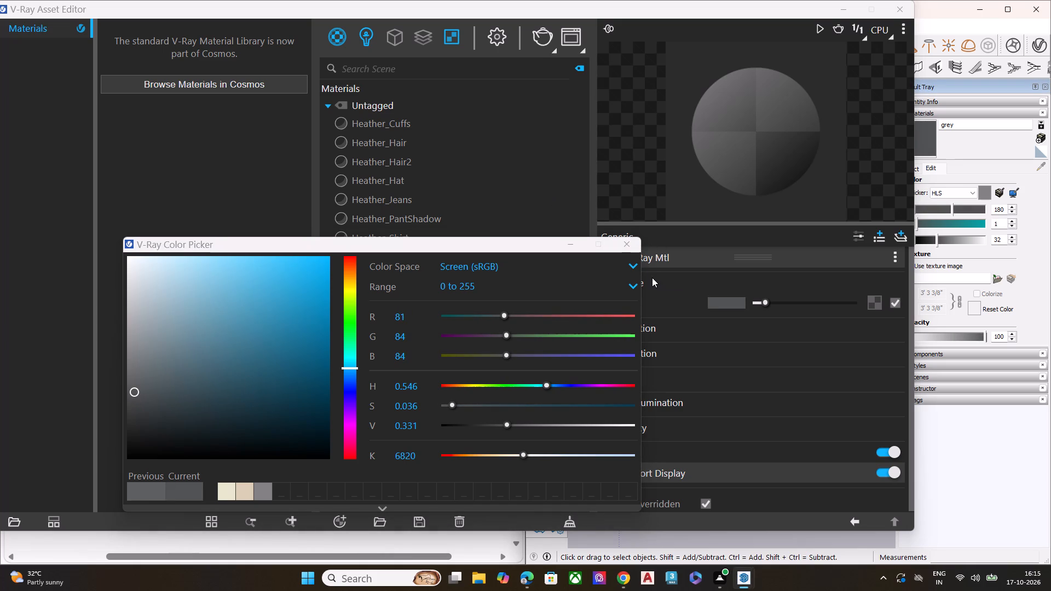
left_click(625, 242)
left_click(888, 9)
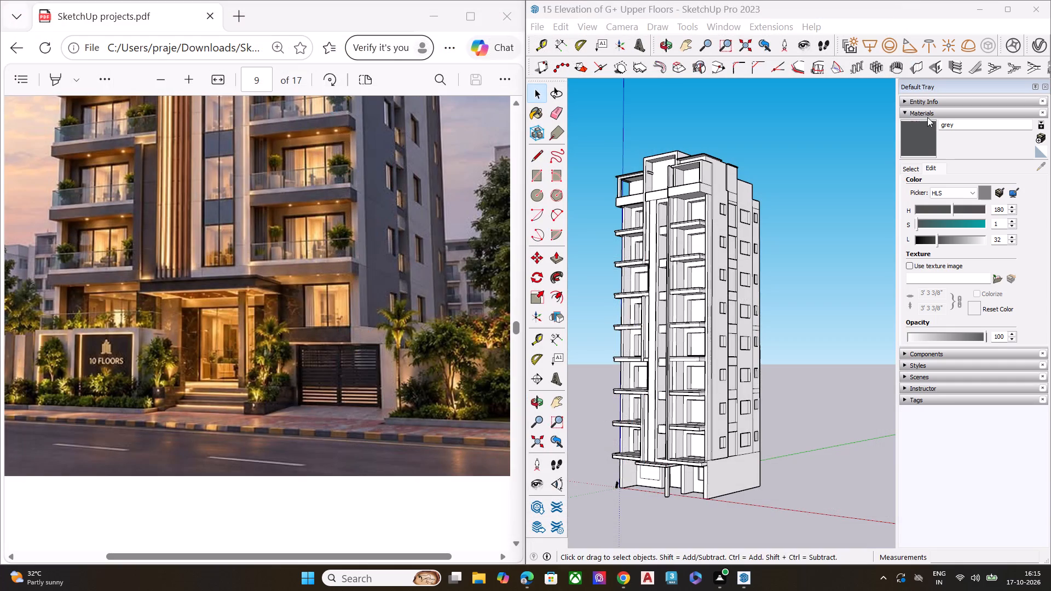
Paint the outer edge faces and lower lip of the topmost thin balcony slab in the tower's left-hand balcony column with grey.
left_click(925, 135)
scroll(748, 264, "down", 3)
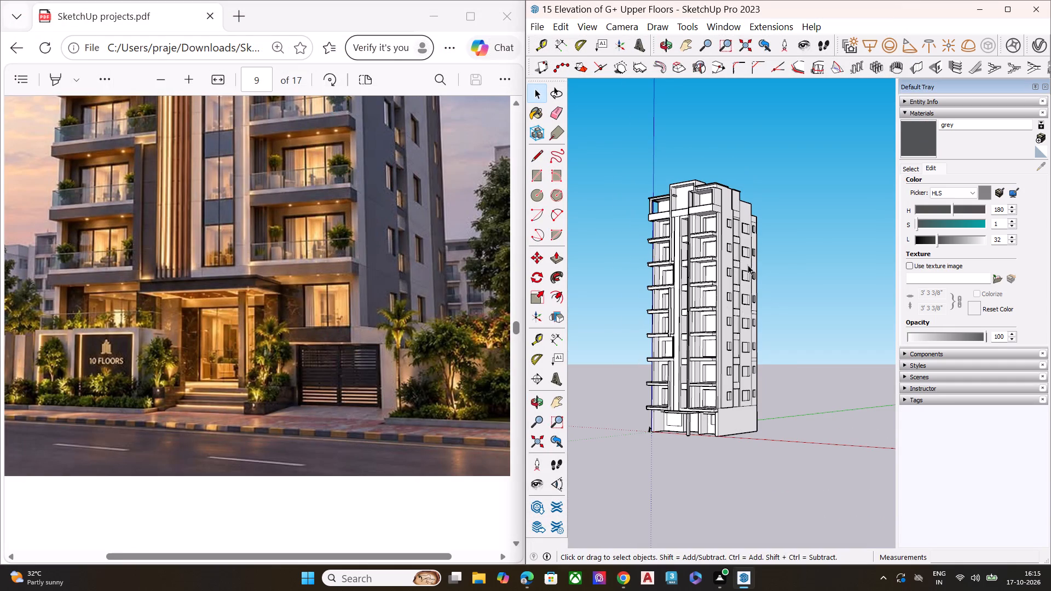
scroll(717, 215, "up", 5)
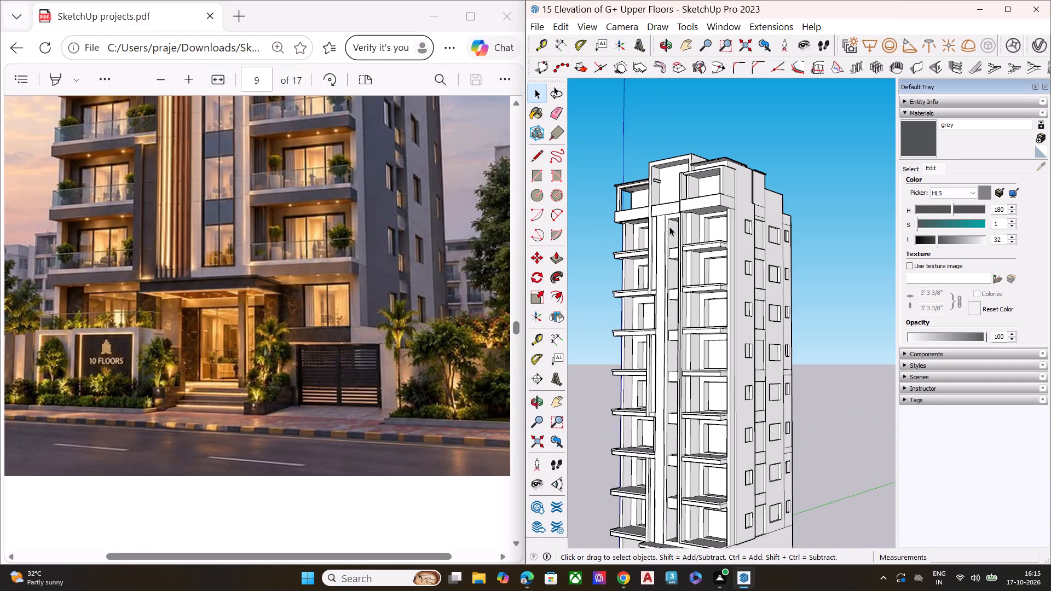
left_click(920, 144)
scroll(967, 270, "down", 6)
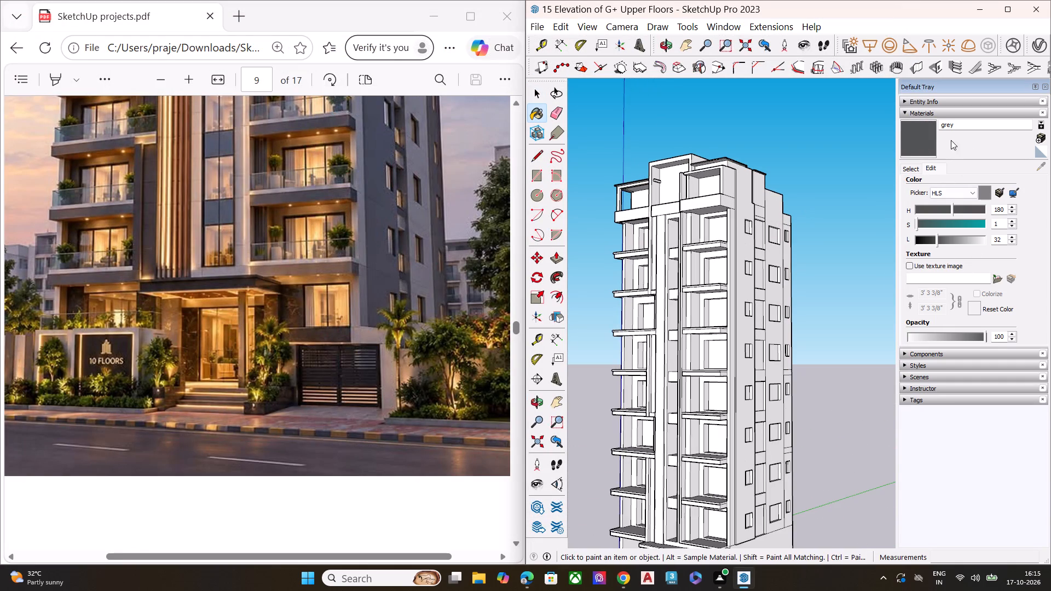
left_click(922, 136)
scroll(621, 211, "up", 1)
scroll(374, 361, "up", 2)
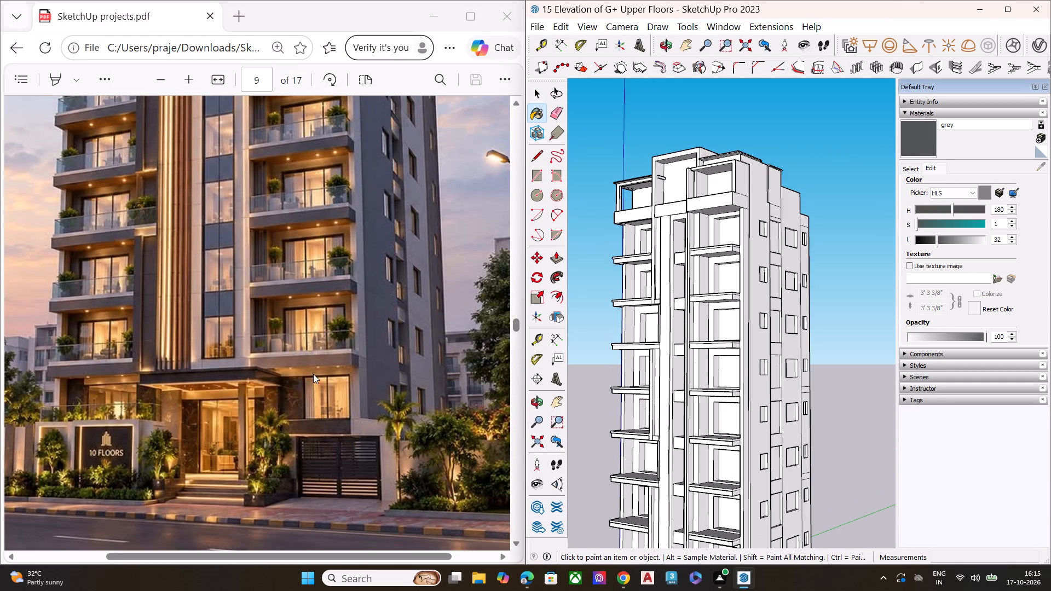
scroll(621, 368, "down", 4)
scroll(647, 265, "up", 4)
scroll(640, 264, "down", 1)
scroll(636, 266, "up", 4)
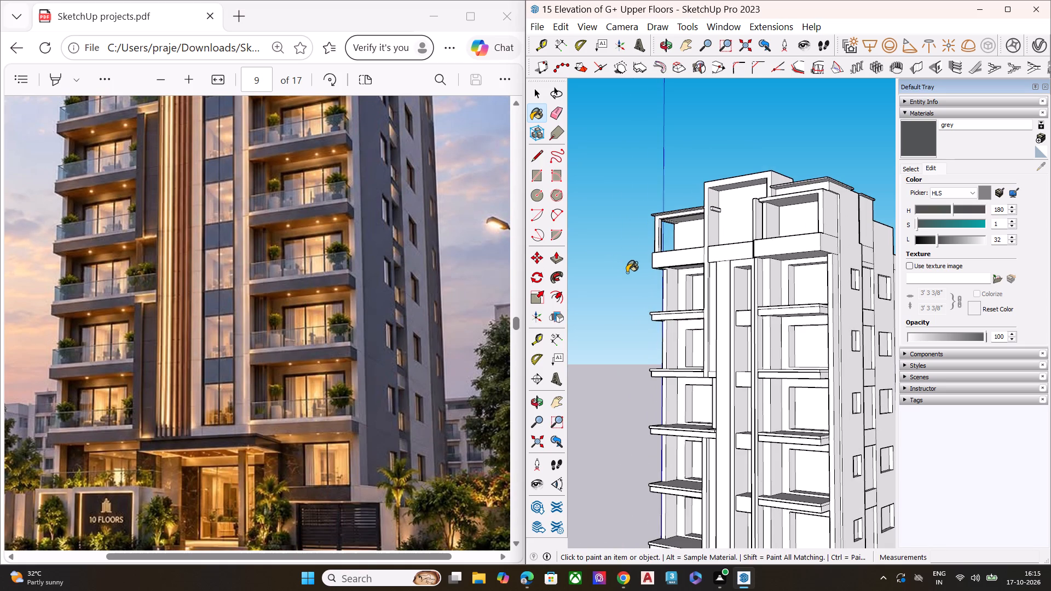
scroll(711, 314, "up", 1)
scroll(712, 314, "down", 1)
scroll(712, 314, "up", 5)
middle_click_drag(621, 306, 715, 258)
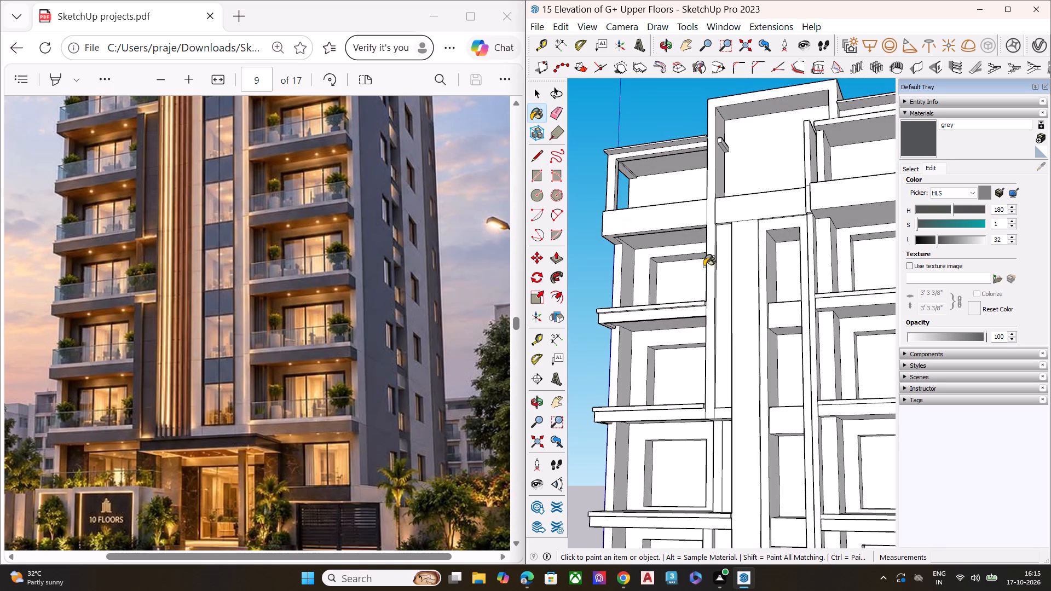
scroll(291, 363, "up", 6)
scroll(291, 363, "down", 6)
scroll(576, 334, "up", 4)
scroll(582, 333, "down", 1)
scroll(582, 333, "up", 3)
middle_click_drag(672, 329, 992, 327)
scroll(645, 287, "up", 3)
scroll(642, 285, "down", 1)
scroll(641, 285, "up", 2)
left_click(710, 287)
left_click(731, 285)
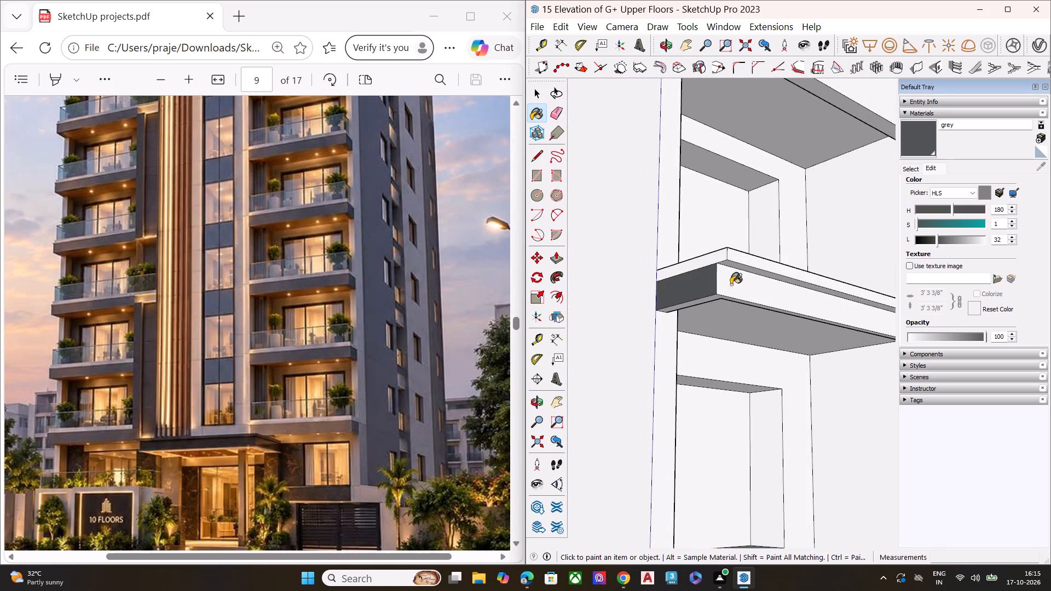
middle_click_drag(730, 276, 734, 191)
scroll(728, 227, "up", 6)
left_click(713, 246)
scroll(684, 233, "down", 6)
Paint the outer edge faces and lower lip of the second balcony slab from the top, left-hand column, with grey.
middle_click_drag(708, 239, 746, 198)
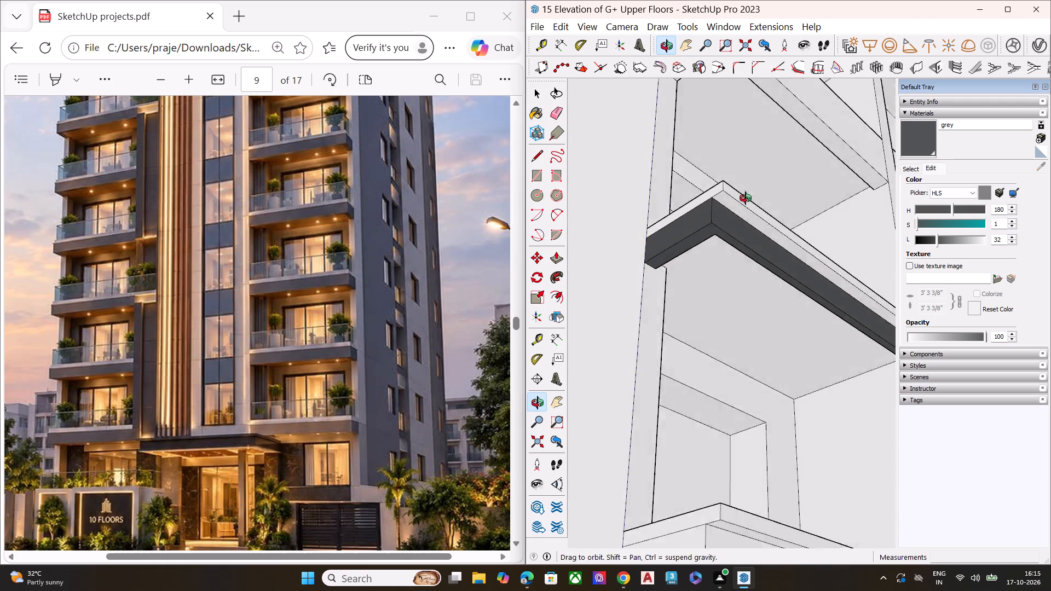
middle_click_drag(746, 198, 905, 136)
scroll(690, 198, "down", 6)
scroll(741, 289, "up", 6)
left_click(769, 314)
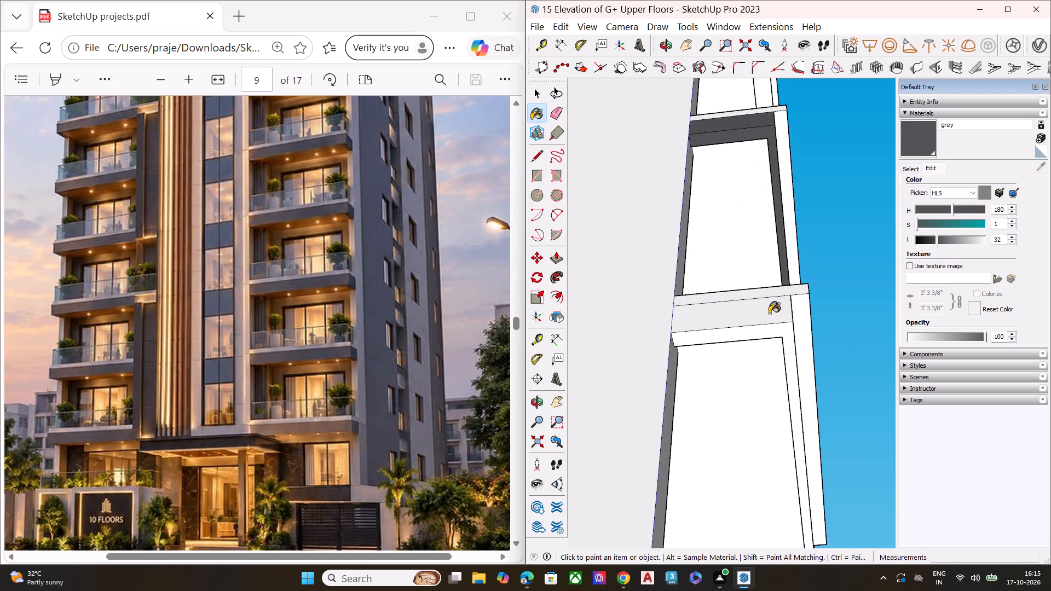
middle_click_drag(789, 324, 606, 362)
left_click(666, 378)
middle_click_drag(669, 378, 686, 302)
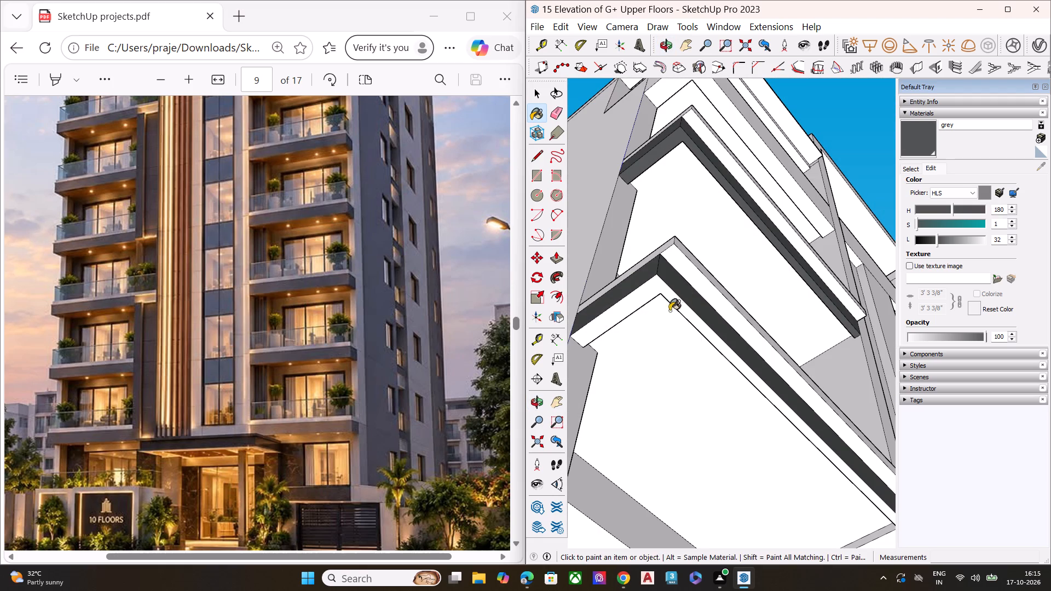
left_click(656, 289)
Paint the outer edge faces and lower lip of the third balcony slab from the top, left-hand column, with grey.
scroll(659, 258, "down", 10)
scroll(668, 375, "up", 8)
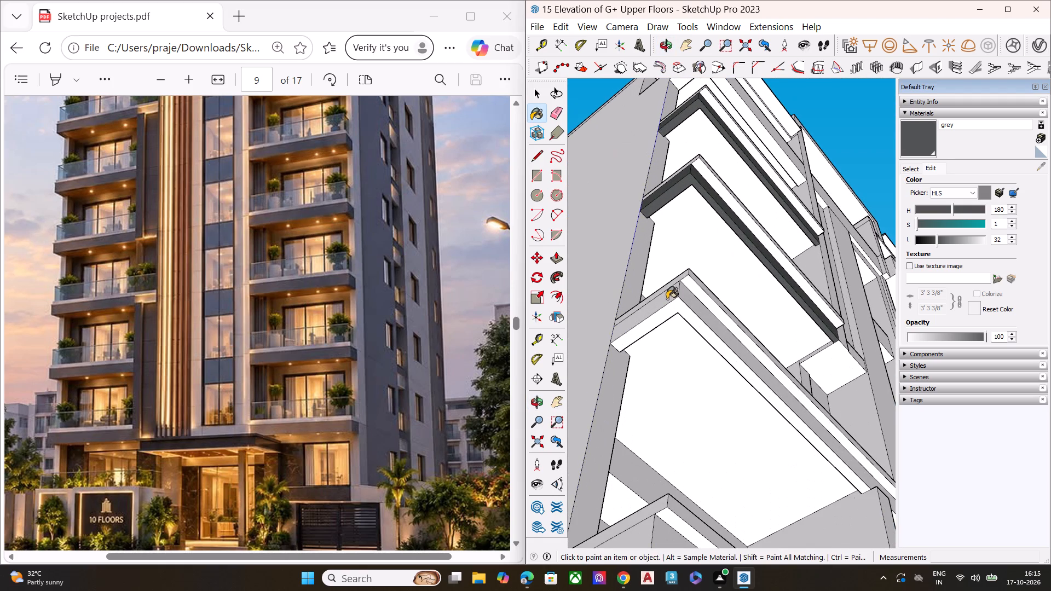
left_click(667, 298)
left_click(682, 298)
left_click(677, 308)
Paint the outer edge faces and lower lip of the fourth balcony slab from the top, left-hand column, with grey.
scroll(664, 302, "down", 2)
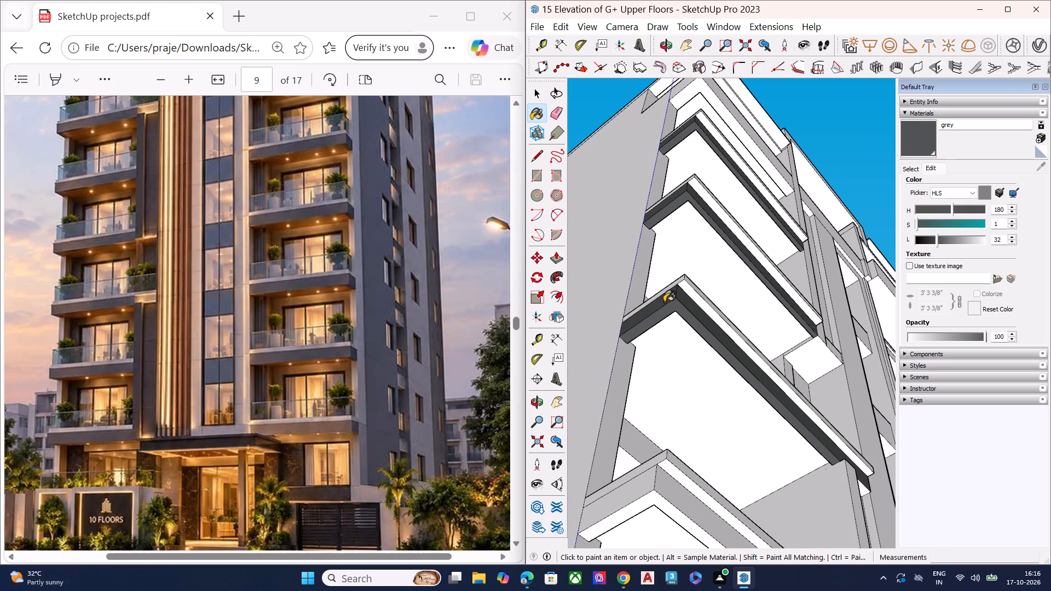
scroll(676, 309, "down", 6)
scroll(645, 417, "up", 1)
scroll(644, 421, "down", 3)
scroll(644, 422, "up", 2)
scroll(644, 424, "down", 1)
scroll(644, 424, "up", 2)
left_click(654, 396)
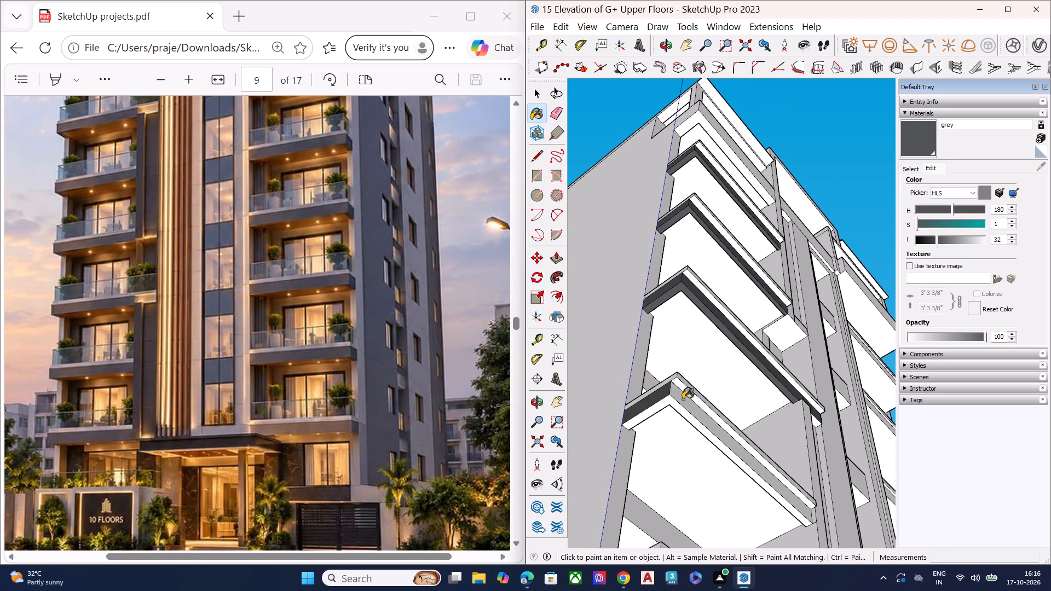
left_click(683, 399)
left_click(677, 408)
Paint the outer edge faces and lower lip of the fifth balcony slab from the top, left-hand column, with grey.
scroll(654, 368, "down", 6)
scroll(656, 483, "up", 2)
scroll(656, 486, "down", 2)
scroll(656, 486, "up", 1)
scroll(656, 486, "down", 2)
scroll(651, 480, "up", 1)
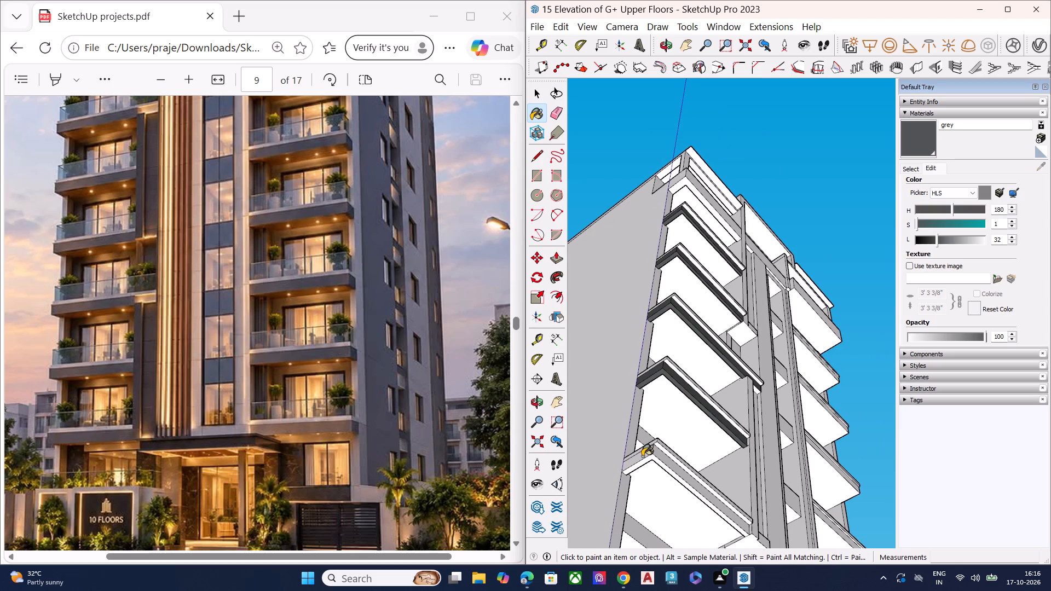
left_click(643, 455)
left_click(659, 454)
left_click(651, 457)
Paint the outer edge faces and lower lip of the sixth balcony slab from the top, left-hand column, with grey.
scroll(638, 425, "down", 1)
scroll(638, 424, "up", 1)
scroll(638, 423, "down", 3)
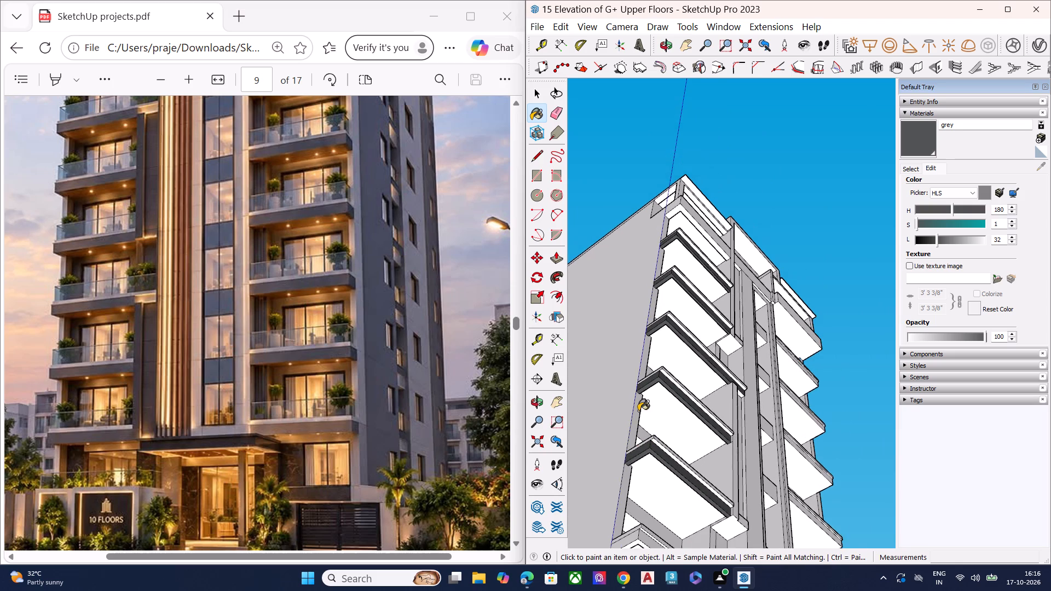
scroll(629, 383, "down", 3)
scroll(648, 524, "up", 7)
scroll(633, 449, "up", 3)
scroll(633, 449, "down", 1)
scroll(633, 449, "up", 4)
left_click(609, 392)
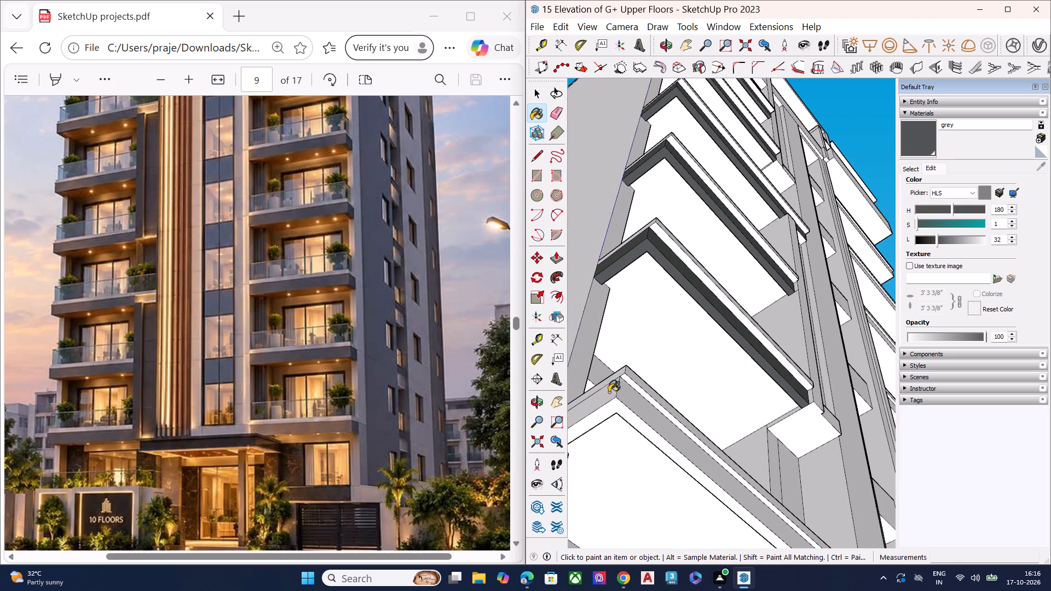
left_click(627, 393)
left_click(623, 408)
Paint the outer edge faces and lower lip of the seventh balcony slab from the top, left-hand column, with grey.
scroll(636, 339, "down", 10)
scroll(606, 475, "up", 5)
scroll(606, 475, "down", 1)
scroll(606, 475, "up", 3)
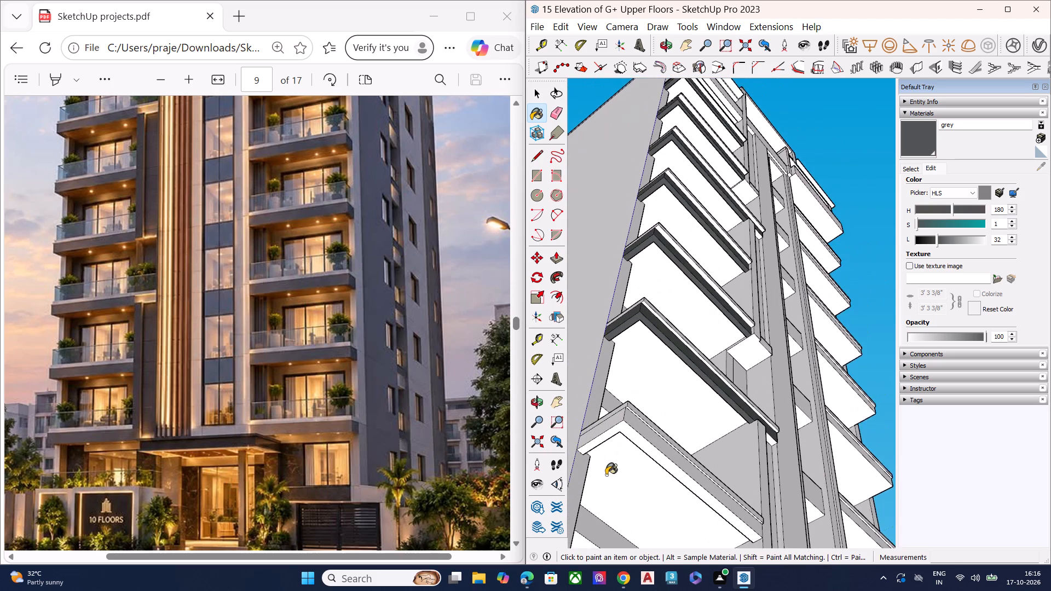
left_click(616, 413)
left_click(636, 418)
left_click(636, 429)
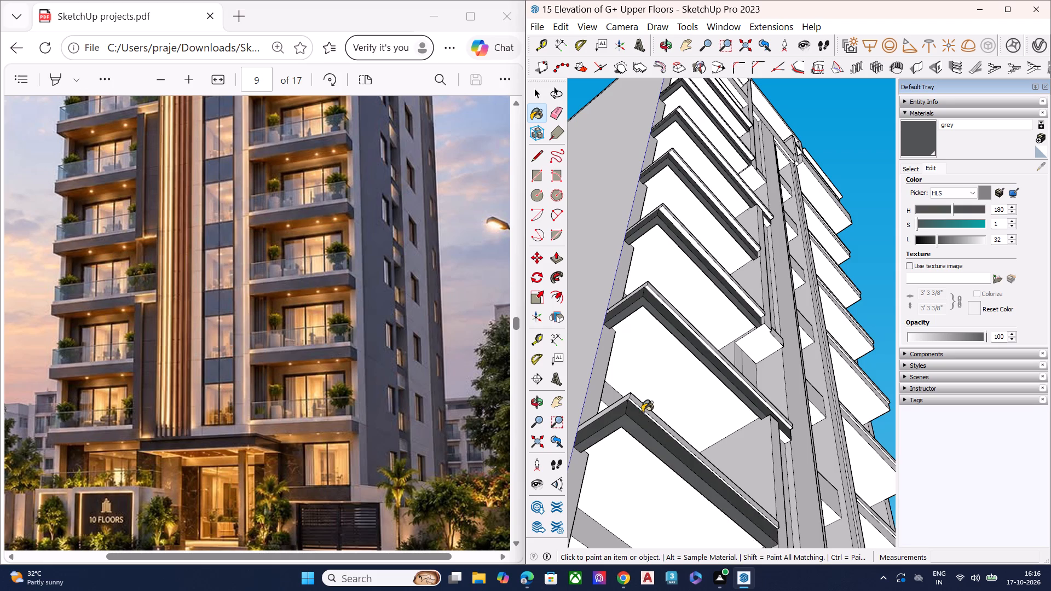
Paint the side and front edge faces of the lowest balcony slab in the left-hand column with grey.
scroll(645, 409, "down", 14)
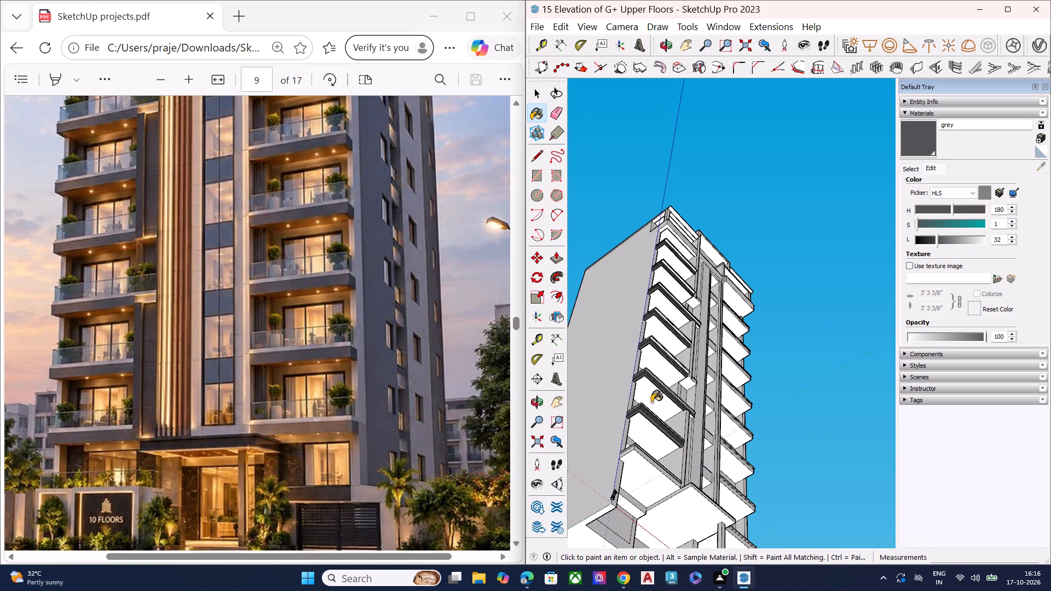
scroll(625, 470, "up", 9)
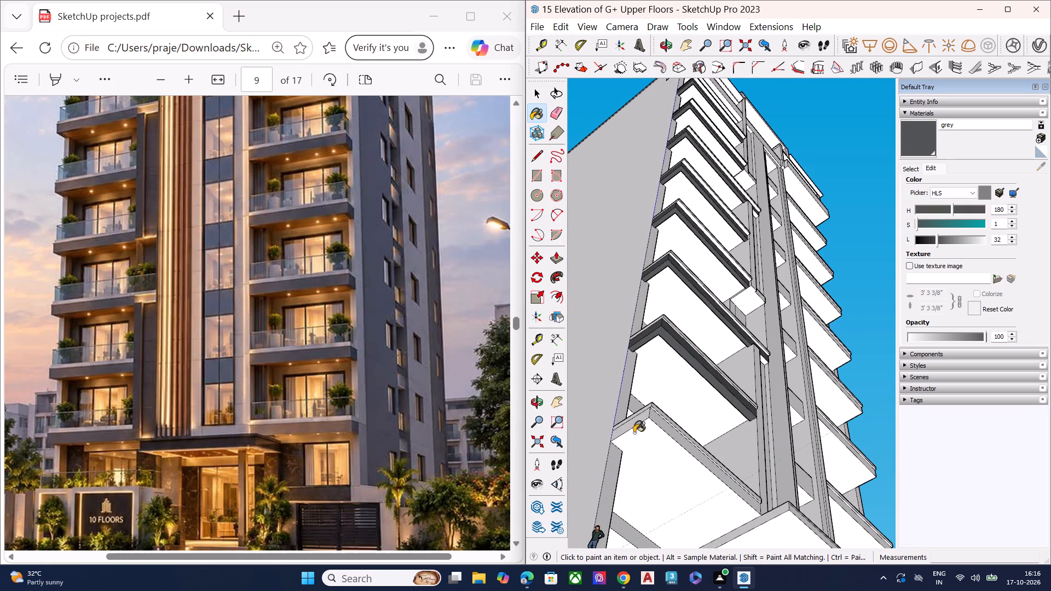
left_click(634, 421)
left_click(660, 420)
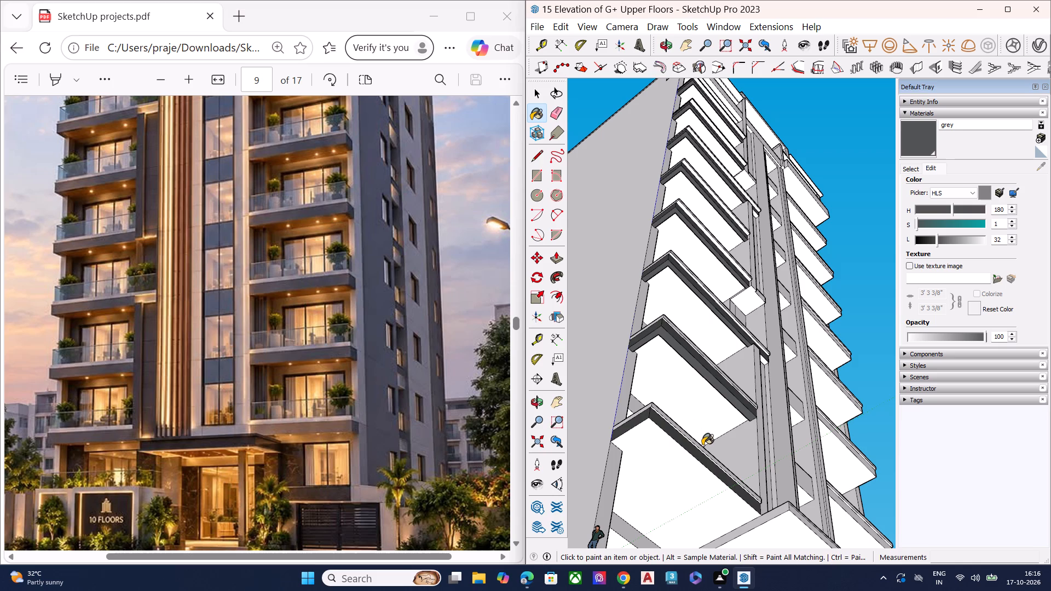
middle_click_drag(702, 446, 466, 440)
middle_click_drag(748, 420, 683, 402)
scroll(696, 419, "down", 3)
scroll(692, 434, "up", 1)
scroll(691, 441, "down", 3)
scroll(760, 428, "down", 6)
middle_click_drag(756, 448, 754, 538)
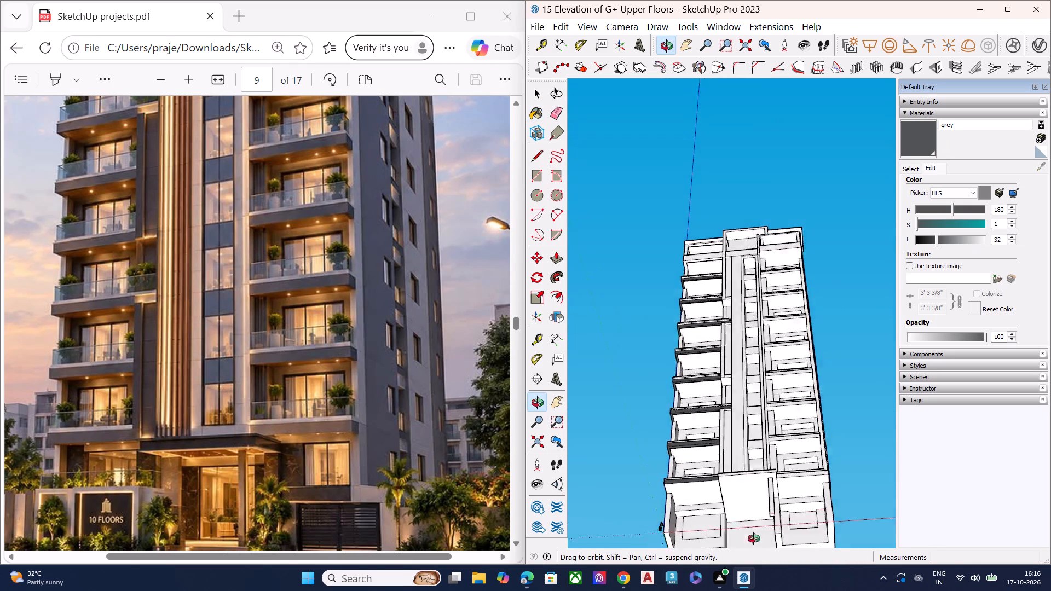
Paint the lower lip segment beside the vertical fin on the third balcony slab from the top, left-hand column, with grey.
middle_click_drag(754, 538, 735, 590)
scroll(759, 319, "up", 9)
scroll(703, 331, "down", 6)
scroll(678, 465, "up", 5)
scroll(694, 477, "down", 7)
scroll(698, 491, "up", 7)
scroll(713, 233, "up", 8)
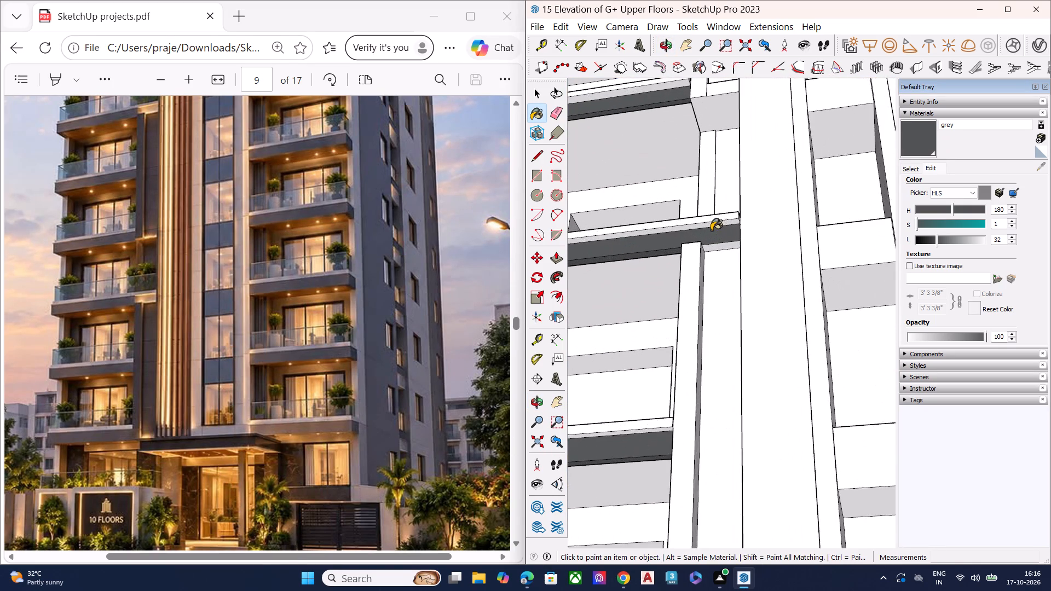
scroll(714, 223, "up", 1)
middle_click_drag(715, 215, 735, 173)
scroll(726, 234, "up", 7)
left_click(726, 243)
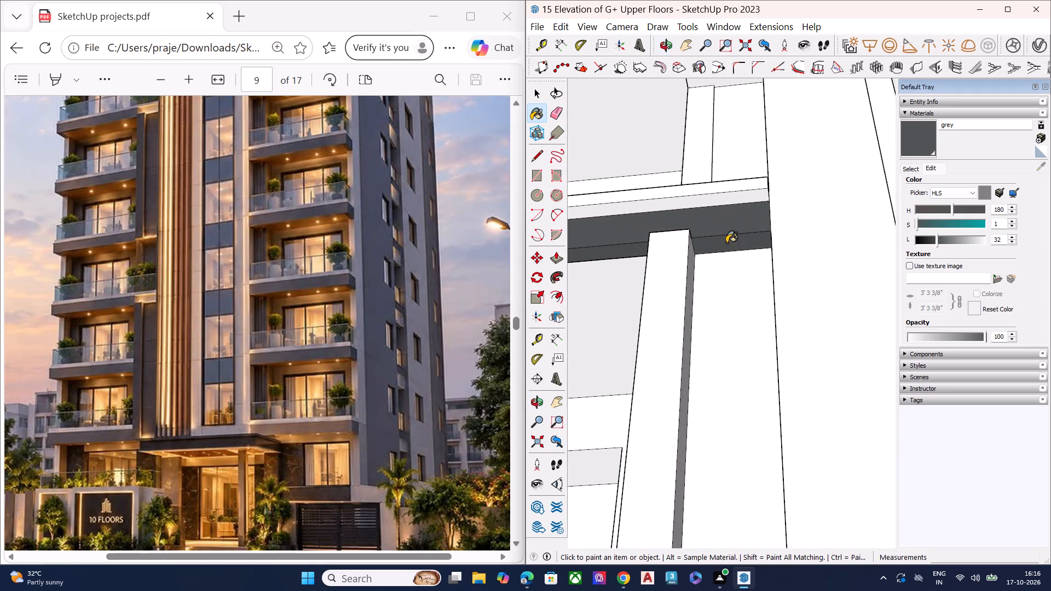
left_click(741, 194)
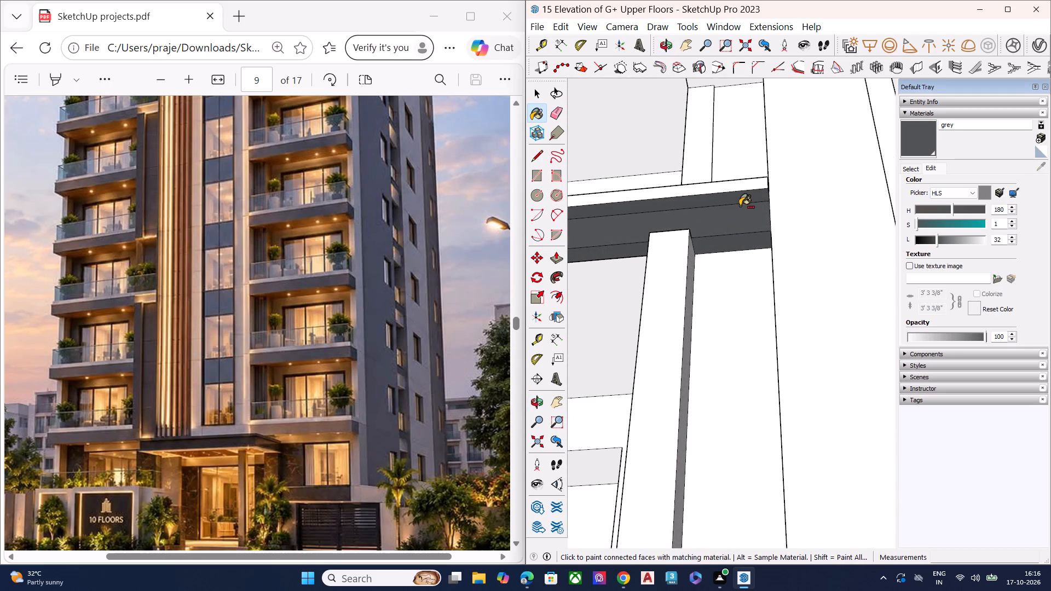
key("ctrl+z")
Paint the lower lip segment beside the vertical fin on the sixth balcony slab from the top, left-hand column, with grey.
scroll(741, 206, "down", 2)
scroll(741, 206, "up", 1)
scroll(741, 206, "down", 11)
scroll(737, 232, "up", 1)
scroll(737, 233, "down", 4)
scroll(664, 280, "down", 4)
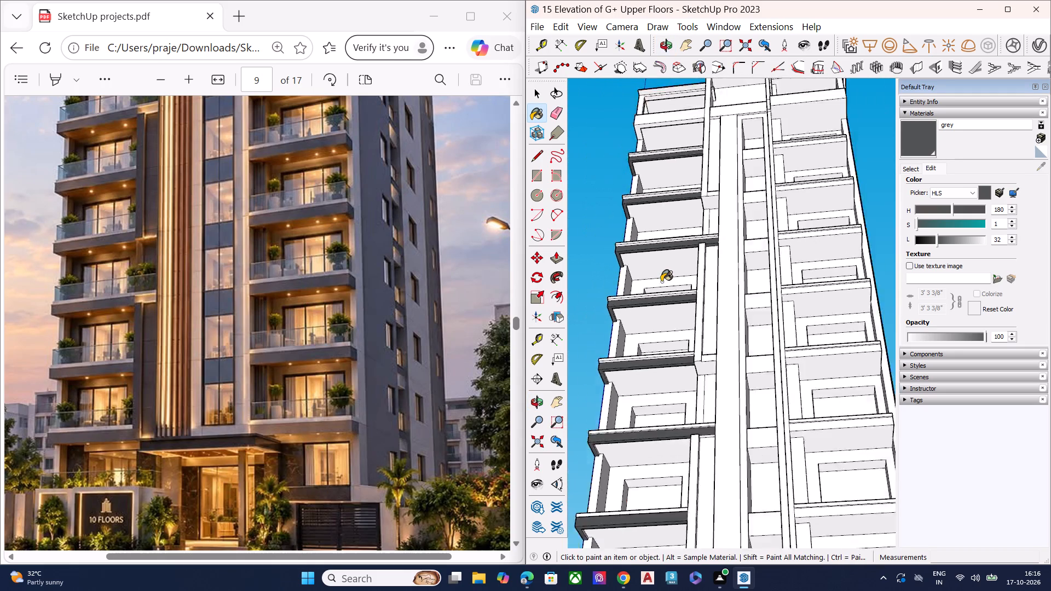
scroll(661, 282, "down", 5)
scroll(663, 425, "up", 1)
scroll(663, 428, "down", 1)
scroll(663, 428, "up", 7)
scroll(708, 287, "up", 6)
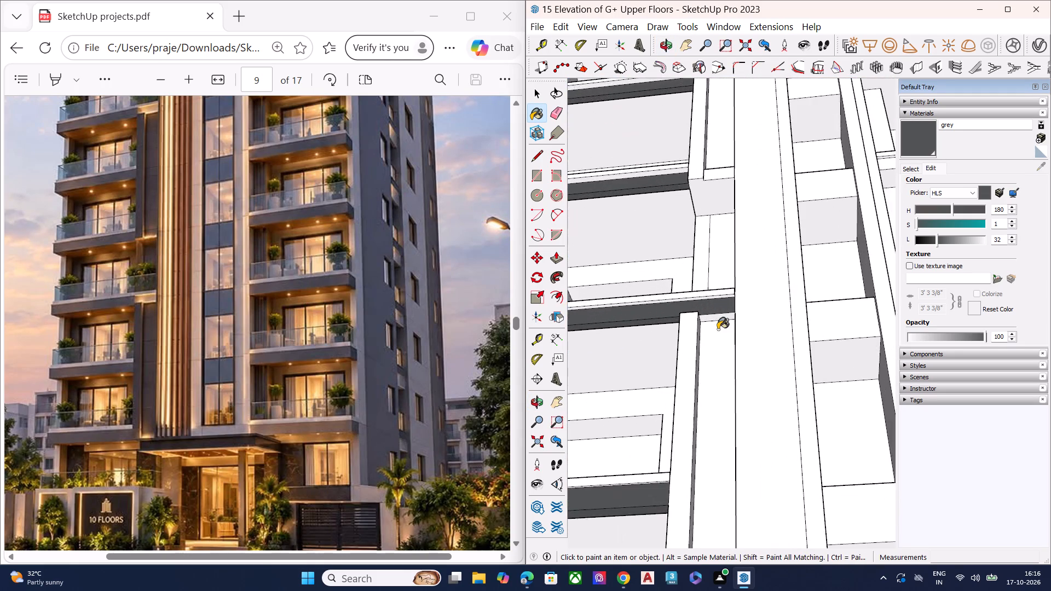
scroll(718, 327, "down", 1)
scroll(718, 326, "up", 6)
left_click(715, 315)
scroll(712, 302, "down", 15)
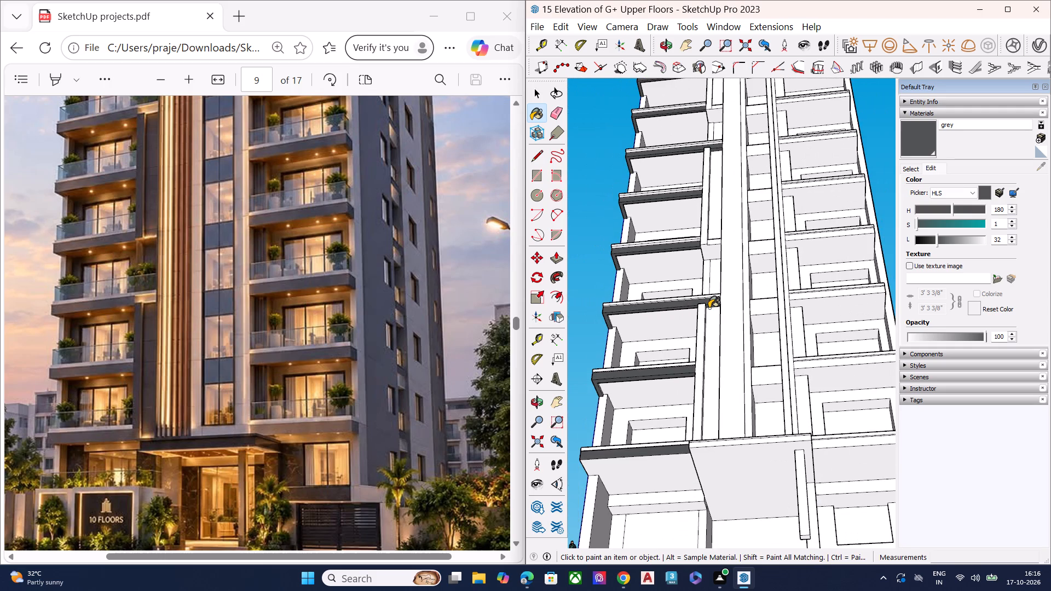
Paint the front and side edge faces of the top balcony slab in the right-hand column with grey.
scroll(691, 328, "down", 6)
middle_click_drag(711, 273, 703, 475)
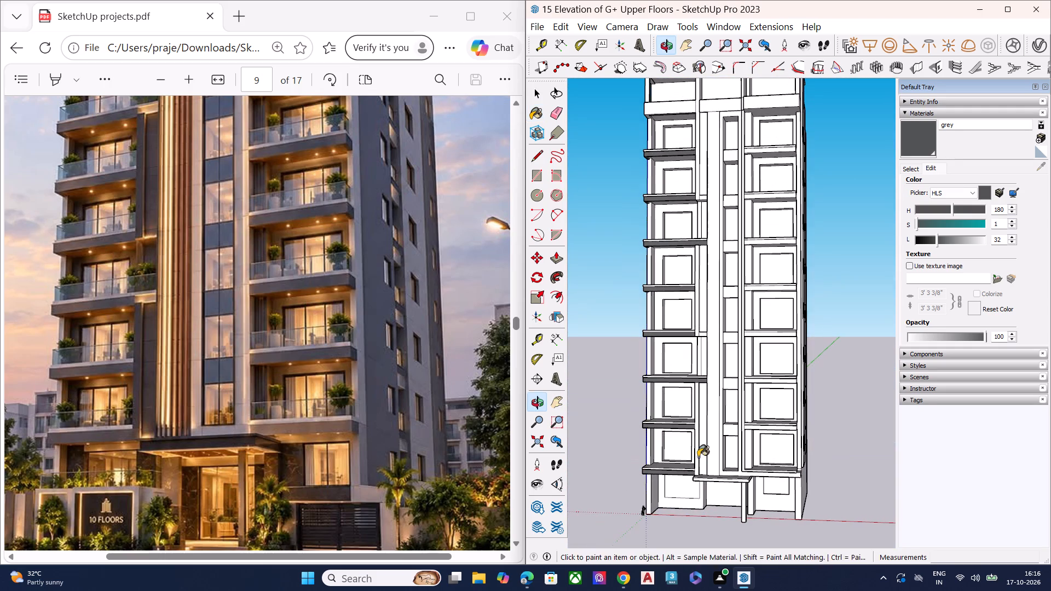
scroll(229, 395, "up", 3)
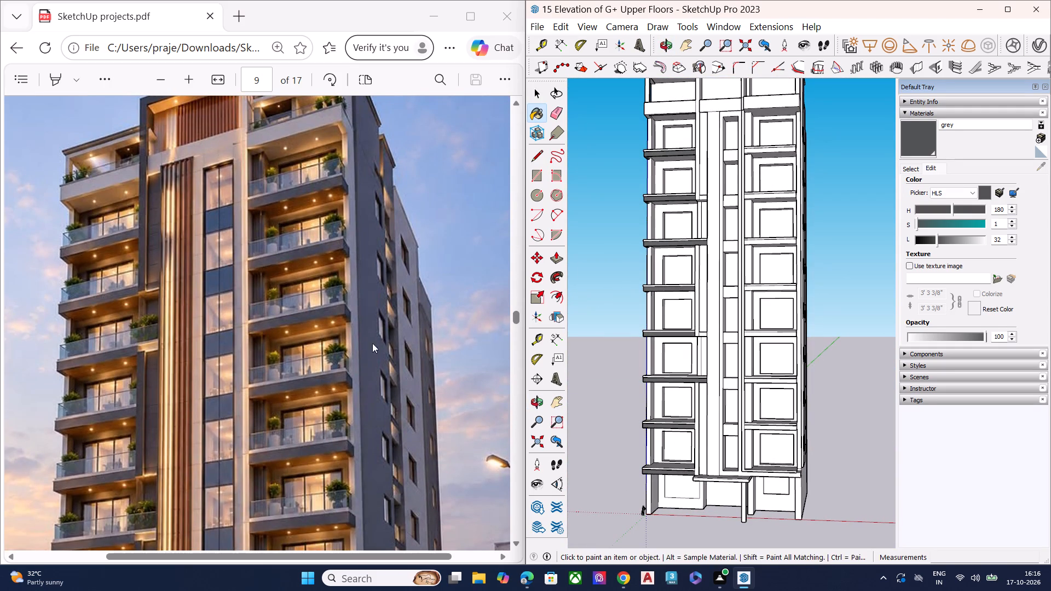
middle_click_drag(754, 294, 615, 306)
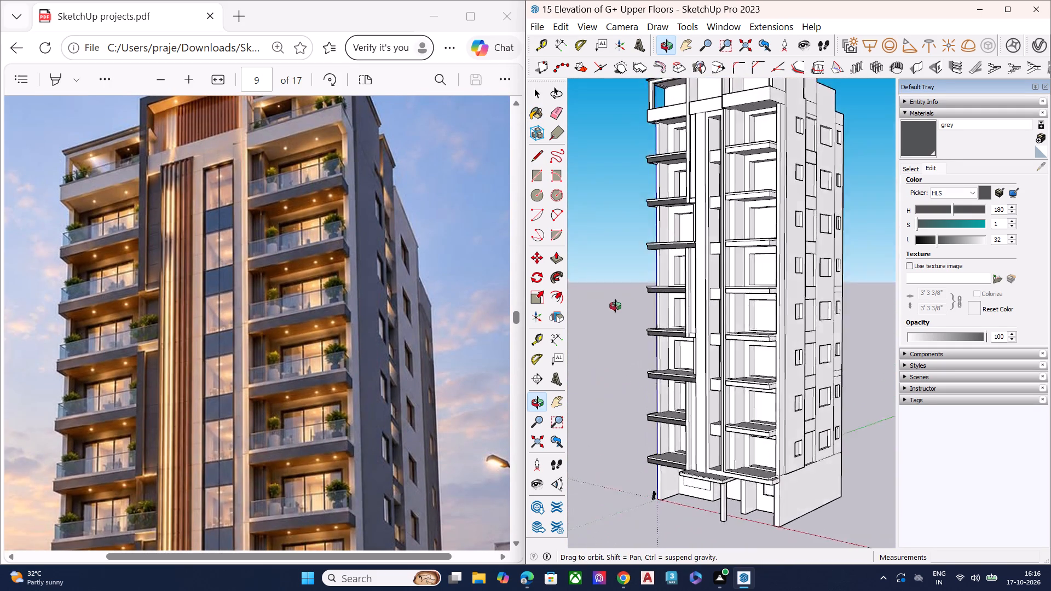
middle_click_drag(615, 306, 636, 281)
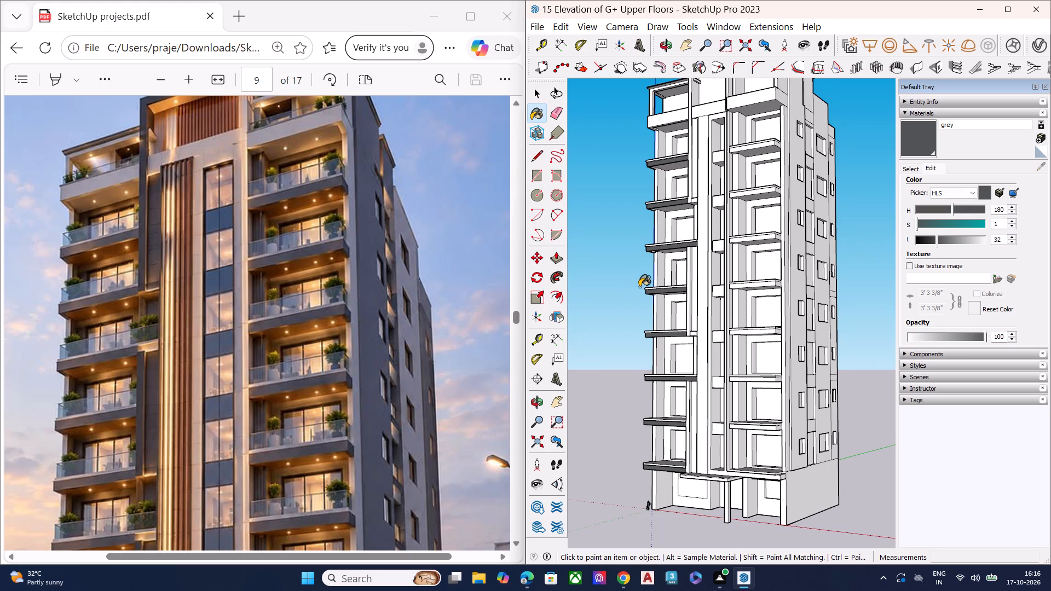
scroll(636, 289, "down", 1)
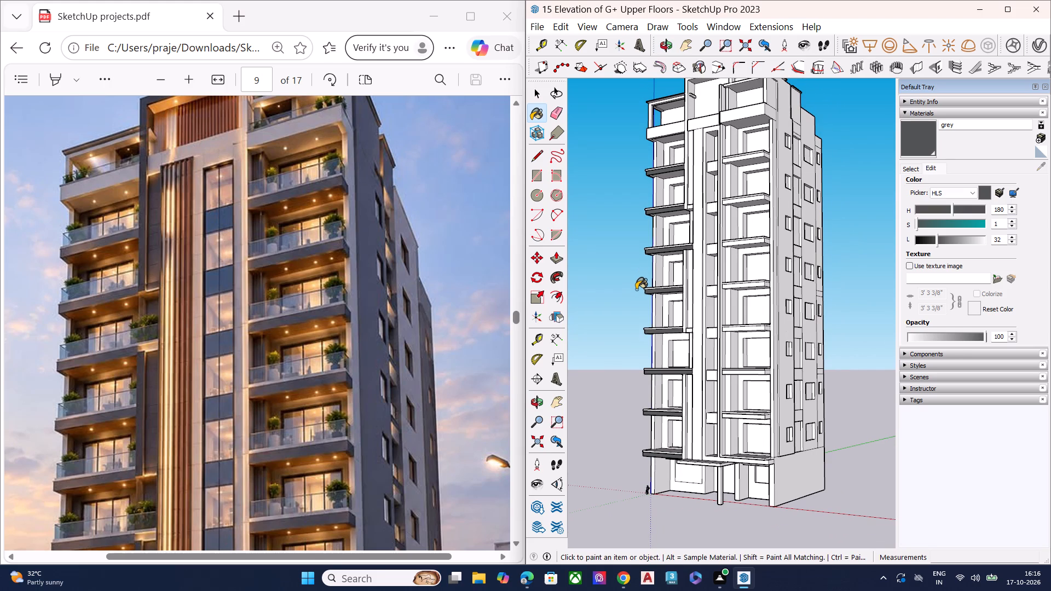
scroll(763, 125, "up", 5)
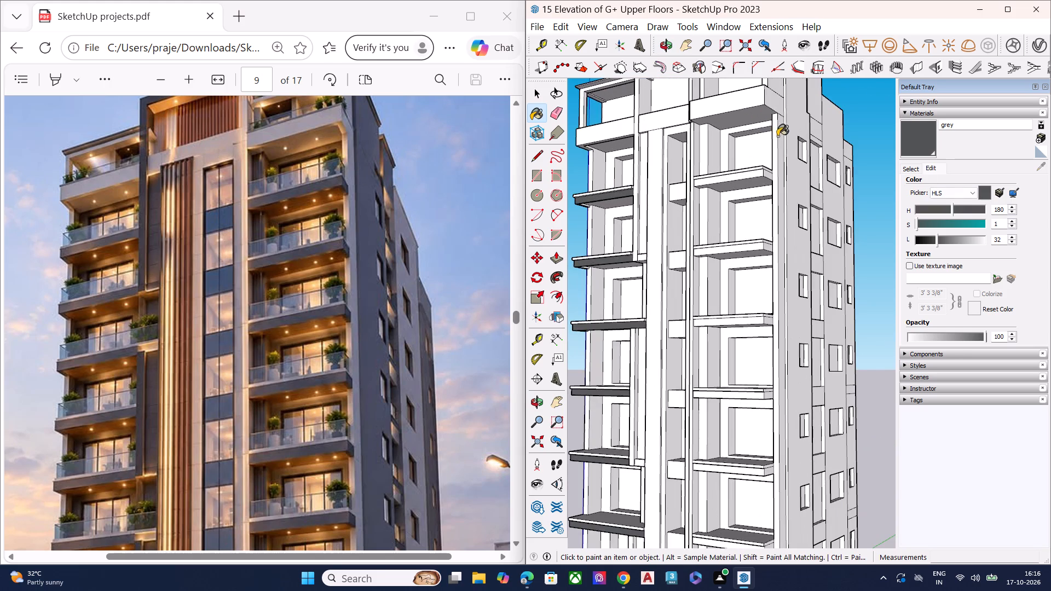
scroll(749, 178, "up", 8)
left_click(748, 171)
left_click(795, 175)
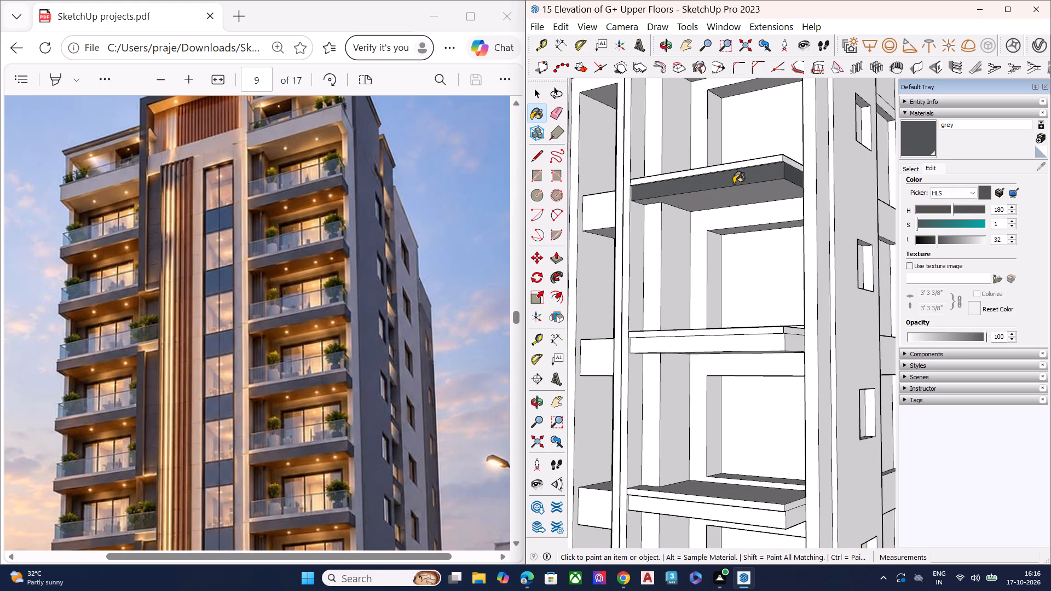
Paint the front and side edge faces of the second balcony slab from the top, right-hand column, with grey.
middle_click_drag(688, 177, 1003, 227)
middle_click_drag(790, 235, 927, 231)
middle_click_drag(844, 214, 742, 201)
scroll(805, 202, "up", 7)
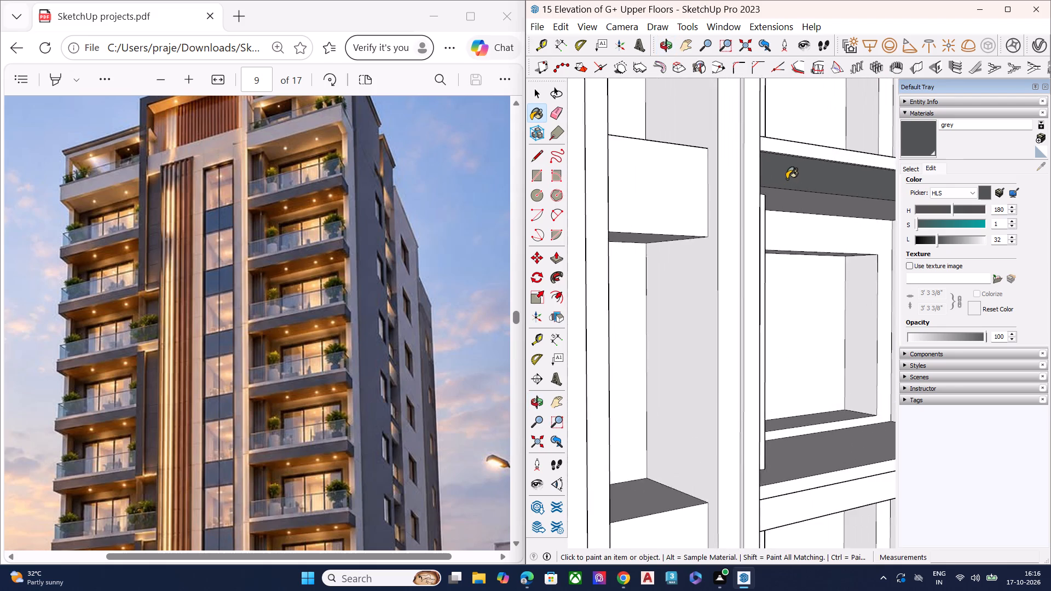
scroll(787, 179, "up", 2)
scroll(787, 179, "down", 12)
middle_click_drag(793, 356, 691, 272)
scroll(689, 272, "up", 8)
left_click(709, 311)
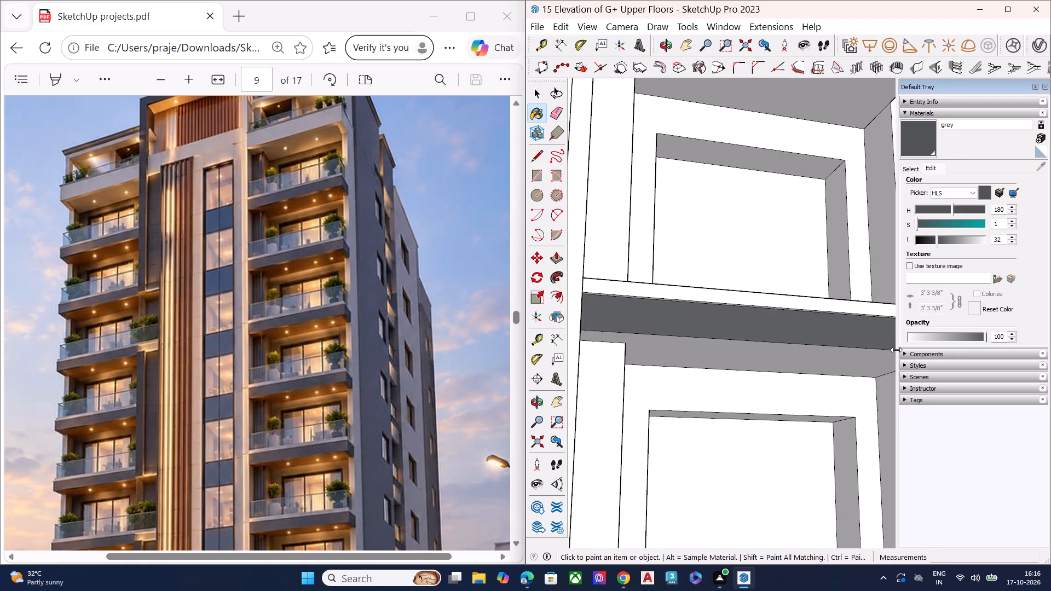
middle_click_drag(878, 344, 551, 293)
left_click(603, 282)
Paint the front and side edge faces of the third balcony slab from the top, right-hand column, with grey.
scroll(706, 292, "down", 13)
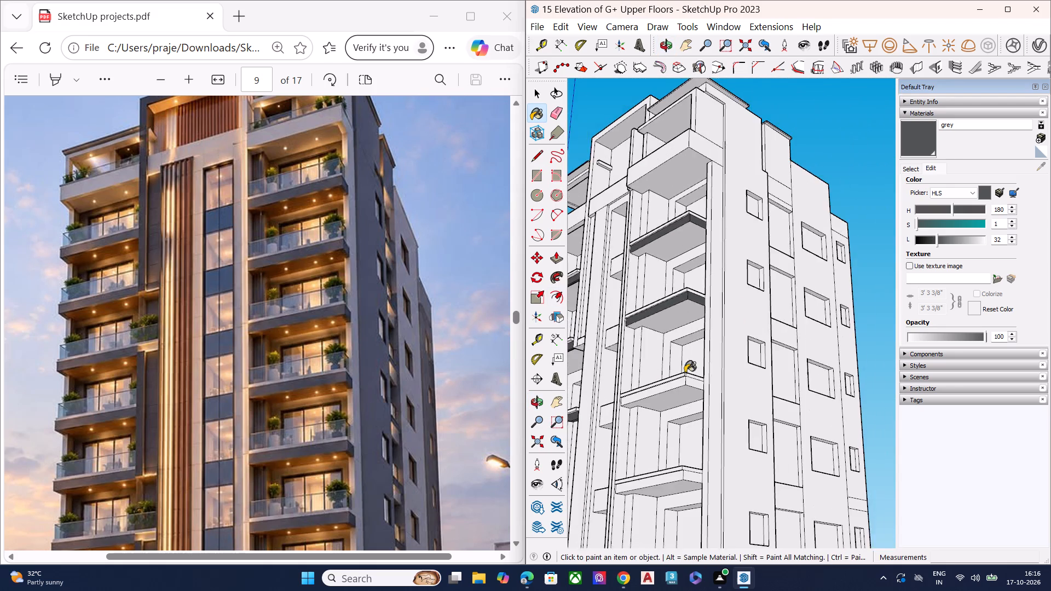
scroll(660, 395, "up", 9)
left_click(683, 373)
left_click(749, 364)
Paint the front and side edge faces of the fourth balcony slab from the top, right-hand column, with grey.
scroll(731, 346, "down", 6)
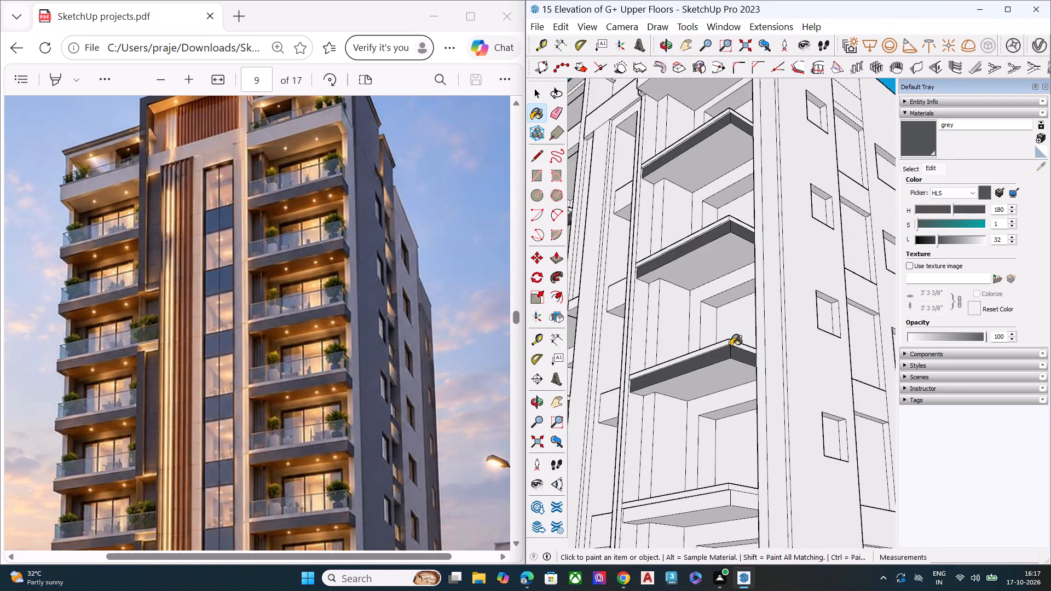
scroll(731, 346, "down", 6)
scroll(731, 346, "up", 2)
scroll(731, 346, "down", 3)
scroll(722, 447, "up", 5)
scroll(722, 460, "down", 1)
scroll(722, 460, "up", 8)
left_click(731, 391)
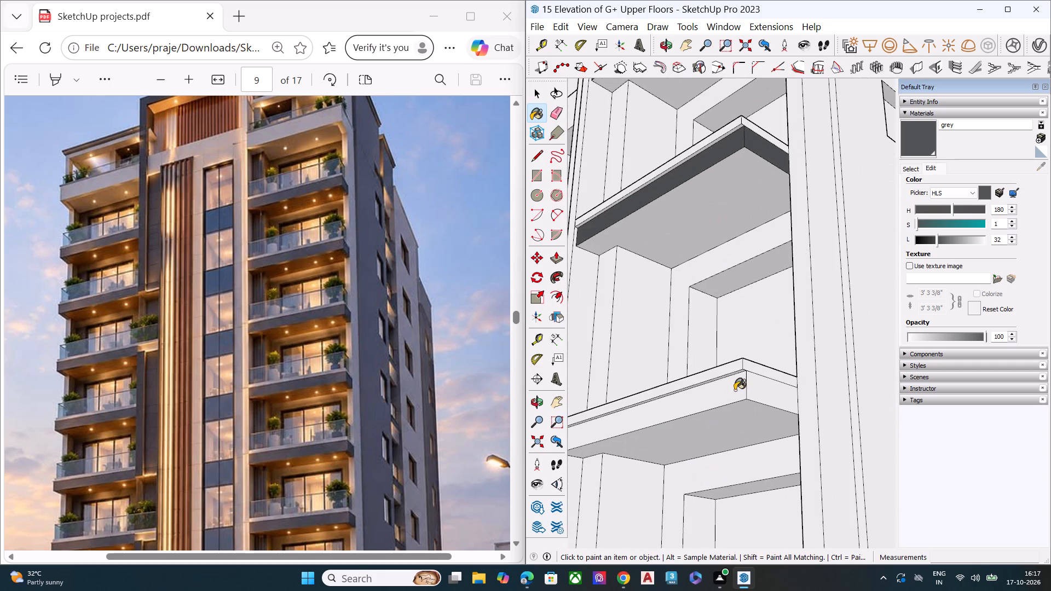
left_click(750, 388)
Paint the front and side edge faces of the fifth balcony slab from the top, right-hand column, with grey.
scroll(747, 377, "down", 3)
scroll(746, 376, "up", 1)
scroll(746, 376, "down", 13)
scroll(735, 513, "up", 1)
scroll(735, 513, "down", 2)
scroll(735, 513, "up", 5)
left_click(736, 467)
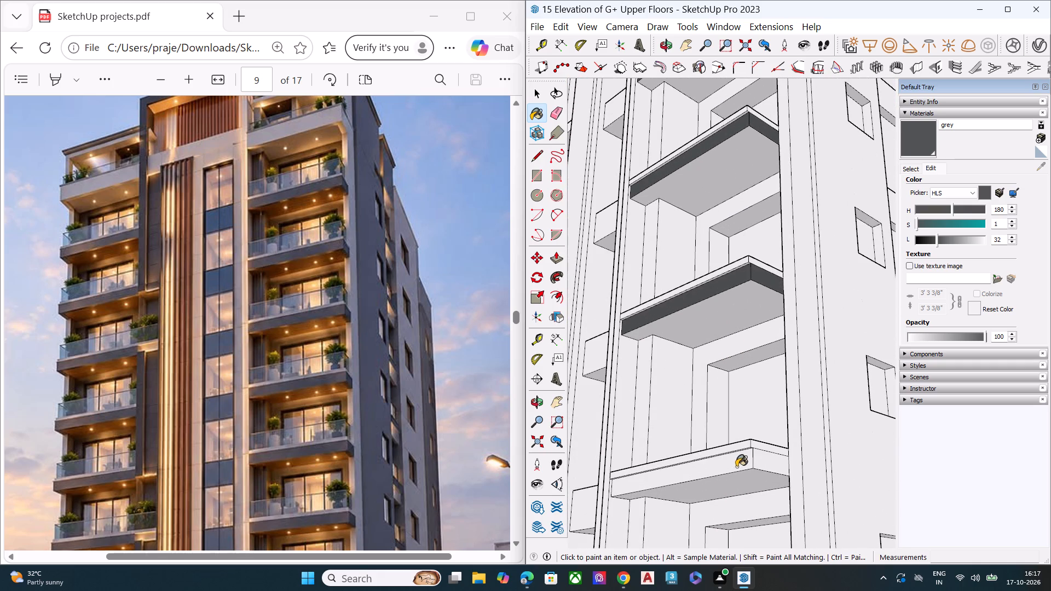
left_click(754, 462)
Paint the front and side edge faces of the sixth balcony slab from the top, right-hand column, with grey.
scroll(722, 427, "down", 5)
scroll(722, 427, "up", 1)
scroll(722, 427, "down", 11)
scroll(721, 491, "up", 4)
scroll(719, 508, "down", 1)
scroll(719, 508, "up", 2)
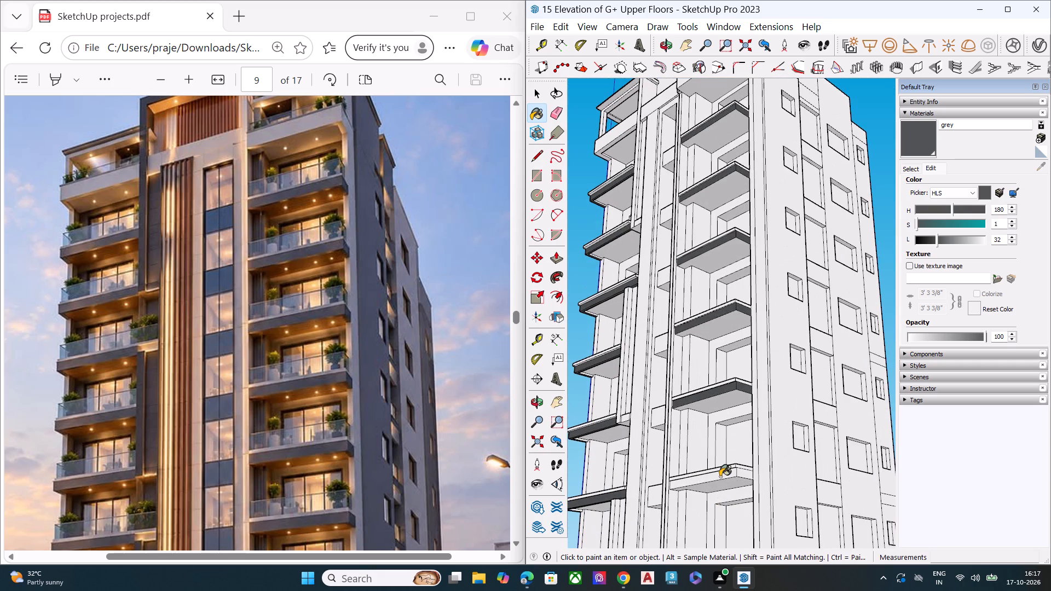
left_click(720, 477)
left_click(746, 478)
left_click(745, 474)
key("space")
scroll(716, 436, "down", 10)
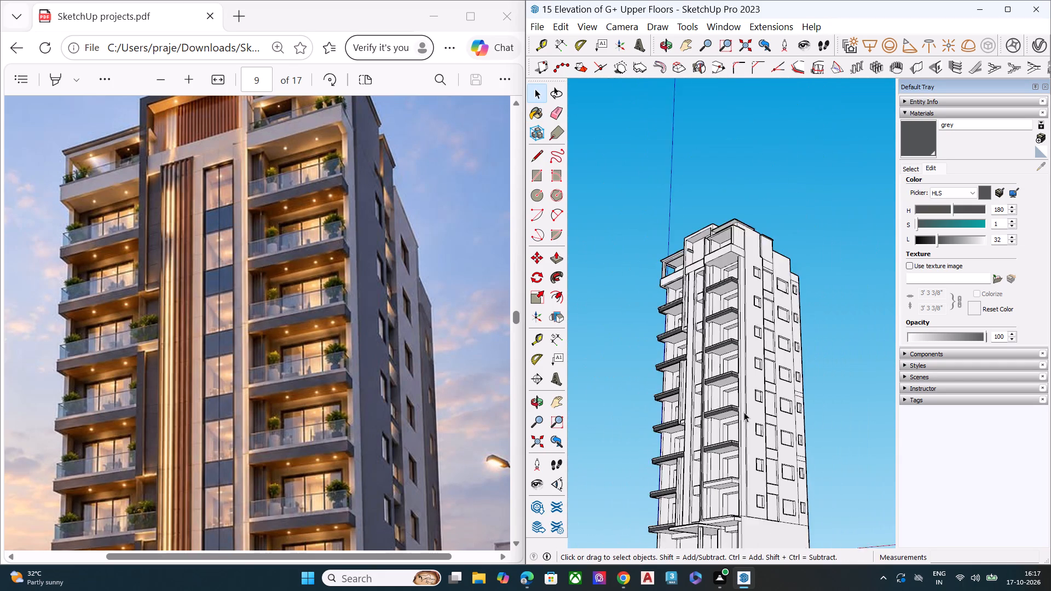
Paint the front and side edge faces of the seventh balcony slab from the top, right-hand column, with grey.
scroll(744, 412, "down", 1)
scroll(732, 489, "up", 2)
scroll(731, 494, "down", 1)
scroll(731, 494, "up", 4)
left_click(920, 146)
scroll(734, 357, "down", 3)
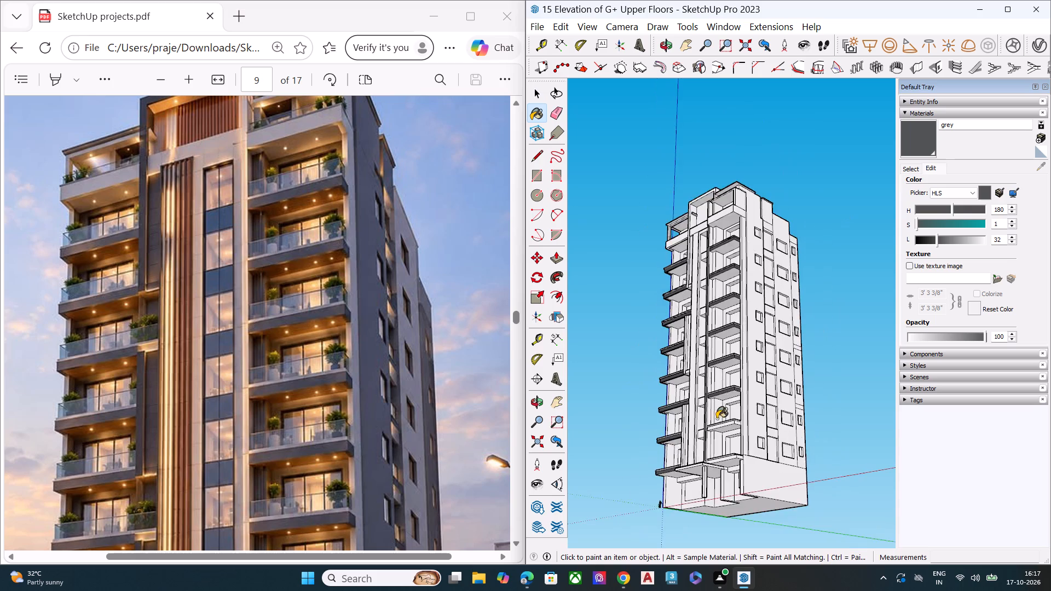
scroll(717, 419, "down", 2)
scroll(709, 484, "up", 12)
scroll(761, 387, "up", 6)
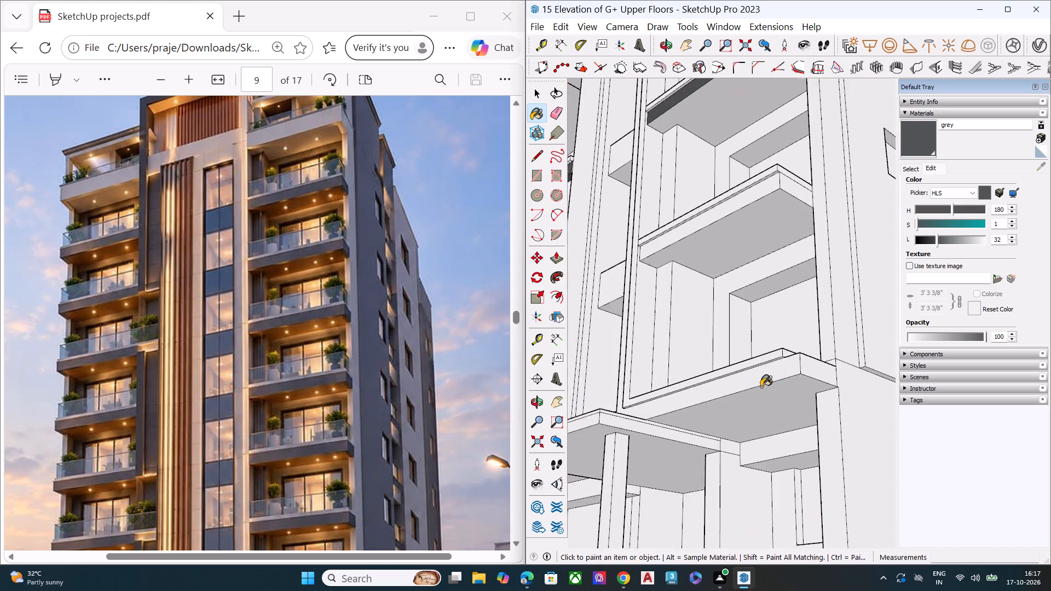
scroll(761, 387, "up", 2)
scroll(731, 354, "down", 9)
scroll(747, 206, "up", 9)
left_click(750, 383)
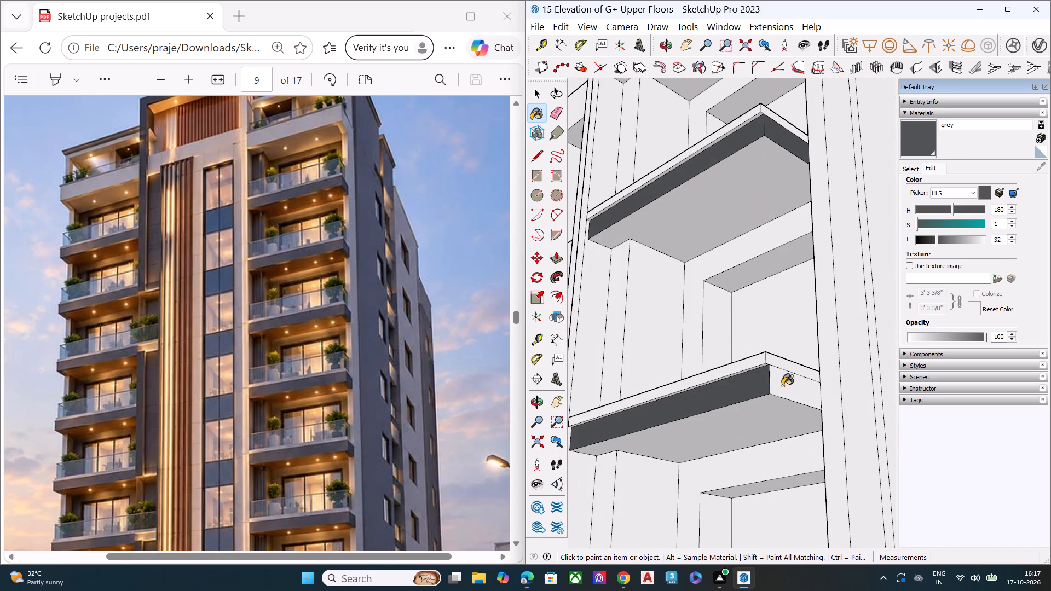
left_click(782, 386)
Paint the front and side edge faces of the lowest balcony slab in the right-hand column with grey.
scroll(738, 283, "down", 6)
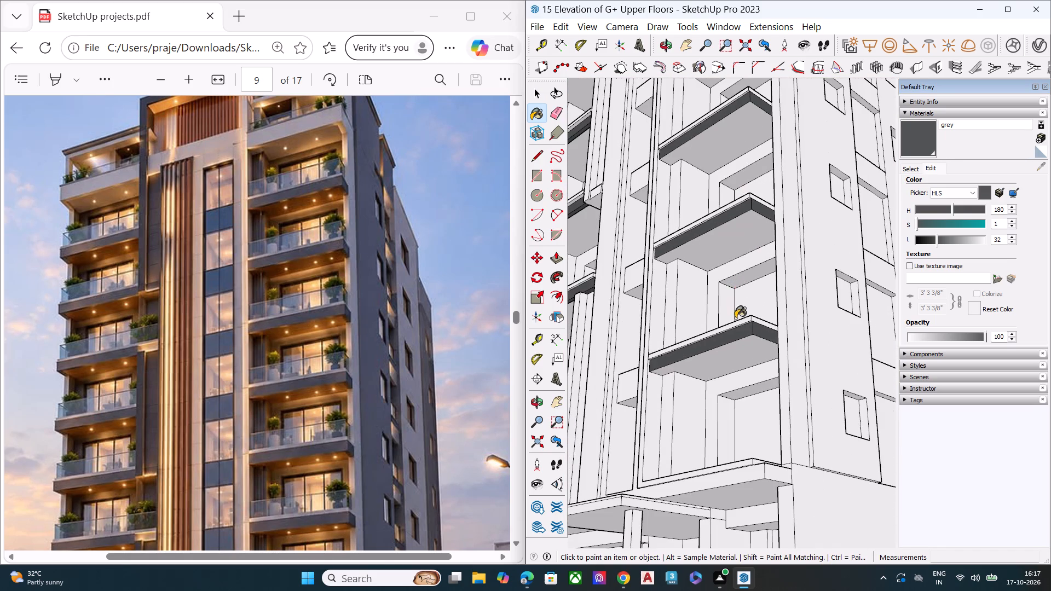
scroll(735, 319, "down", 4)
scroll(741, 430, "up", 5)
left_click(746, 422)
left_click(771, 415)
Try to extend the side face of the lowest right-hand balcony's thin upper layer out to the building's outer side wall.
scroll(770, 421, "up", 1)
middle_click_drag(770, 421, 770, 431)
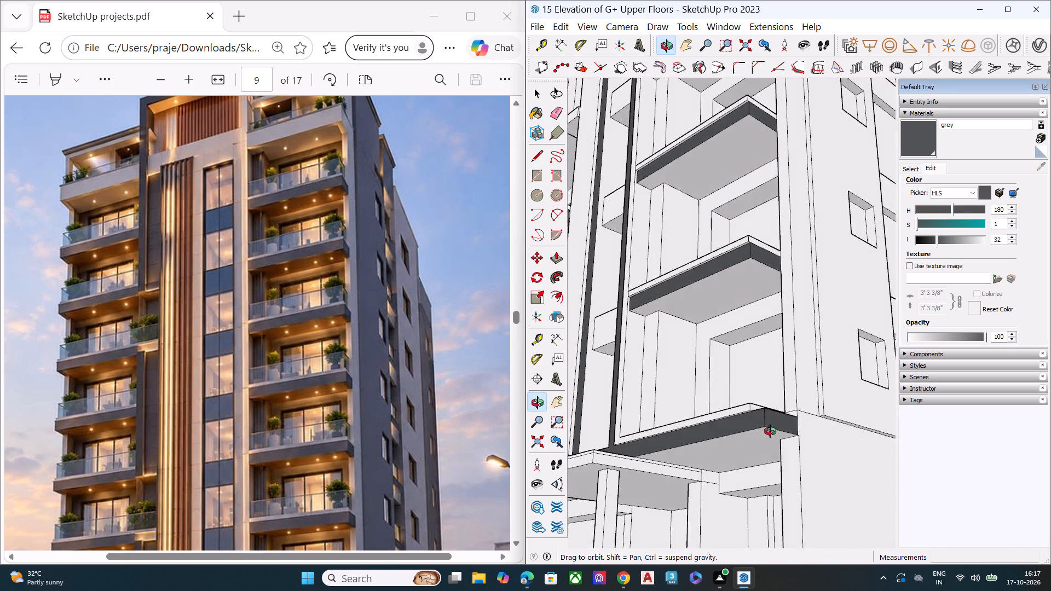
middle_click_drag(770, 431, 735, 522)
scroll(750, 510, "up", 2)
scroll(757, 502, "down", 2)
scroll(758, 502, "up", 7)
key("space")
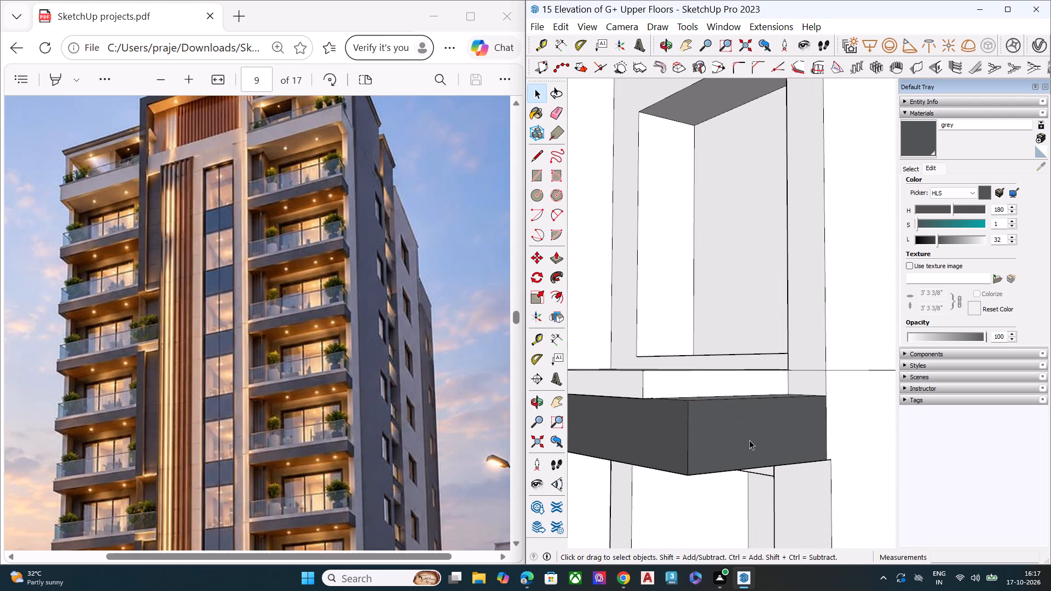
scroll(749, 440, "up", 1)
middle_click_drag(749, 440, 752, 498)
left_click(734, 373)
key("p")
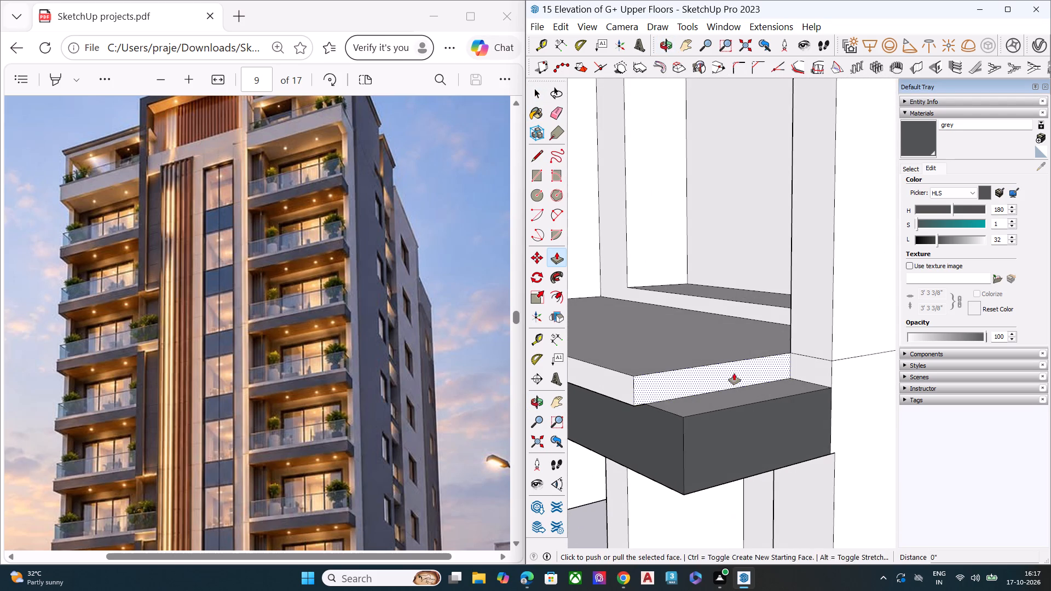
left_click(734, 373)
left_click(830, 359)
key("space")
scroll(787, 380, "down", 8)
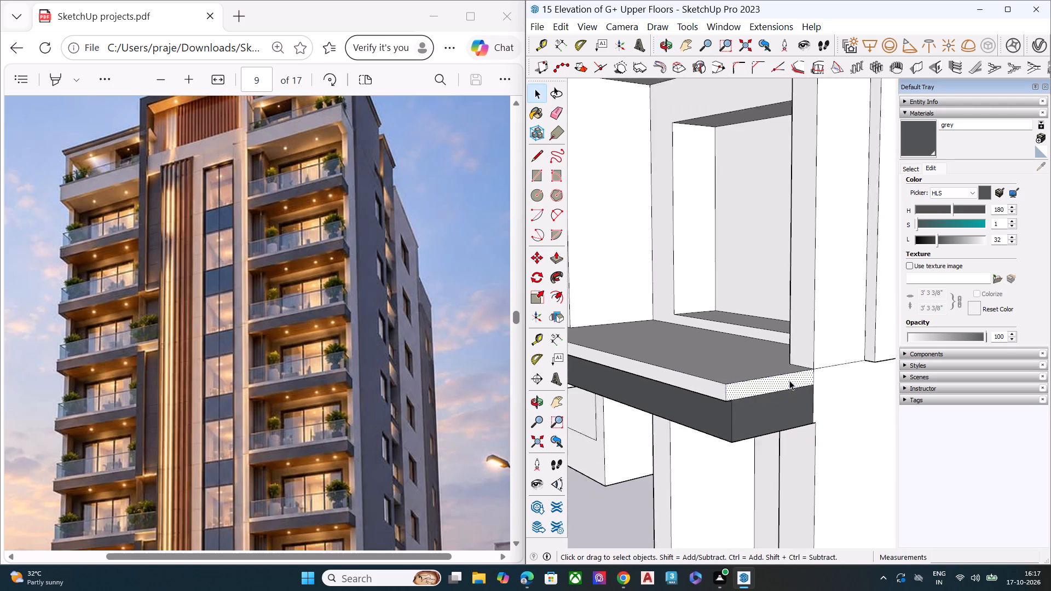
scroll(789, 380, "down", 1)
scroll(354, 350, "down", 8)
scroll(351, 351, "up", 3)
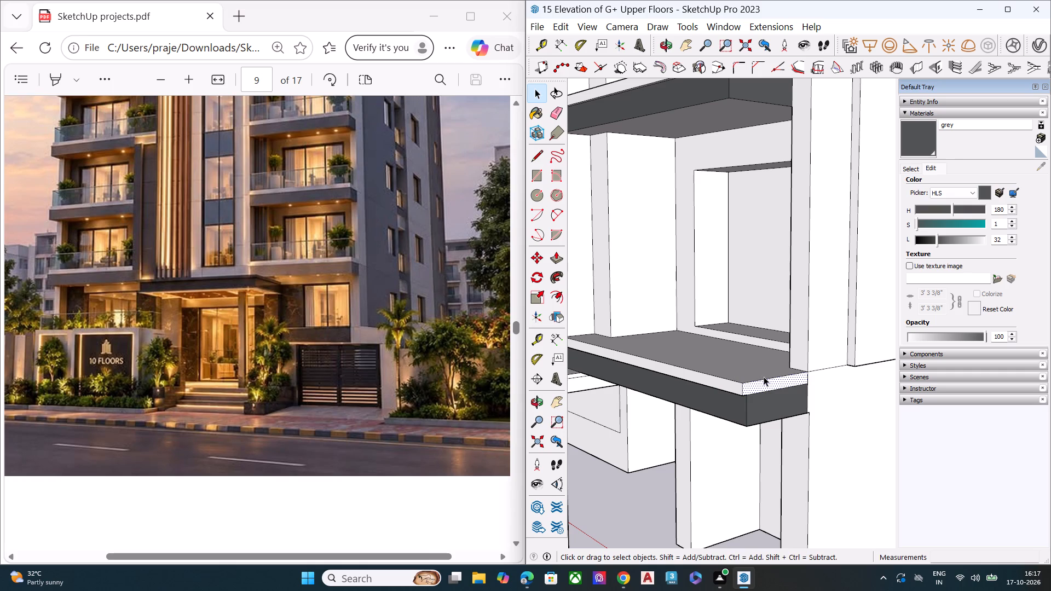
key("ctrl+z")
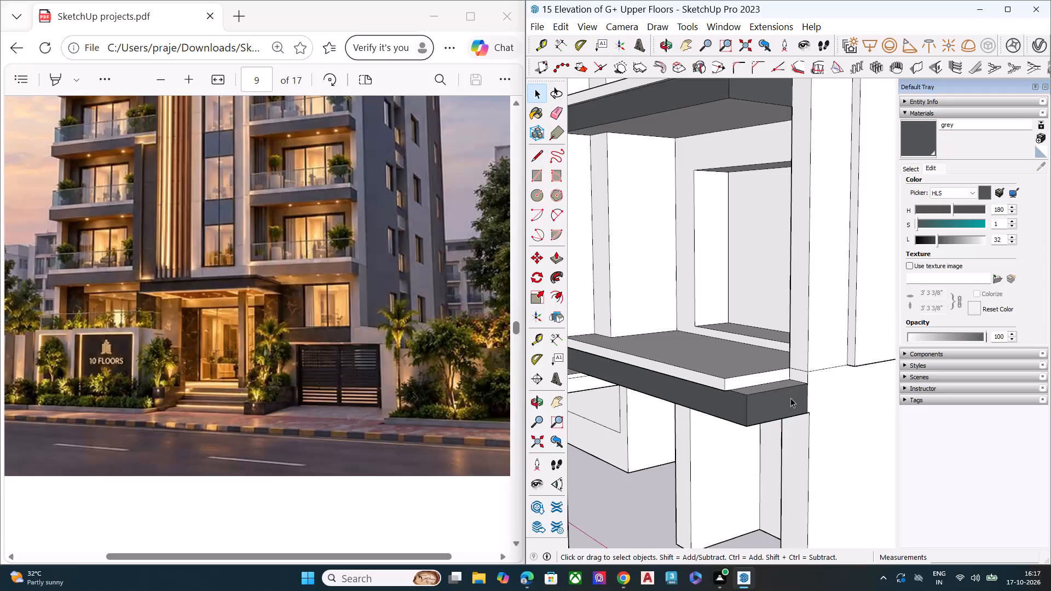
Push the side face of the lowest right-hand balcony's grey lower band inward to align with the thin upper layer's side.
left_click(790, 403)
key("p")
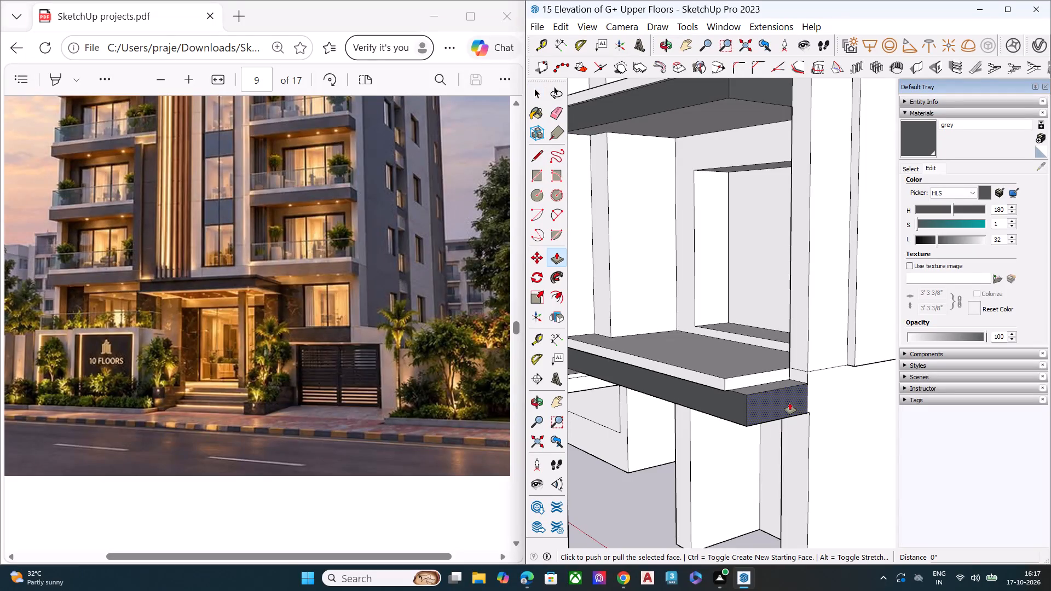
left_click(805, 384)
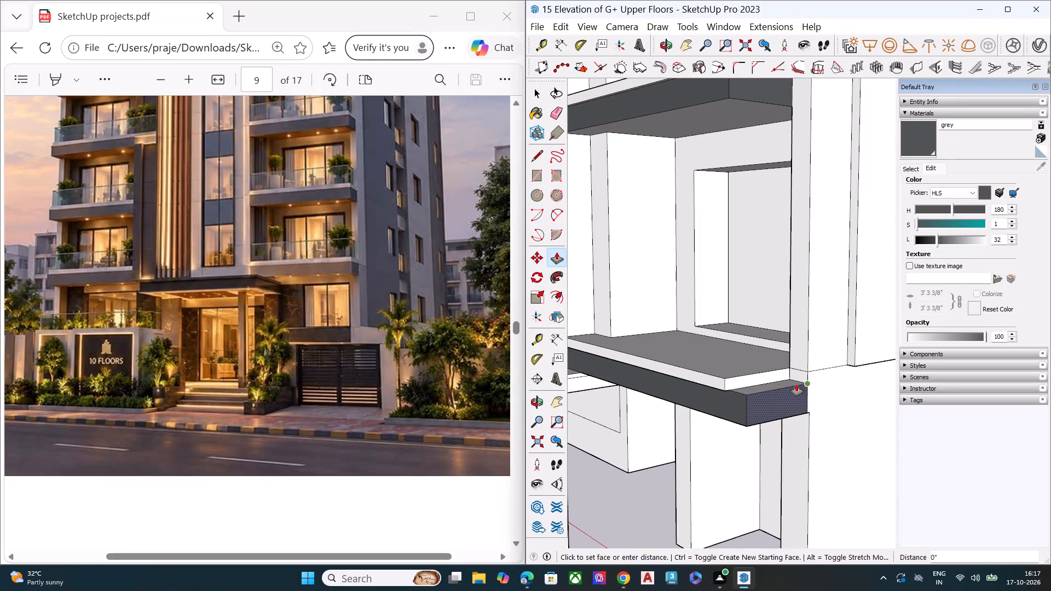
left_click(786, 376)
key("space")
middle_click_drag(808, 380, 841, 335)
scroll(836, 347, "up", 8)
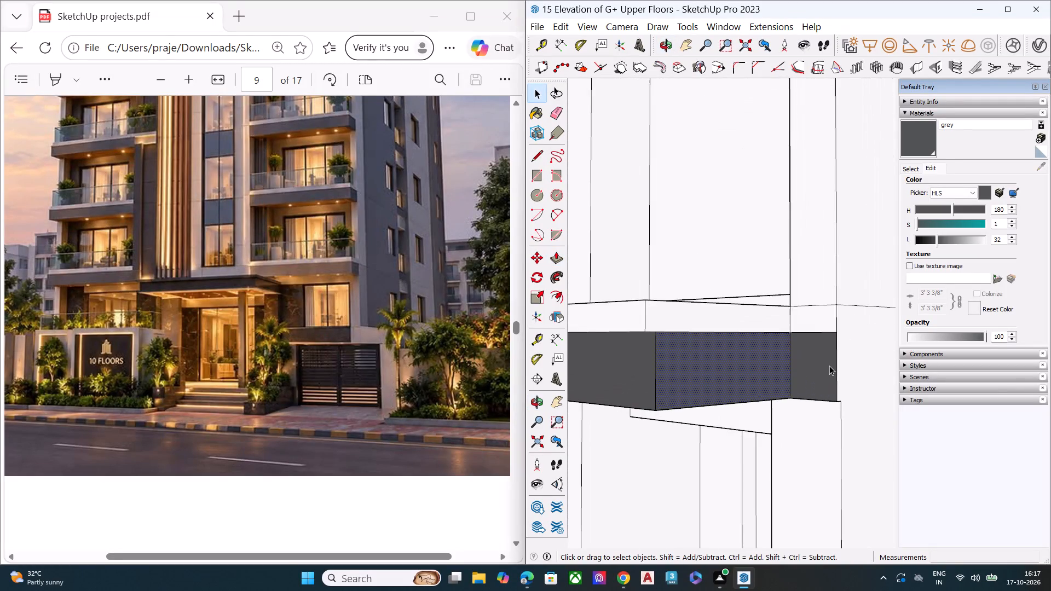
middle_click_drag(821, 366, 704, 280)
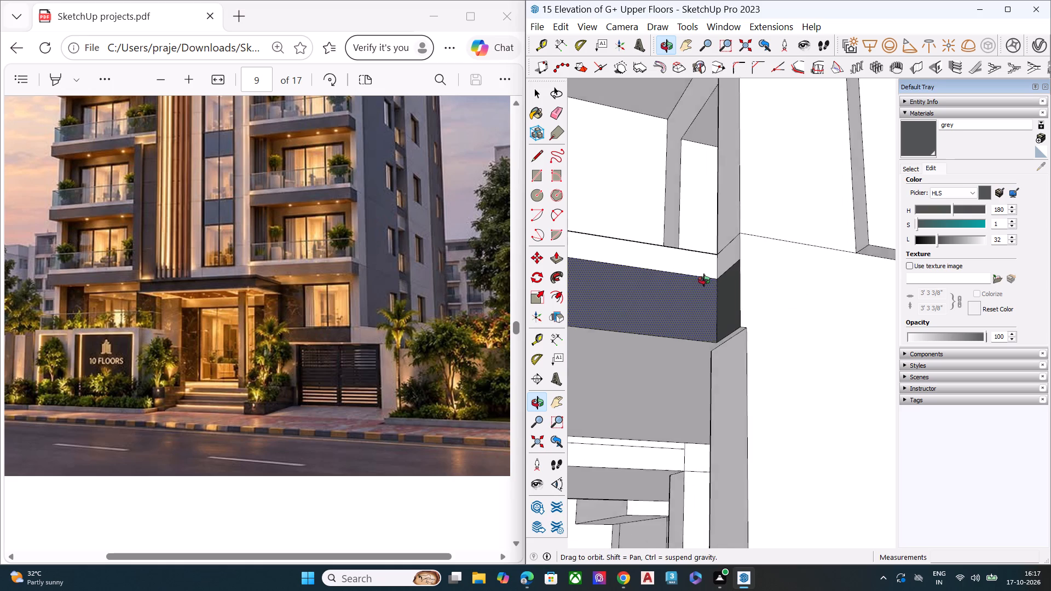
Undo the last push of the lowest right-hand balcony's grey lower band and clear the selection.
middle_click_drag(704, 280, 714, 274)
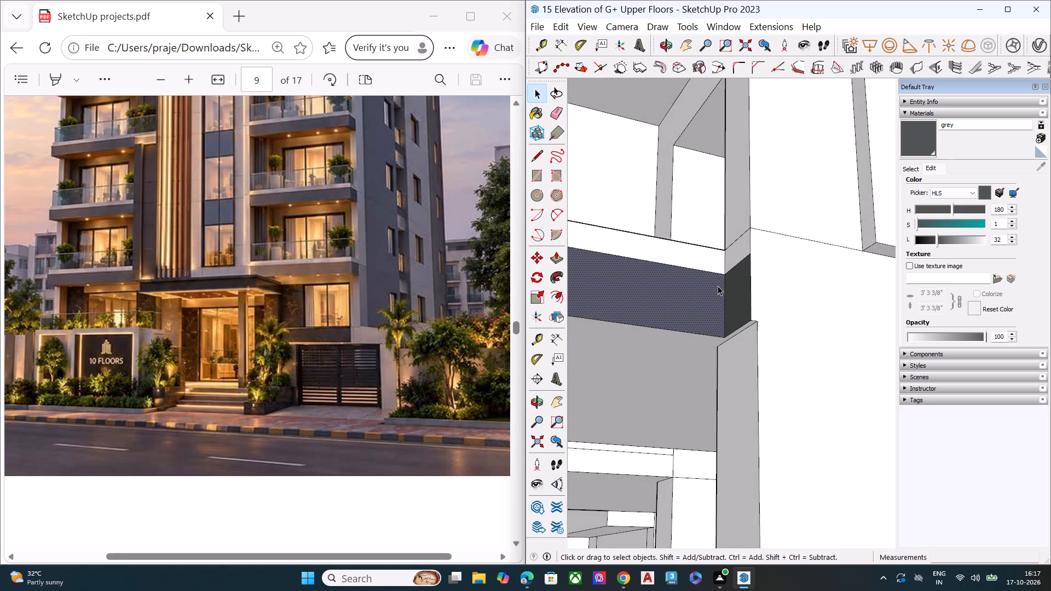
middle_click_drag(725, 281, 729, 312)
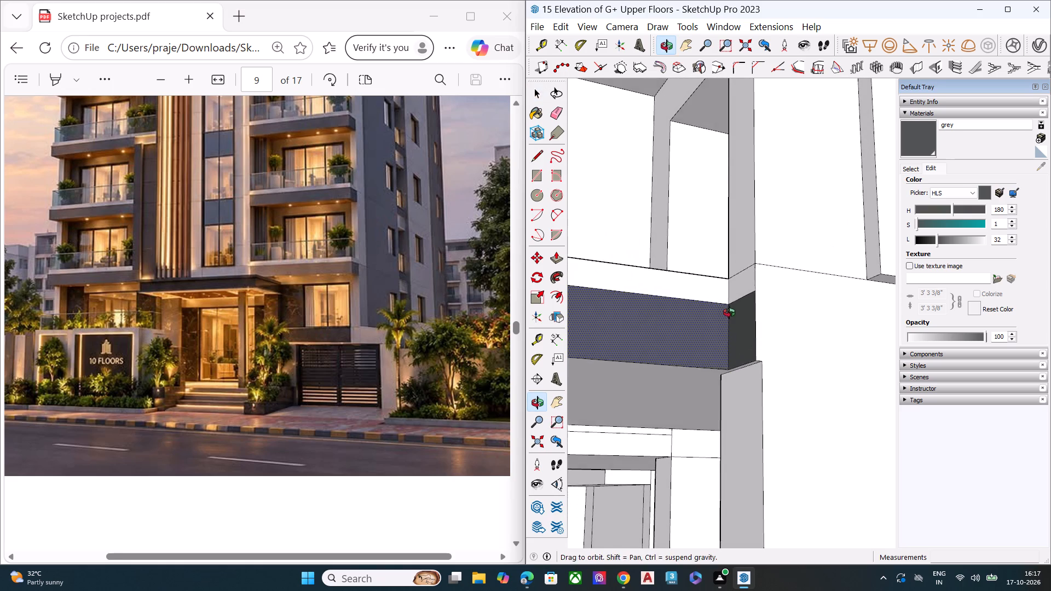
middle_click_drag(729, 312, 729, 314)
key("ctrl+z")
key("space")
scroll(730, 316, "down", 9)
scroll(738, 291, "up", 2)
scroll(738, 291, "down", 2)
scroll(738, 291, "up", 1)
scroll(738, 291, "down", 7)
scroll(738, 292, "up", 2)
scroll(738, 293, "down", 2)
scroll(738, 293, "up", 1)
scroll(738, 293, "down", 3)
scroll(737, 296, "up", 1)
scroll(737, 297, "down", 1)
scroll(736, 299, "up", 2)
scroll(736, 299, "down", 2)
scroll(735, 300, "up", 1)
scroll(734, 302, "down", 5)
key("space")
left_click(655, 499)
left_click(672, 474)
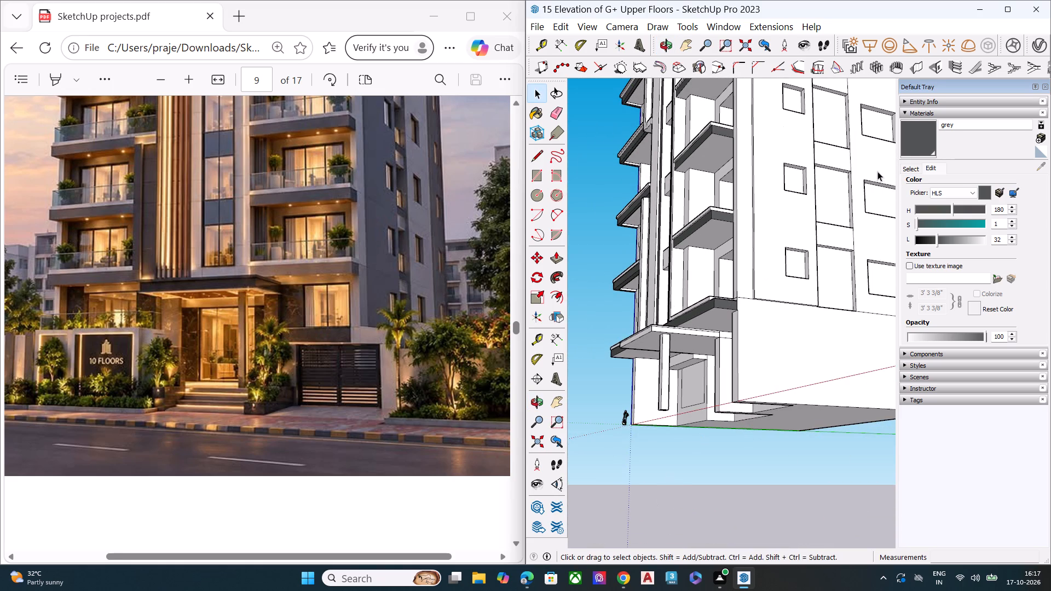
Examine the tower's balconies, central recess and side walls against the reference rendering, with the grey material ready for painting.
left_click(906, 147)
scroll(702, 309, "down", 6)
middle_click_drag(691, 321, 832, 411)
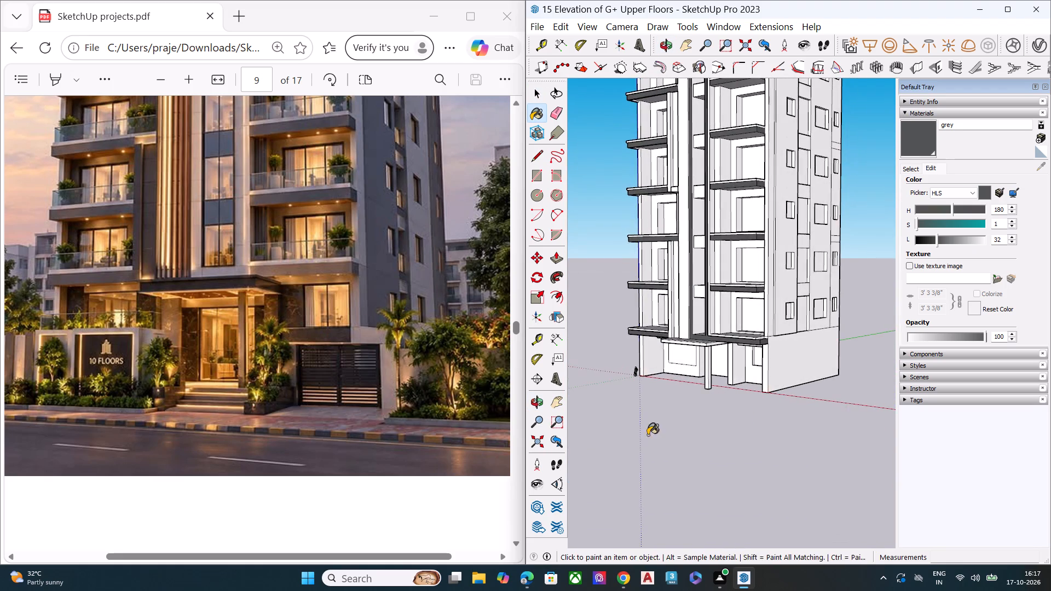
scroll(623, 447, "down", 4)
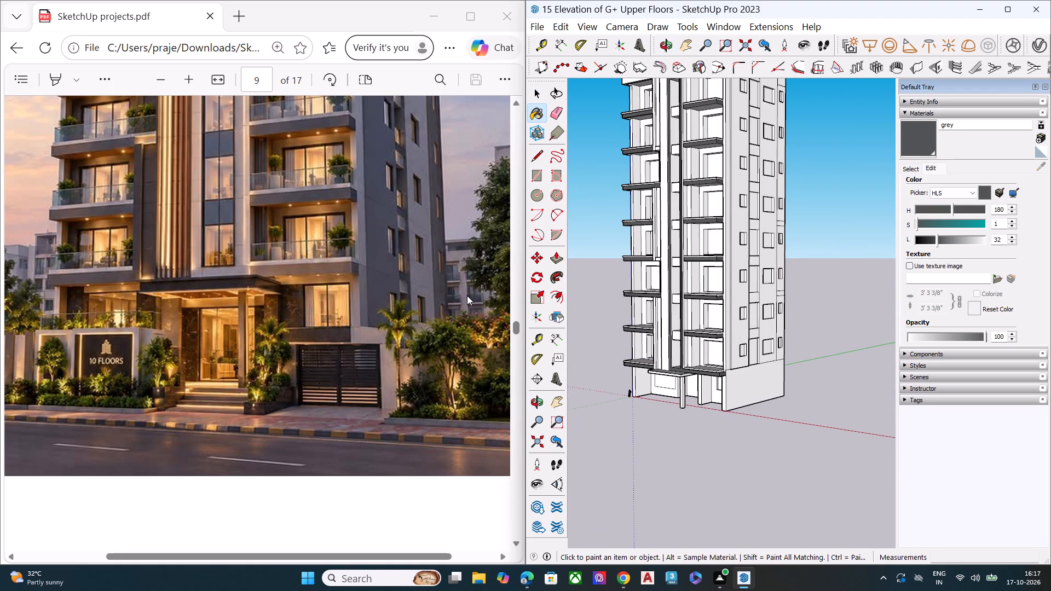
scroll(611, 291, "down", 6)
middle_click_drag(647, 201, 653, 165)
scroll(653, 166, "up", 7)
scroll(645, 204, "down", 2)
scroll(633, 268, "up", 3)
scroll(633, 268, "down", 2)
scroll(633, 268, "up", 1)
scroll(633, 268, "down", 1)
scroll(633, 268, "up", 4)
scroll(633, 268, "down", 2)
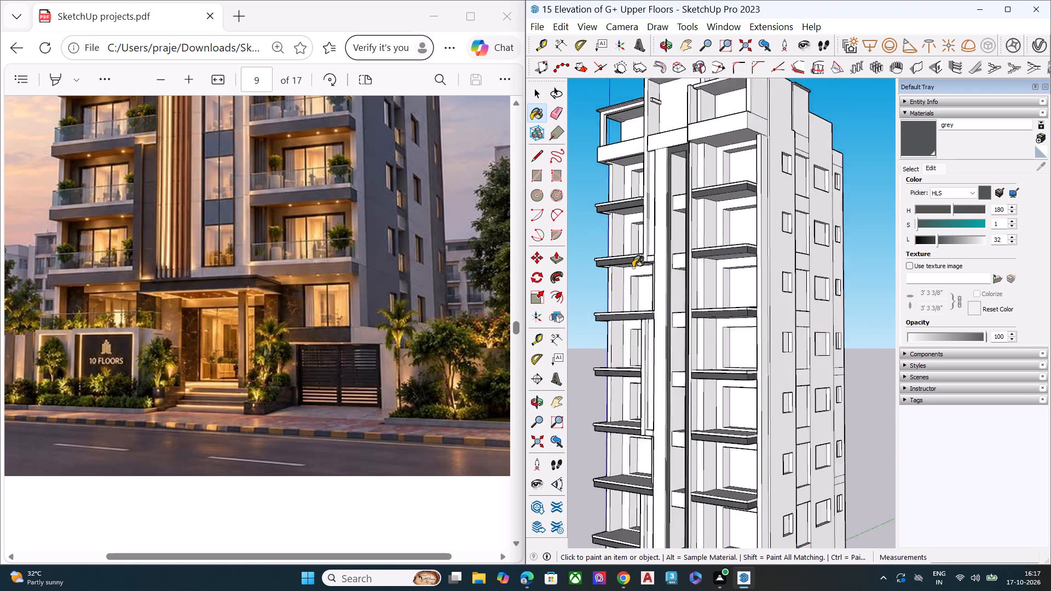
scroll(633, 268, "down", 4)
middle_click_drag(660, 254, 802, 225)
scroll(708, 207, "up", 8)
scroll(663, 188, "up", 1)
scroll(663, 188, "down", 1)
scroll(663, 188, "up", 1)
scroll(663, 188, "down", 1)
scroll(663, 188, "up", 16)
middle_click_drag(663, 188, 515, 205)
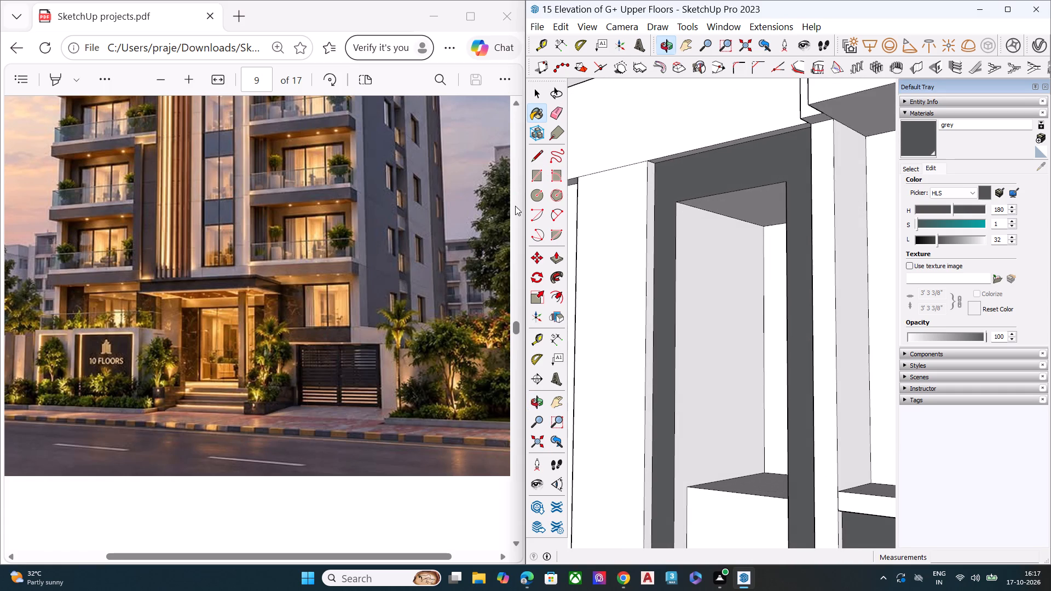
scroll(781, 274, "down", 13)
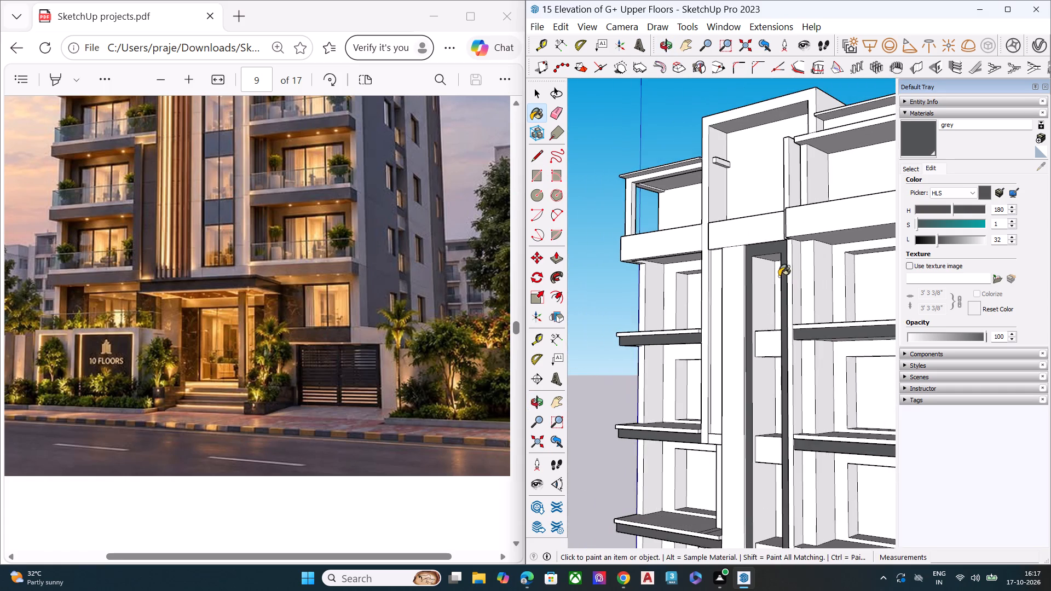
scroll(759, 366, "up", 7)
scroll(737, 307, "down", 10)
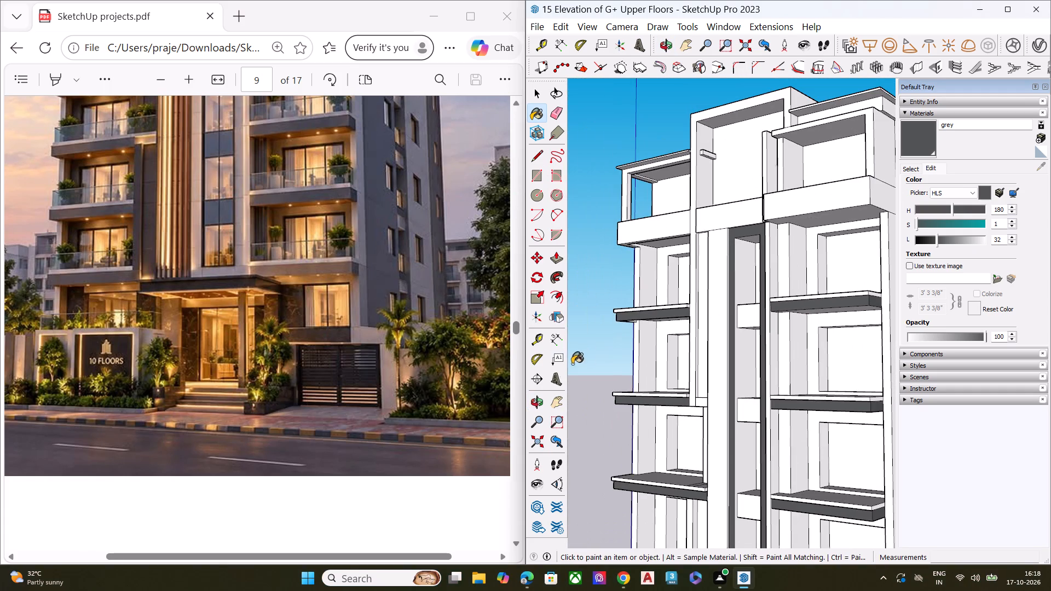
scroll(545, 360, "down", 2)
scroll(545, 360, "up", 1)
scroll(545, 360, "down", 5)
scroll(443, 311, "down", 2)
scroll(482, 323, "up", 1)
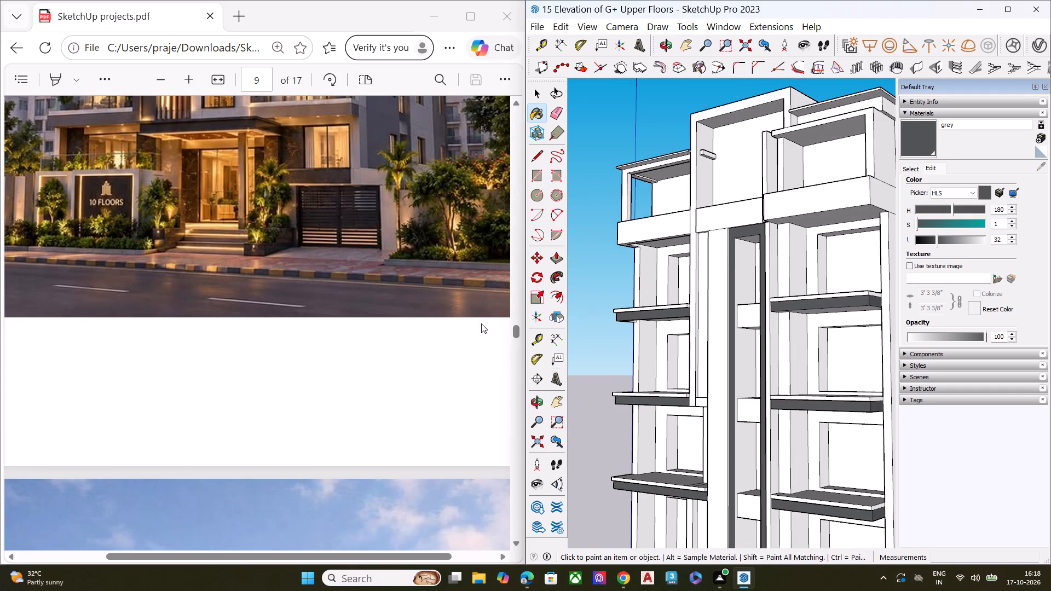
scroll(481, 323, "up", 5)
scroll(481, 323, "down", 2)
scroll(809, 297, "down", 8)
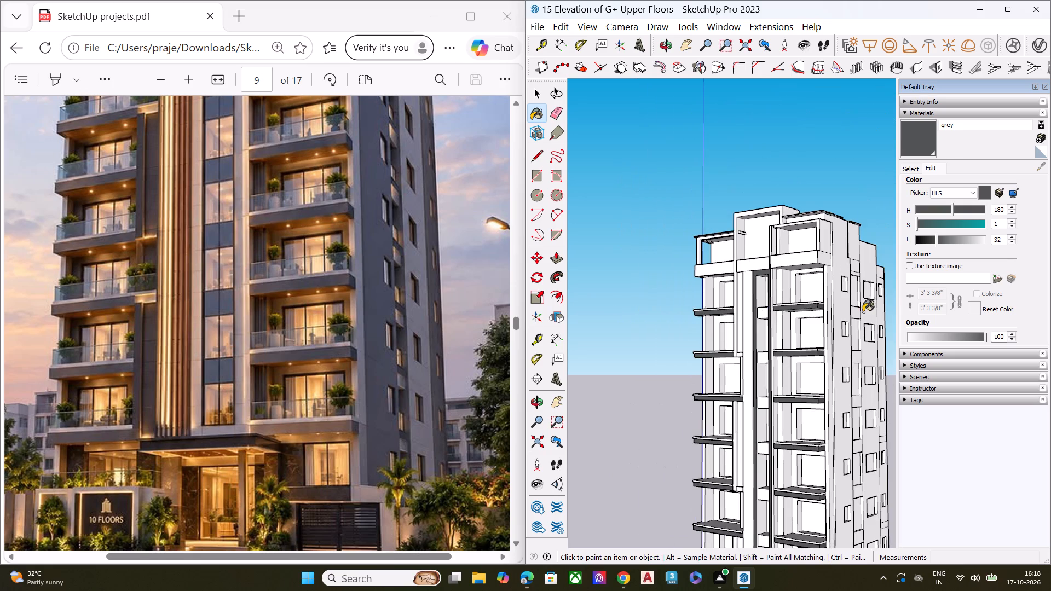
Paint the rearmost strip of the tower's window side wall with grey.
scroll(883, 308, "up", 9)
left_click(874, 317)
Create a new generic V-Ray material and name it "warm colour".
scroll(859, 317, "down", 7)
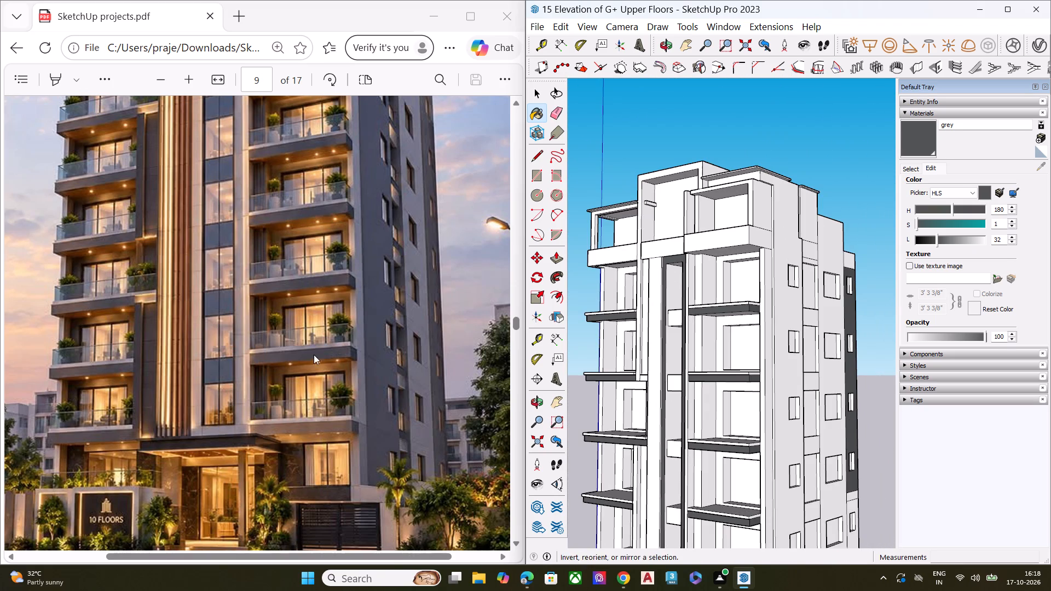
scroll(278, 361, "up", 2)
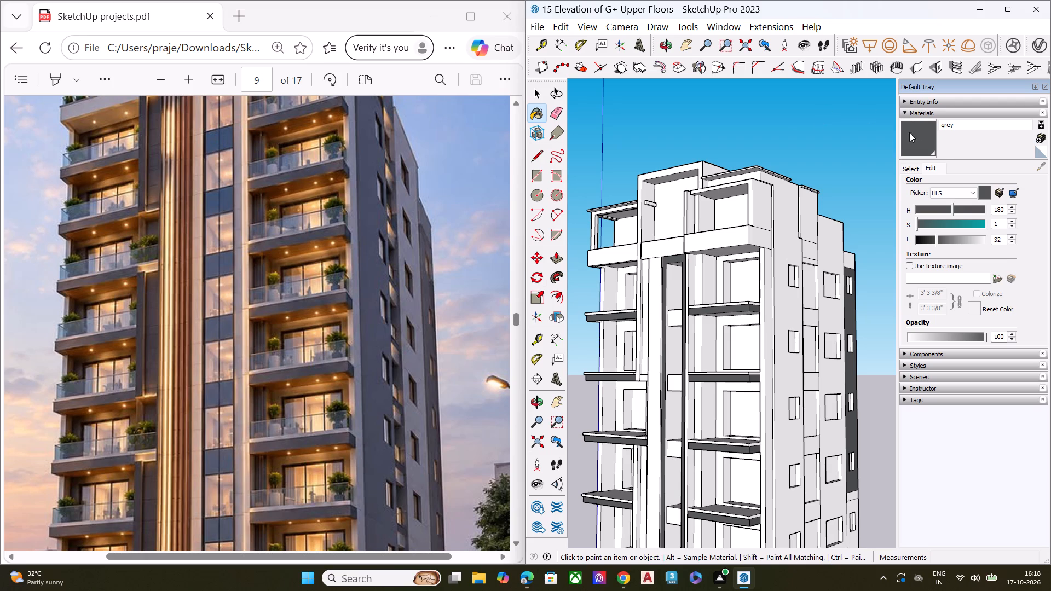
left_click(1031, 49)
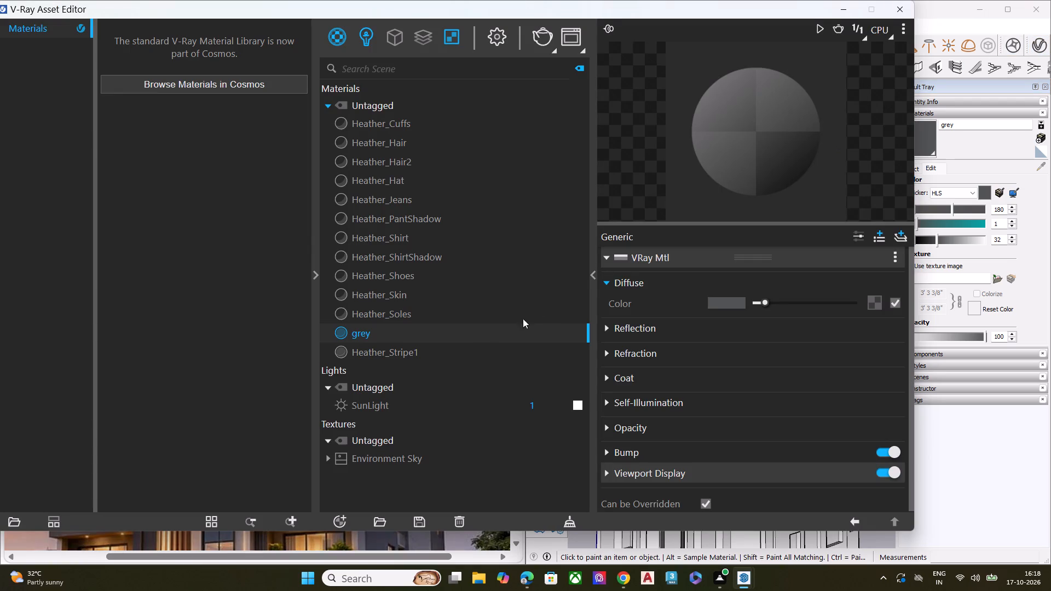
left_click(340, 525)
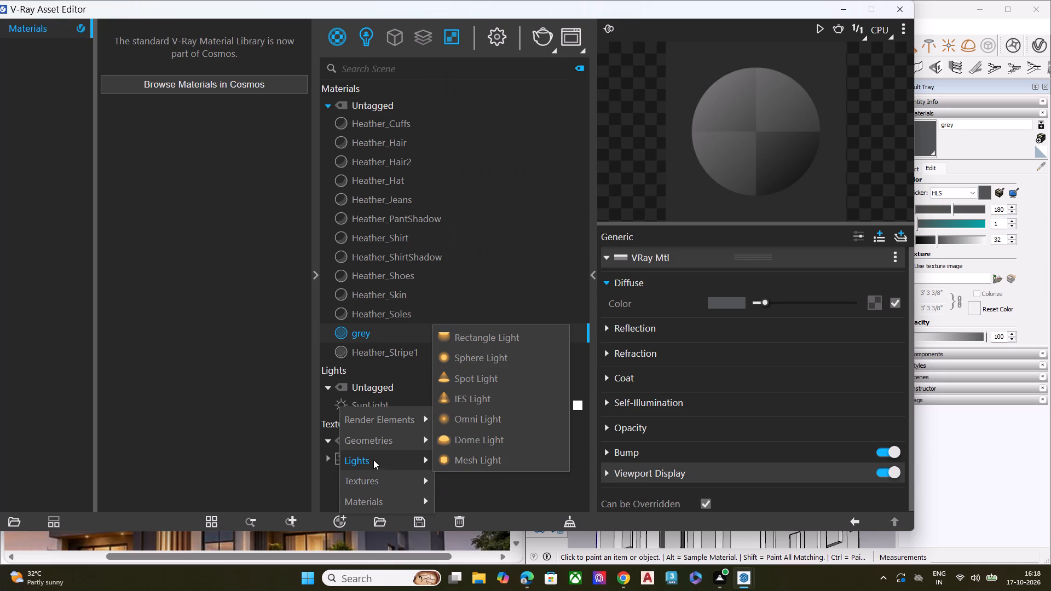
left_click(380, 501)
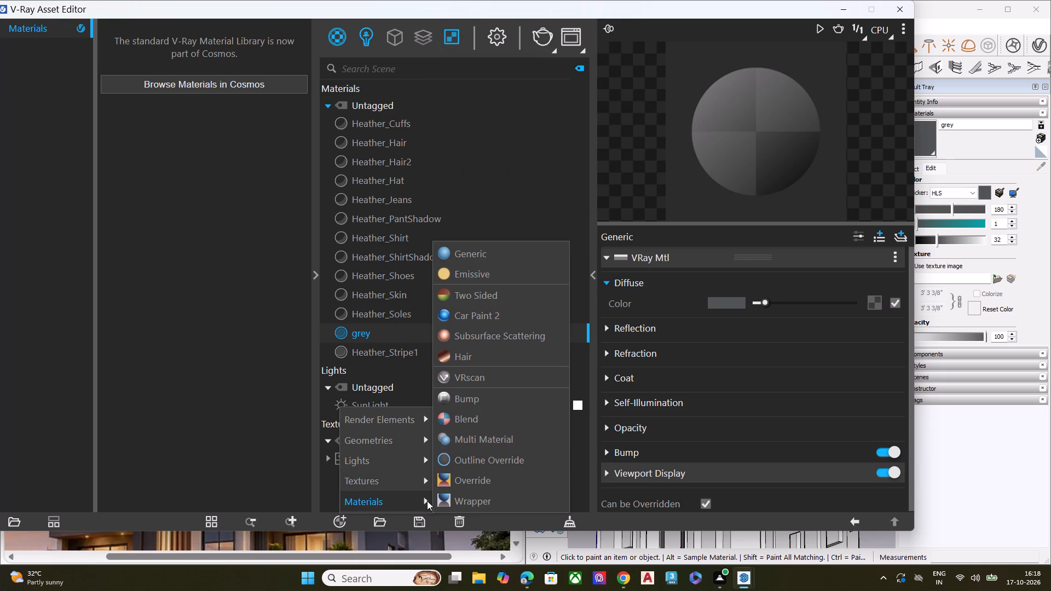
left_click(501, 259)
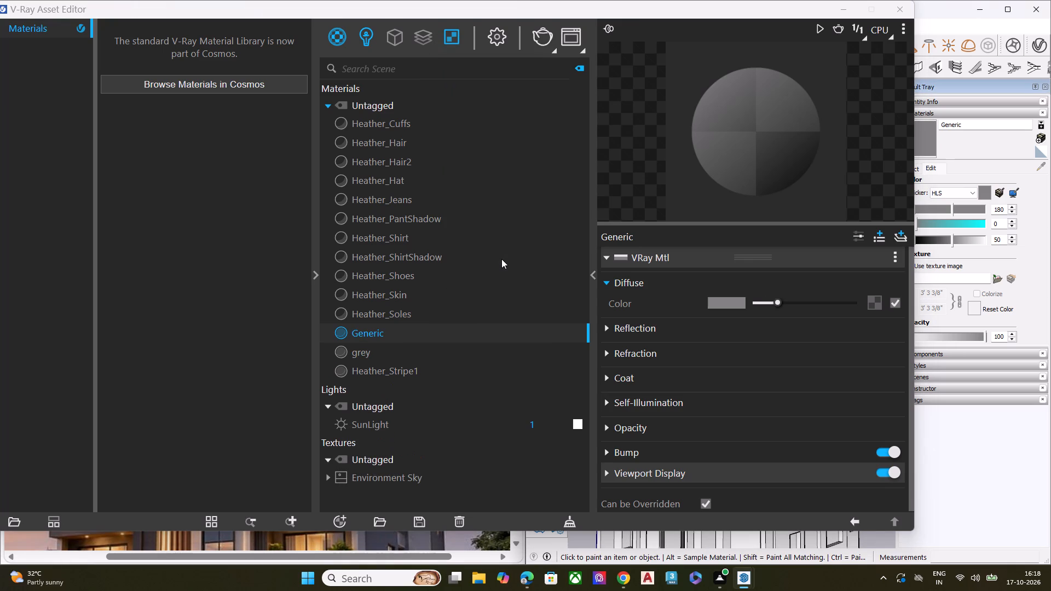
right_click(409, 333)
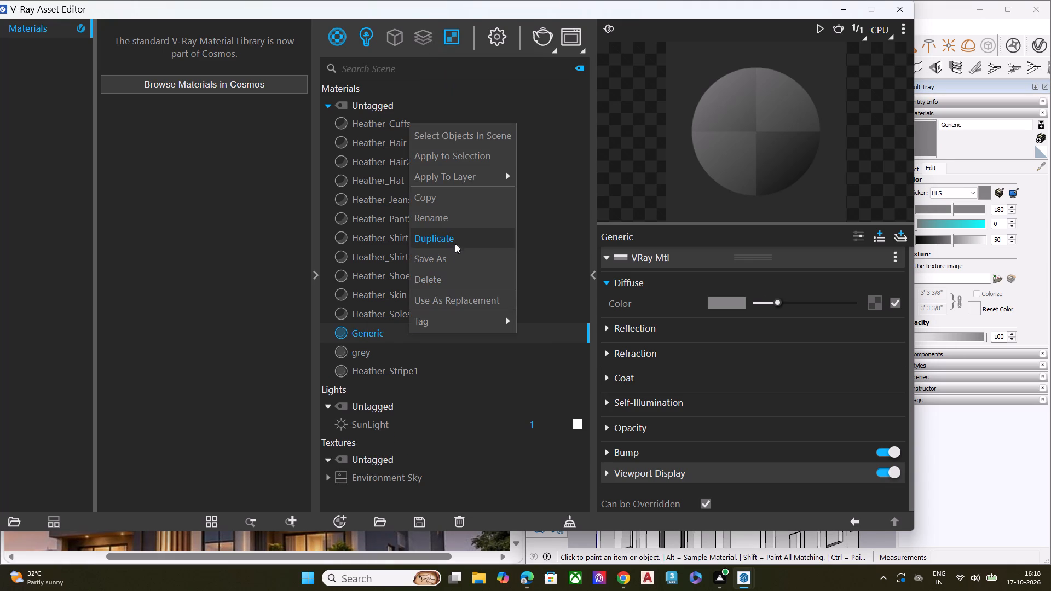
left_click(465, 219)
key("BackSpace")
key("BackSpace")
key("BackSpace")
key("BackSpace")
key("BackSpace")
key("BackSpace")
key("BackSpace")
key("BackSpace")
key("BackSpace")
key("BackSpace")
key("BackSpace")
key("BackSpace")
key("BackSpace")
key("BackSpace")
key("BackSpace")
key("BackSpace")
key("BackSpace")
key("BackSpace")
key("BackSpace")
key("BackSpace")
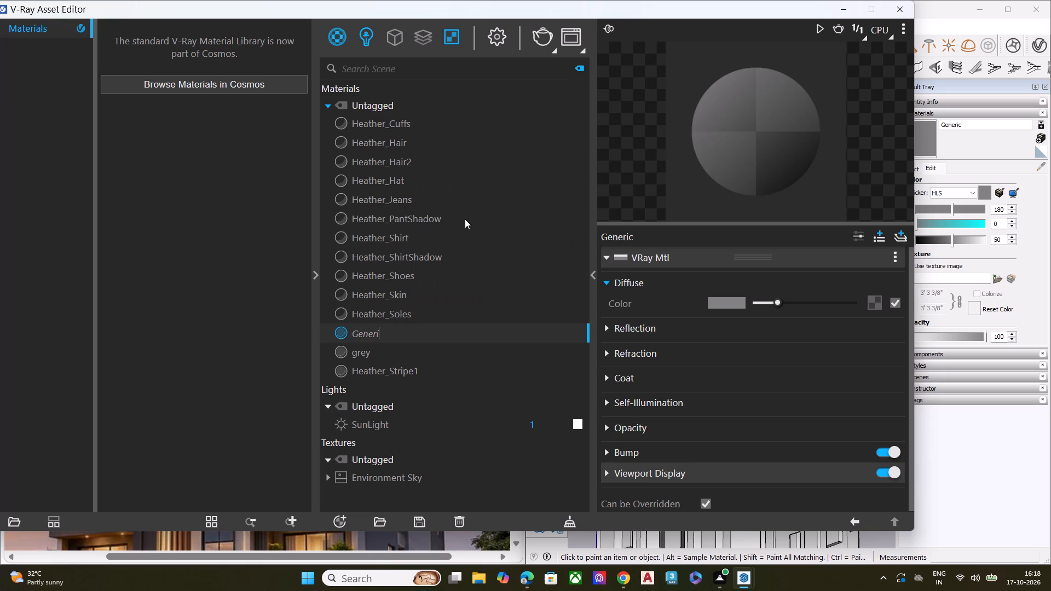
type("warm")
key("space")
type("gr")
key("BackSpace")
key("BackSpace")
type("colour")
key("Return")
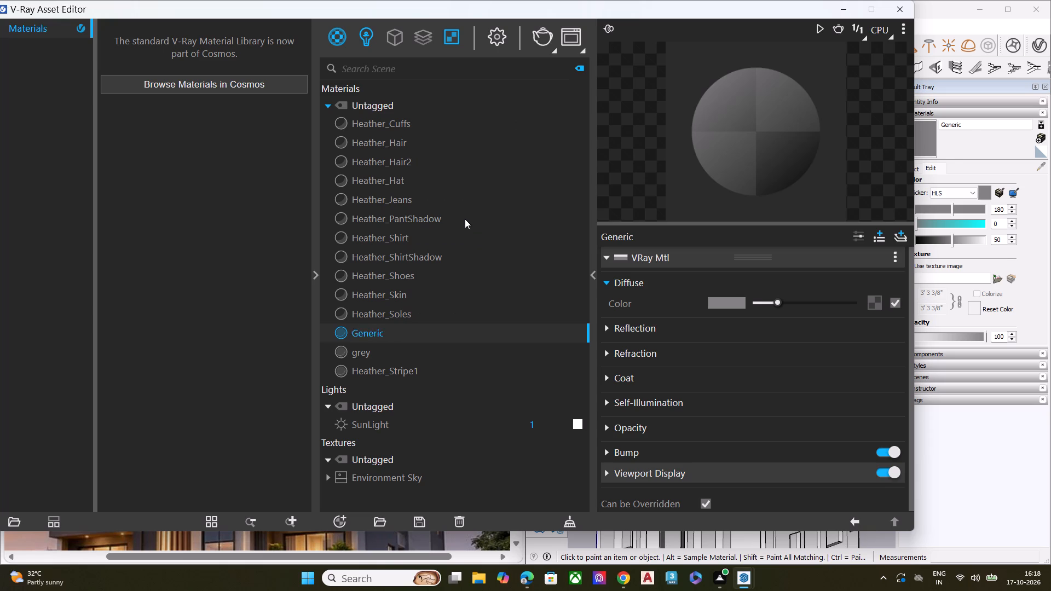
Set the red component of the warm colour material's diffuse colour to 170 and close the V-Ray Asset Editor.
left_click(741, 302)
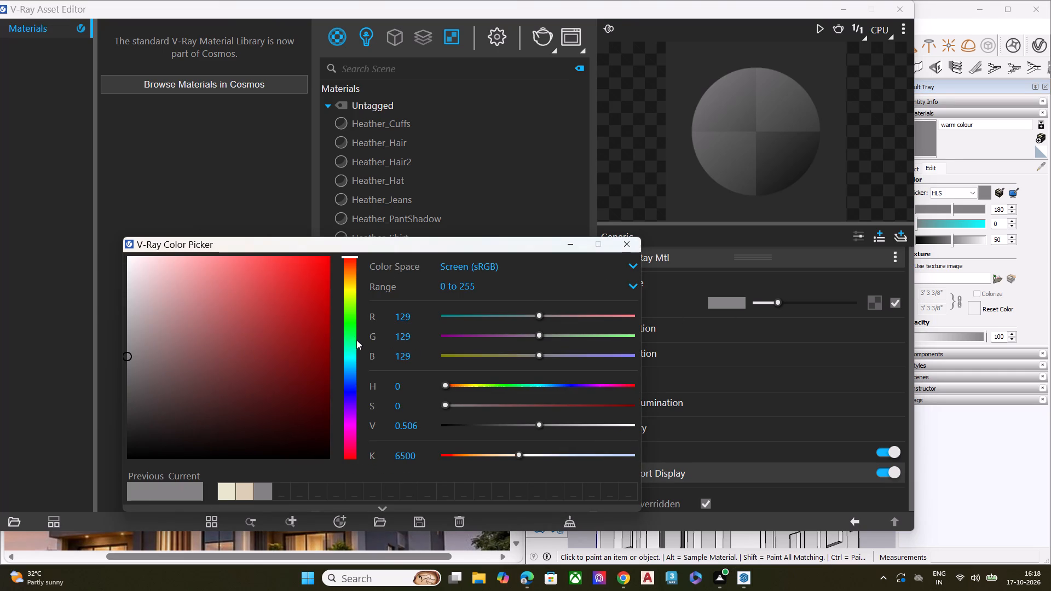
left_click(417, 317)
key("BackSpace")
key("BackSpace")
key("BackSpace")
key("BackSpace")
key("BackSpace")
key("BackSpace")
key("BackSpace")
key("BackSpace")
key("BackSpace")
key("BackSpace")
key("BackSpace")
key("BackSpace")
key("BackSpace")
key("BackSpace")
key("BackSpace")
key("BackSpace")
key("BackSpace")
key("BackSpace")
key("BackSpace")
key("BackSpace")
type("170")
key("Return")
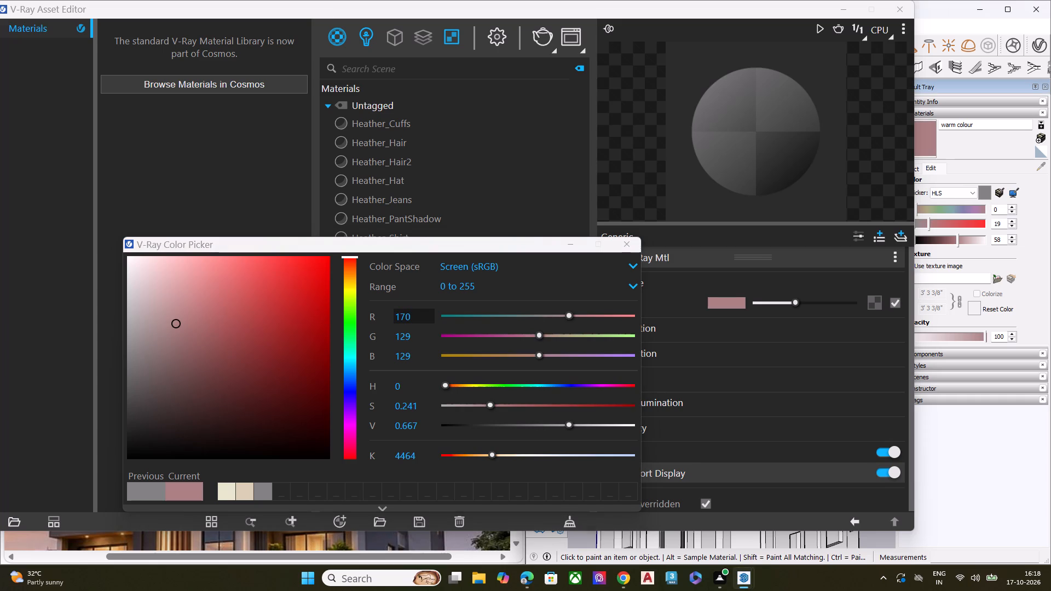
left_click(636, 248)
left_click(433, 372)
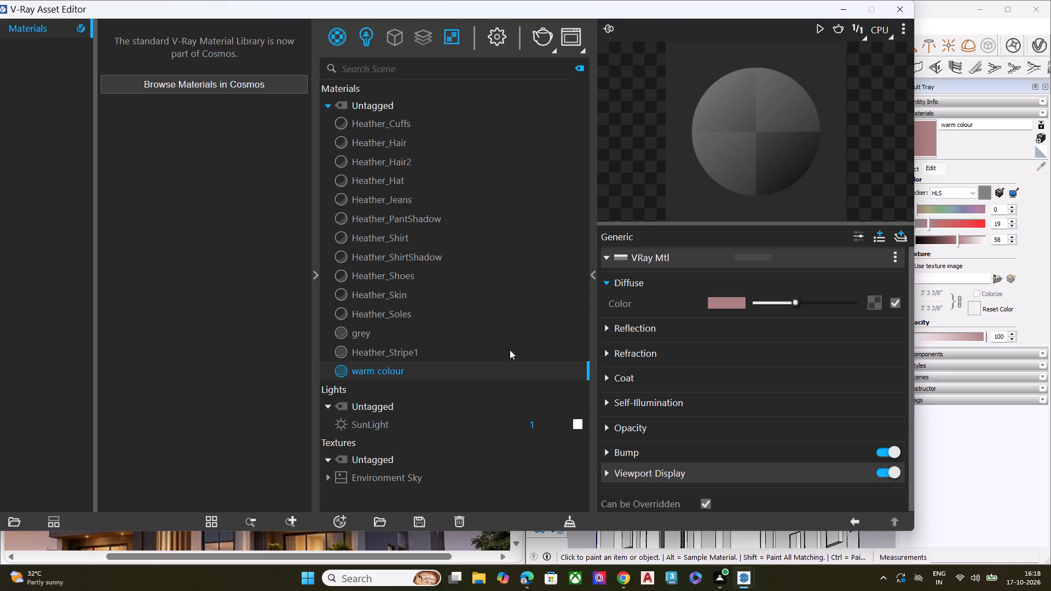
left_click(896, 10)
Try the HSB, HLS and RGB colour pickers for the warm colour material and settle on Color Wheel.
scroll(935, 217, "up", 3)
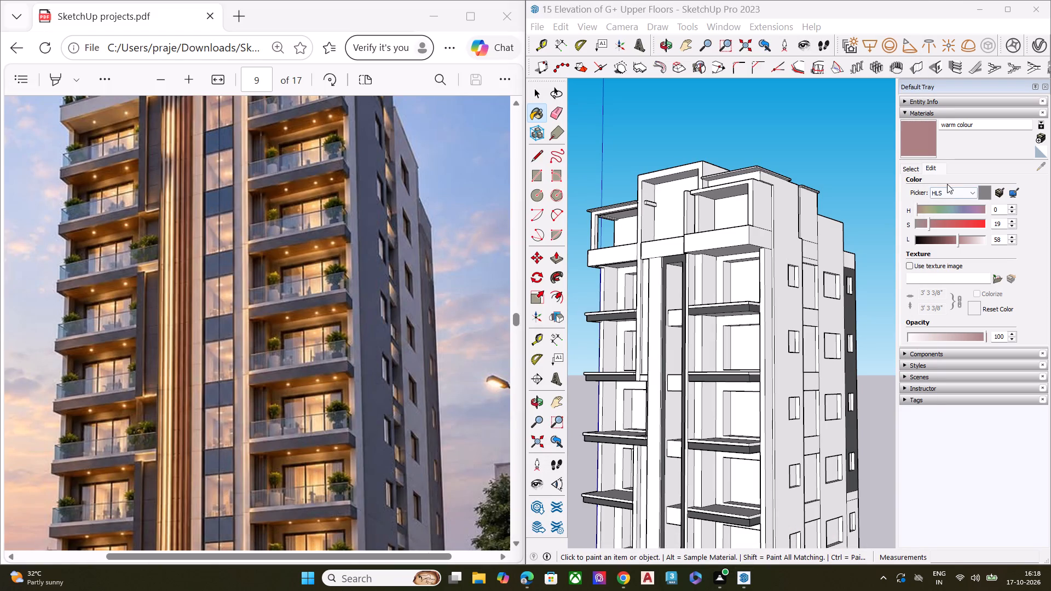
left_click(952, 195)
left_click(953, 190)
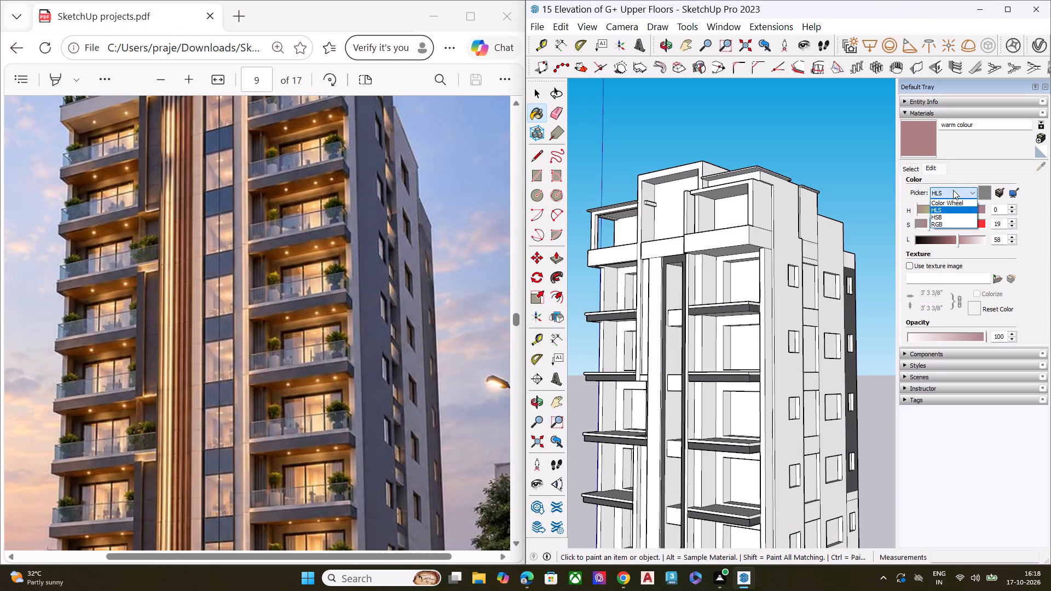
left_click(952, 219)
left_click(953, 192)
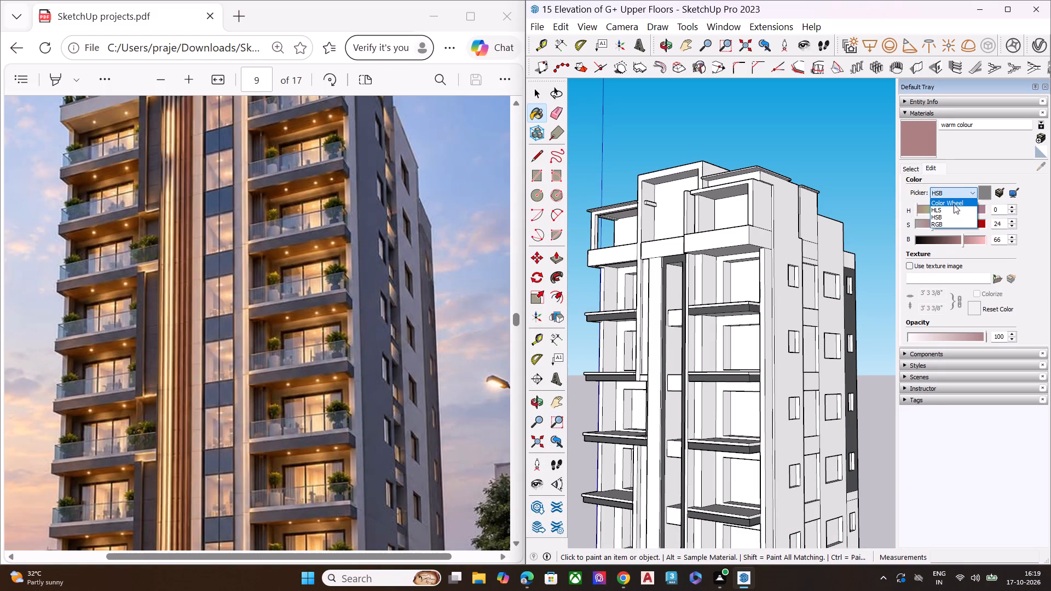
left_click(954, 205)
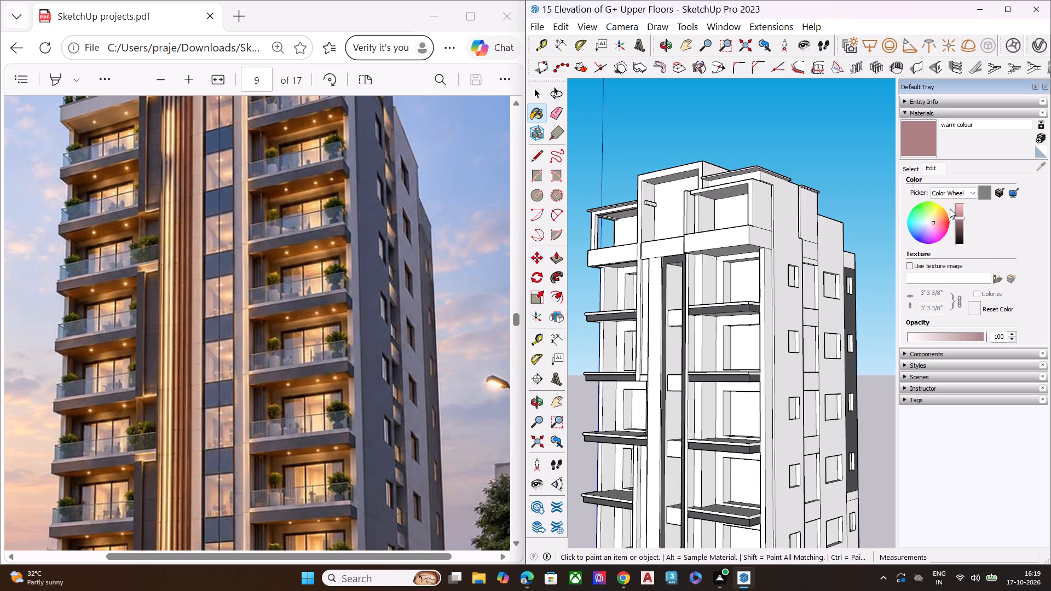
left_click(952, 193)
left_click(955, 214)
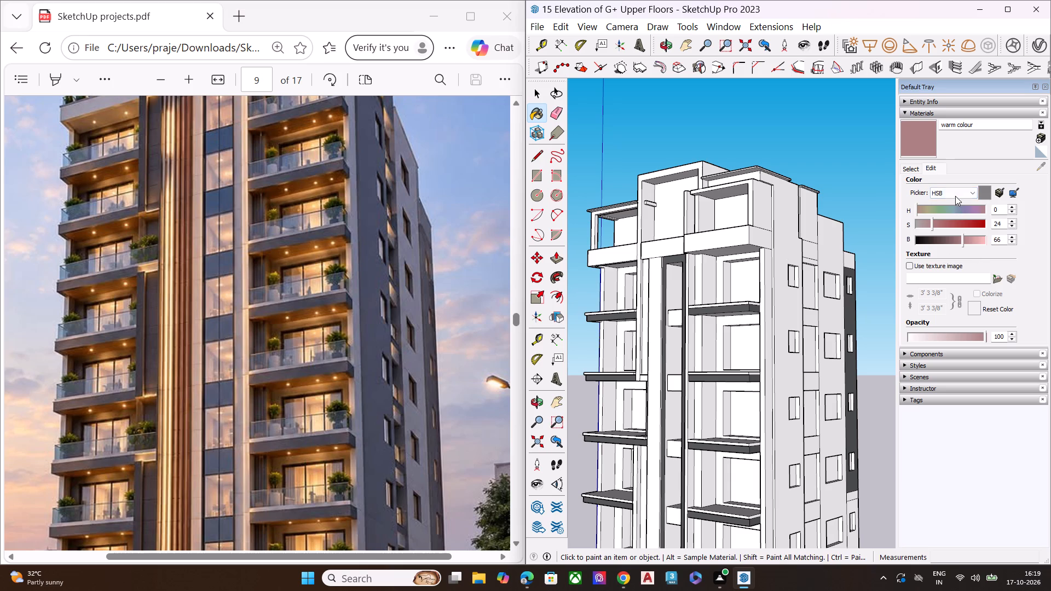
left_click(956, 193)
left_click(951, 208)
left_click(956, 193)
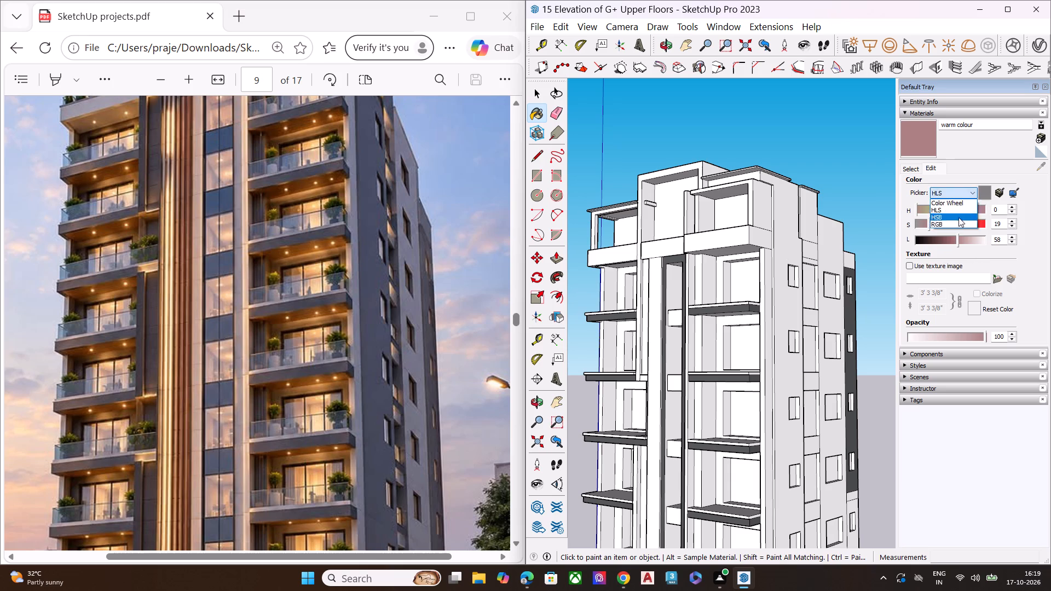
left_click(957, 223)
left_click(963, 196)
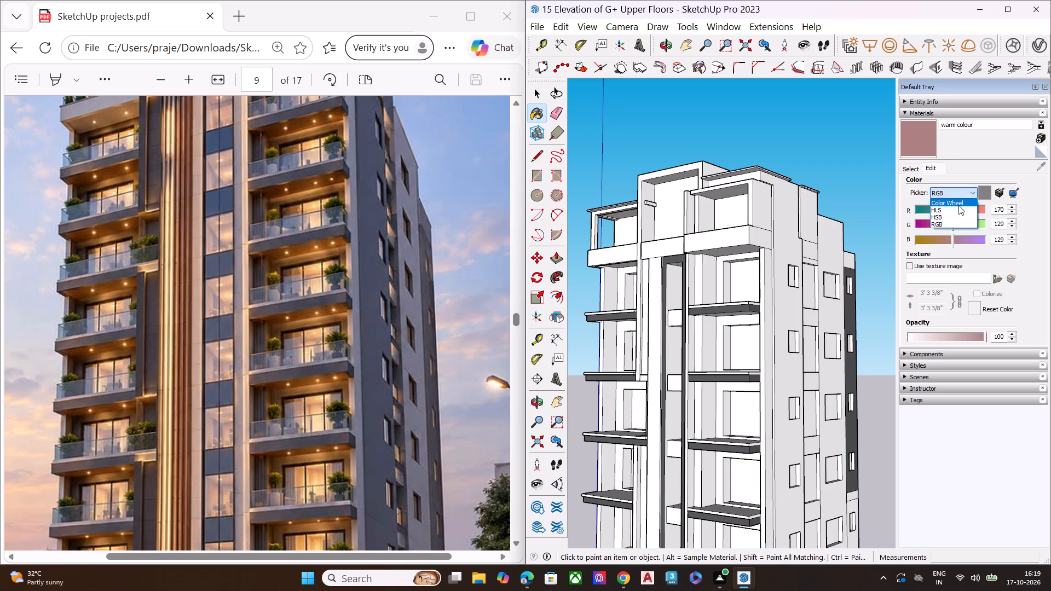
left_click(958, 205)
scroll(965, 247, "up", 5)
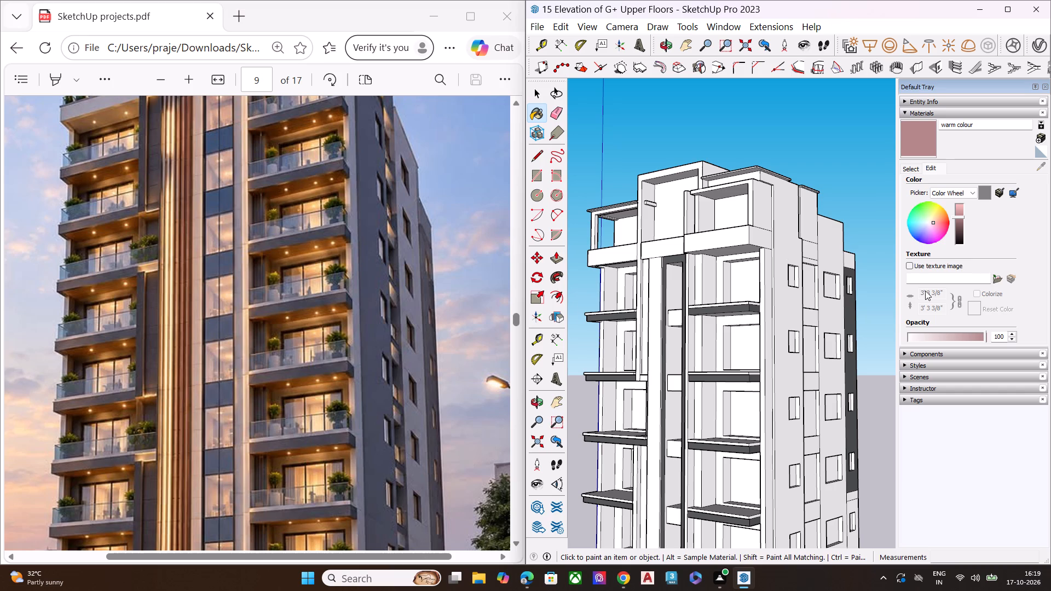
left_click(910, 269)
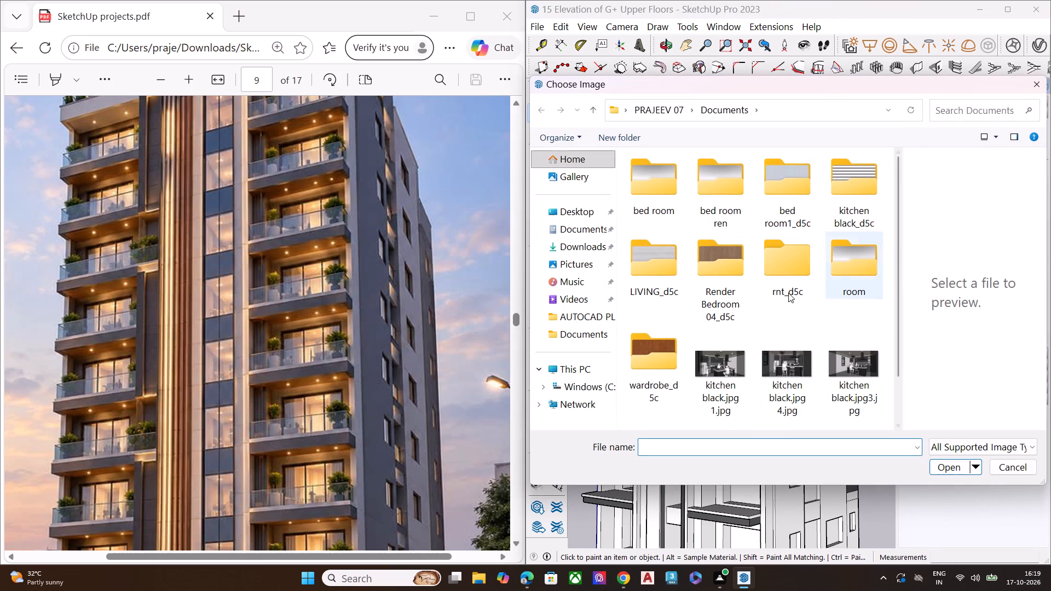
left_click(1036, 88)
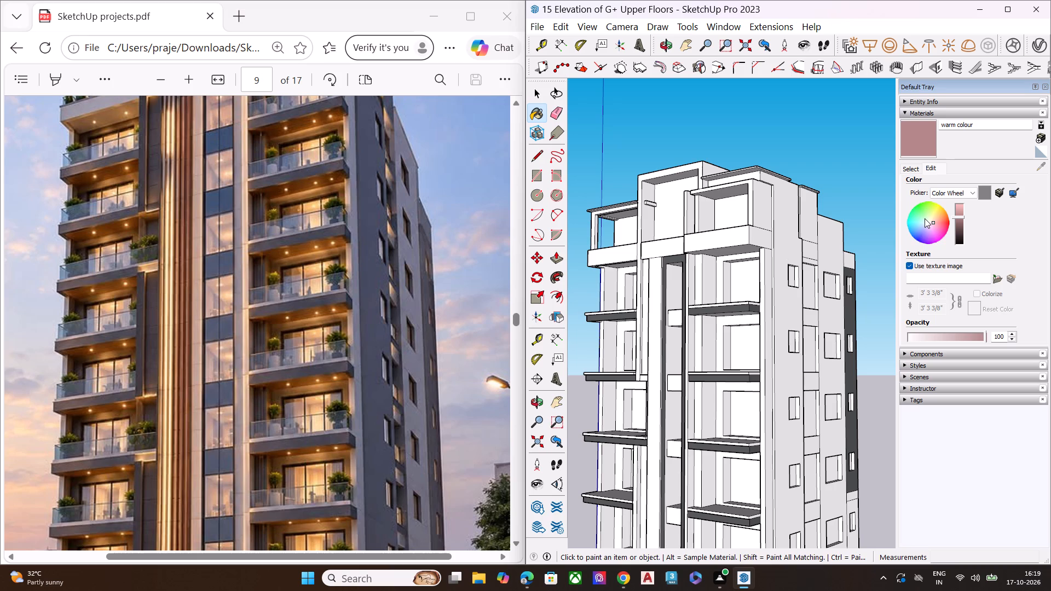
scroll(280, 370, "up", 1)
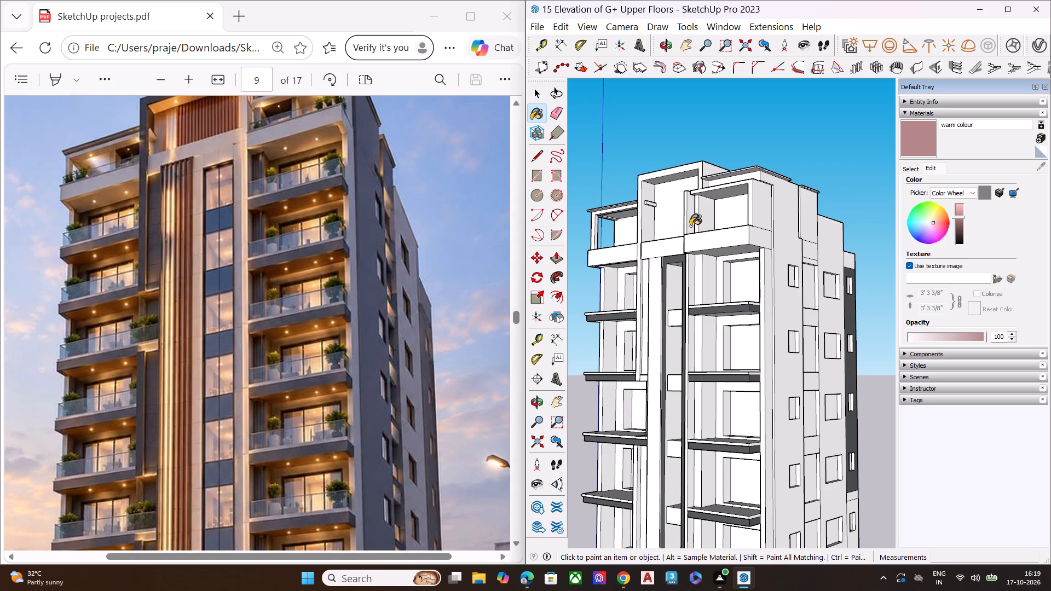
Make the grey material active and lighten its colour slightly with the brightness slider.
left_click(1040, 43)
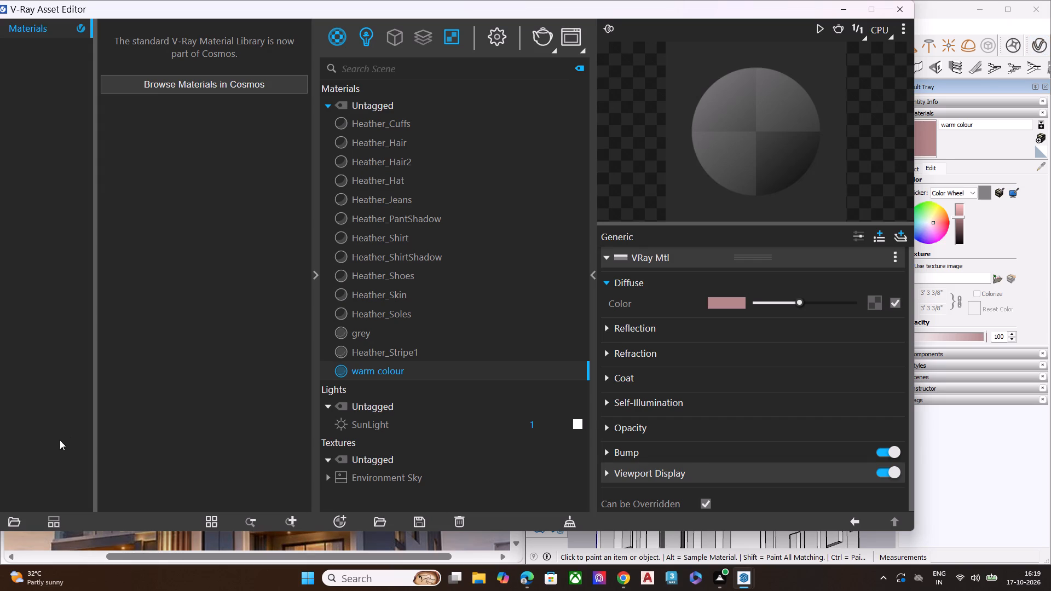
left_click(350, 337)
left_click(355, 335)
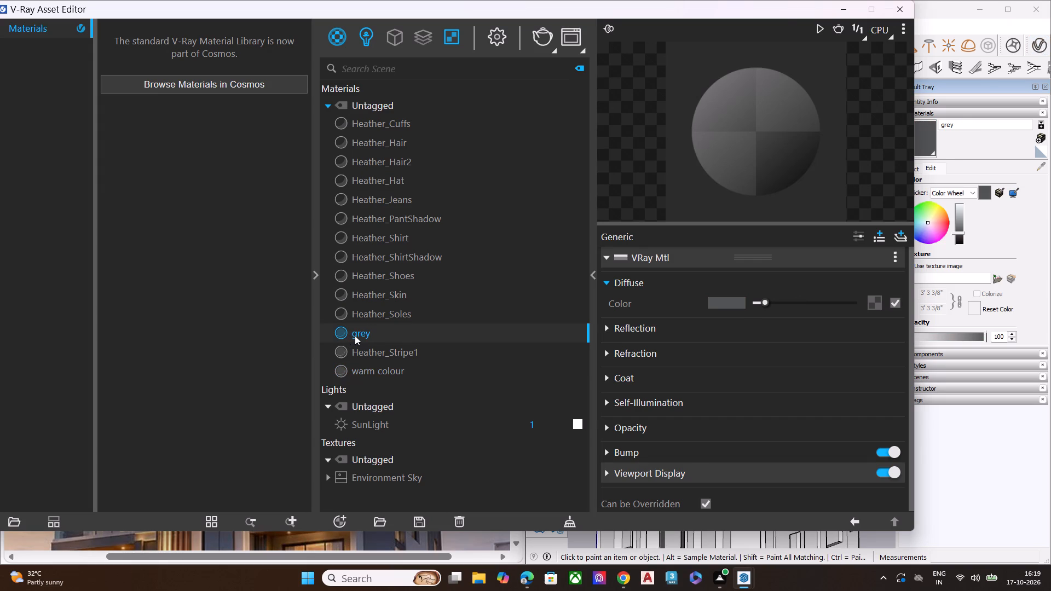
left_click(902, 11)
left_click(927, 134)
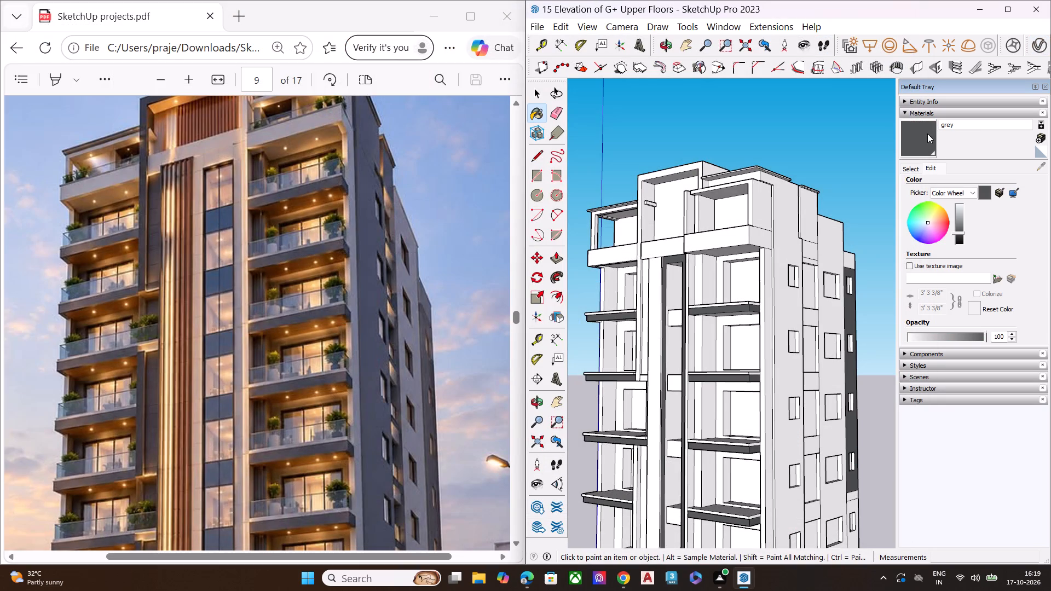
scroll(920, 239, "down", 1)
left_click_drag(963, 234, 963, 230)
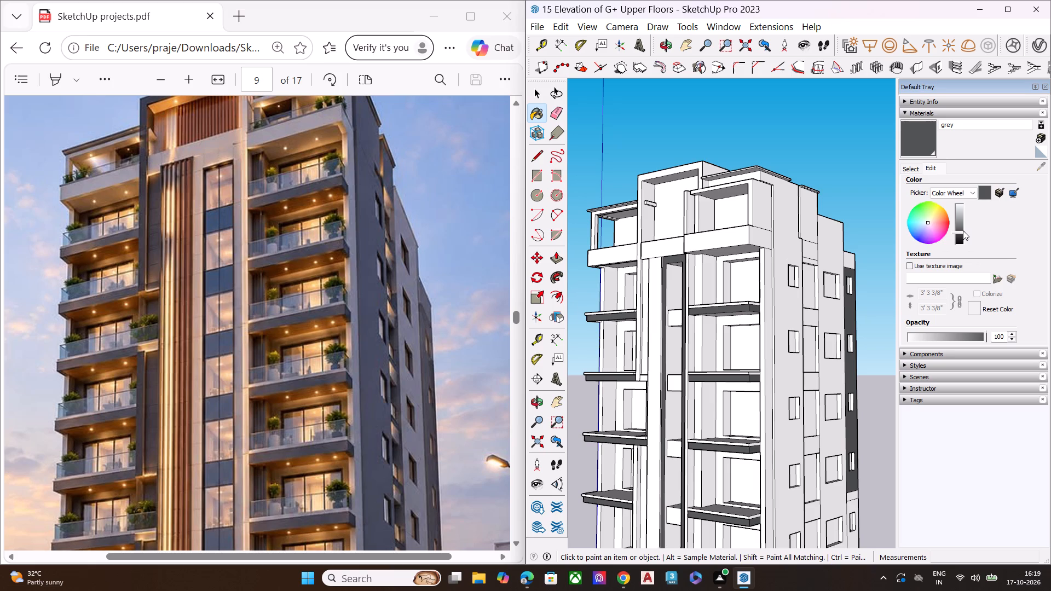
left_click_drag(963, 230, 963, 230)
left_click_drag(963, 230, 963, 228)
left_click(916, 144)
Paint the tall vertical fin framing the central bay and the upper recessed strip beside it with grey.
scroll(654, 195, "down", 7)
middle_click_drag(662, 269, 820, 269)
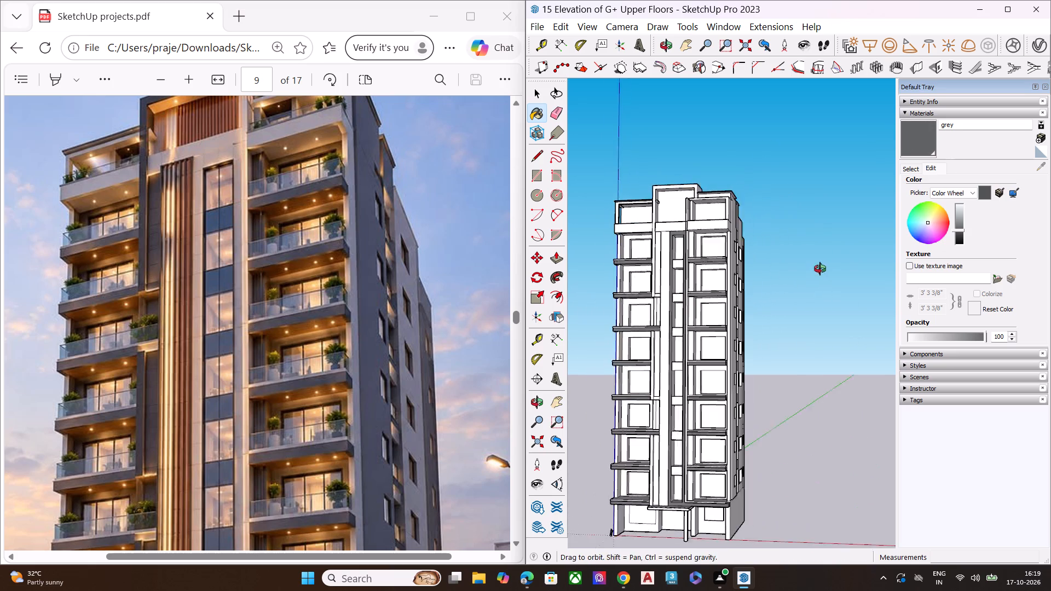
middle_click_drag(820, 269, 818, 271)
scroll(777, 277, "up", 5)
scroll(591, 236, "down", 1)
scroll(591, 236, "up", 3)
scroll(591, 236, "down", 1)
scroll(591, 236, "up", 7)
scroll(621, 212, "down", 2)
scroll(621, 212, "up", 2)
scroll(621, 212, "down", 1)
scroll(621, 212, "up", 2)
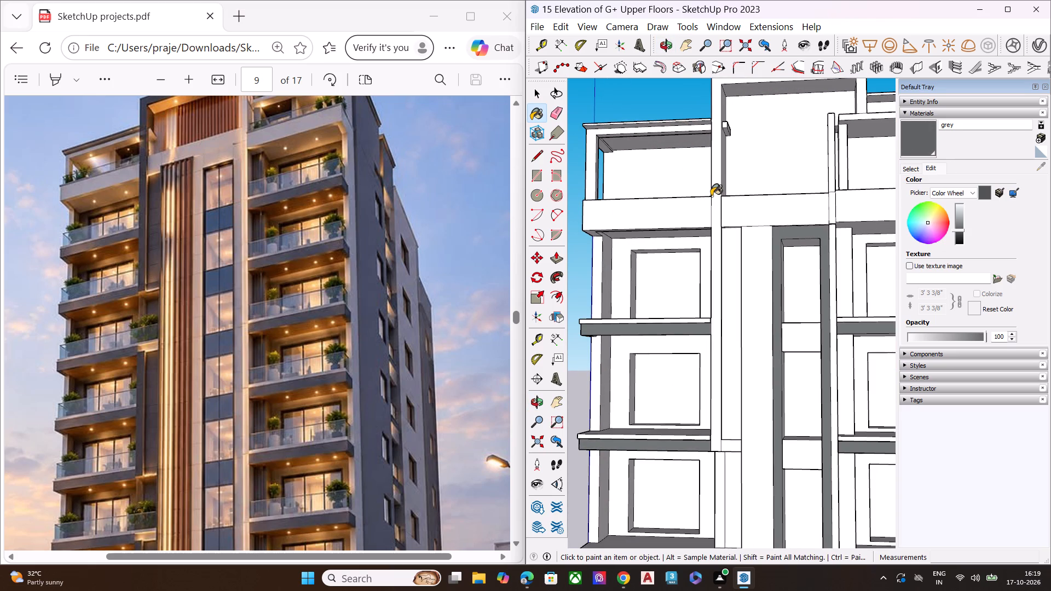
left_click(713, 194)
left_click(730, 263)
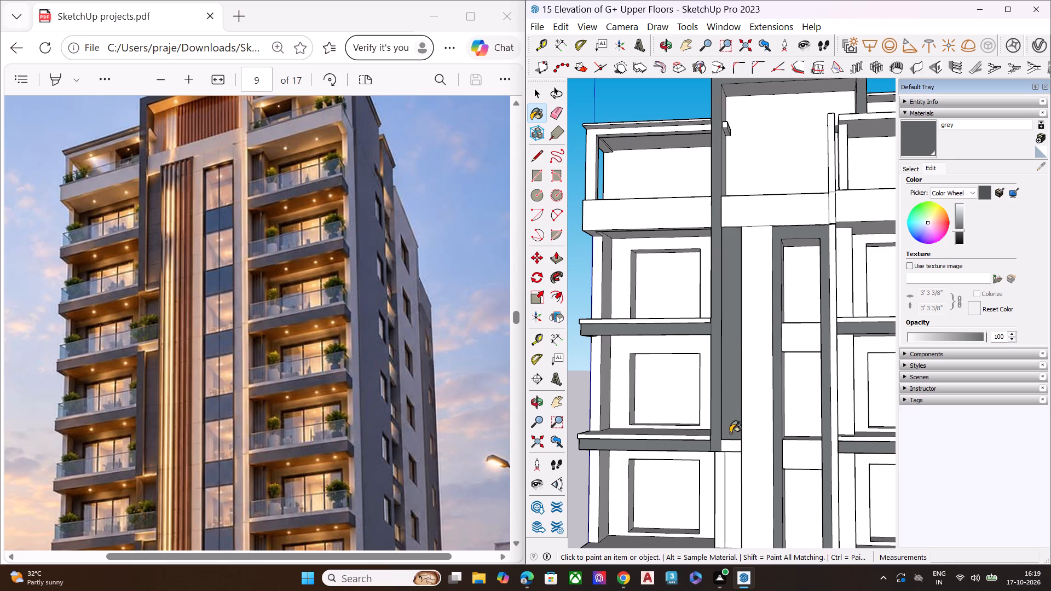
Paint the ledge at the base of the upper recessed strip and the adjoining side of the fin with grey.
middle_click_drag(726, 438, 706, 370)
scroll(719, 433, "up", 6)
left_click(731, 440)
middle_click_drag(739, 424, 623, 435)
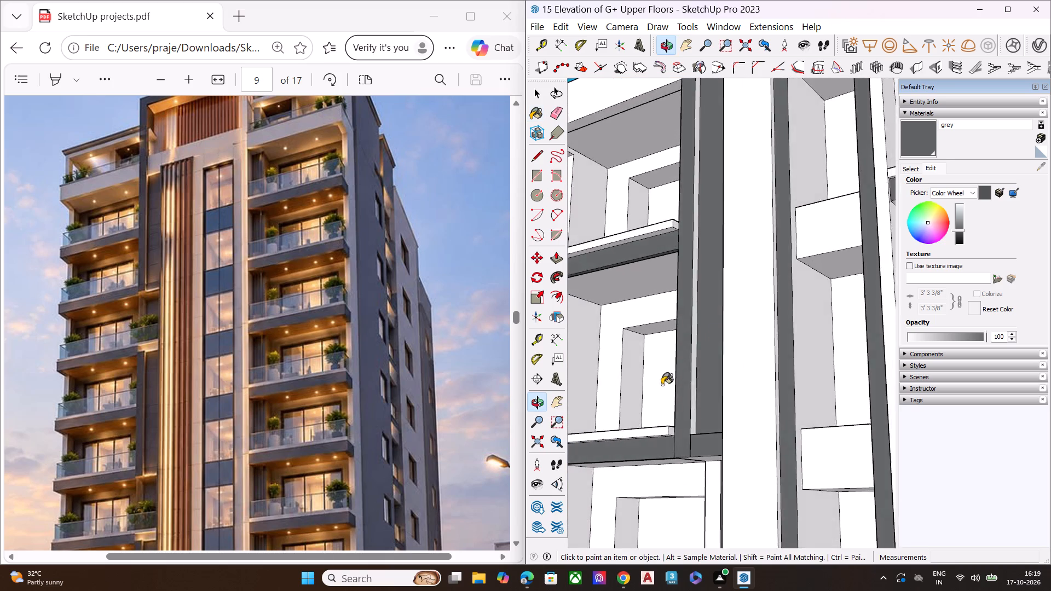
scroll(726, 330, "up", 4)
scroll(726, 329, "down", 1)
scroll(726, 329, "up", 1)
left_click(681, 366)
scroll(689, 349, "down", 5)
middle_click_drag(691, 346, 712, 423)
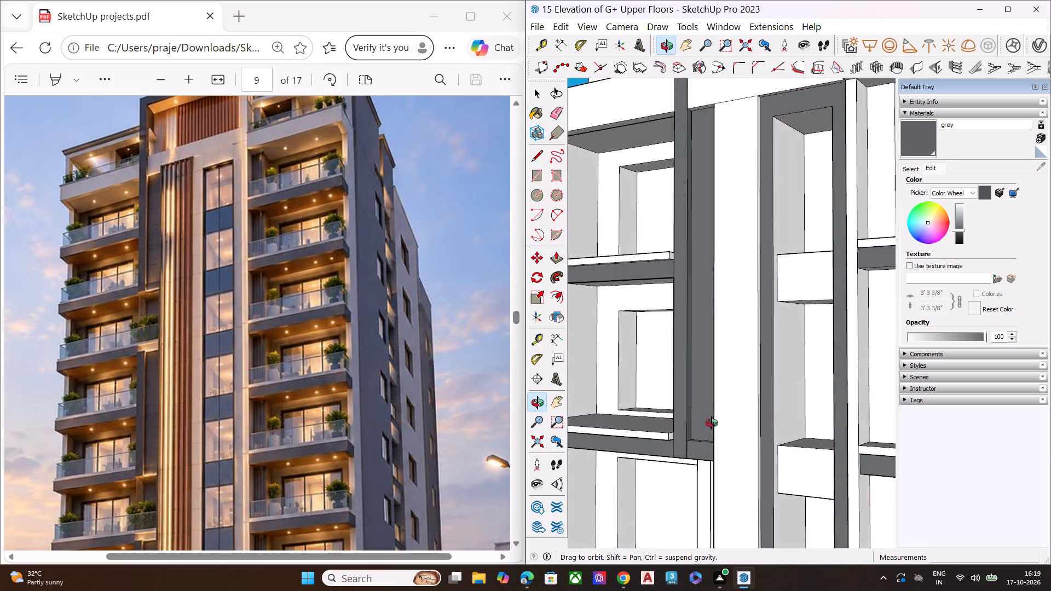
middle_click_drag(712, 423, 726, 507)
scroll(726, 507, "up", 6)
left_click(706, 444)
Paint the middle fin segment's front, side and top, plus the recessed strip beside it, with grey.
scroll(694, 317, "down", 2)
scroll(694, 317, "up", 1)
scroll(694, 317, "down", 5)
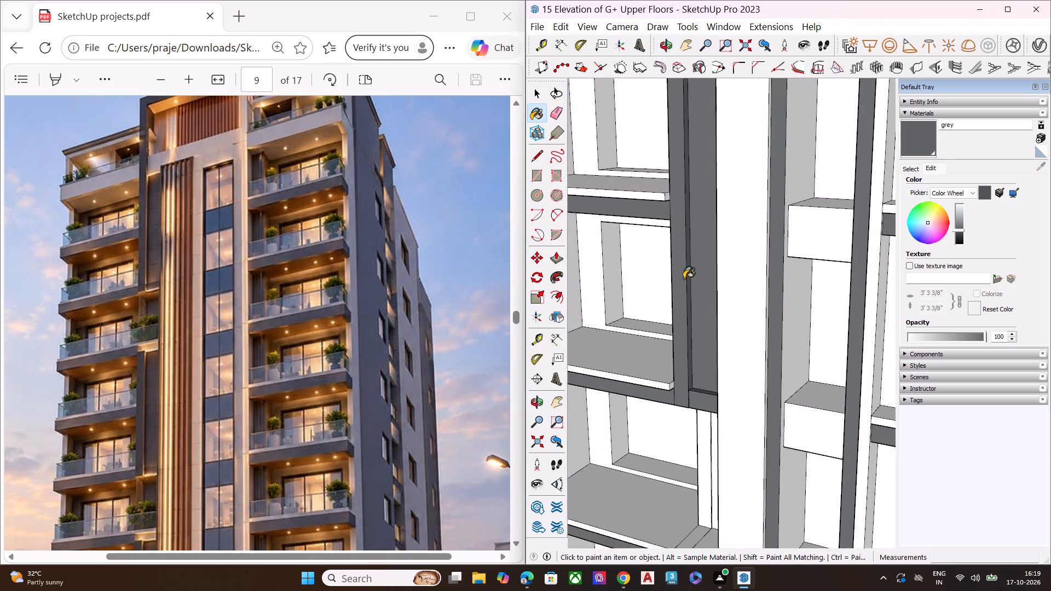
scroll(684, 279, "down", 2)
scroll(684, 279, "up", 1)
scroll(684, 279, "down", 5)
scroll(690, 169, "down", 6)
scroll(692, 160, "up", 1)
middle_click_drag(667, 341, 702, 196)
scroll(674, 391, "up", 4)
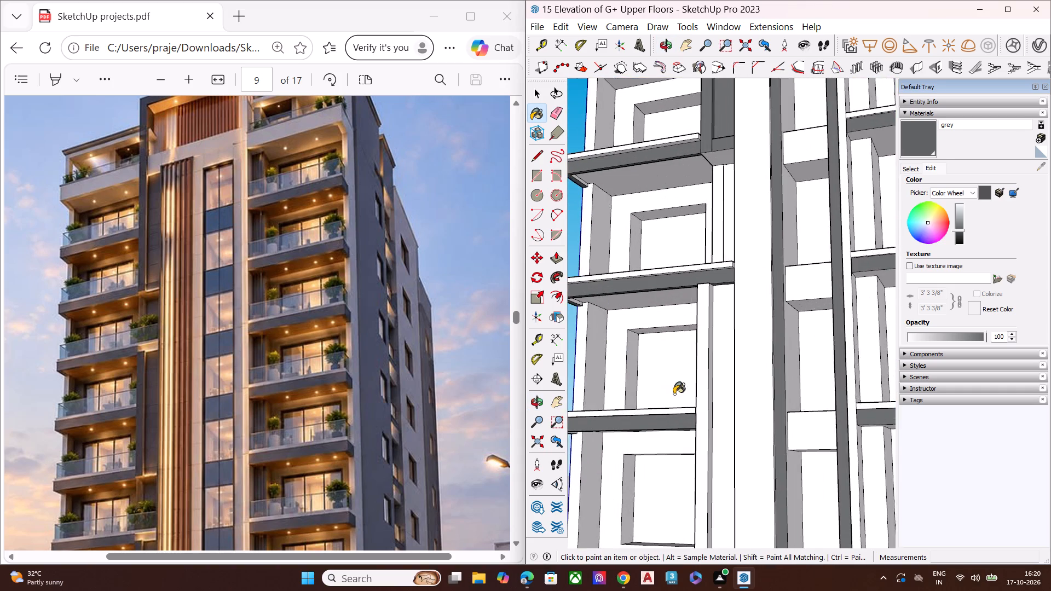
scroll(674, 394, "up", 3)
scroll(700, 295, "up", 13)
left_click(712, 291)
scroll(754, 297, "up", 3)
left_click(754, 297)
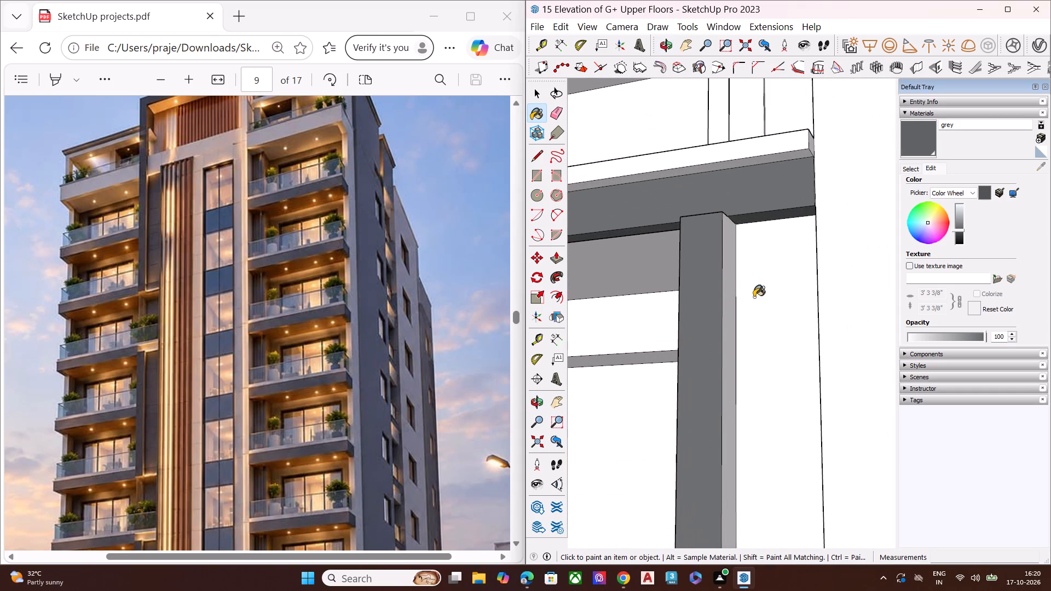
left_click(734, 293)
middle_click_drag(726, 258, 724, 513)
scroll(692, 330, "up", 4)
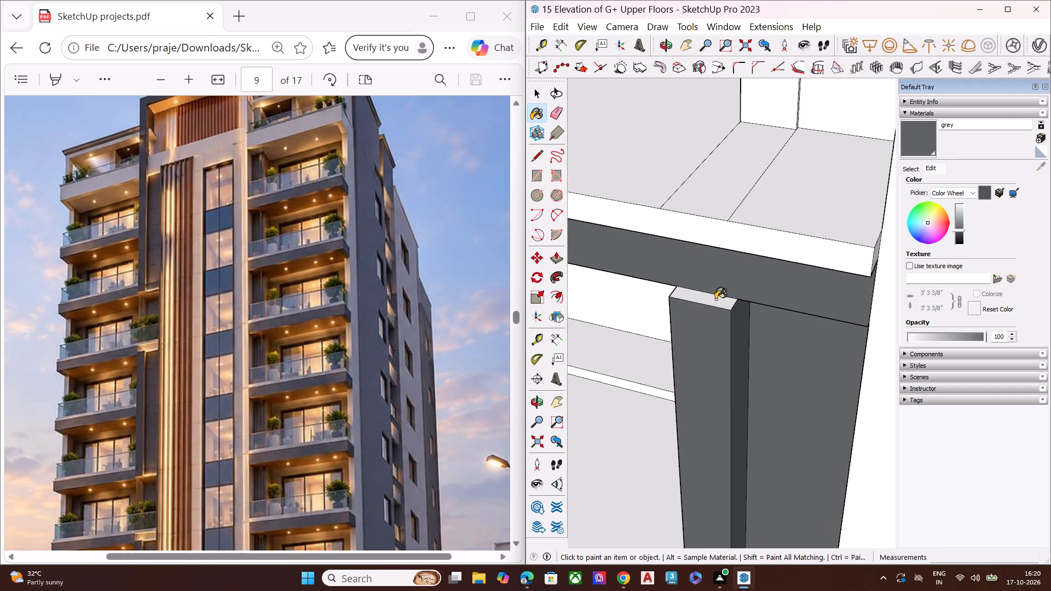
left_click(713, 299)
Paint the top and front faces of the ledge closing the middle recessed strip with grey.
scroll(691, 295, "down", 16)
scroll(706, 461, "up", 1)
scroll(704, 470, "down", 3)
scroll(703, 482, "up", 5)
scroll(724, 507, "down", 1)
scroll(724, 507, "up", 5)
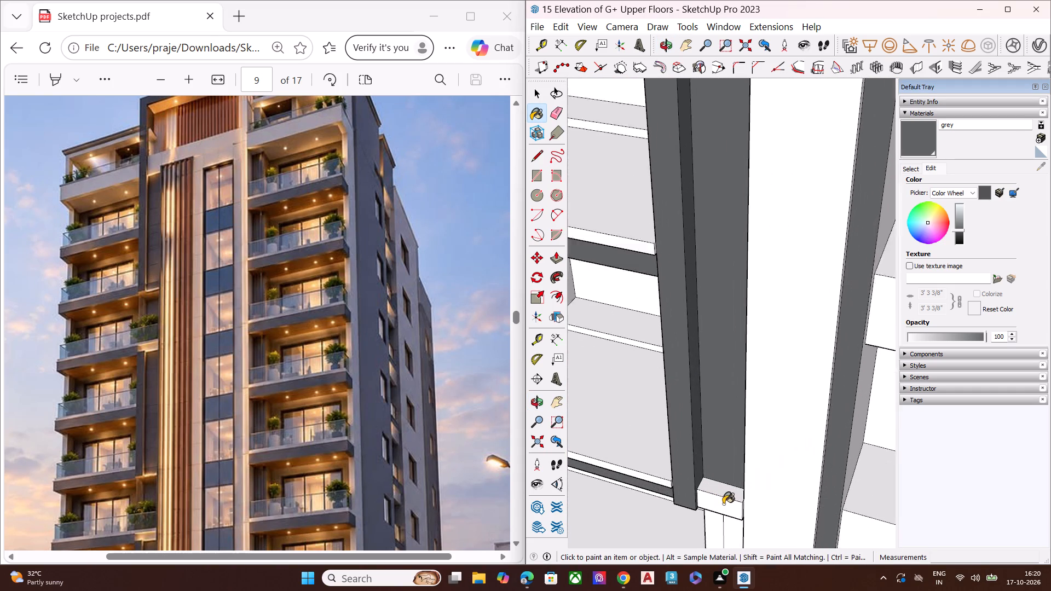
scroll(723, 504, "up", 1)
left_click(724, 481)
left_click(721, 503)
Paint the front and side of the lowest fin segment and its adjoining recessed strip with grey.
scroll(700, 386, "down", 6)
middle_click_drag(695, 401, 721, 140)
scroll(721, 140, "up", 1)
scroll(721, 160, "down", 2)
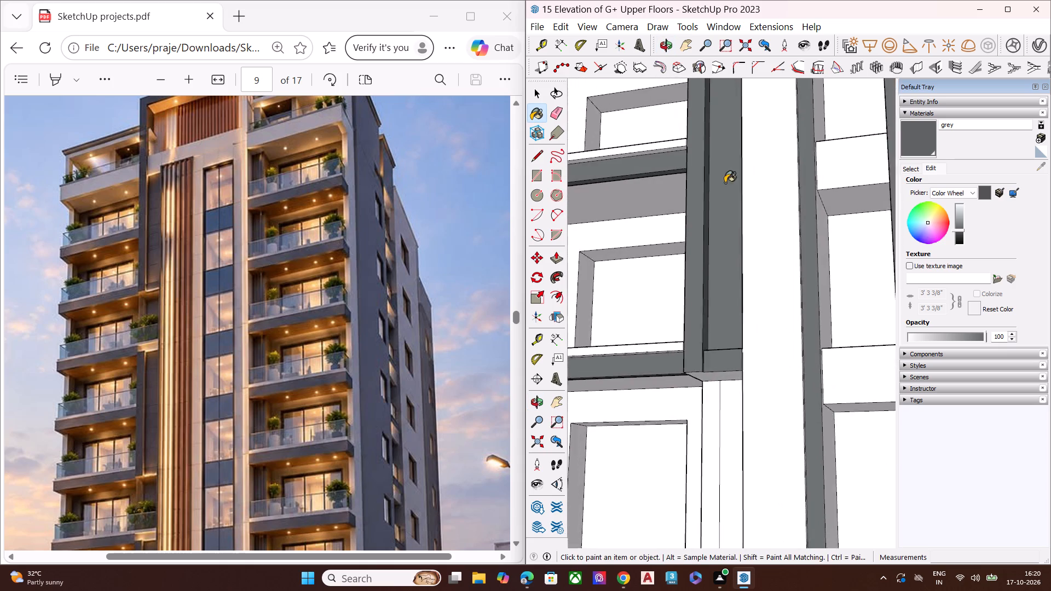
scroll(725, 183, "down", 6)
scroll(729, 258, "down", 9)
scroll(700, 326, "up", 2)
scroll(700, 326, "down", 1)
scroll(700, 326, "up", 4)
scroll(701, 329, "down", 1)
scroll(701, 329, "up", 2)
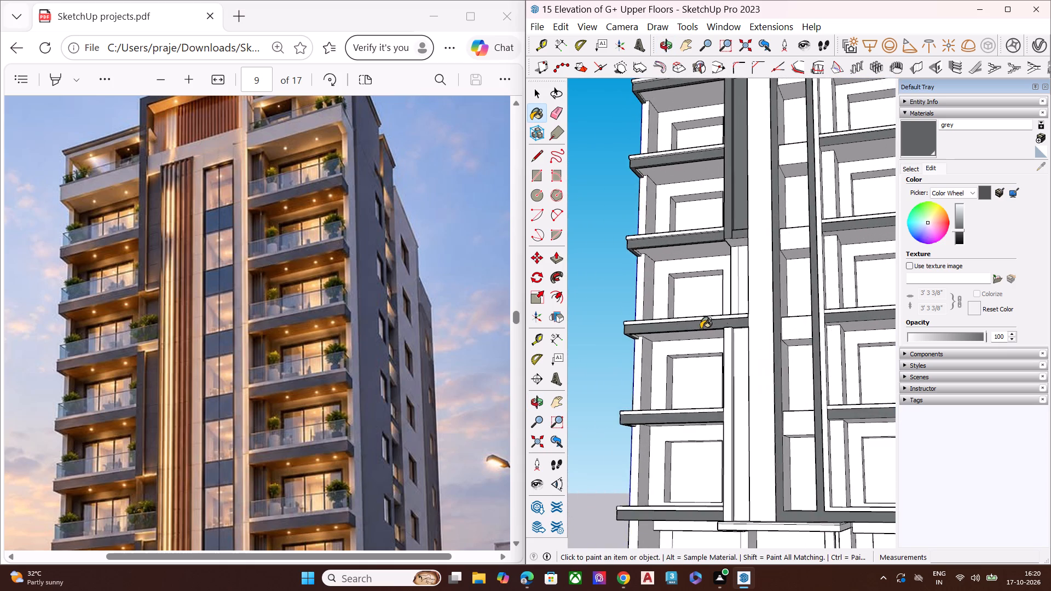
scroll(736, 350, "up", 4)
scroll(740, 355, "down", 1)
scroll(740, 356, "up", 7)
left_click(707, 332)
left_click(723, 325)
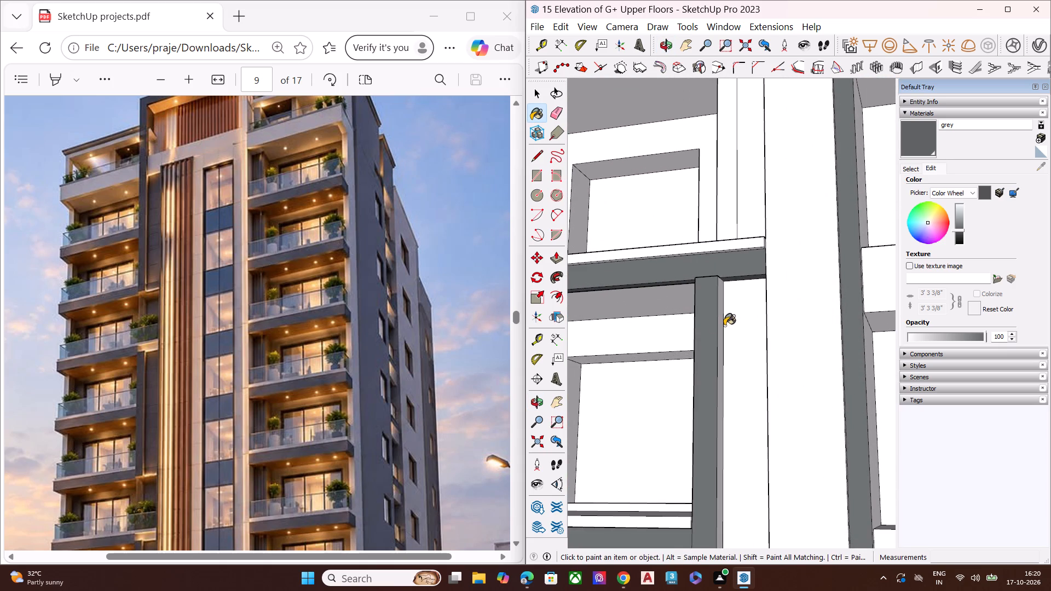
left_click(721, 328)
left_click(738, 328)
Paint the outer side wall of the raised central frame at the tower's top with grey.
scroll(702, 283, "down", 14)
scroll(718, 386, "up", 8)
middle_click_drag(707, 421, 697, 543)
scroll(697, 540, "up", 1)
scroll(710, 335, "down", 7)
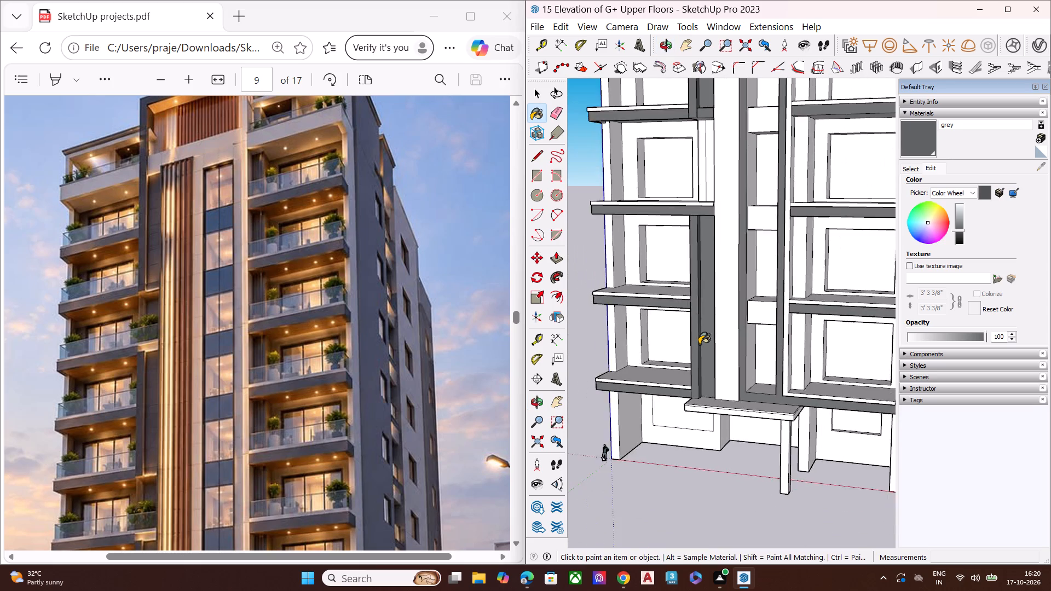
scroll(699, 344, "down", 1)
scroll(699, 344, "up", 1)
scroll(699, 344, "down", 3)
scroll(699, 344, "up", 2)
scroll(699, 344, "down", 12)
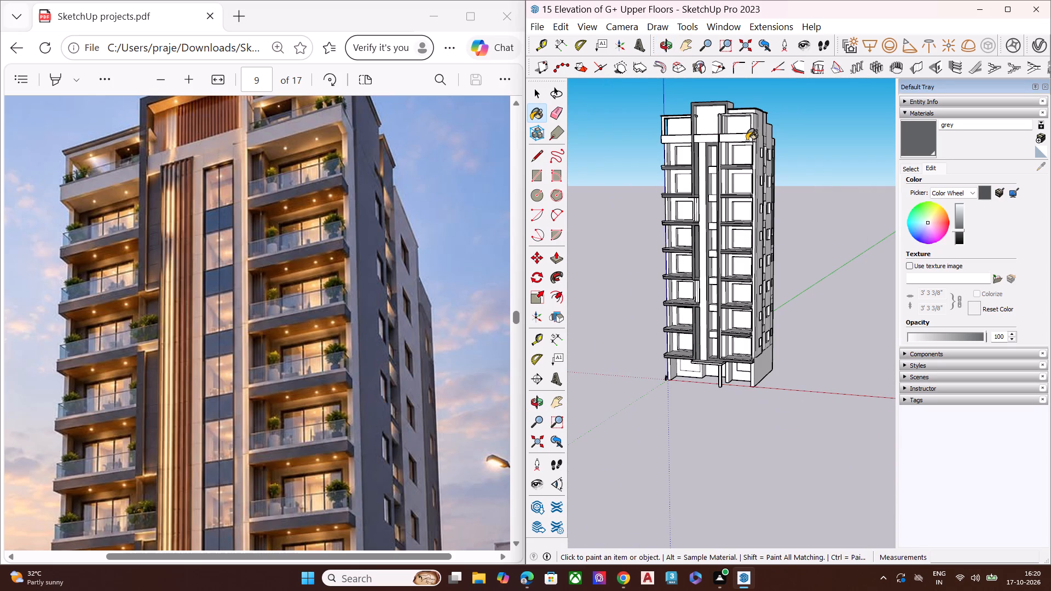
middle_click_drag(750, 138, 655, 183)
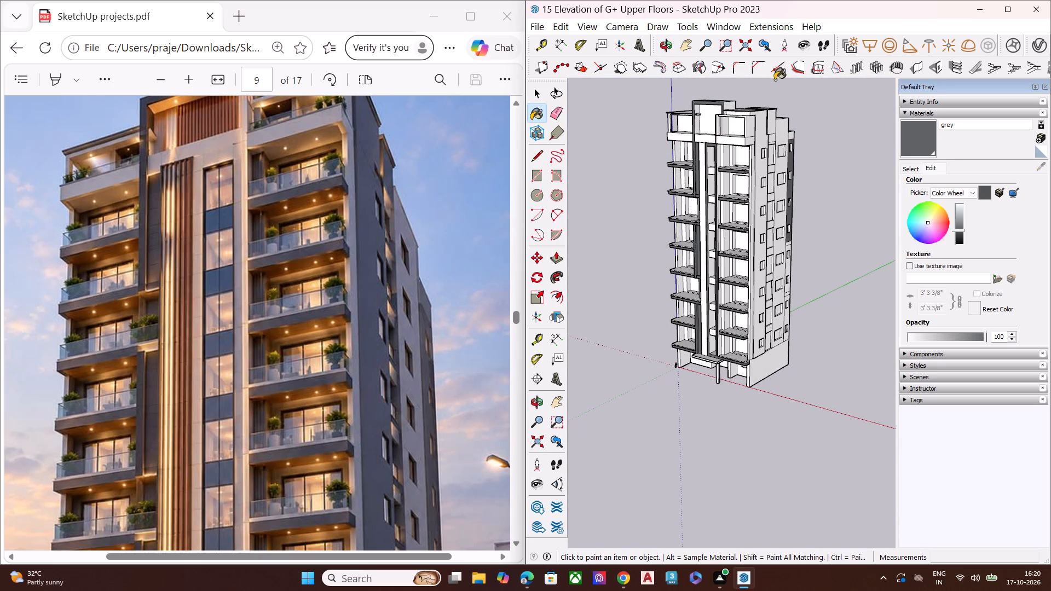
scroll(763, 84, "up", 6)
scroll(715, 96, "down", 1)
scroll(715, 96, "up", 2)
left_click(725, 118)
Paint the front edge, underside and end edge of the roof slab over the left top-floor balcony with grey.
middle_click_drag(723, 106, 727, 77)
scroll(727, 115, "up", 4)
scroll(726, 137, "down", 1)
scroll(726, 137, "up", 3)
scroll(384, 245, "up", 2)
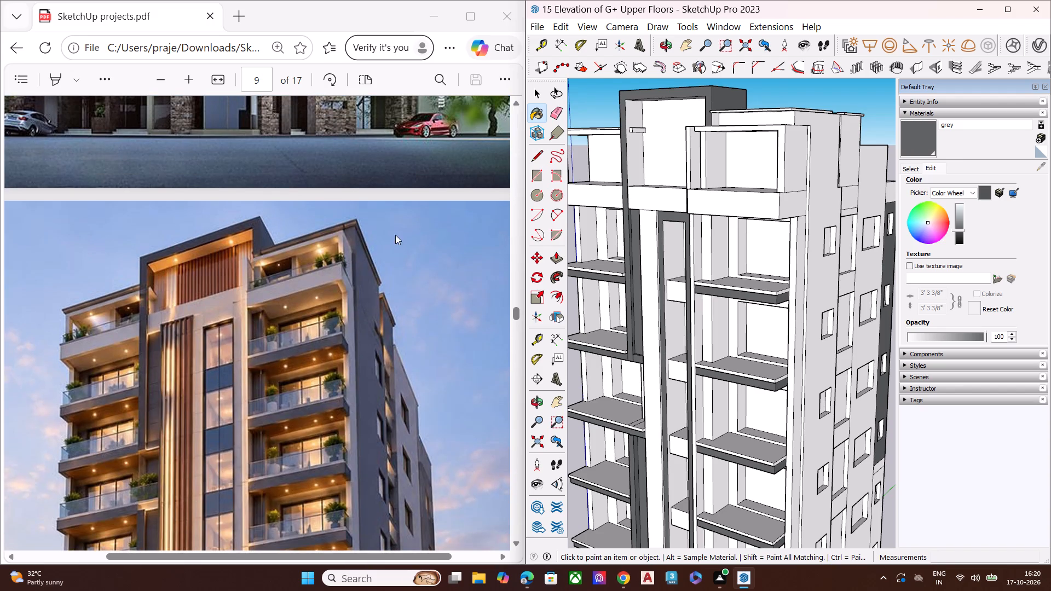
scroll(607, 132, "up", 5)
scroll(664, 156, "down", 6)
scroll(586, 158, "up", 1)
scroll(586, 158, "down", 1)
scroll(586, 158, "up", 4)
scroll(587, 157, "down", 1)
scroll(590, 154, "up", 2)
scroll(626, 129, "up", 2)
scroll(625, 129, "down", 1)
scroll(623, 128, "up", 11)
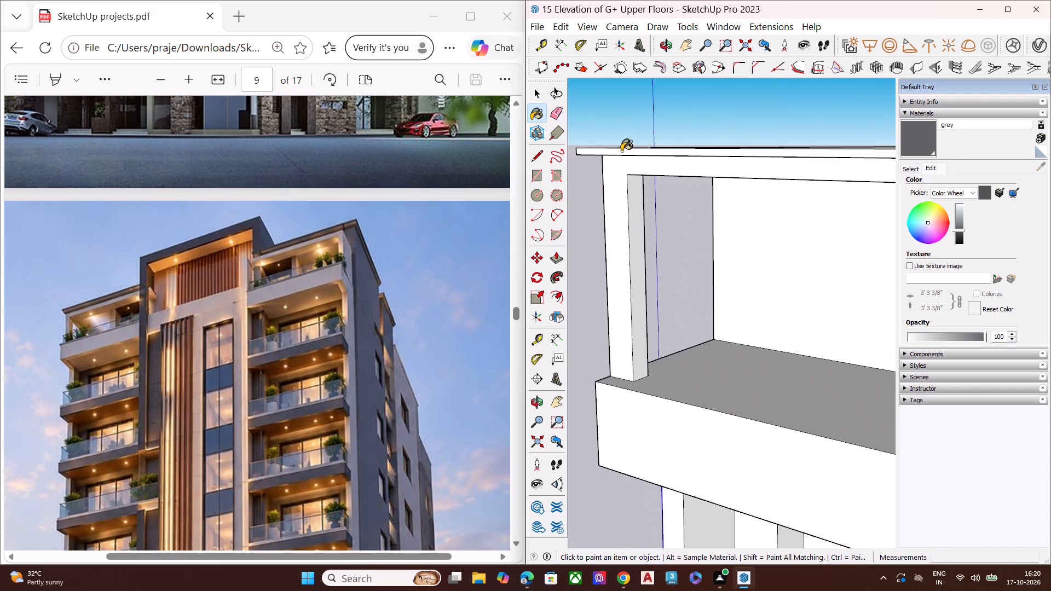
left_click(621, 151)
middle_click_drag(636, 148, 708, 47)
scroll(656, 153, "up", 2)
left_click(646, 130)
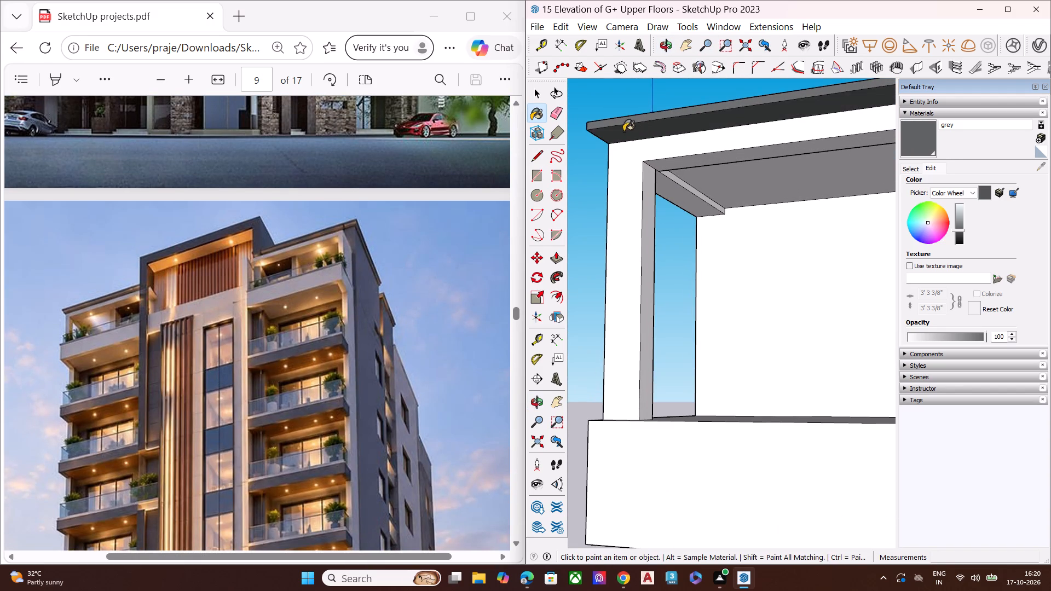
middle_click_drag(624, 125, 1040, 169)
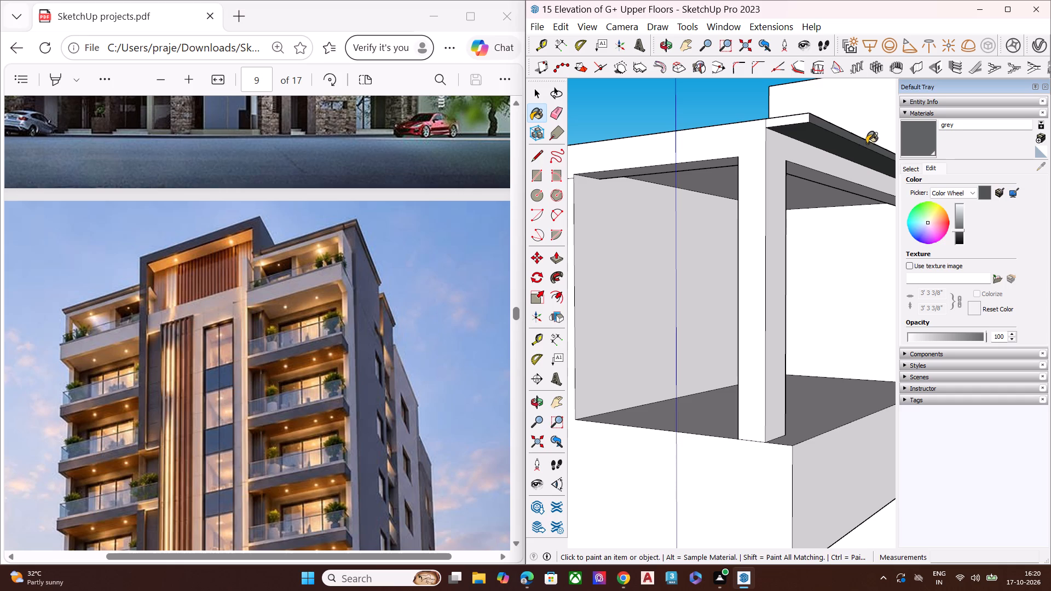
left_click(807, 120)
Paint the front edge and inner end edge of the roof slab over the right top-floor balcony with grey.
middle_click_drag(805, 133, 614, 136)
scroll(698, 134, "down", 1)
scroll(698, 134, "up", 1)
scroll(696, 136, "down", 4)
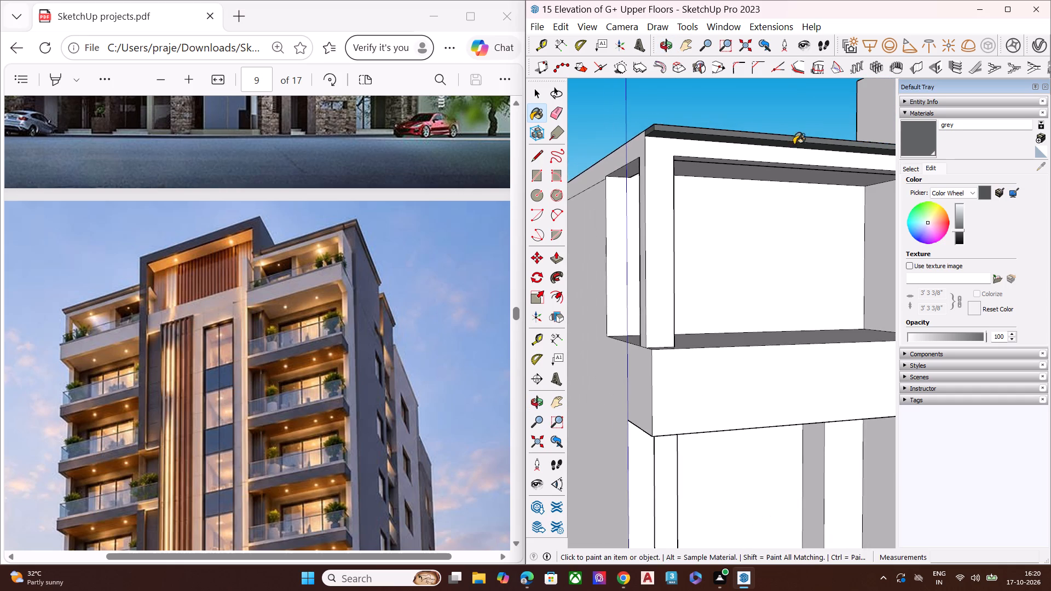
middle_click_drag(764, 147, 548, 150)
scroll(708, 153, "down", 20)
scroll(708, 153, "down", 3)
scroll(755, 160, "up", 1)
scroll(755, 160, "down", 2)
scroll(755, 160, "up", 5)
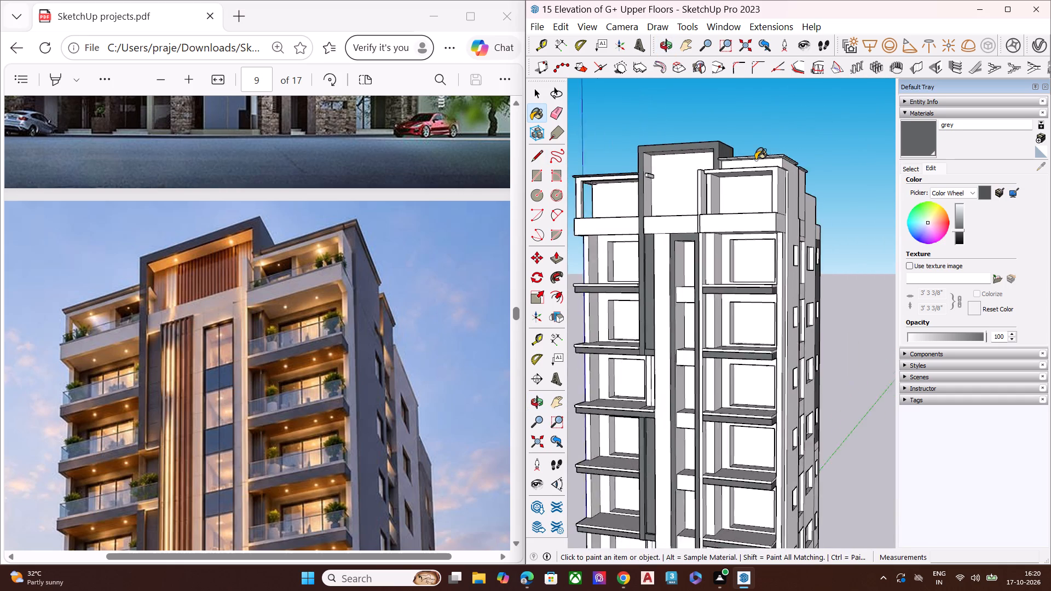
scroll(786, 158, "up", 3)
scroll(786, 158, "down", 1)
scroll(786, 158, "up", 1)
scroll(786, 158, "down", 3)
scroll(786, 158, "up", 7)
scroll(719, 156, "down", 1)
scroll(719, 156, "up", 6)
scroll(670, 148, "up", 3)
scroll(667, 150, "down", 1)
scroll(666, 150, "up", 3)
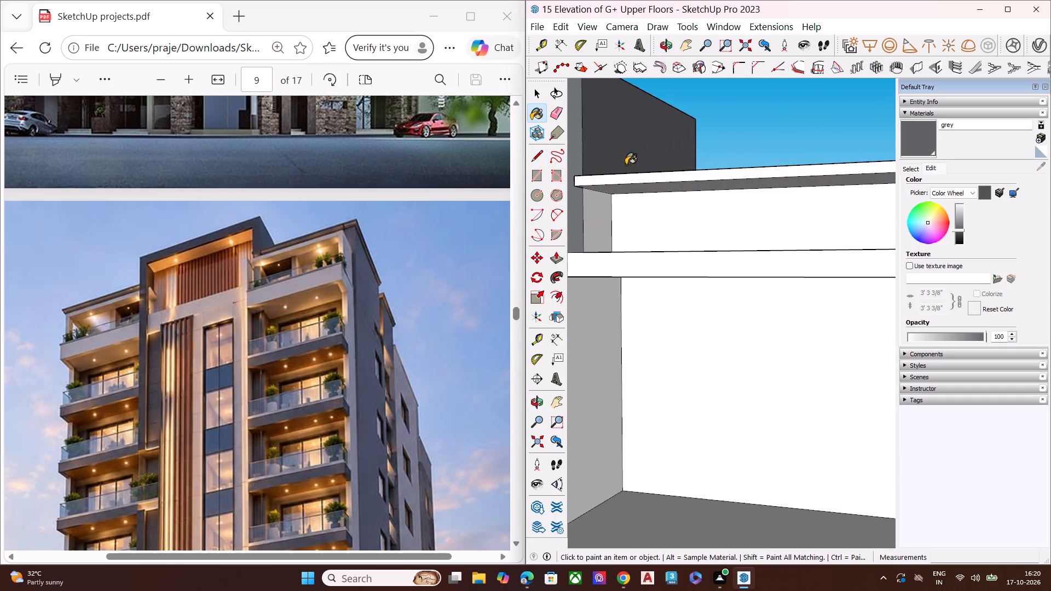
left_click(607, 180)
middle_click_drag(603, 182, 866, 208)
scroll(606, 183, "up", 1)
scroll(844, 210, "up", 2)
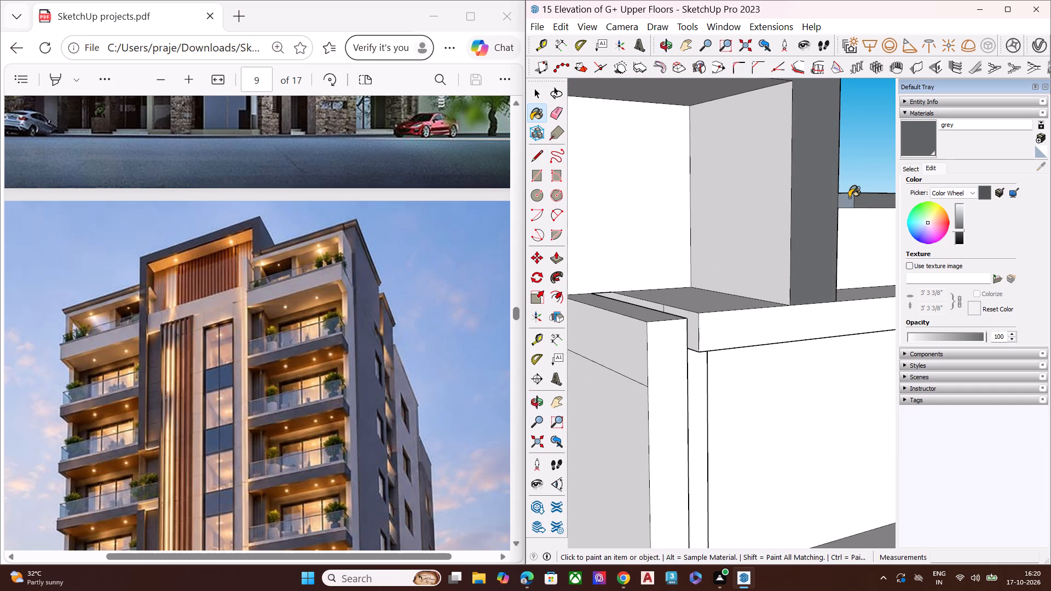
left_click(849, 198)
Paint the underside and outer side edge of the roof slab over the right top-floor balcony with grey.
scroll(736, 183, "up", 1)
scroll(736, 183, "down", 1)
scroll(738, 183, "up", 1)
scroll(739, 183, "down", 1)
middle_click_drag(894, 188, 640, 189)
middle_click_drag(802, 201, 672, 198)
middle_click_drag(725, 198, 633, 198)
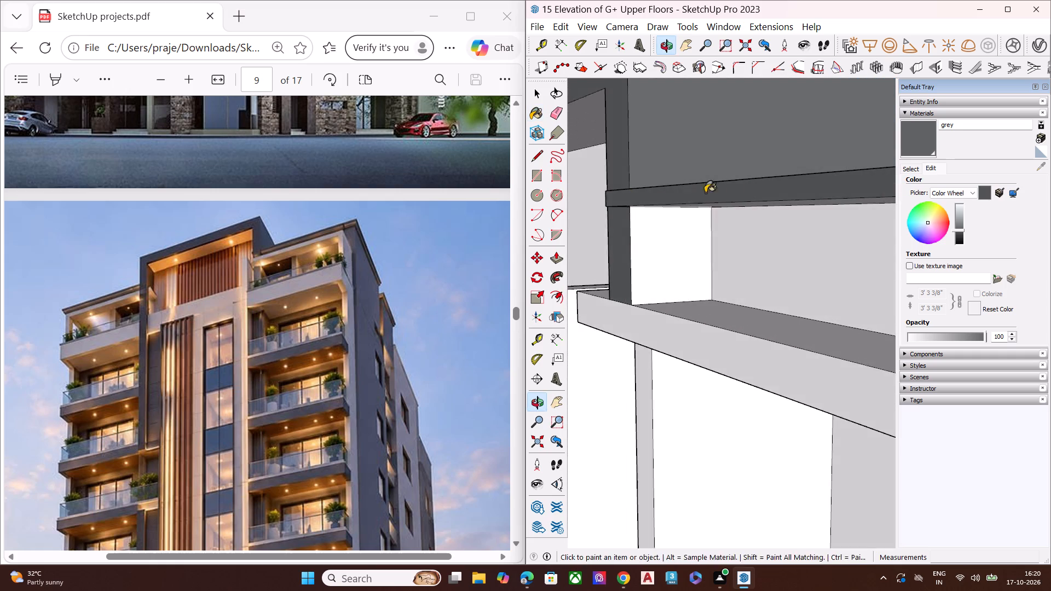
middle_click_drag(683, 194, 647, 141)
double_click(658, 163)
scroll(619, 153, "down", 1)
scroll(619, 153, "up", 2)
scroll(619, 153, "down", 13)
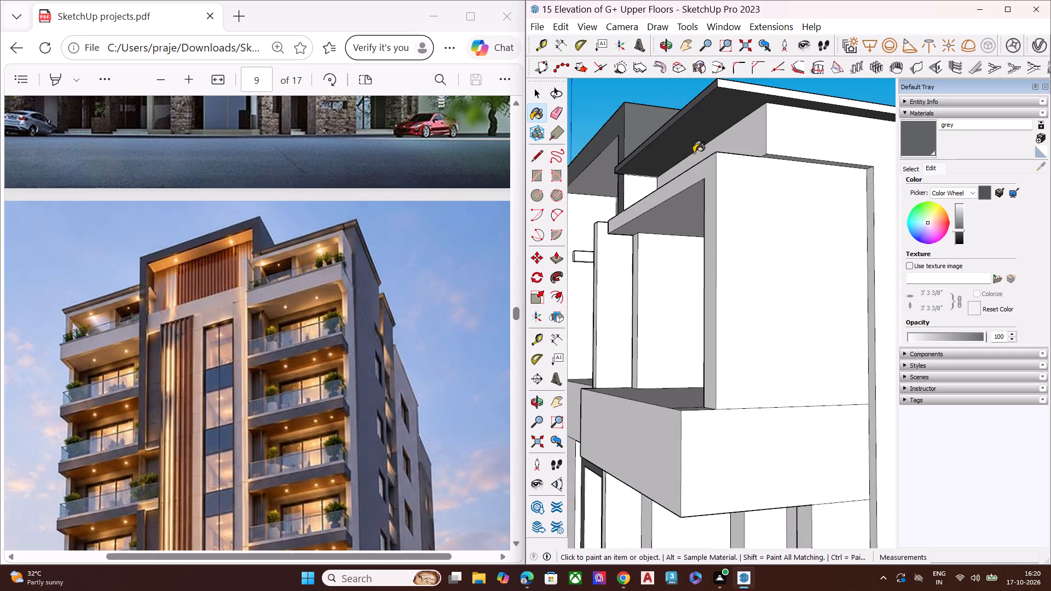
scroll(718, 129, "up", 3)
scroll(729, 120, "down", 2)
scroll(731, 118, "up", 3)
scroll(734, 119, "down", 7)
scroll(746, 147, "up", 9)
left_click(750, 127)
scroll(661, 129, "down", 8)
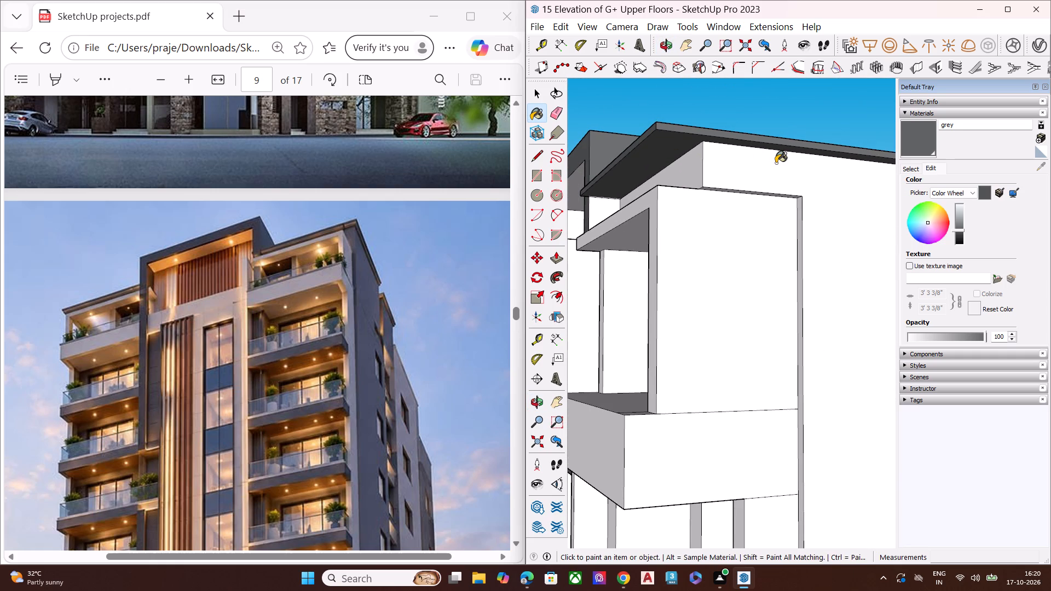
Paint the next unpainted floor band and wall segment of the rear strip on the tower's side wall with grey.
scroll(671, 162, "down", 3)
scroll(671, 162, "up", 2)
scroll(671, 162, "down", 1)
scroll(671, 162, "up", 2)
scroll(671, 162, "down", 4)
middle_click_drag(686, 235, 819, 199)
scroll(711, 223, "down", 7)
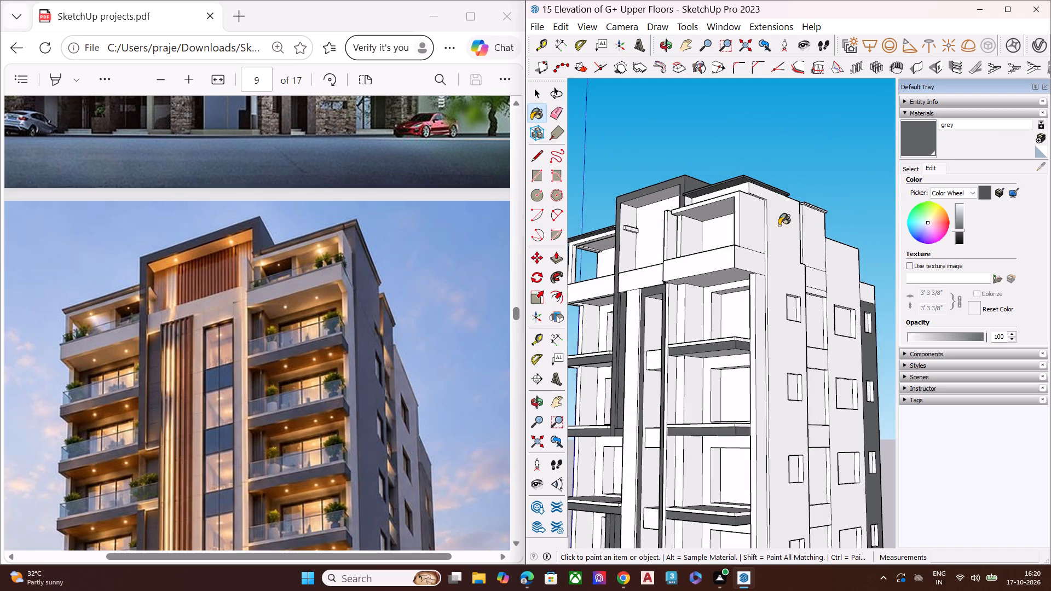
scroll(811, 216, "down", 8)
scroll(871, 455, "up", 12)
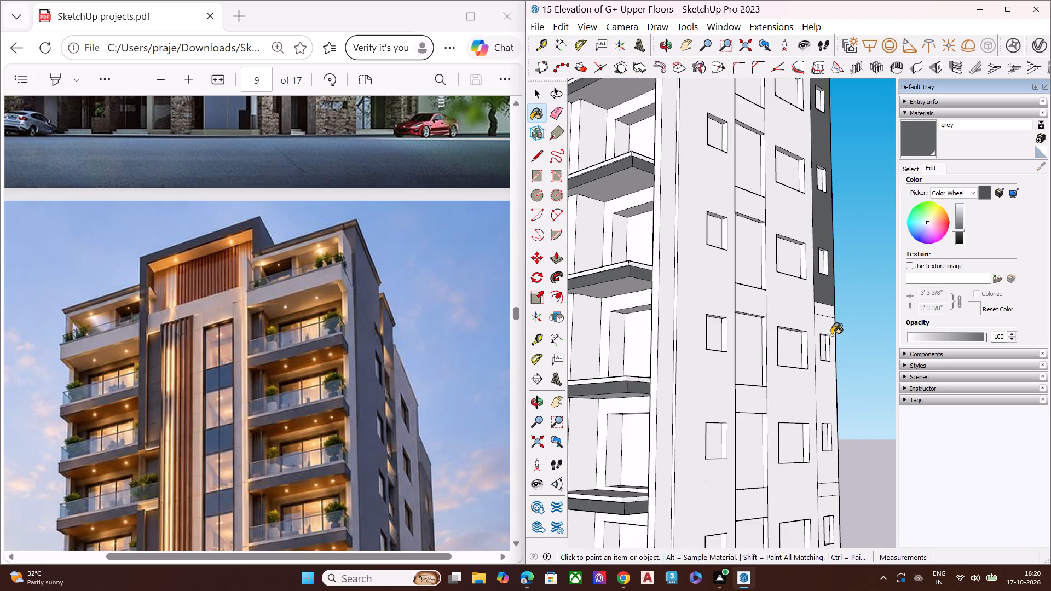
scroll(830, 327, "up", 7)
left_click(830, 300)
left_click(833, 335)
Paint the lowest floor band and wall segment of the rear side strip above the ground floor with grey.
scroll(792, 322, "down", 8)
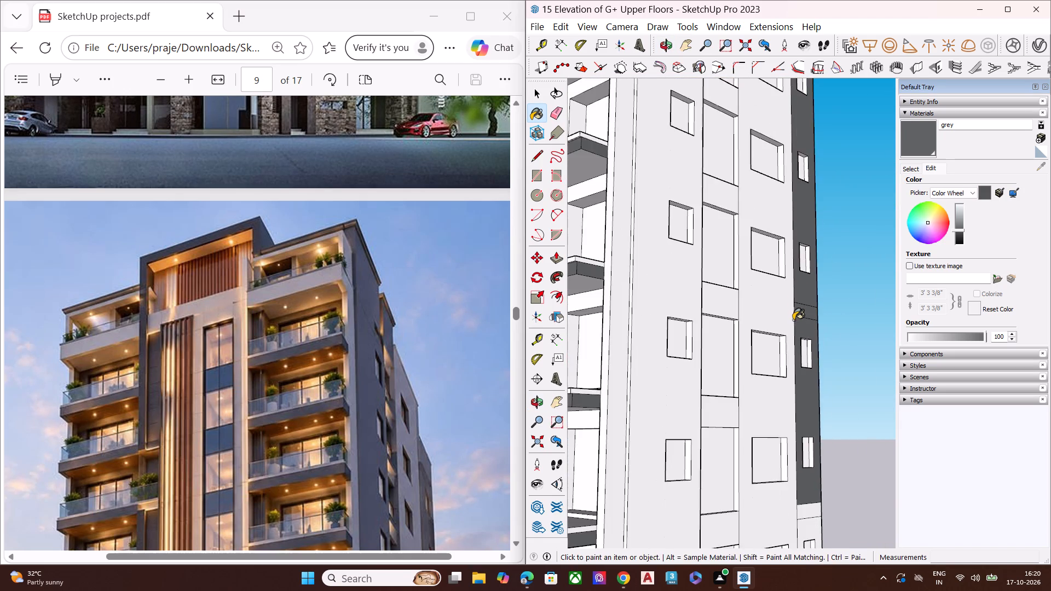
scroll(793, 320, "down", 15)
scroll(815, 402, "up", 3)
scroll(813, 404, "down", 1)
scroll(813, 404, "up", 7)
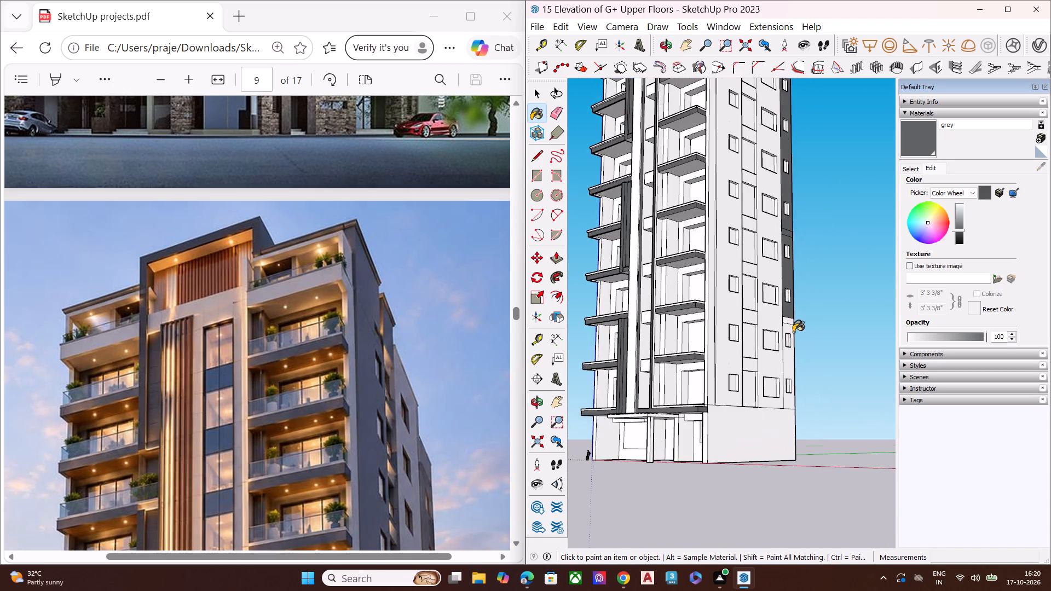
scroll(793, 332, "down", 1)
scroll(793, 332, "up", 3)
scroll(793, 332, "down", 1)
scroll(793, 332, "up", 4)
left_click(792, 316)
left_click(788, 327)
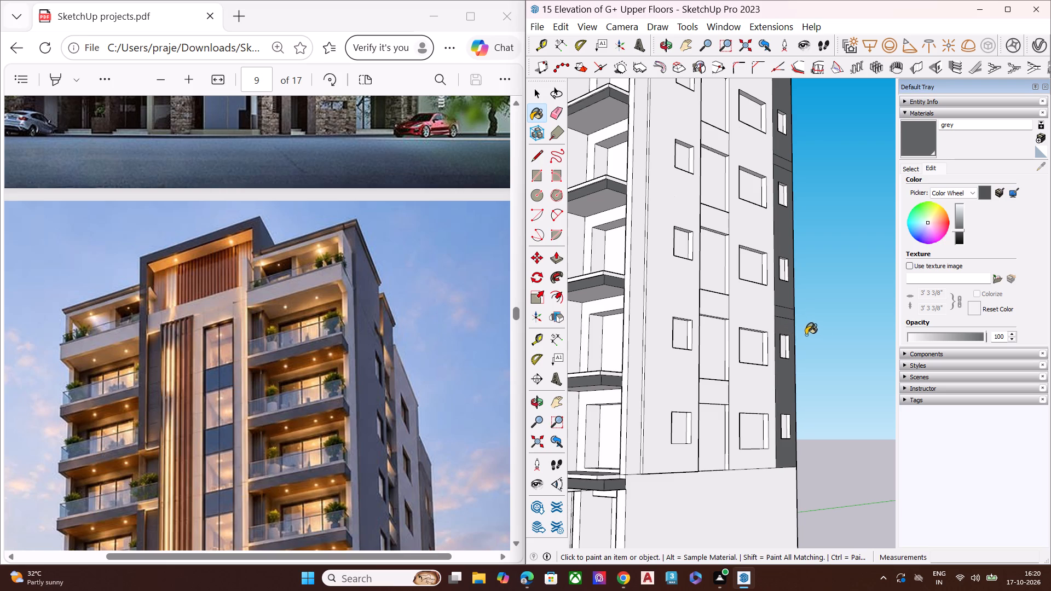
Draw a vertical line about 30' 8" long down the ground-floor side wall, continuing the rear strip's inner edge to the base.
scroll(310, 361, "down", 5)
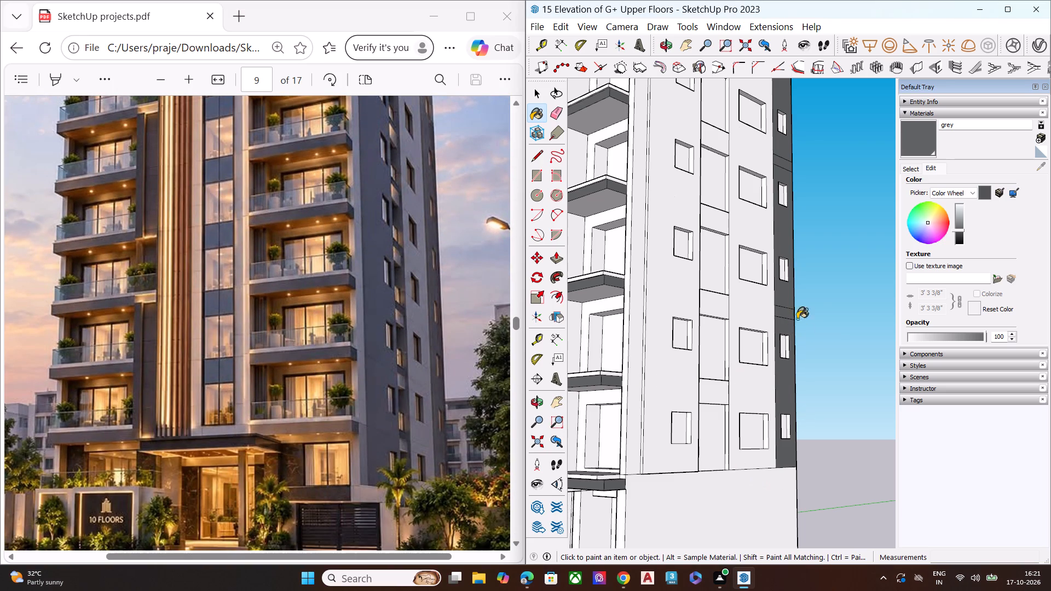
scroll(797, 308, "down", 7)
key("space")
scroll(815, 340, "up", 1)
key("l")
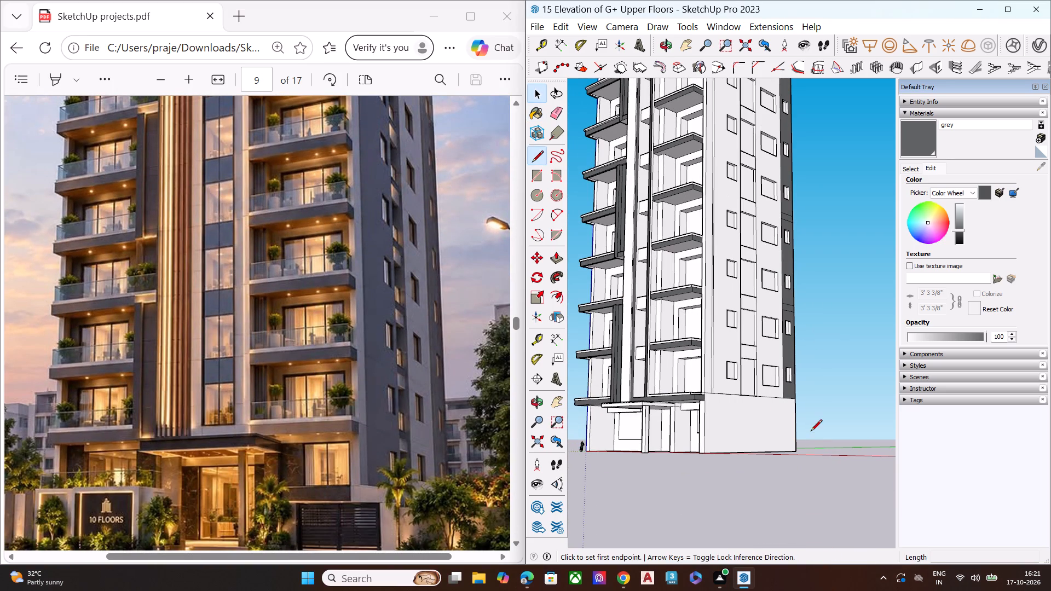
scroll(789, 410, "up", 4)
middle_click_drag(788, 409, 781, 390)
left_click(783, 398)
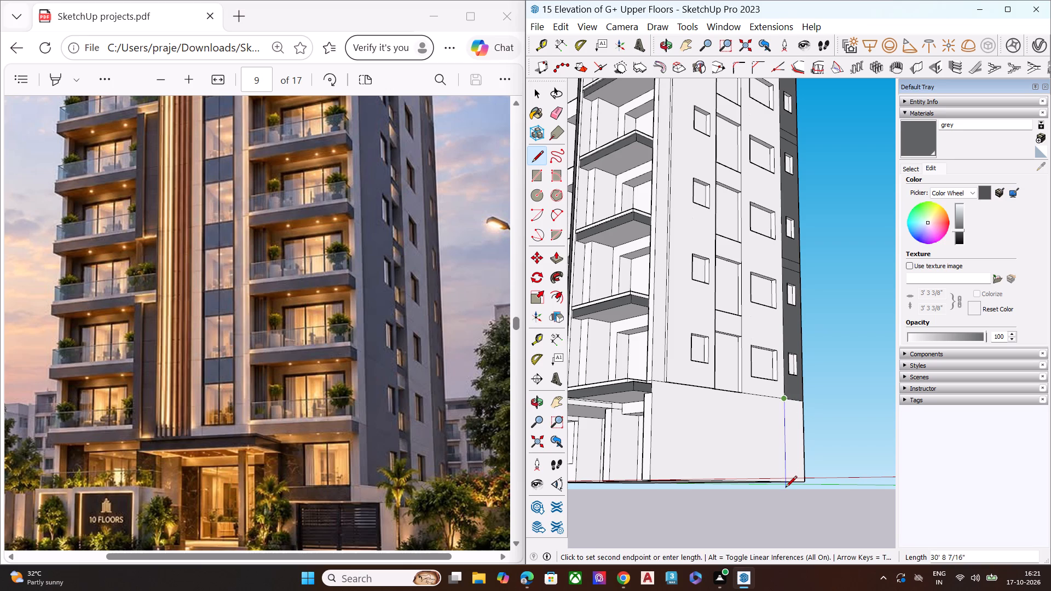
left_click(786, 484)
Delete the horizontal edge separating the rear side strip from the ground-floor wall below it.
key("space")
scroll(796, 406, "up", 1)
scroll(796, 406, "down", 1)
scroll(796, 406, "up", 5)
left_click(796, 397)
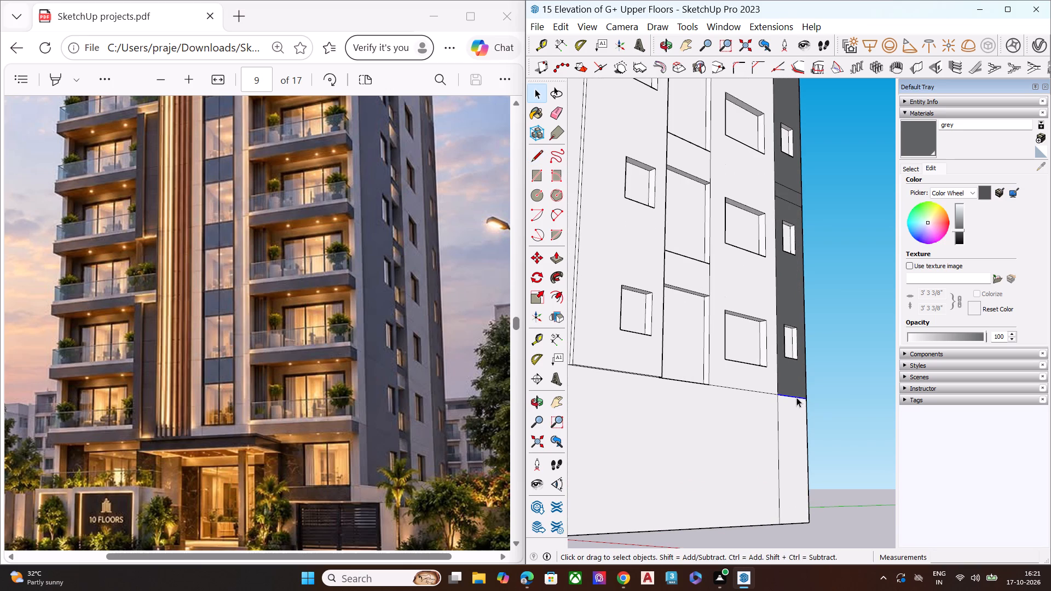
key("Delete")
Delete the two horizontal edges of the lowest remaining floor band across the rear side strip.
scroll(793, 405, "down", 2)
scroll(802, 251, "down", 1)
scroll(803, 249, "up", 5)
scroll(809, 240, "down", 1)
scroll(809, 240, "up", 1)
scroll(809, 240, "down", 1)
scroll(809, 240, "up", 1)
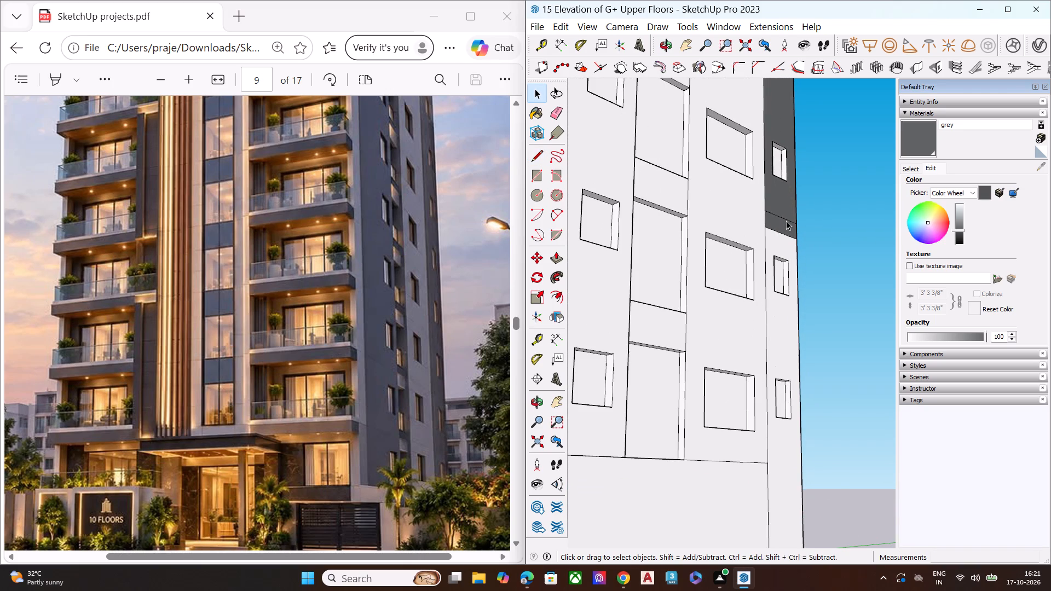
left_click(786, 221)
key("Delete")
left_click(786, 235)
key("Delete")
Delete the two horizontal edges of the next floor band up, merging the rear side strip into one face.
scroll(792, 281, "down", 15)
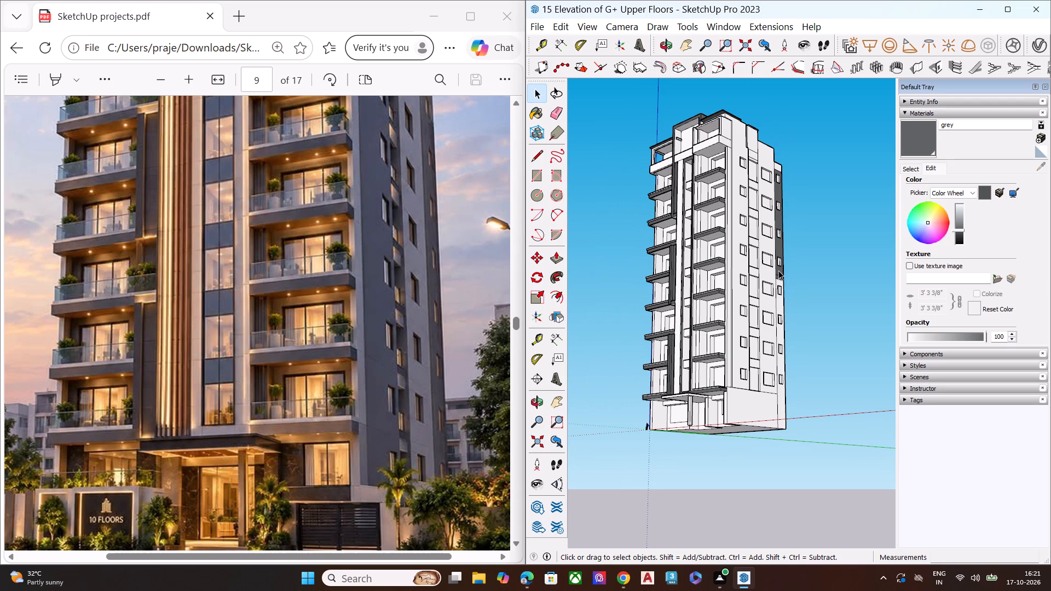
middle_click_drag(748, 280, 674, 333)
scroll(781, 130, "up", 7)
scroll(764, 392, "up", 7)
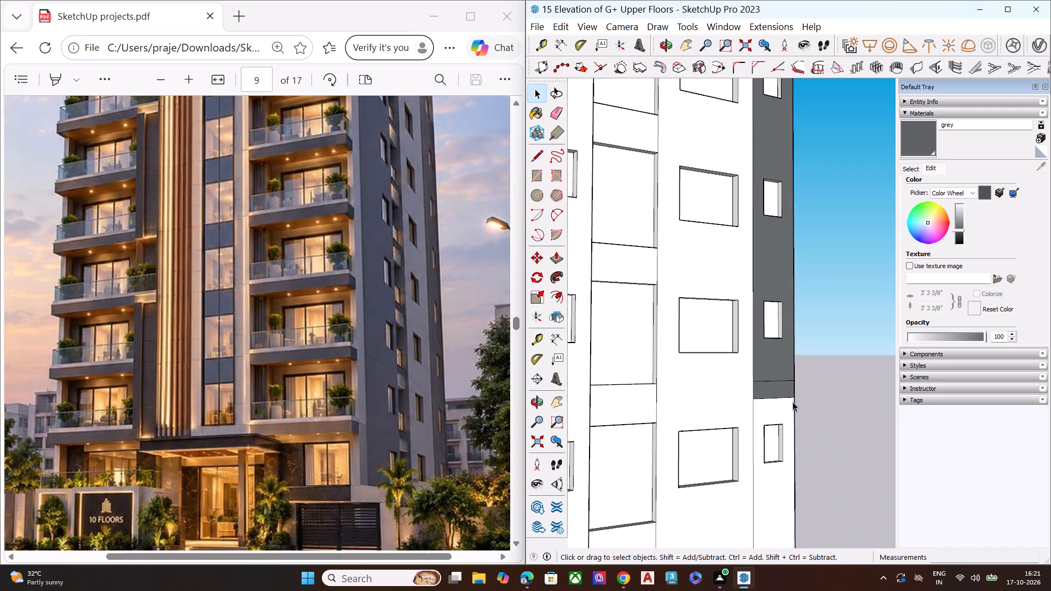
scroll(793, 402, "up", 1)
left_click(784, 381)
key("Delete")
left_click(787, 396)
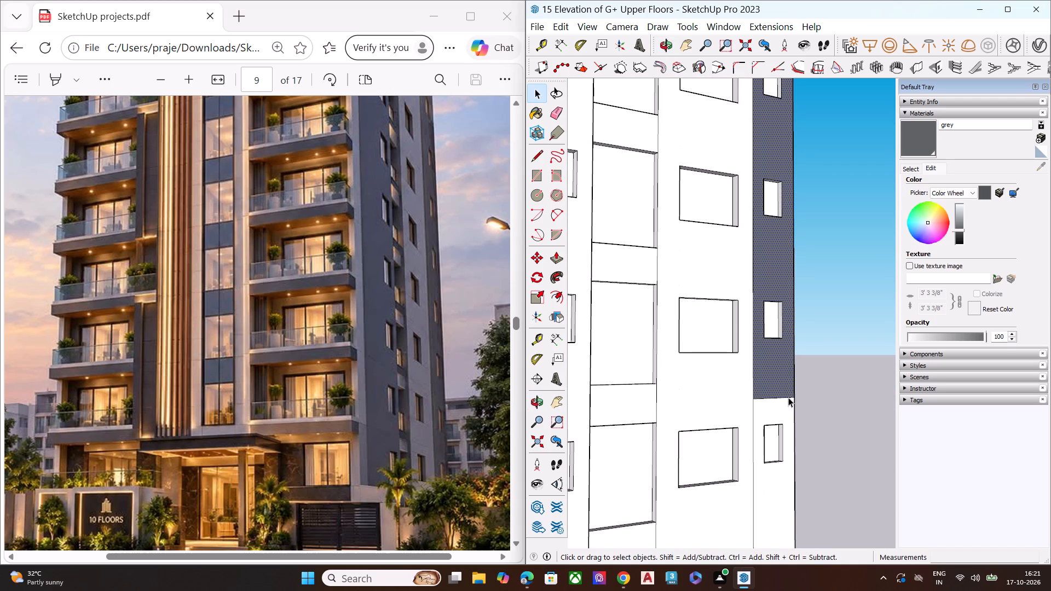
left_click(789, 398)
key("Delete")
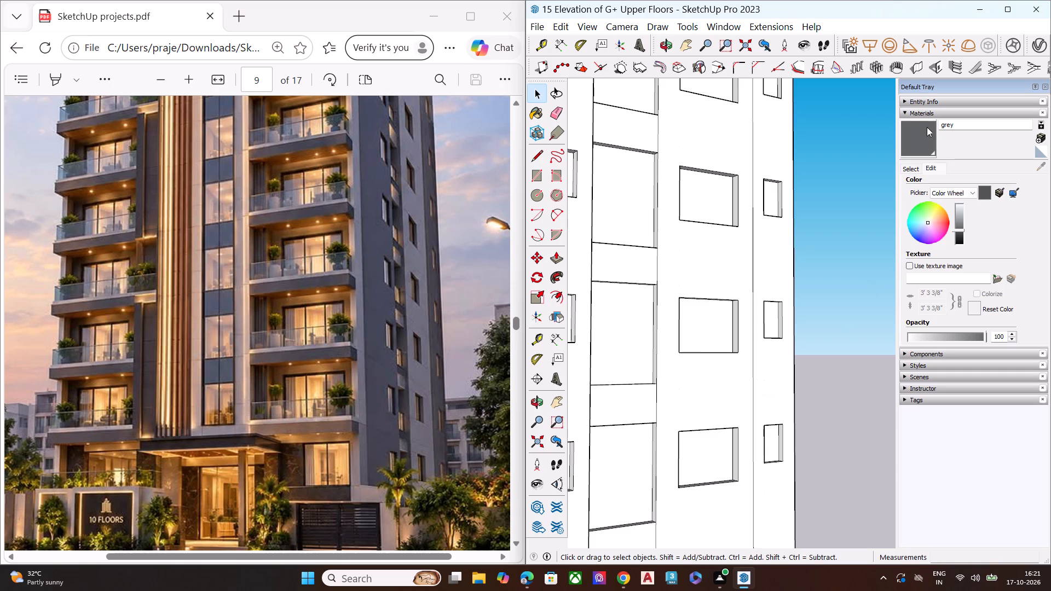
Paint the whole merged rear strip of the side wall with the grey material.
left_click(921, 136)
left_click(773, 249)
scroll(783, 250, "down", 4)
scroll(788, 257, "up", 1)
scroll(792, 264, "down", 3)
key("space")
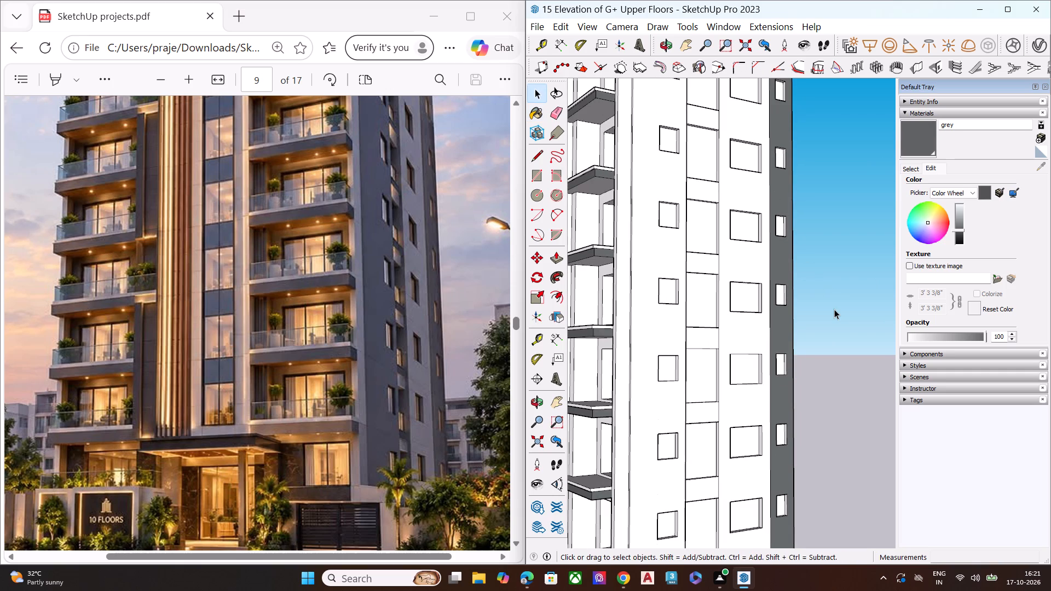
left_click(834, 309)
Paint the two uppermost spandrel panels in the front facade's central window strip with grey.
scroll(804, 304, "down", 8)
middle_click_drag(697, 331, 884, 252)
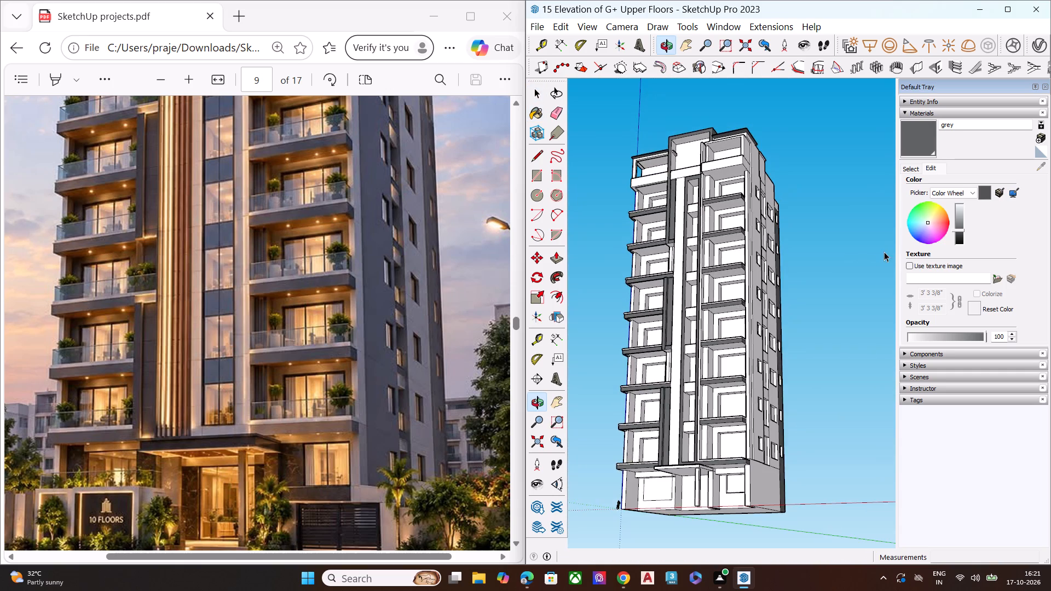
scroll(819, 287, "down", 1)
scroll(690, 193, "up", 8)
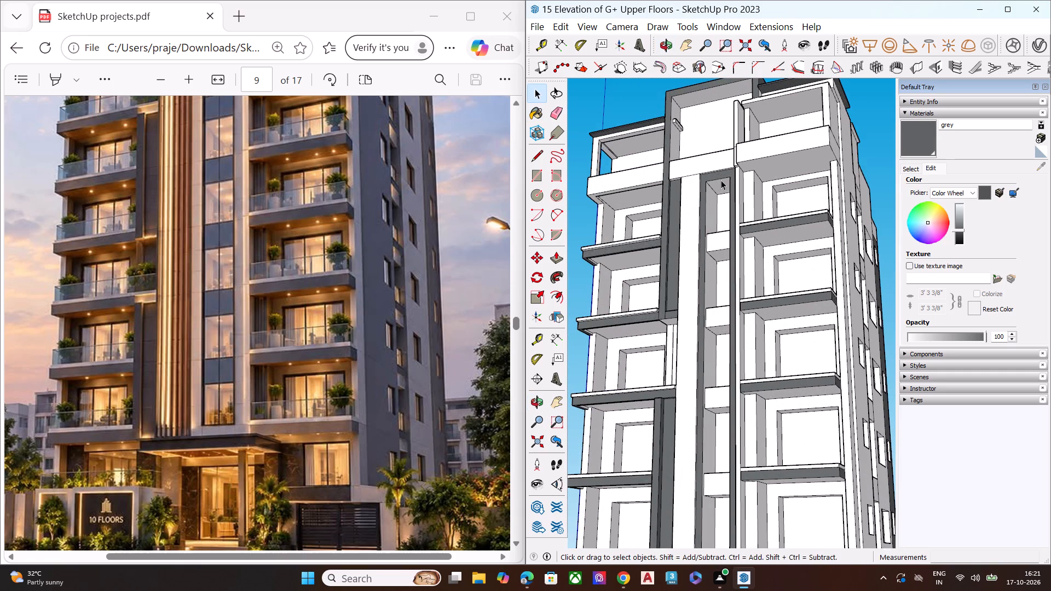
scroll(721, 180, "down", 1)
scroll(721, 180, "up", 1)
scroll(721, 180, "down", 1)
scroll(721, 180, "up", 1)
scroll(721, 180, "down", 1)
scroll(721, 180, "up", 4)
left_click(922, 140)
left_click(717, 270)
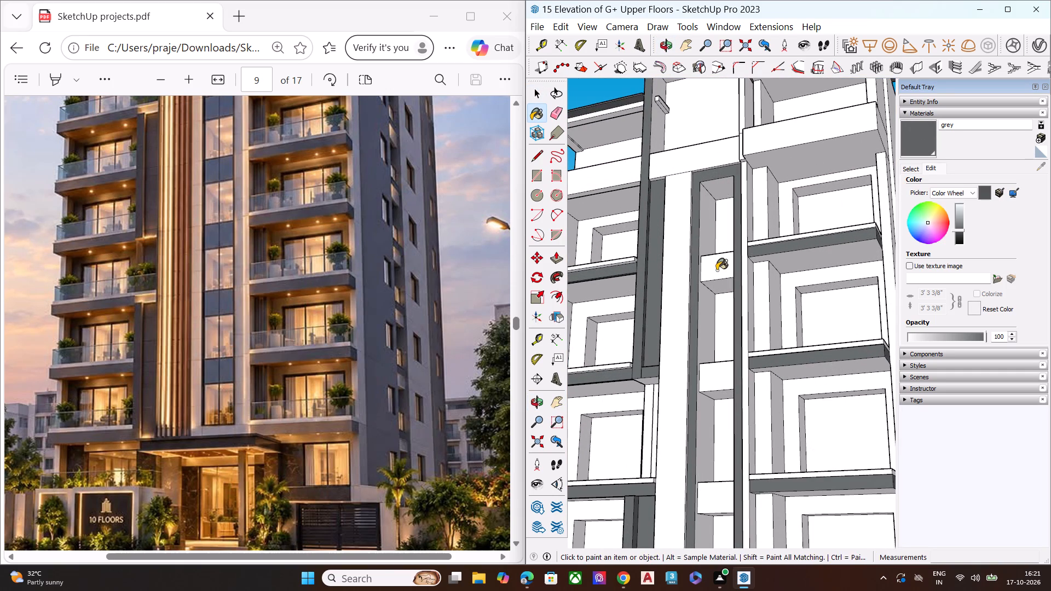
left_click(713, 372)
Paint the next spandrel panels down the central window strip with grey.
scroll(703, 285, "down", 1)
scroll(703, 285, "up", 1)
scroll(703, 285, "down", 5)
scroll(702, 404, "up", 1)
scroll(702, 408, "down", 1)
scroll(702, 411, "up", 3)
left_click(712, 425)
scroll(717, 318, "down", 7)
scroll(715, 462, "up", 8)
left_click(711, 406)
Paint the next two white spandrel panels down the central window strip with the grey material.
scroll(699, 339, "down", 5)
scroll(703, 444, "up", 1)
scroll(704, 445, "down", 2)
scroll(704, 446, "up", 6)
scroll(704, 453, "down", 1)
scroll(704, 453, "up", 2)
left_click(704, 453)
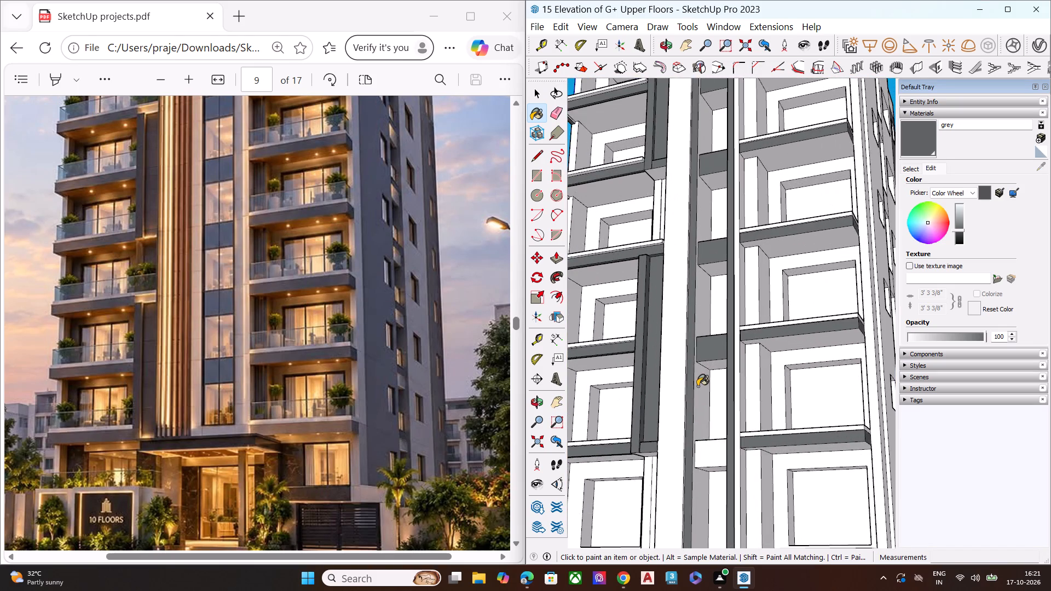
scroll(699, 304, "down", 3)
scroll(699, 303, "up", 1)
scroll(699, 302, "down", 5)
scroll(700, 400, "up", 1)
scroll(701, 422, "down", 2)
scroll(701, 425, "up", 3)
scroll(702, 439, "down", 1)
scroll(703, 443, "up", 3)
left_click(704, 445)
Paint the last two white spandrel panels at the lower end of the central window strip with grey.
scroll(707, 318, "down", 3)
scroll(704, 422, "up", 1)
scroll(704, 423, "down", 2)
scroll(705, 426, "up", 3)
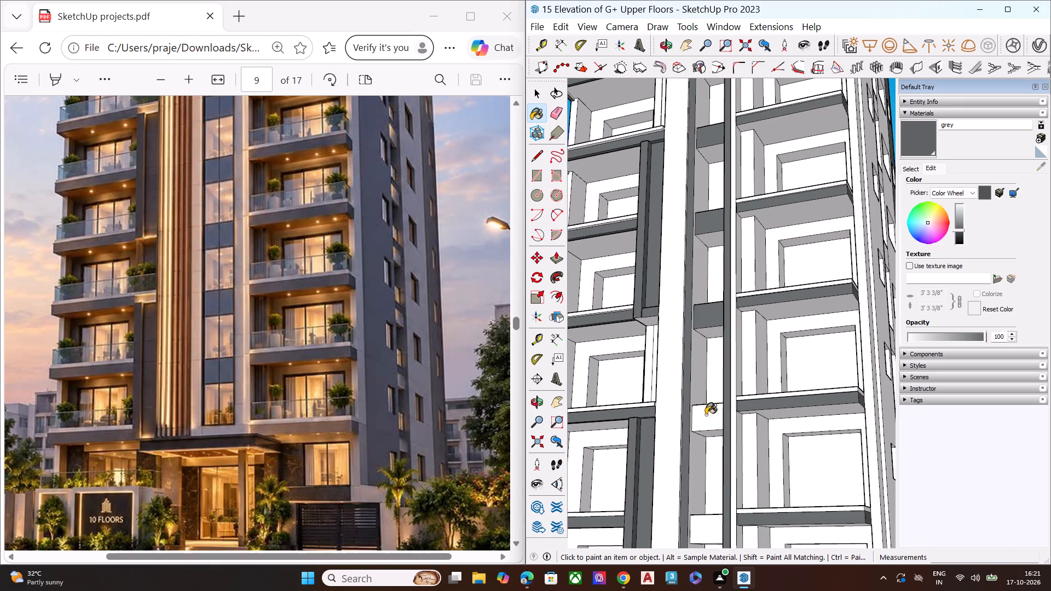
left_click(706, 415)
scroll(712, 304, "up", 1)
scroll(712, 296, "down", 1)
scroll(712, 296, "up", 3)
scroll(712, 296, "down", 1)
scroll(712, 296, "up", 2)
scroll(712, 296, "down", 2)
scroll(700, 465, "up", 3)
scroll(711, 321, "down", 1)
scroll(711, 321, "up", 1)
scroll(711, 321, "down", 3)
scroll(711, 321, "up", 1)
scroll(711, 321, "down", 8)
scroll(700, 457, "up", 5)
scroll(702, 464, "down", 2)
scroll(702, 464, "up", 2)
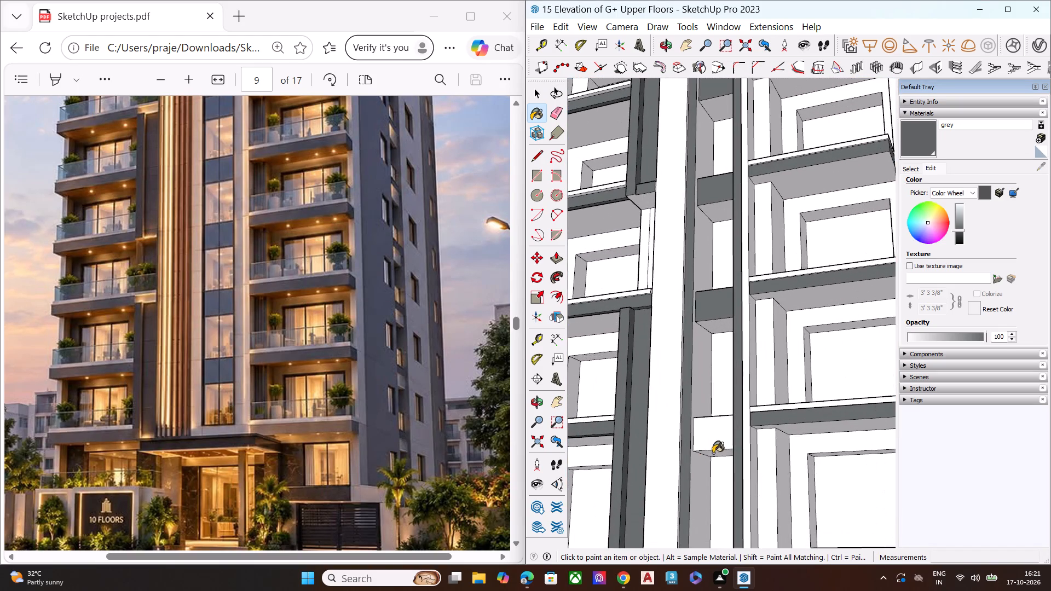
left_click(713, 441)
scroll(698, 344, "down", 7)
key("space")
left_click(871, 374)
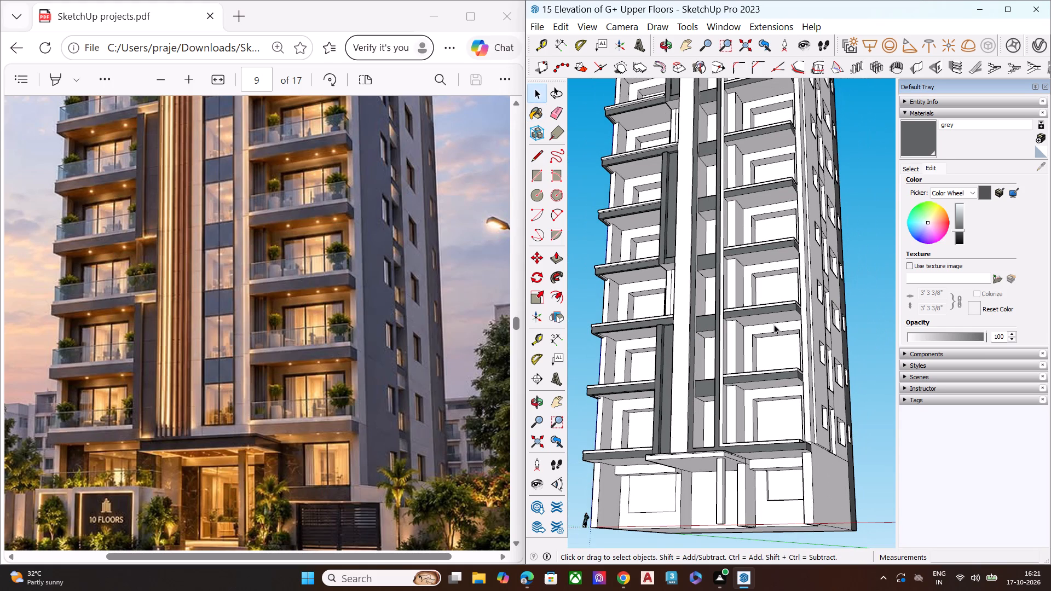
Delete the short vertical edge between a balcony's white slab band and the vertical frame beside the central window strip.
middle_click_drag(773, 329, 763, 447)
scroll(729, 318, "up", 7)
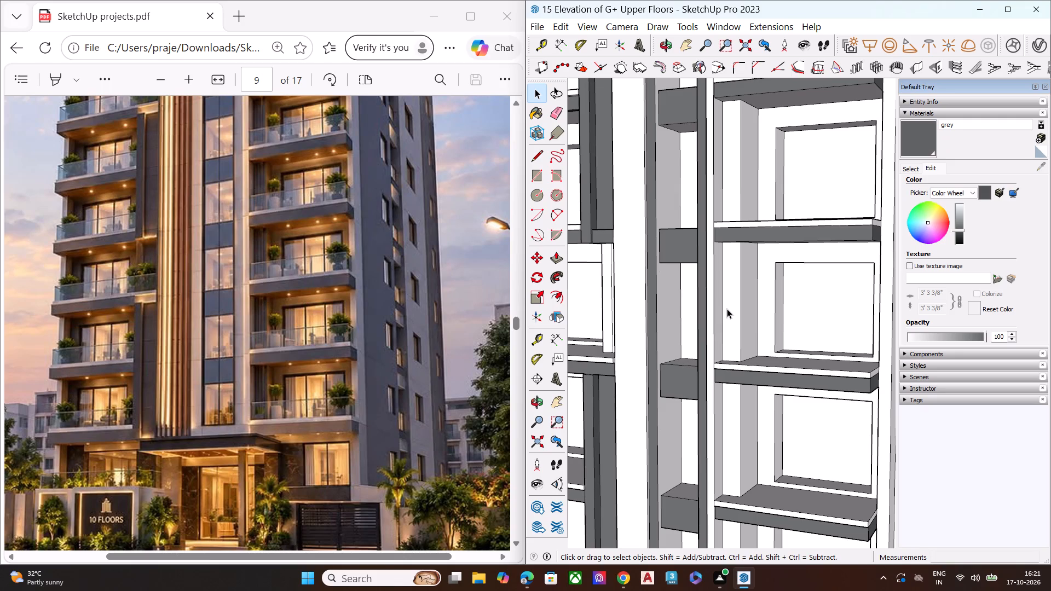
scroll(710, 270, "down", 5)
scroll(746, 134, "up", 10)
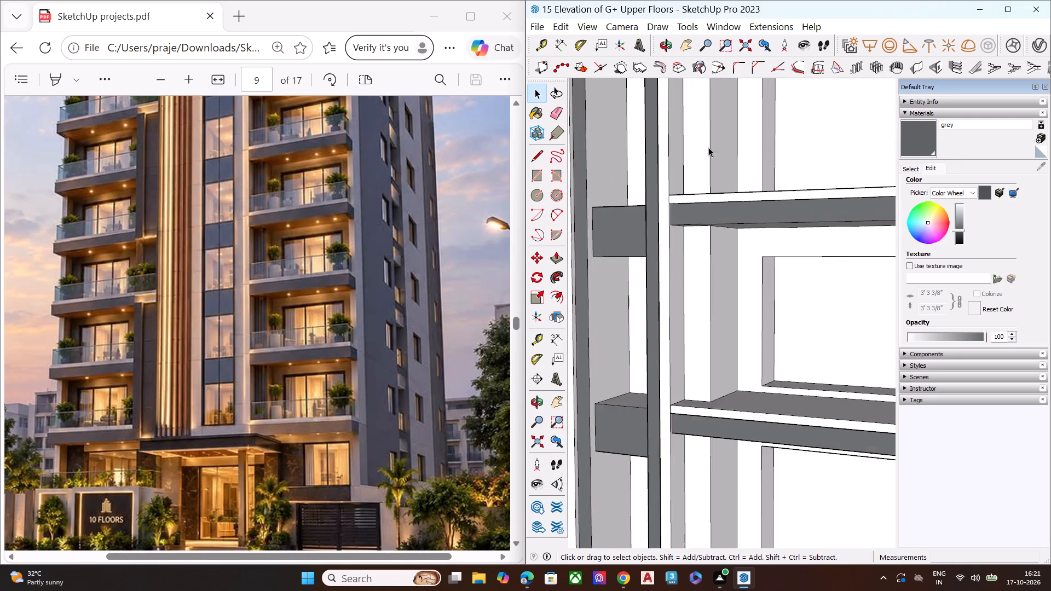
scroll(665, 205, "up", 2)
scroll(664, 206, "down", 1)
scroll(663, 207, "up", 9)
scroll(660, 210, "down", 1)
scroll(660, 210, "up", 5)
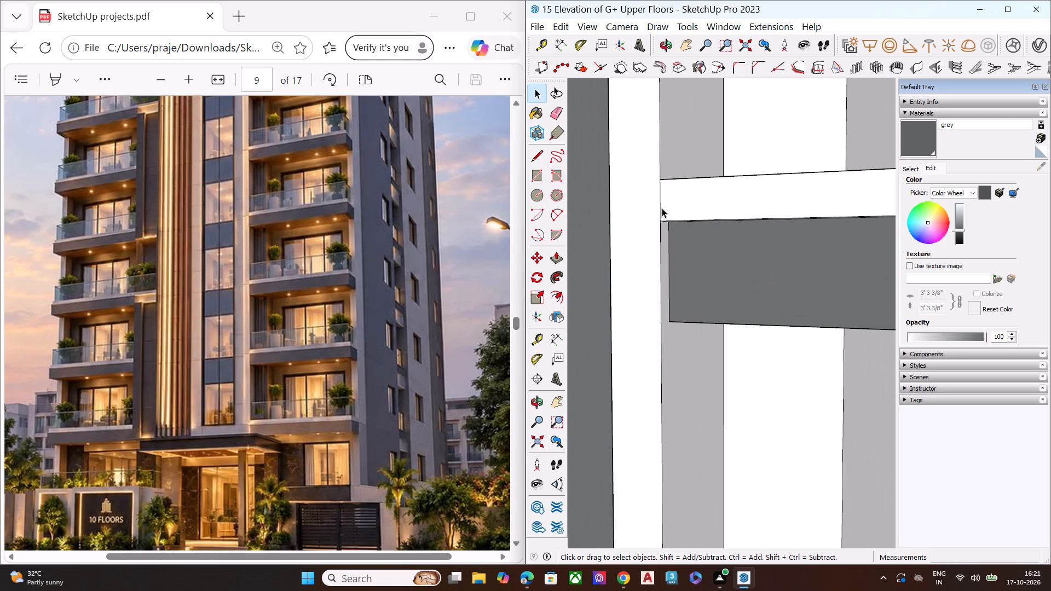
left_click(659, 203)
key("Delete")
Push/Pull the next lower balcony's white slab band flush with the adjoining vertical frame and erase the short edge between them.
scroll(661, 201, "down", 12)
scroll(668, 178, "up", 1)
scroll(668, 178, "down", 6)
scroll(666, 383, "up", 2)
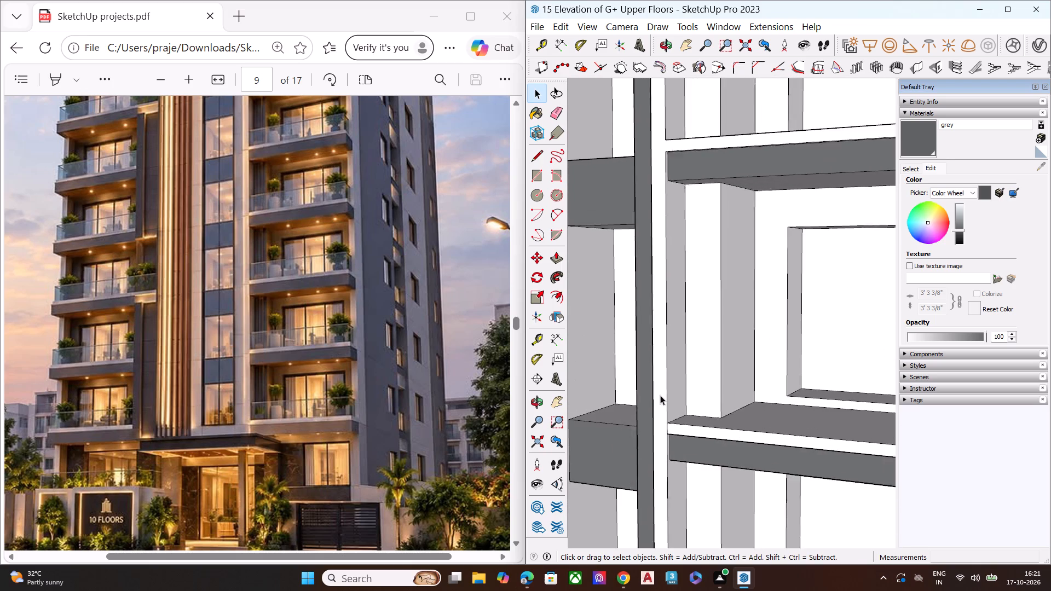
scroll(660, 395, "down", 1)
scroll(660, 395, "up", 4)
middle_click_drag(651, 436, 586, 459)
scroll(604, 463, "up", 10)
middle_click_drag(689, 422, 613, 430)
scroll(613, 430, "up", 5)
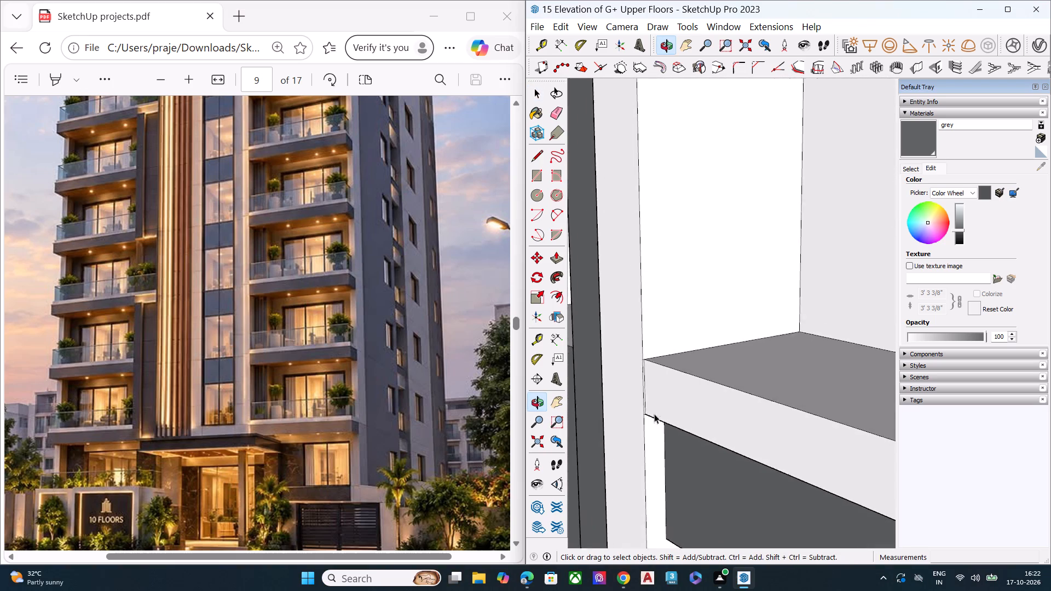
scroll(654, 414, "up", 6)
left_click(661, 386)
key("p")
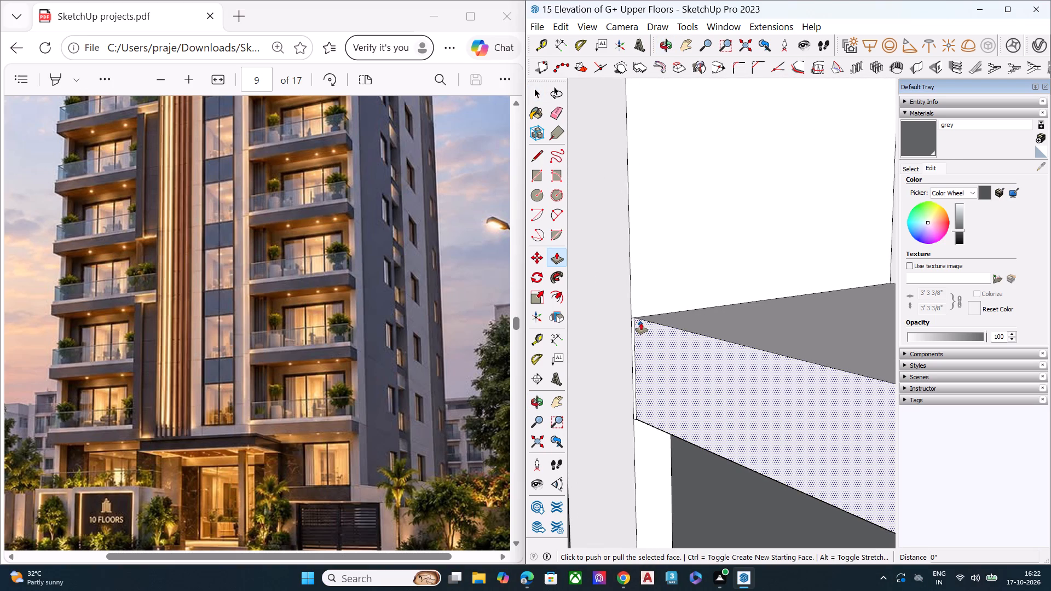
left_click(640, 321)
left_click(632, 327)
key("space")
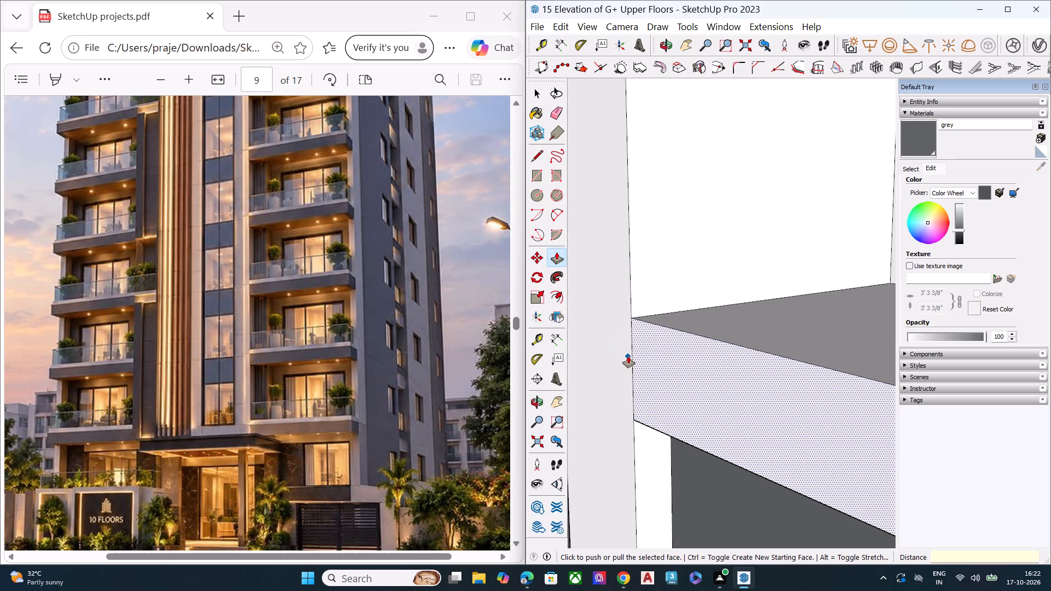
key("e")
left_click(632, 352)
Push/Pull the white slab band one floor further down about 1/16" flush with the vertical frame and erase their dividing edge.
scroll(626, 324, "down", 5)
scroll(626, 324, "up", 1)
scroll(628, 323, "down", 2)
scroll(644, 311, "up", 1)
scroll(644, 311, "down", 2)
scroll(644, 311, "up", 1)
scroll(644, 311, "down", 2)
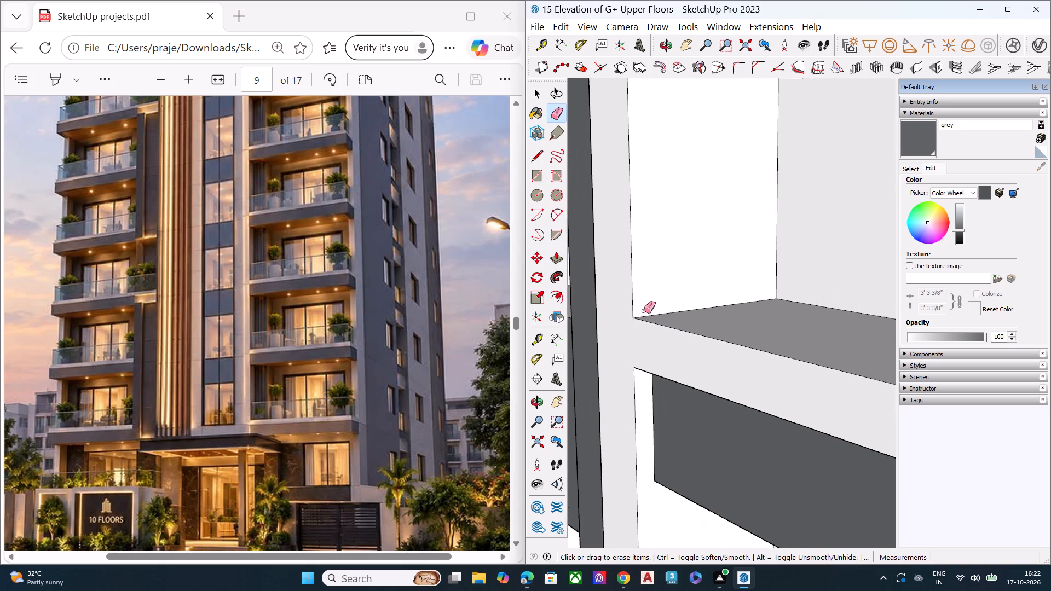
scroll(644, 311, "down", 20)
scroll(644, 311, "down", 6)
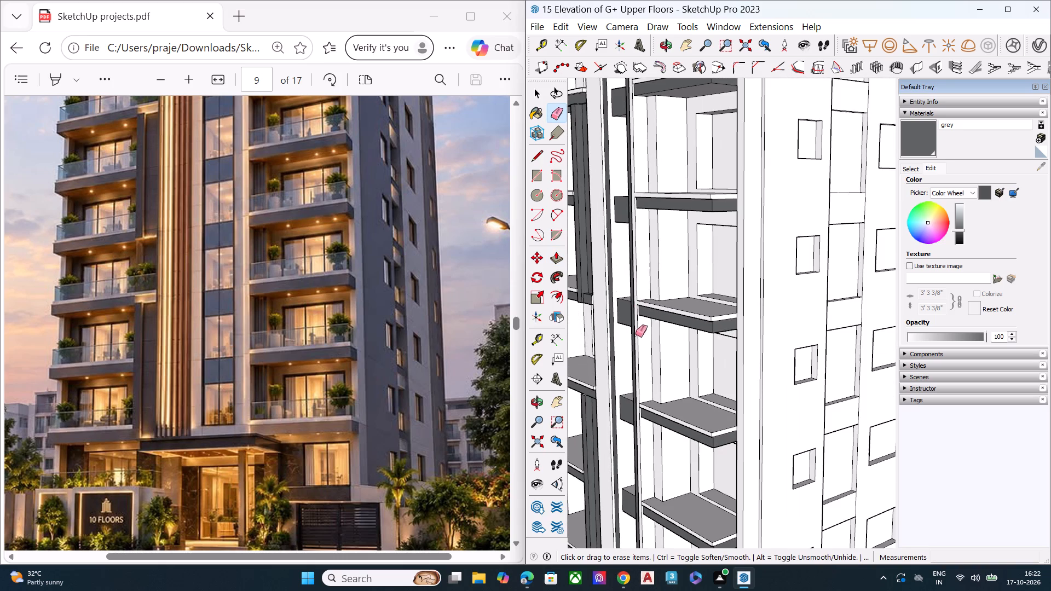
middle_click_drag(651, 424, 660, 344)
scroll(654, 358, "up", 10)
scroll(614, 419, "up", 1)
scroll(614, 419, "down", 1)
scroll(614, 419, "up", 2)
scroll(614, 420, "down", 1)
scroll(614, 420, "up", 6)
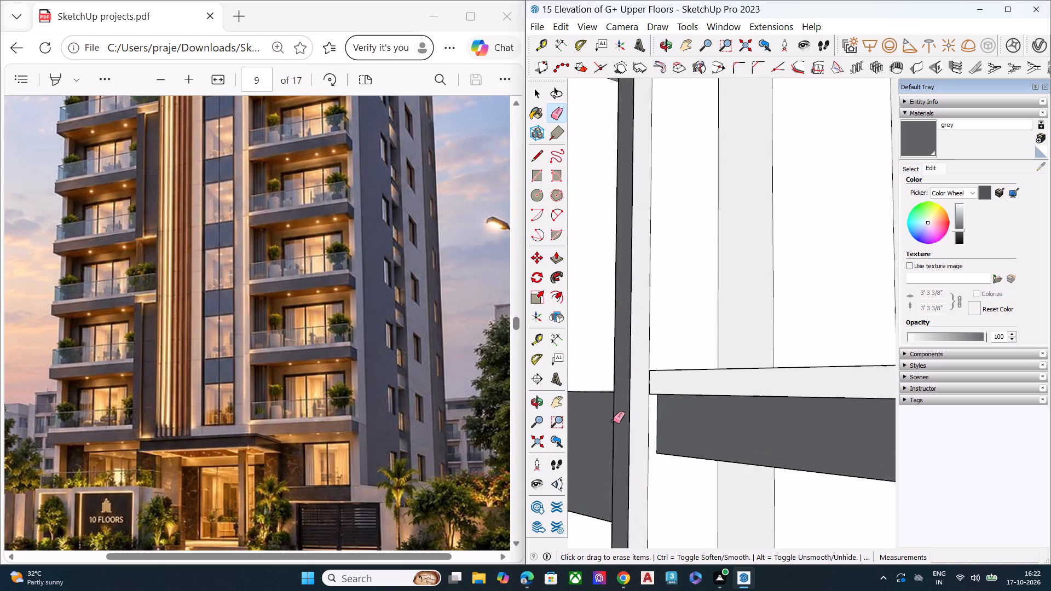
scroll(648, 387, "up", 1)
scroll(648, 387, "down", 1)
scroll(648, 387, "up", 3)
scroll(648, 387, "down", 1)
scroll(648, 387, "up", 7)
middle_click_drag(679, 370, 671, 415)
scroll(665, 410, "up", 10)
key("space")
left_click(682, 336)
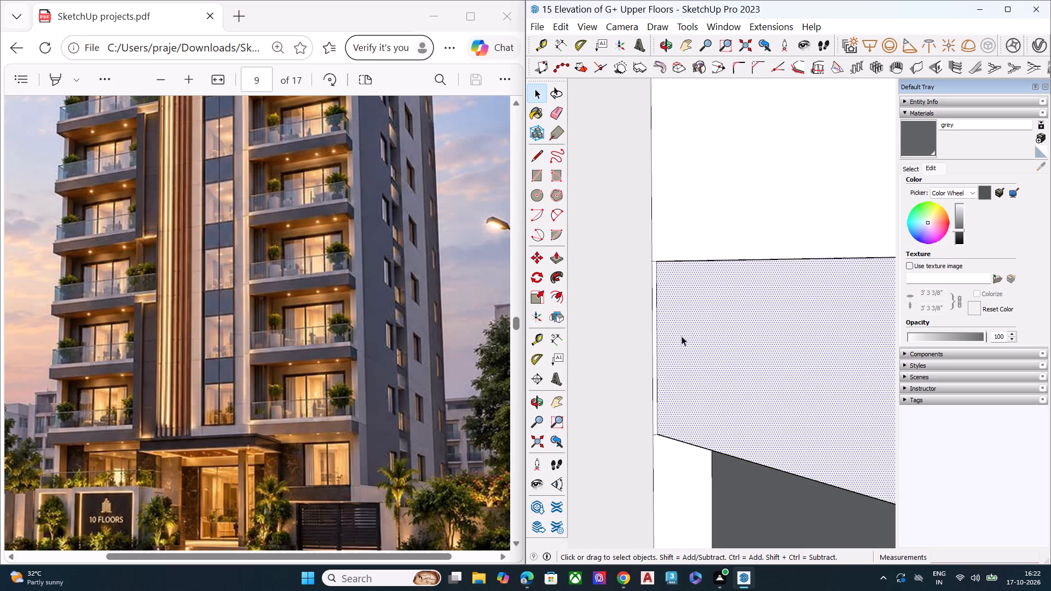
key("p")
left_click(661, 262)
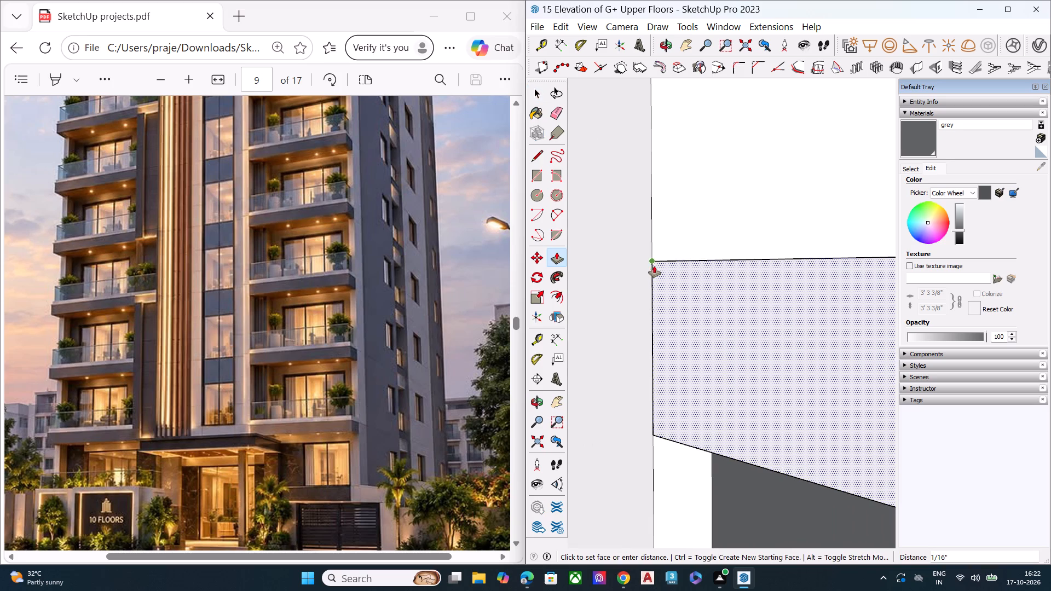
left_click(652, 267)
key("space")
scroll(628, 279, "down", 6)
scroll(643, 299, "up", 7)
key("e")
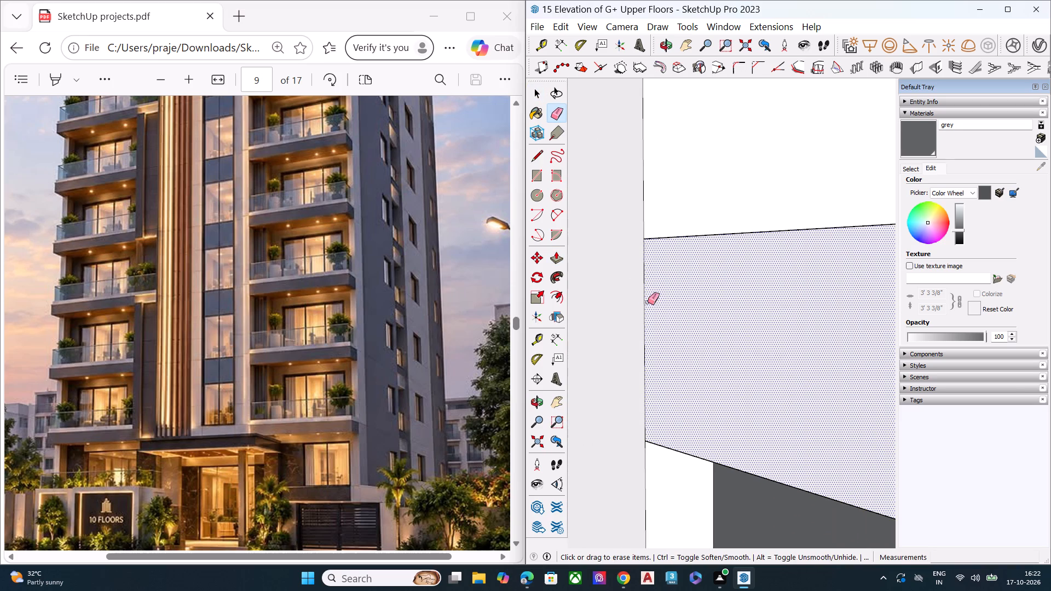
left_click(645, 300)
Push/Pull the following lower balcony's white slab band about 3/8" flush with the vertical frame and erase their dividing edge.
scroll(637, 281, "down", 13)
scroll(607, 194, "up", 1)
scroll(607, 194, "down", 2)
scroll(607, 194, "up", 1)
scroll(607, 194, "down", 1)
scroll(607, 194, "up", 1)
scroll(635, 222, "down", 2)
scroll(637, 223, "up", 1)
scroll(637, 223, "down", 5)
scroll(637, 224, "up", 1)
scroll(637, 224, "down", 2)
scroll(637, 224, "up", 1)
scroll(637, 224, "down", 5)
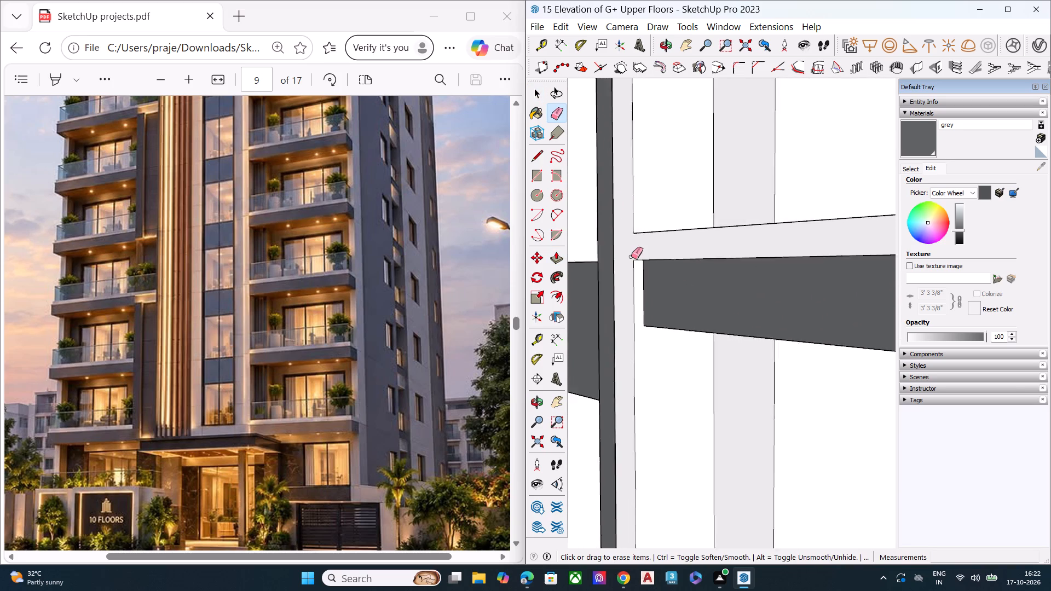
scroll(631, 257, "down", 19)
key("space")
scroll(640, 396, "up", 8)
scroll(640, 397, "down", 1)
scroll(640, 397, "up", 12)
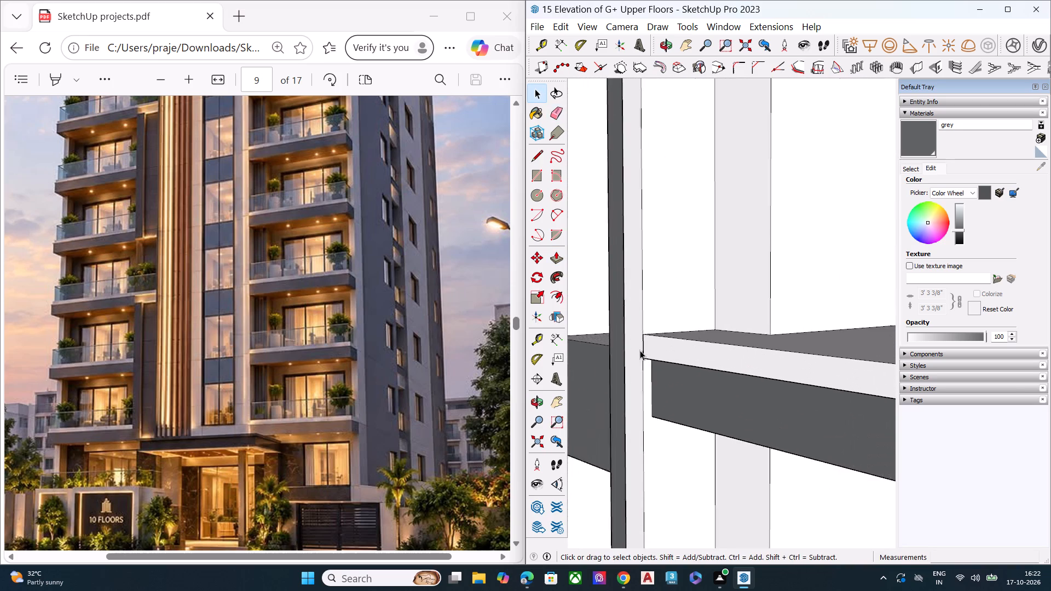
scroll(640, 350, "up", 14)
scroll(668, 332, "down", 3)
scroll(668, 332, "up", 1)
scroll(668, 332, "down", 2)
scroll(668, 332, "up", 5)
left_click(669, 331)
scroll(656, 315, "up", 8)
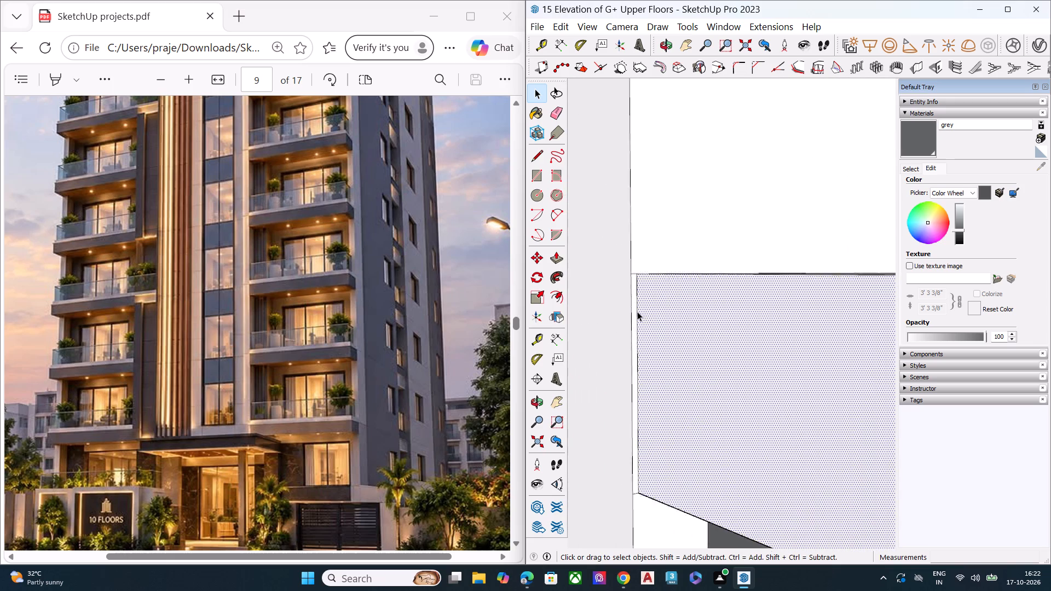
scroll(637, 311, "up", 3)
key("p")
left_click(638, 262)
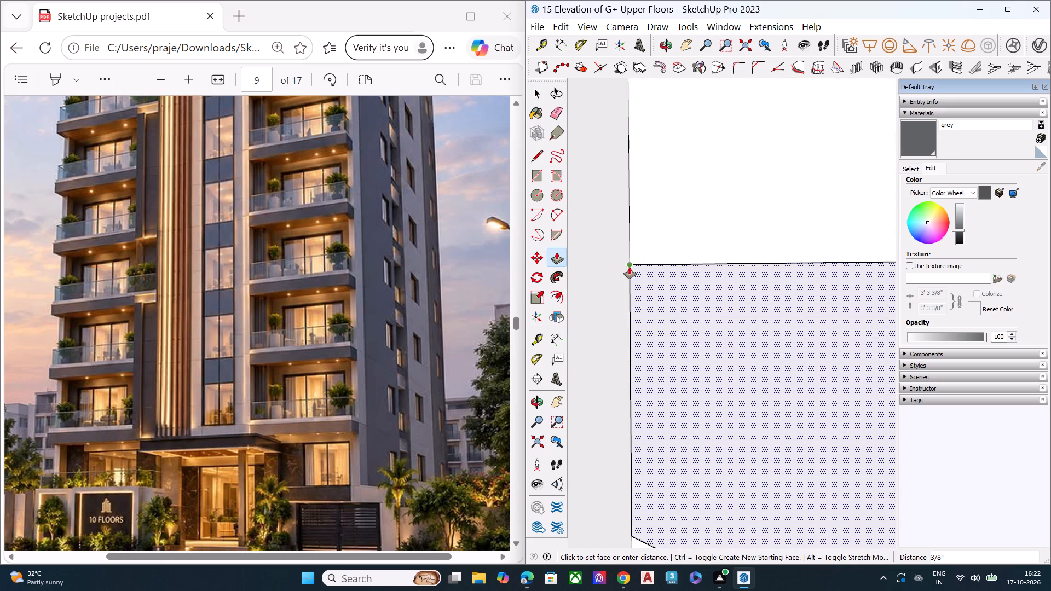
left_click(630, 267)
key("space")
key("e")
left_click(630, 308)
scroll(617, 269, "down", 4)
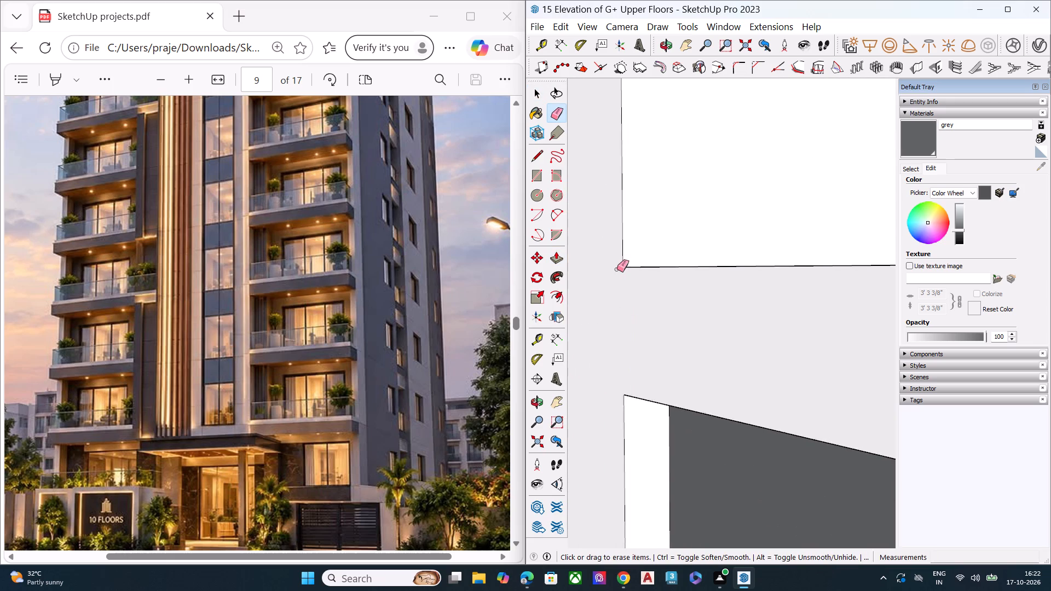
scroll(617, 269, "down", 18)
scroll(617, 269, "up", 1)
scroll(617, 269, "down", 20)
scroll(637, 273, "up", 1)
scroll(637, 273, "down", 2)
scroll(637, 273, "up", 1)
scroll(637, 273, "down", 3)
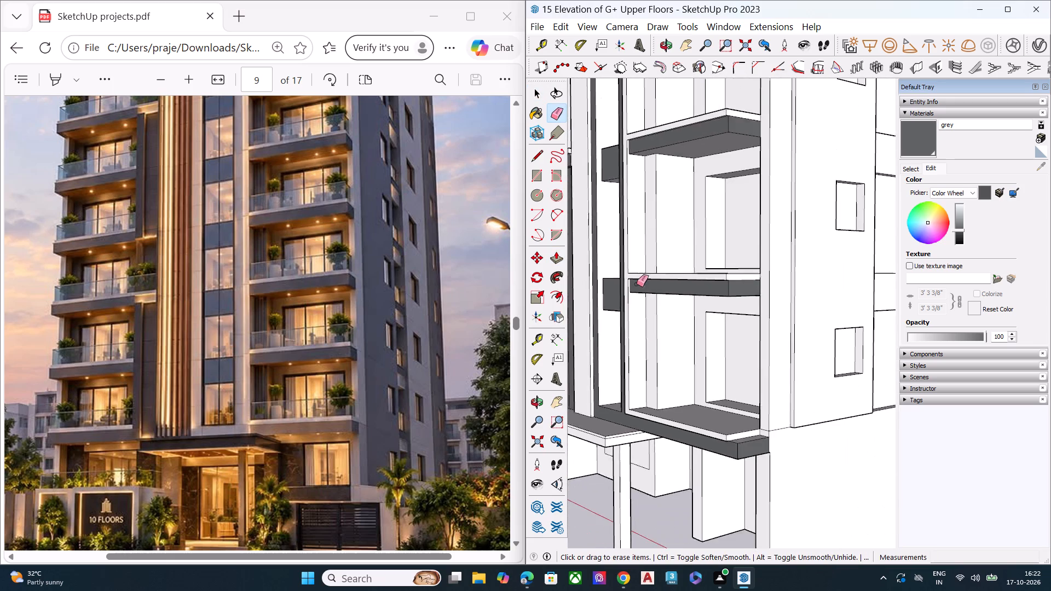
Push/Pull the next unmerged balcony's white slab band about 3/8" flush with the vertical frame and erase their dividing edge.
scroll(637, 377, "up", 3)
scroll(636, 380, "down", 1)
scroll(635, 383, "up", 8)
scroll(634, 406, "down", 18)
scroll(652, 333, "down", 4)
scroll(655, 373, "up", 1)
scroll(660, 392, "down", 5)
scroll(668, 190, "up", 9)
scroll(593, 134, "down", 1)
scroll(582, 137, "up", 10)
scroll(631, 190, "down", 1)
scroll(631, 190, "up", 5)
scroll(635, 204, "down", 1)
scroll(636, 205, "up", 3)
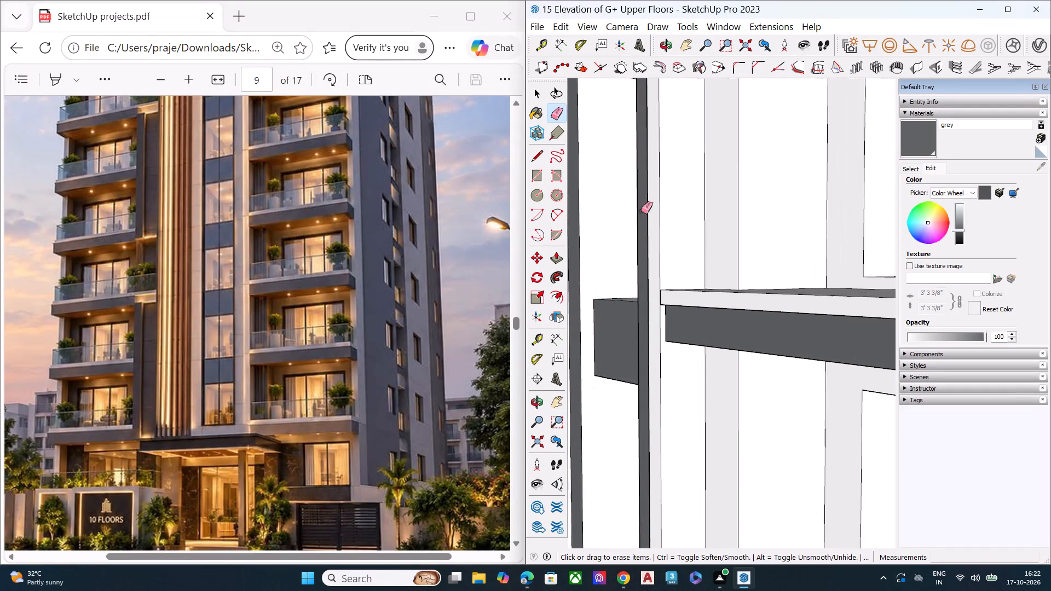
scroll(684, 292, "down", 1)
scroll(684, 292, "up", 4)
scroll(684, 292, "down", 1)
scroll(684, 292, "up", 6)
scroll(612, 304, "down", 1)
scroll(612, 304, "up", 7)
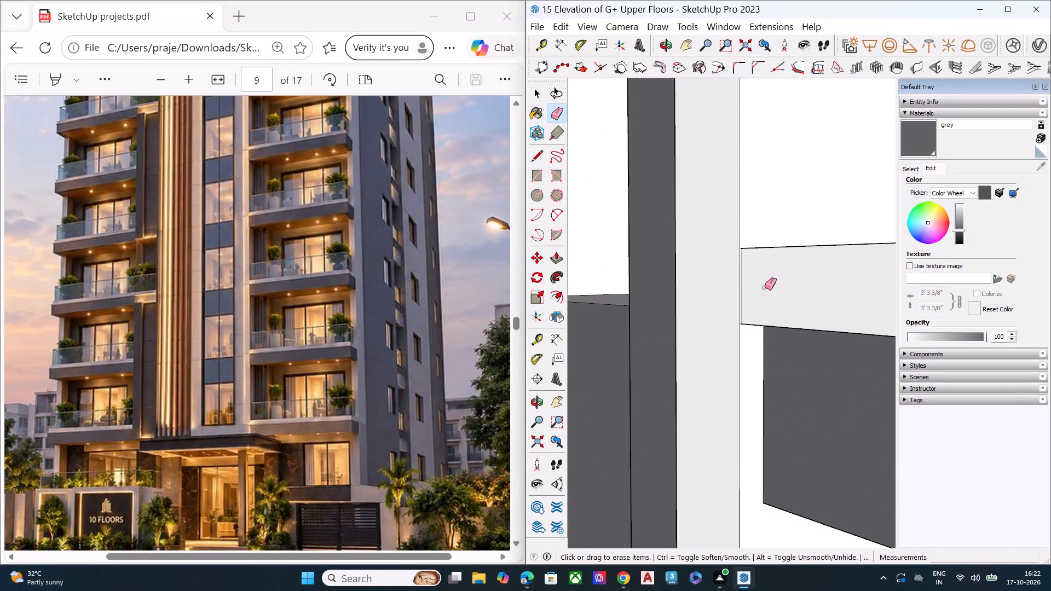
key("space")
left_click(765, 285)
scroll(749, 263, "up", 4)
scroll(749, 263, "down", 1)
scroll(746, 263, "up", 2)
scroll(726, 268, "down", 2)
scroll(724, 268, "up", 4)
middle_click_drag(741, 259, 728, 277)
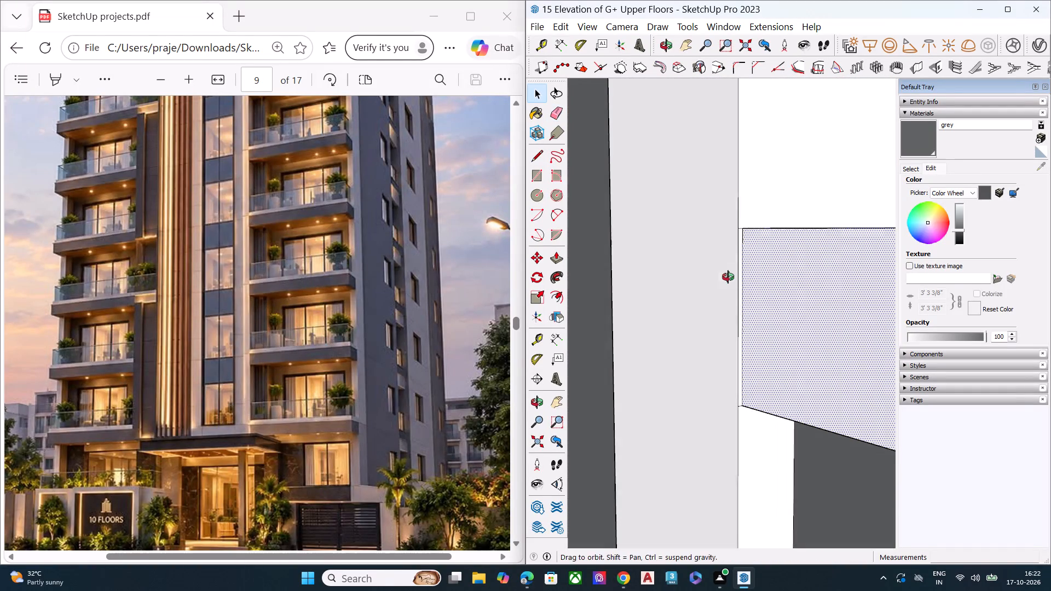
middle_click_drag(728, 277, 726, 280)
key("p")
left_click(745, 230)
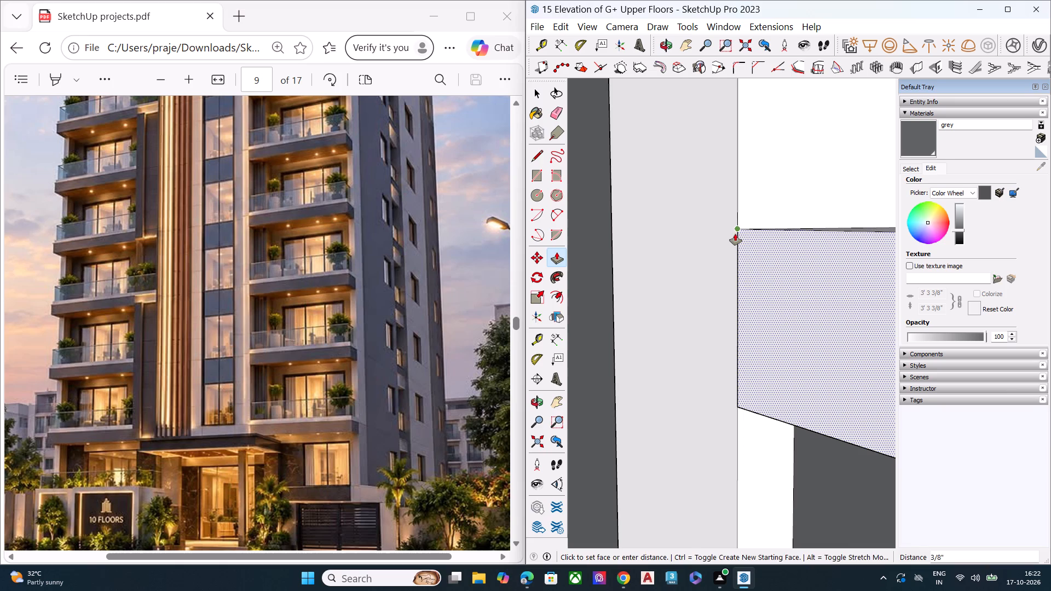
left_click(735, 234)
key("space")
key("e")
left_click(737, 258)
scroll(693, 186, "down", 9)
key("space")
Push/Pull the next lower balcony's white slab band flush with the vertical frame and delete the short edge between them.
scroll(716, 192, "down", 3)
scroll(716, 194, "up", 4)
scroll(716, 194, "down", 8)
scroll(717, 207, "up", 1)
scroll(717, 207, "down", 1)
scroll(717, 207, "up", 2)
scroll(717, 207, "down", 12)
scroll(724, 218, "up", 3)
scroll(724, 218, "down", 11)
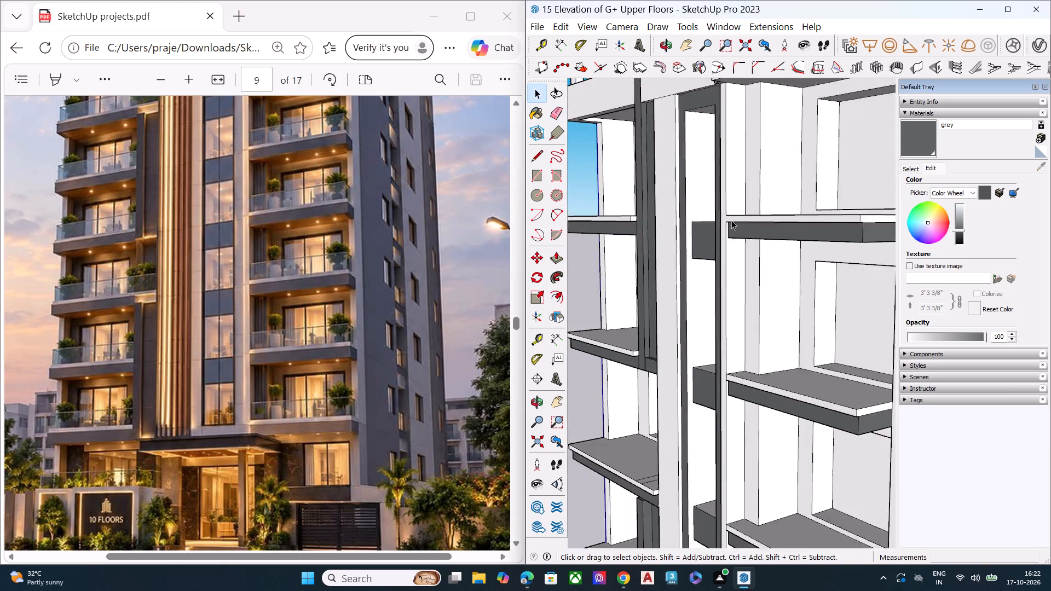
scroll(731, 220, "down", 2)
scroll(737, 351, "up", 3)
scroll(736, 354, "down", 1)
scroll(736, 355, "up", 2)
scroll(734, 357, "down", 1)
scroll(734, 357, "up", 1)
scroll(730, 362, "down", 3)
scroll(730, 362, "up", 20)
scroll(740, 343, "up", 5)
middle_click(737, 341)
scroll(736, 340, "down", 1)
scroll(736, 340, "up", 2)
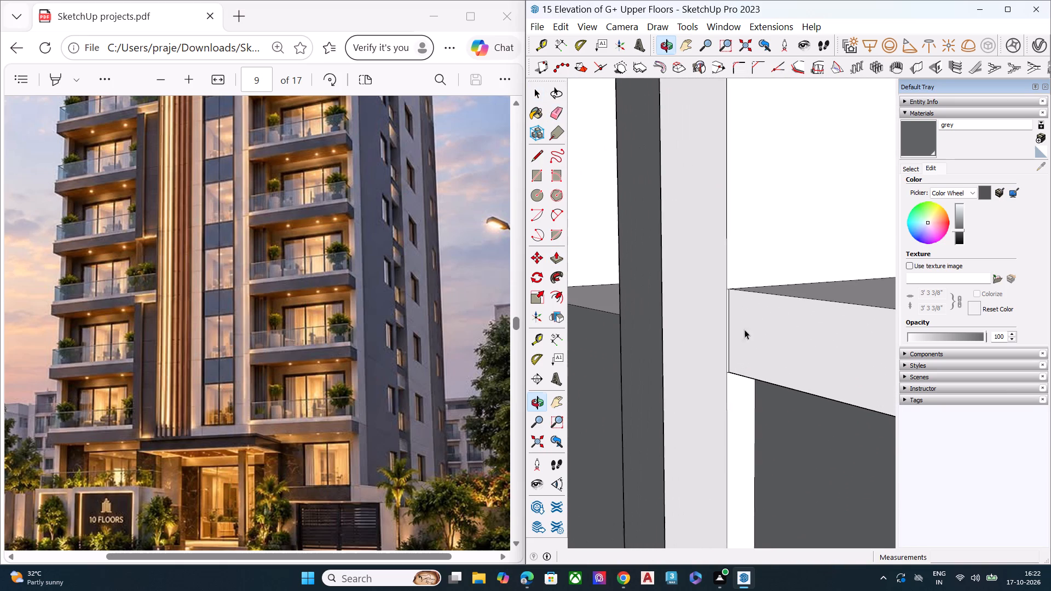
left_click(756, 323)
scroll(749, 322, "up", 8)
key("p")
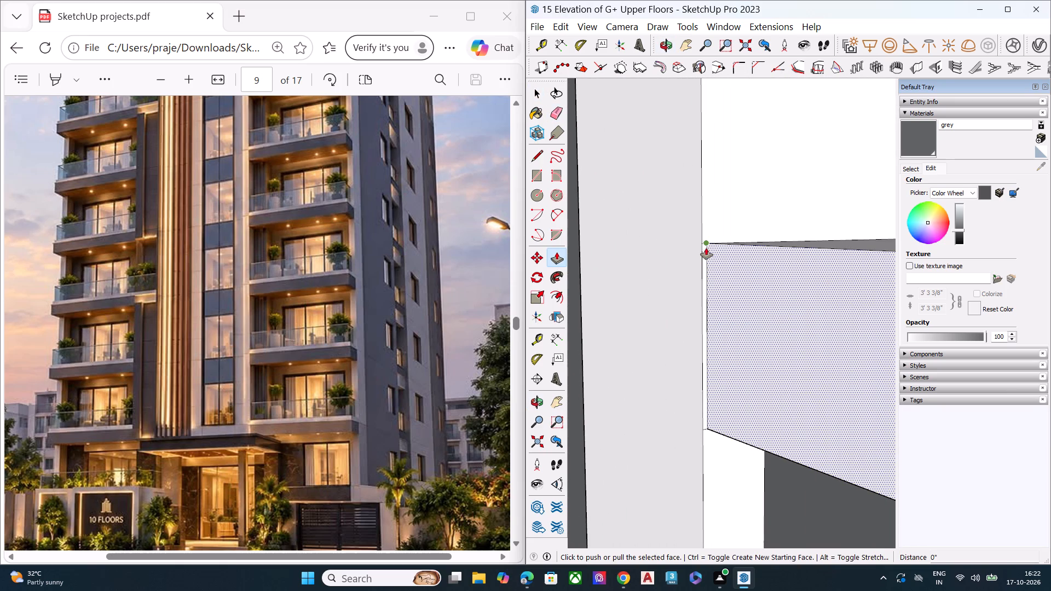
left_click(706, 248)
left_click(704, 248)
key("space")
left_click(702, 274)
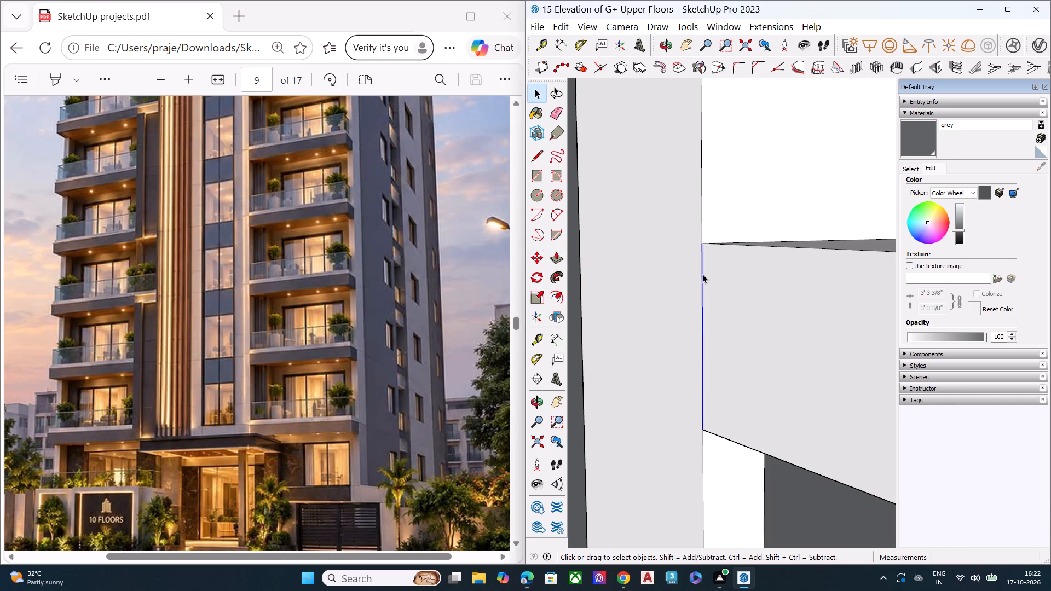
key("Delete")
Push/Pull the following lower balcony's white slab band about 1" flush with the vertical frame and erase their dividing edge.
scroll(702, 274, "down", 15)
scroll(719, 253, "up", 1)
scroll(719, 254, "down", 13)
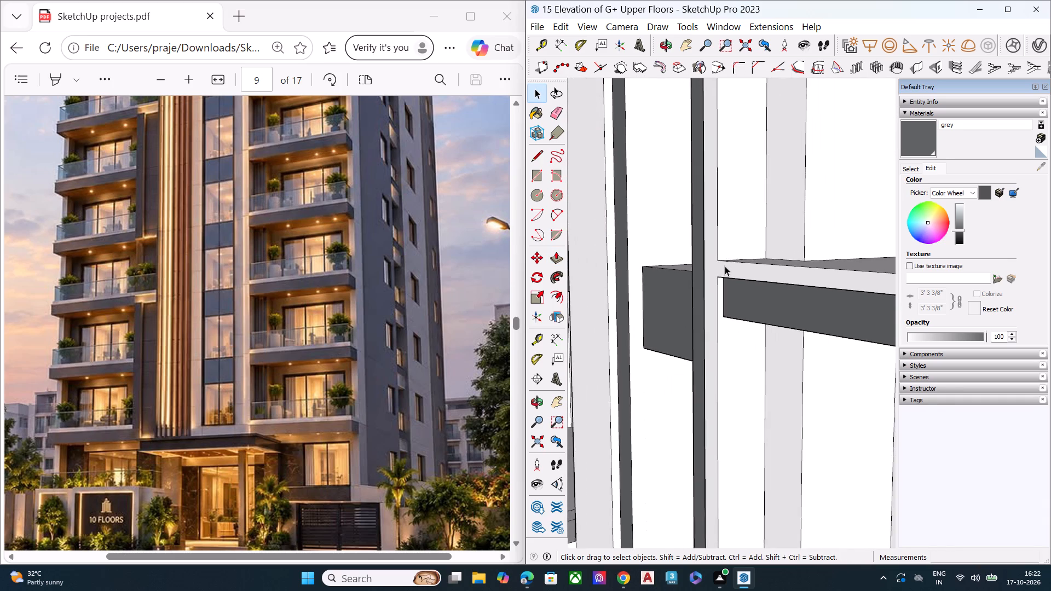
scroll(725, 266, "down", 3)
scroll(725, 266, "up", 1)
scroll(725, 266, "down", 11)
scroll(712, 398, "up", 7)
scroll(721, 395, "down", 1)
scroll(732, 388, "up", 1)
scroll(733, 375, "down", 3)
scroll(732, 375, "up", 1)
scroll(732, 375, "down", 3)
scroll(732, 375, "up", 3)
scroll(732, 375, "down", 1)
scroll(732, 375, "up", 7)
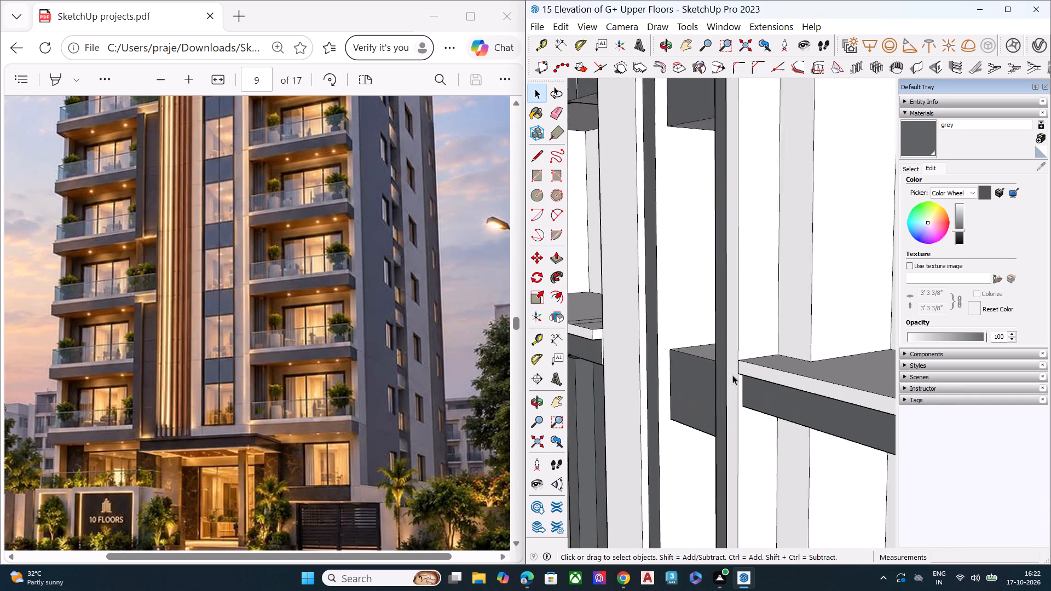
scroll(732, 375, "up", 2)
scroll(732, 375, "down", 2)
scroll(732, 375, "up", 19)
left_click(809, 332)
scroll(785, 309, "up", 1)
middle_click_drag(784, 309, 771, 328)
key("p")
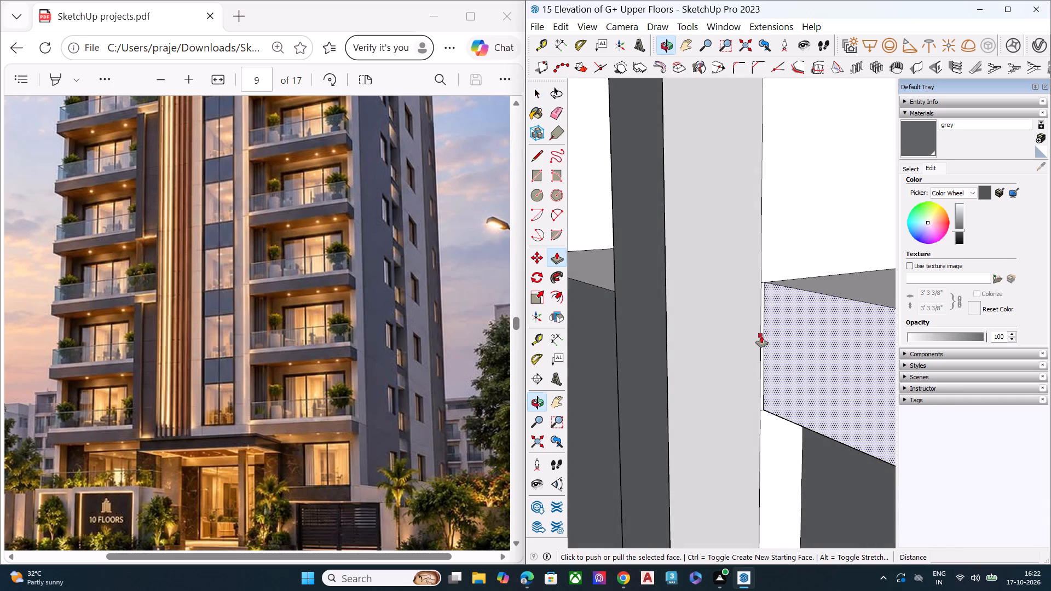
left_click(773, 288)
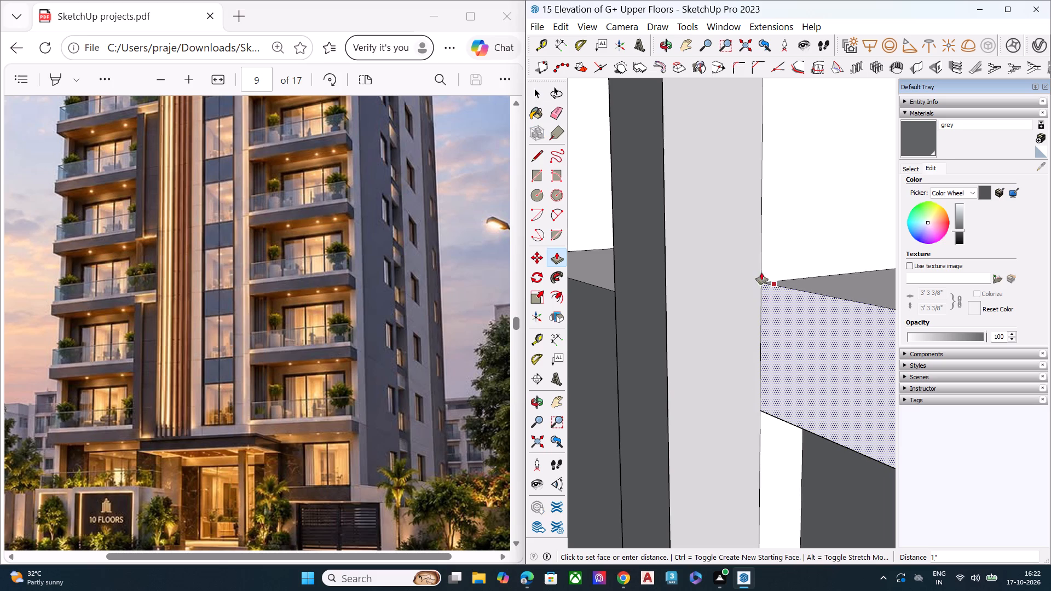
left_click(760, 264)
key("space")
scroll(765, 302, "up", 4)
key("e")
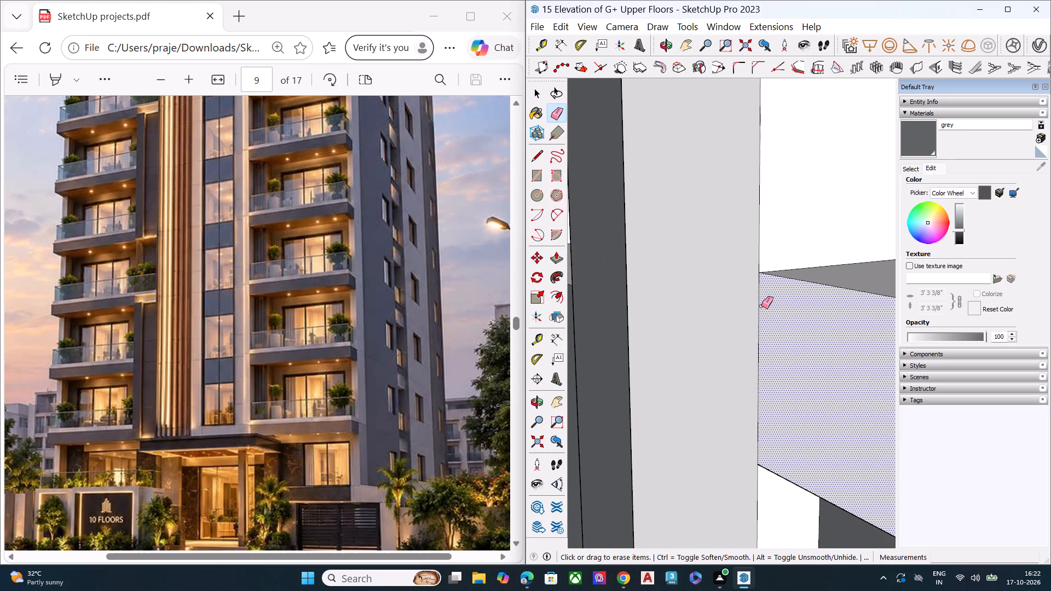
left_click(760, 308)
key("space")
Inspect the remaining balcony slab and vertical frame junctions along the tower facade for leftover dividing edges.
scroll(746, 290, "down", 17)
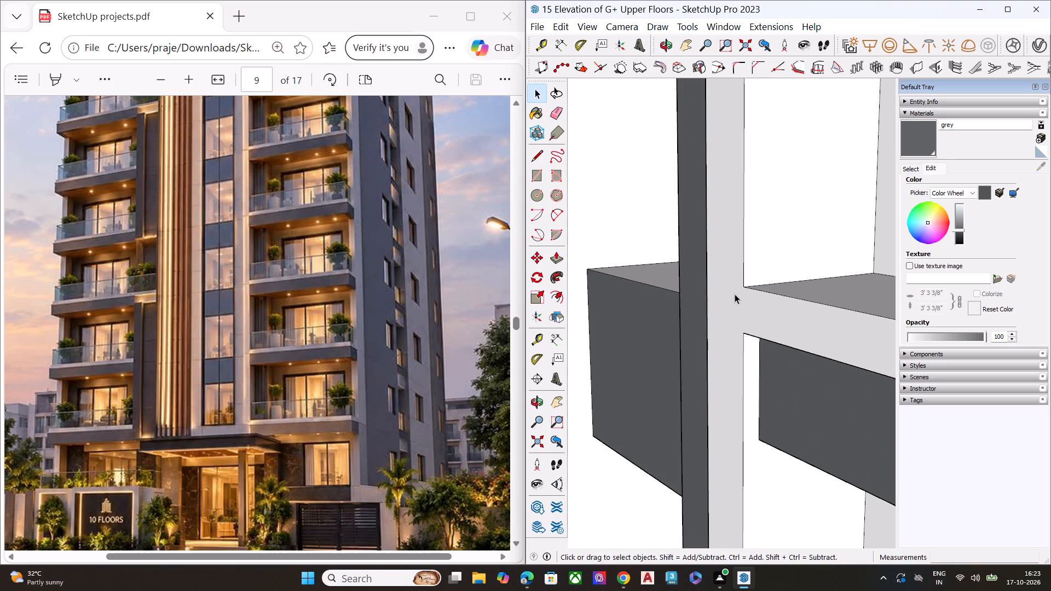
scroll(735, 294, "down", 14)
scroll(735, 294, "up", 1)
scroll(735, 294, "down", 5)
scroll(735, 294, "up", 1)
scroll(735, 294, "down", 9)
scroll(734, 429, "up", 10)
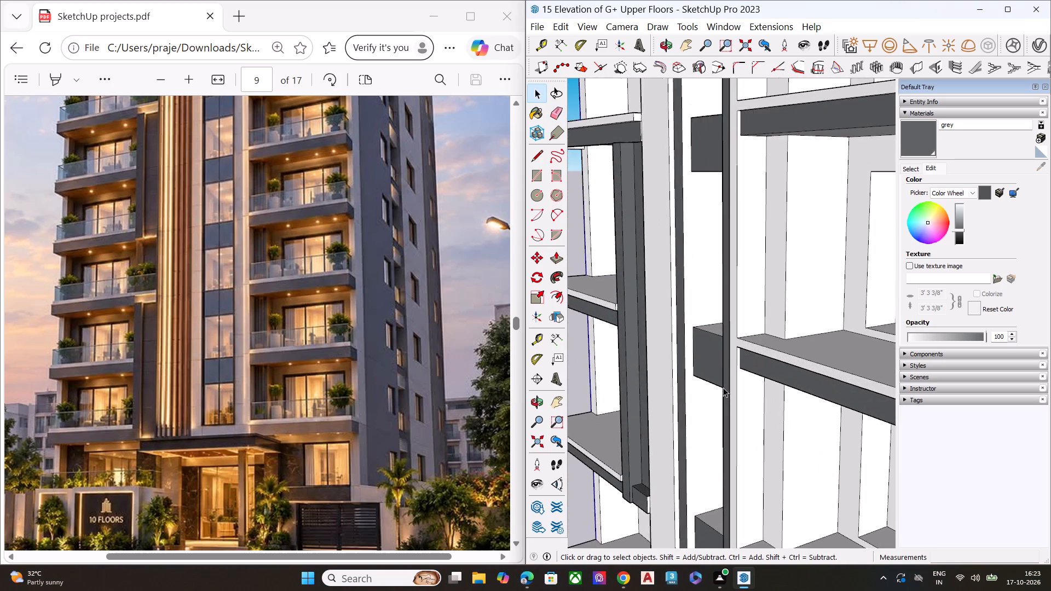
scroll(723, 387, "up", 3)
scroll(720, 374, "down", 1)
scroll(720, 373, "up", 4)
scroll(749, 317, "up", 8)
scroll(742, 320, "down", 6)
scroll(725, 332, "up", 1)
scroll(725, 332, "down", 4)
scroll(725, 333, "up", 1)
scroll(725, 332, "down", 2)
scroll(725, 333, "up", 2)
scroll(725, 333, "down", 1)
scroll(725, 333, "up", 1)
scroll(725, 333, "down", 7)
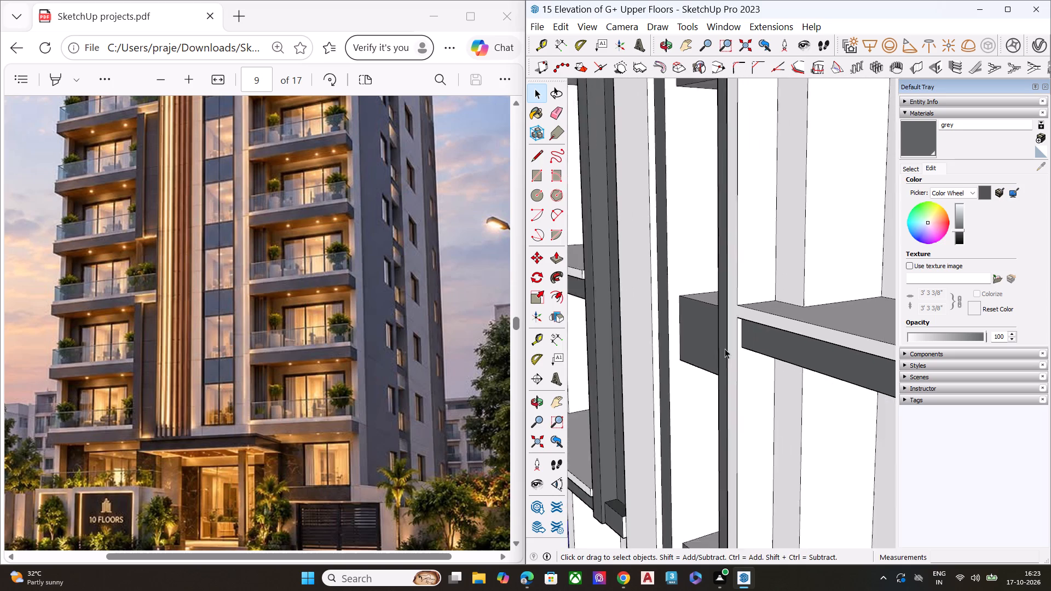
scroll(725, 349, "down", 9)
scroll(725, 354, "up", 1)
scroll(725, 354, "down", 3)
middle_click_drag(725, 404, 760, 343)
scroll(718, 364, "down", 4)
middle_click_drag(724, 393, 825, 374)
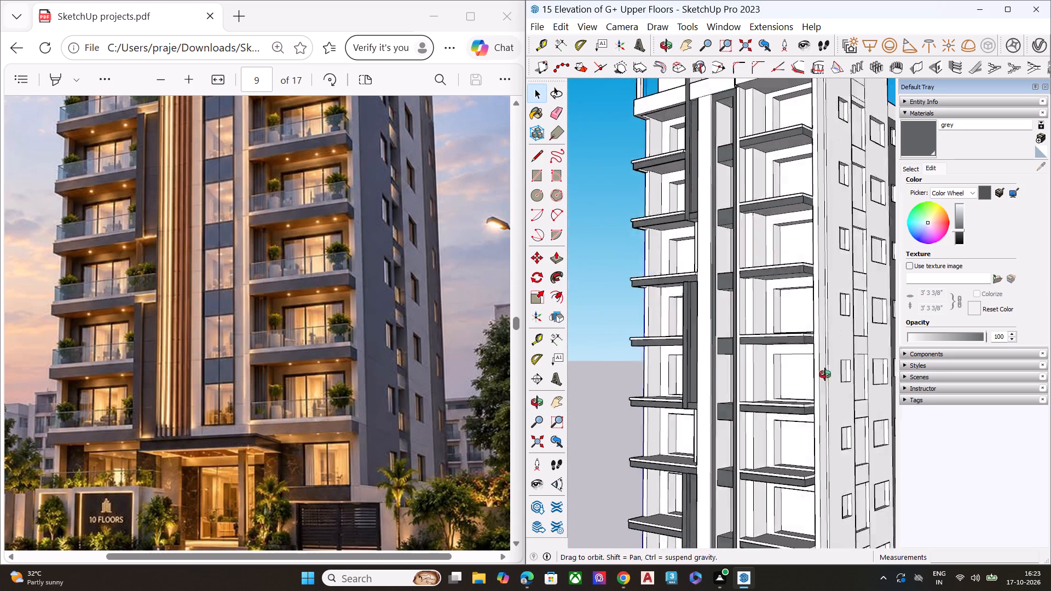
middle_click_drag(825, 374, 949, 381)
middle_click_drag(763, 377, 993, 410)
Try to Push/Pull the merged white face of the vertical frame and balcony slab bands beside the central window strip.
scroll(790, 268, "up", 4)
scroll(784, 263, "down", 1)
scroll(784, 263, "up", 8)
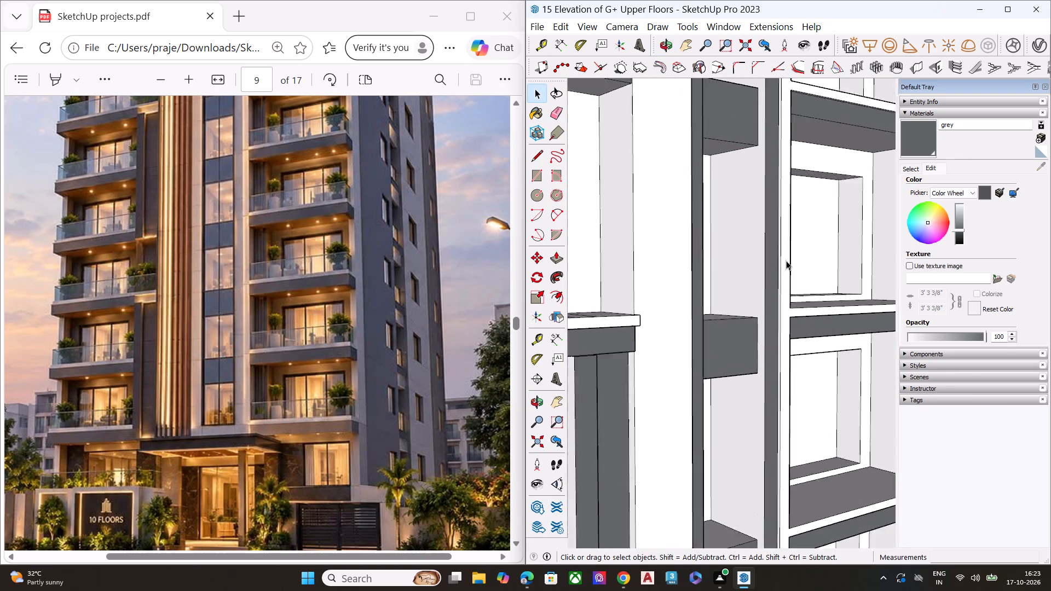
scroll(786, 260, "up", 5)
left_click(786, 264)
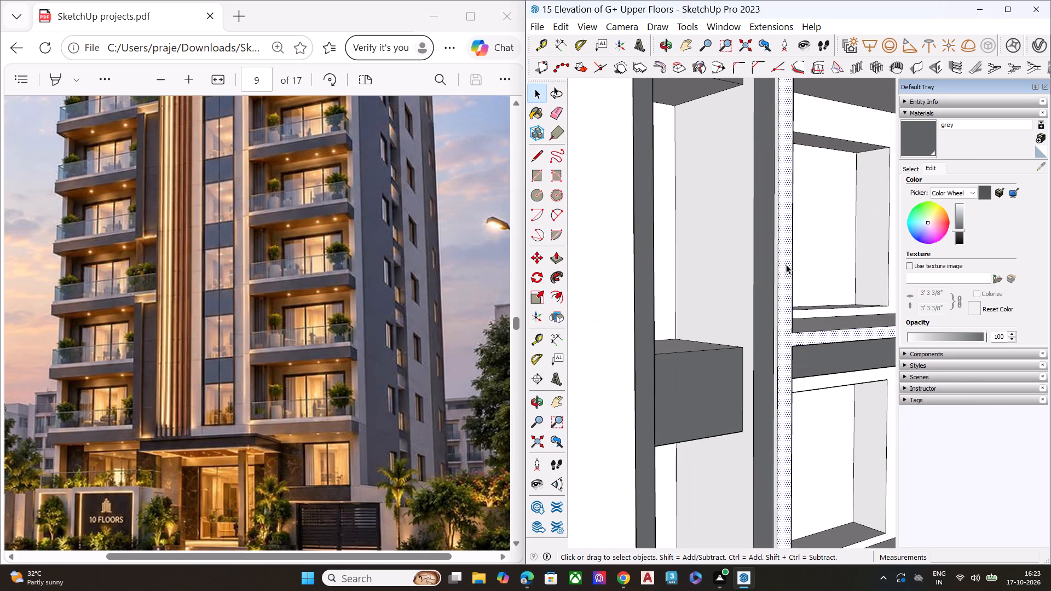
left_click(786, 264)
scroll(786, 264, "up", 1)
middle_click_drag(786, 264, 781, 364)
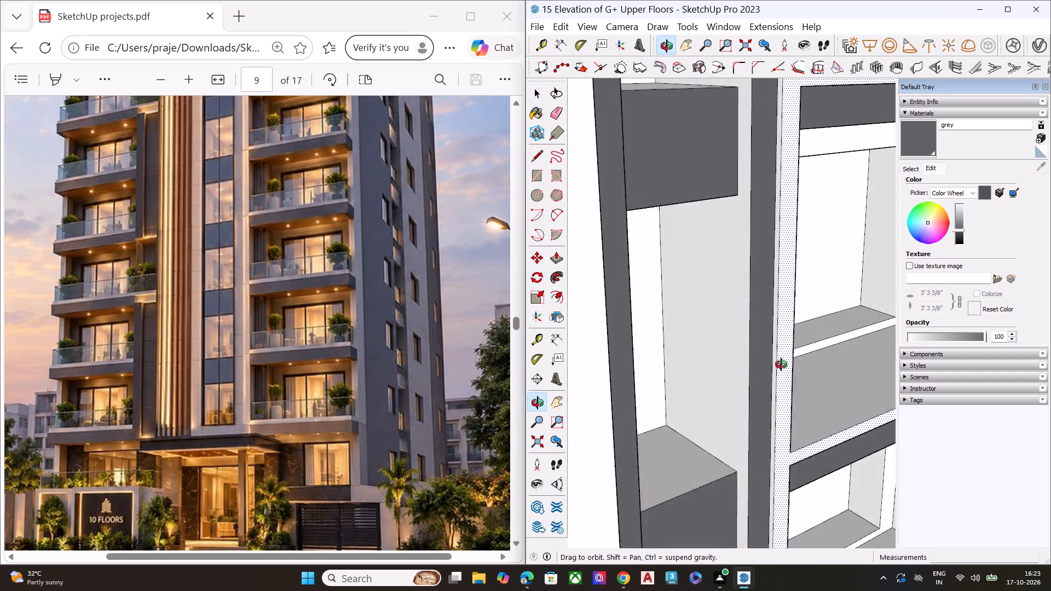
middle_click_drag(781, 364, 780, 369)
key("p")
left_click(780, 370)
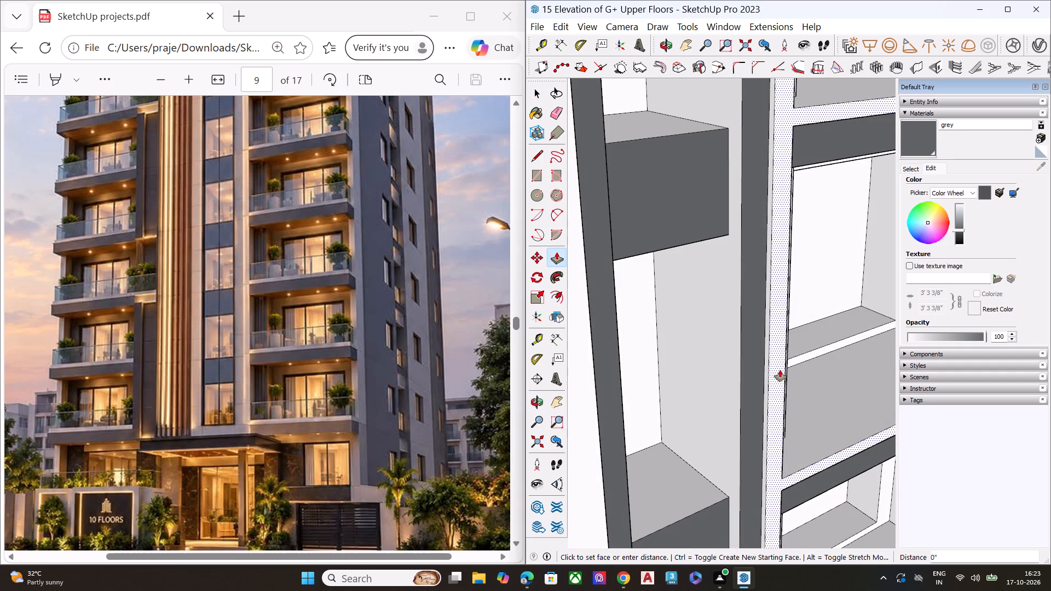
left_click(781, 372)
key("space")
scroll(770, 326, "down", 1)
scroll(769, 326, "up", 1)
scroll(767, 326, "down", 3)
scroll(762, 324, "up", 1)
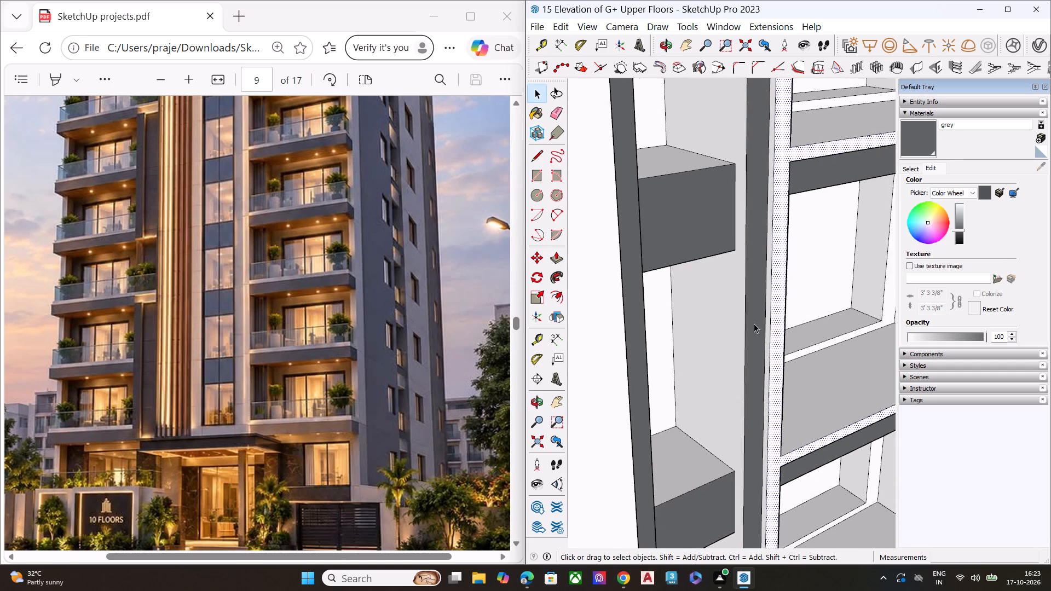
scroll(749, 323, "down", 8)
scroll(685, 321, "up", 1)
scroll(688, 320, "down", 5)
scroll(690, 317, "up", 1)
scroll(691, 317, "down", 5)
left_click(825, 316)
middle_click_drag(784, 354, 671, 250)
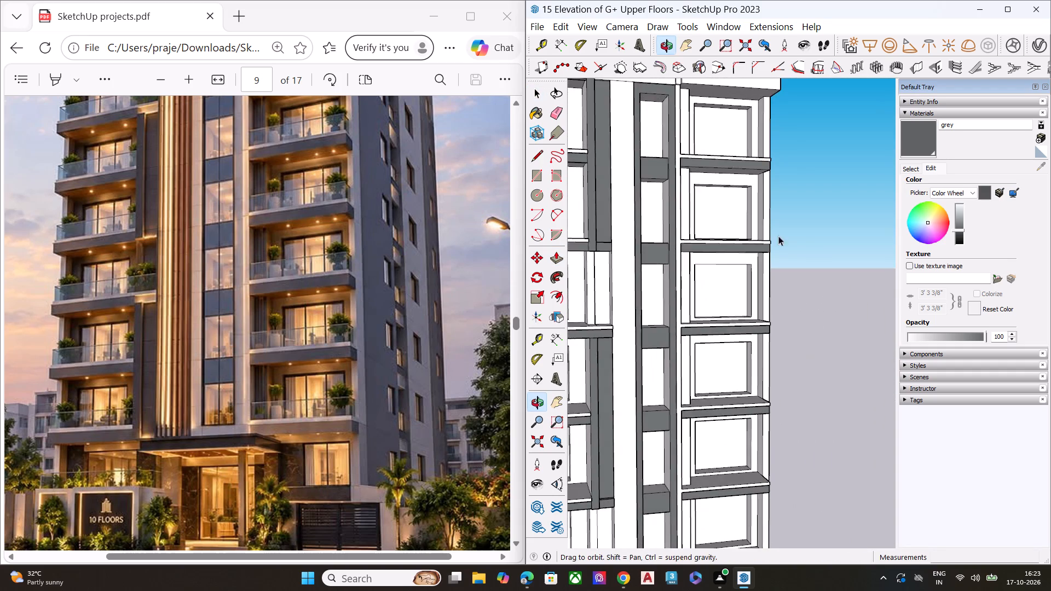
Push/Pull the narrow white vertical frame section beside the top white band back 10 5/16".
scroll(810, 245, "down", 6)
middle_click_drag(814, 310, 627, 288)
scroll(720, 264, "down", 1)
scroll(720, 264, "up", 1)
scroll(721, 264, "down", 5)
middle_click_drag(741, 315, 625, 287)
scroll(633, 272, "up", 10)
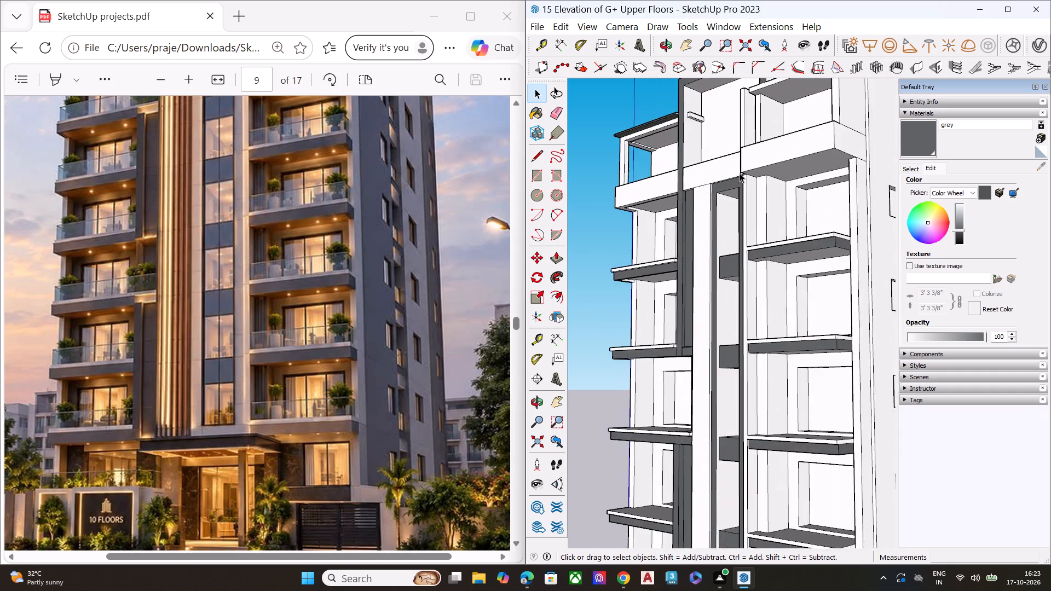
scroll(741, 170, "up", 2)
scroll(742, 170, "down", 1)
scroll(742, 170, "up", 4)
middle_click_drag(742, 188, 726, 158)
scroll(367, 326, "up", 5)
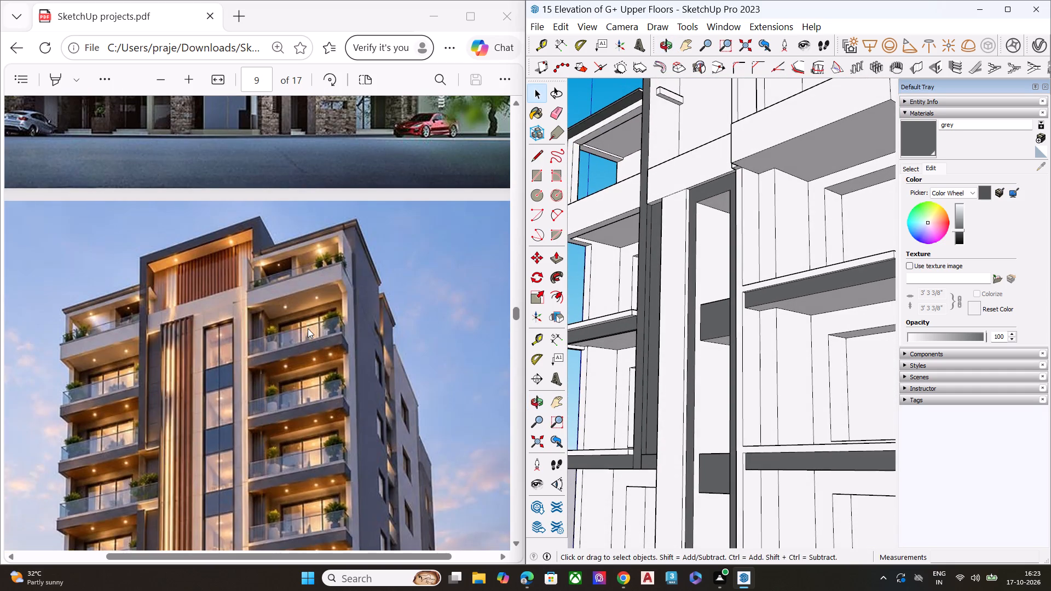
middle_click_drag(687, 157, 741, 215)
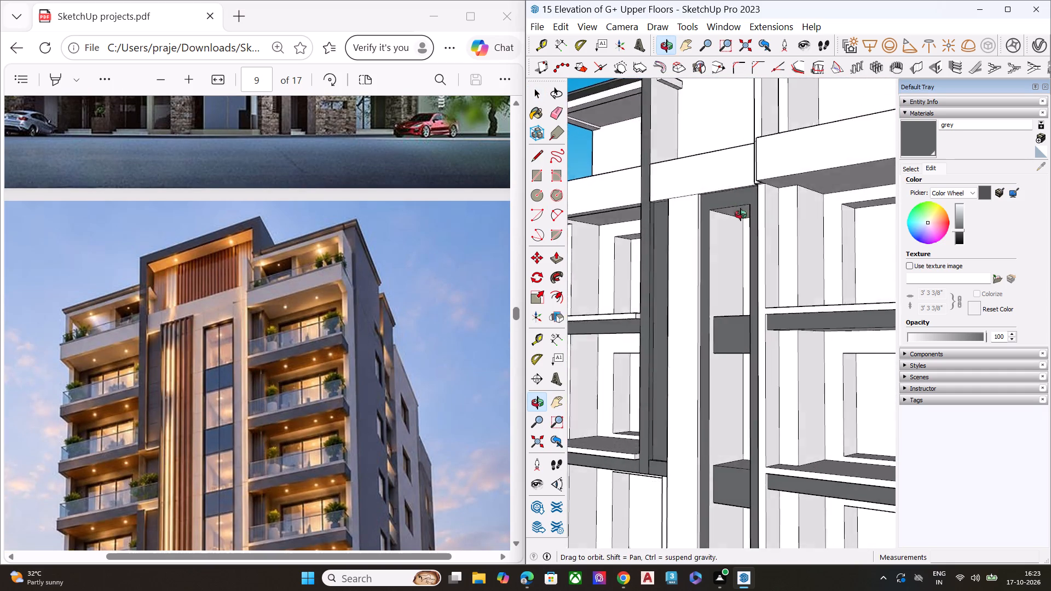
middle_click_drag(741, 215, 818, 206)
scroll(814, 183, "up", 4)
scroll(802, 170, "down", 1)
scroll(801, 170, "up", 12)
middle_click_drag(785, 194, 747, 123)
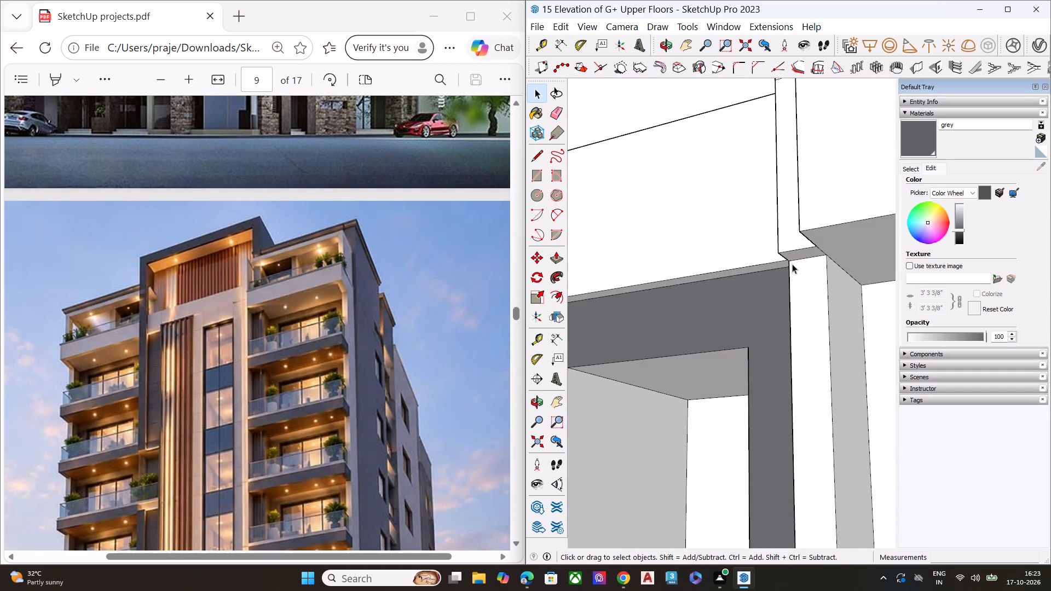
middle_click_drag(794, 288, 756, 193)
left_click(778, 214)
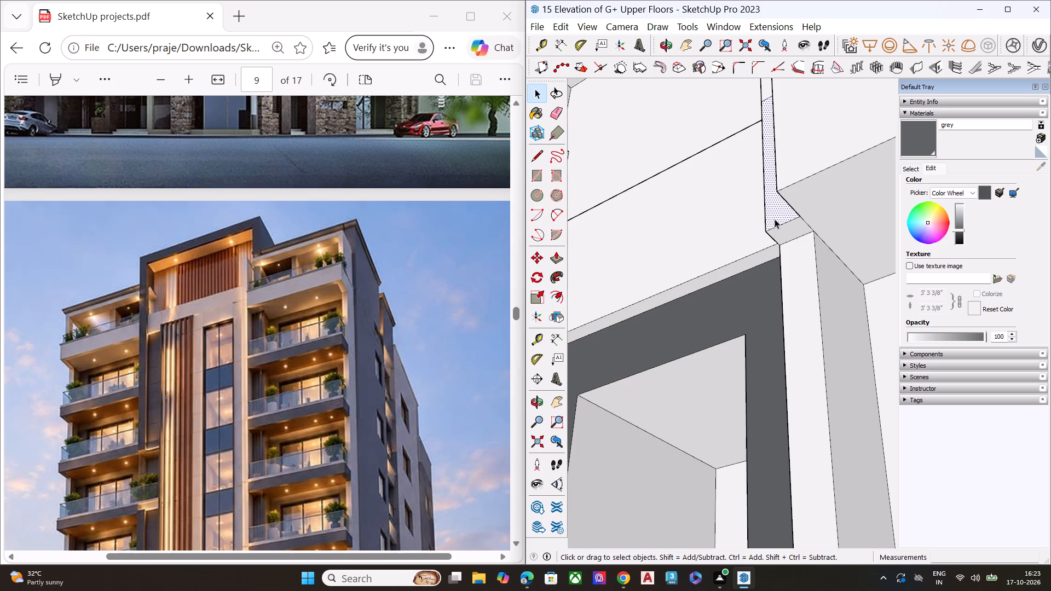
key("p")
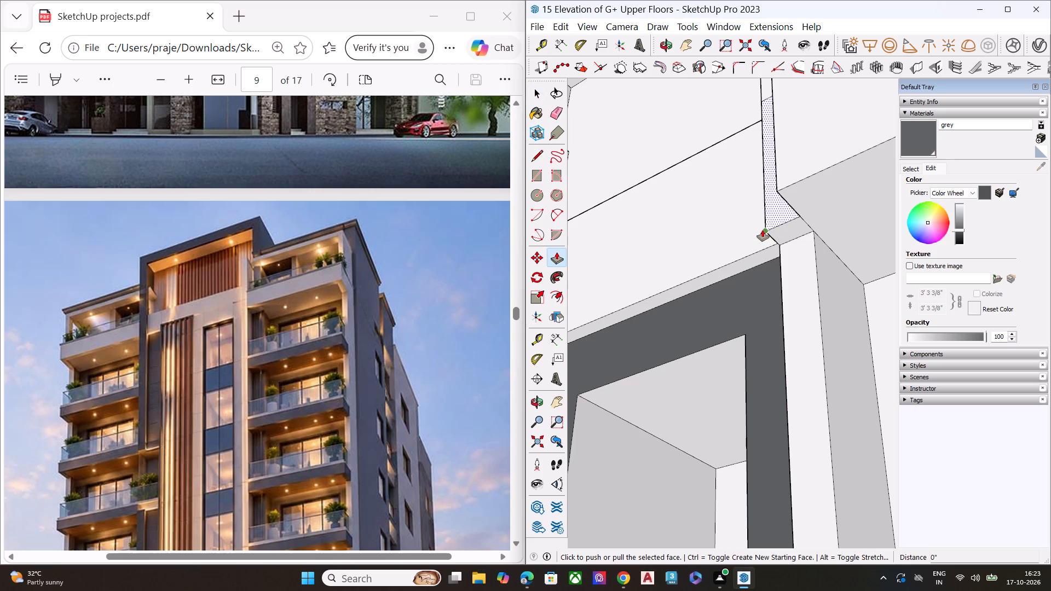
left_click(764, 228)
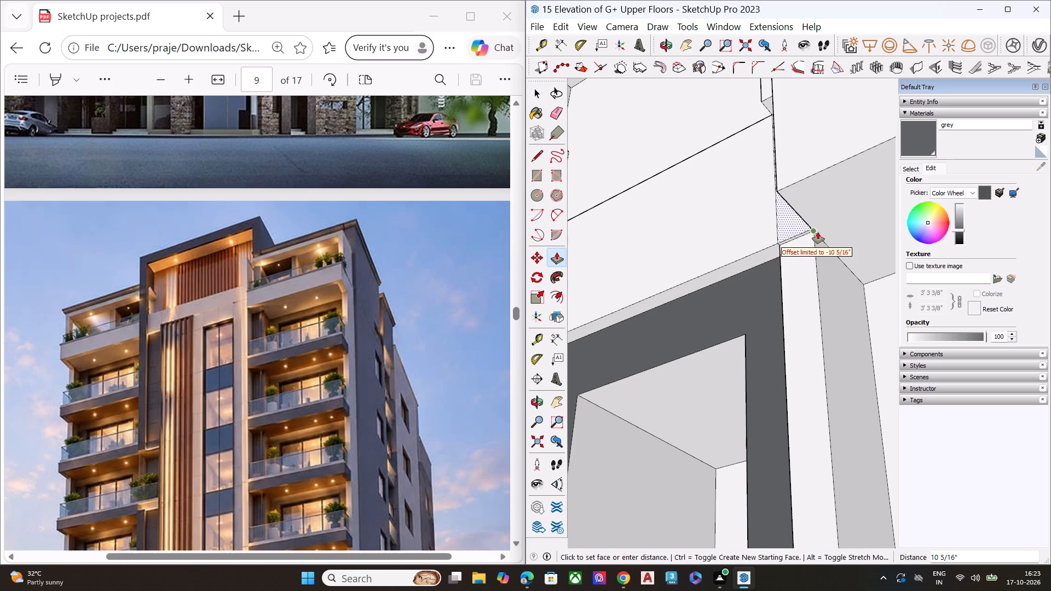
left_click(818, 232)
Push/Pull the same frame section beside the top band again to bring it closer to the frame face below.
scroll(799, 236, "up", 6)
middle_click_drag(795, 230, 772, 215)
scroll(769, 215, "down", 1)
scroll(766, 215, "up", 1)
scroll(757, 215, "down", 1)
scroll(756, 215, "up", 1)
left_click(788, 229)
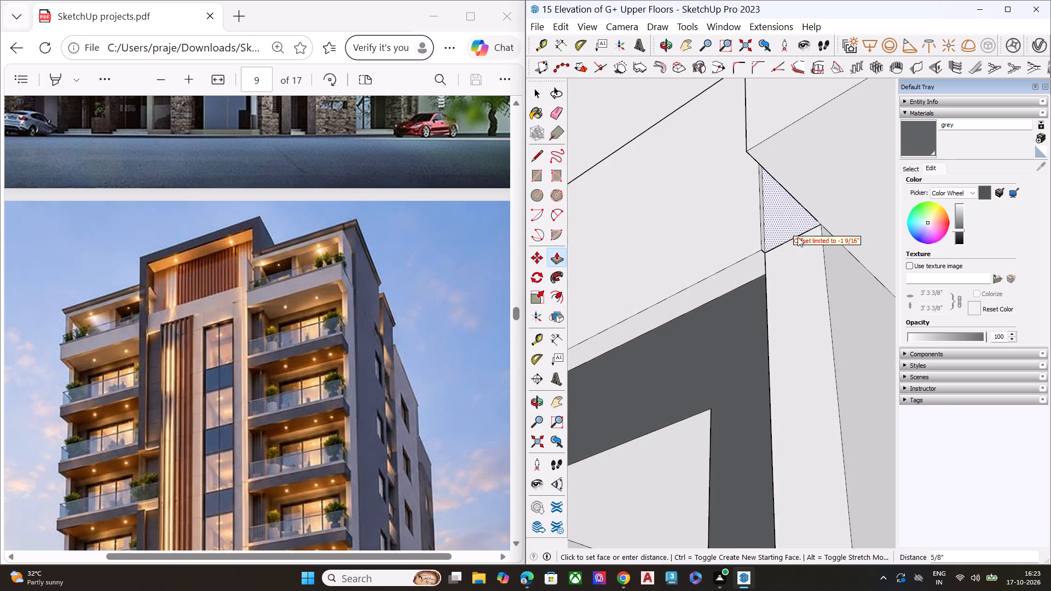
left_click(800, 239)
key("space")
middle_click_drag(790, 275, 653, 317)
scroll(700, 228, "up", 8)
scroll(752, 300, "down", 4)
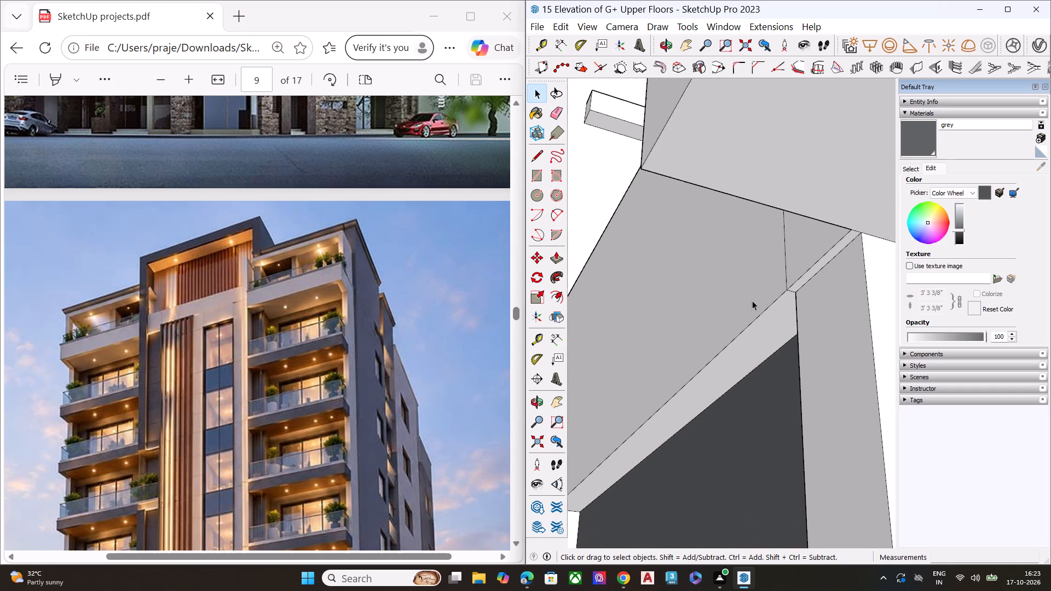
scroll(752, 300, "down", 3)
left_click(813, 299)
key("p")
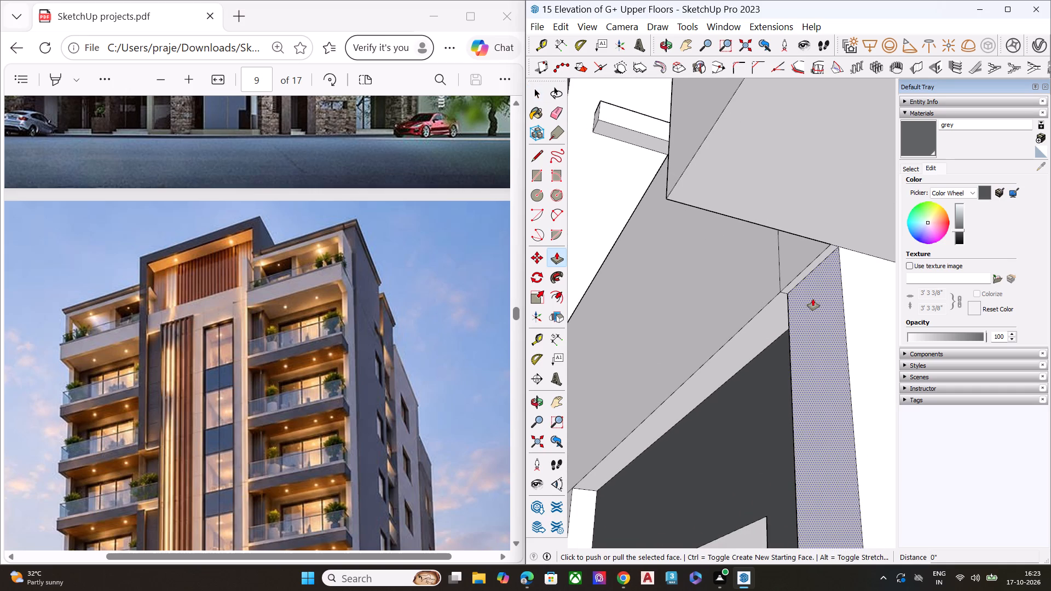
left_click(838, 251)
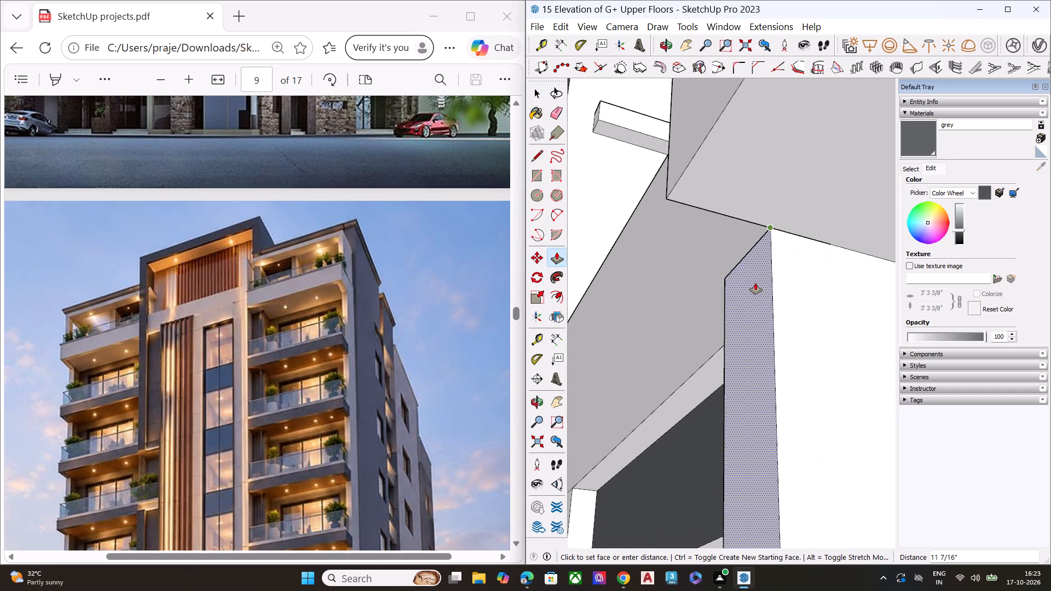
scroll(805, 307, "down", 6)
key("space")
Push/Pull the white vertical frame face below the top band 1 9/16" flush with the section above it.
scroll(795, 269, "up", 8)
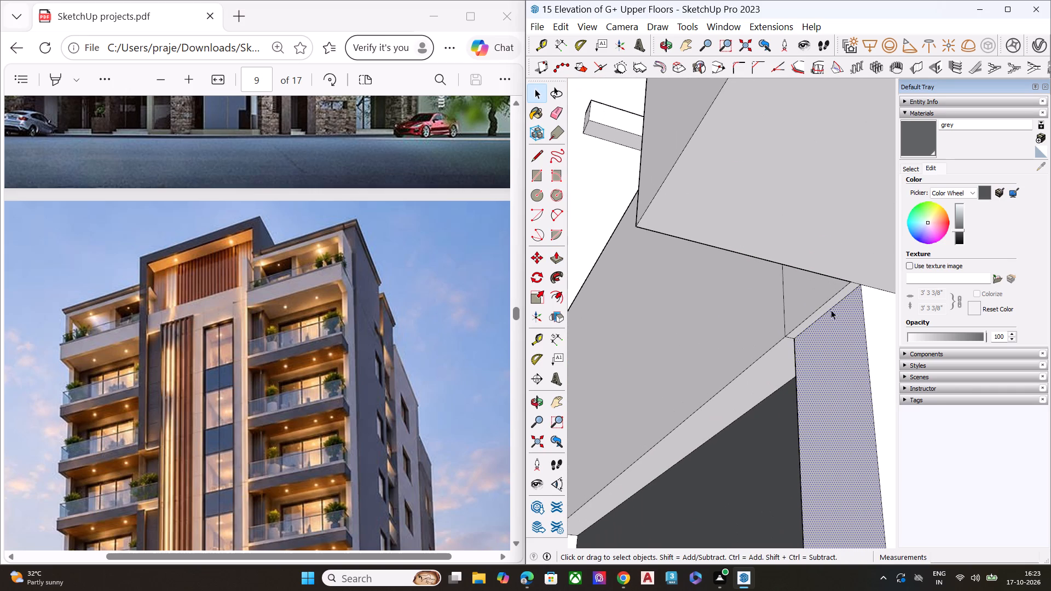
key("p")
left_click(794, 342)
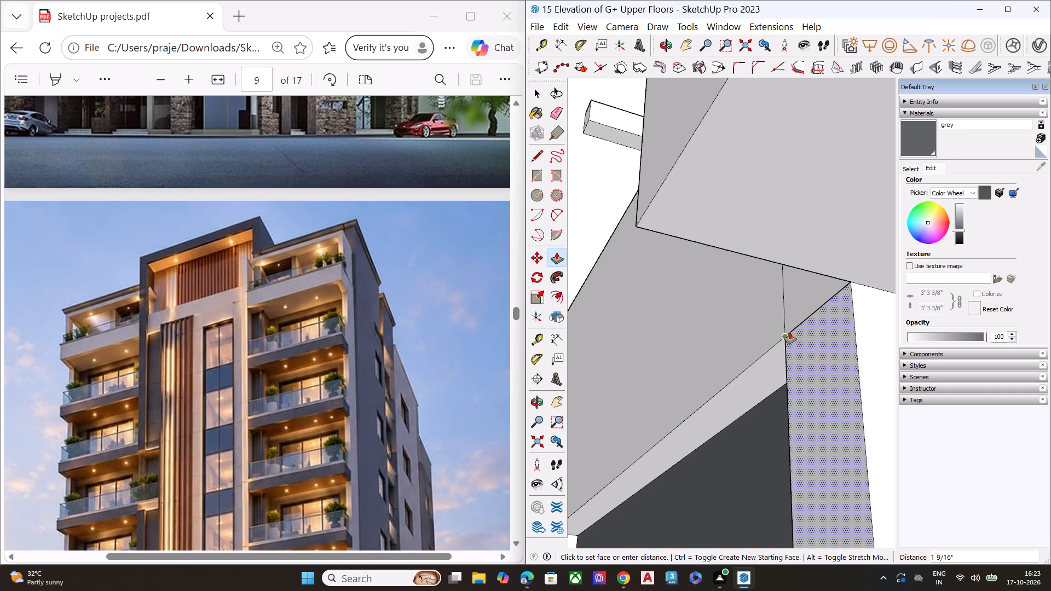
left_click(789, 332)
key("space")
key("r")
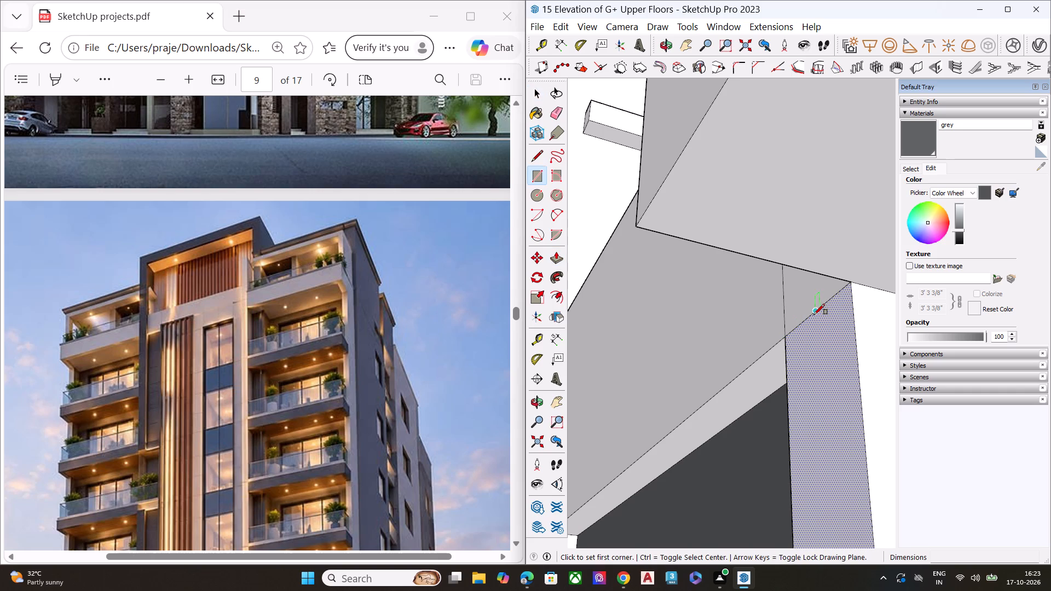
key("space")
Erase the edge dividing the vertical frame face from the section beside the top band.
left_click(807, 311)
scroll(811, 316, "up", 1)
scroll(811, 316, "down", 1)
scroll(811, 316, "up", 2)
key("e")
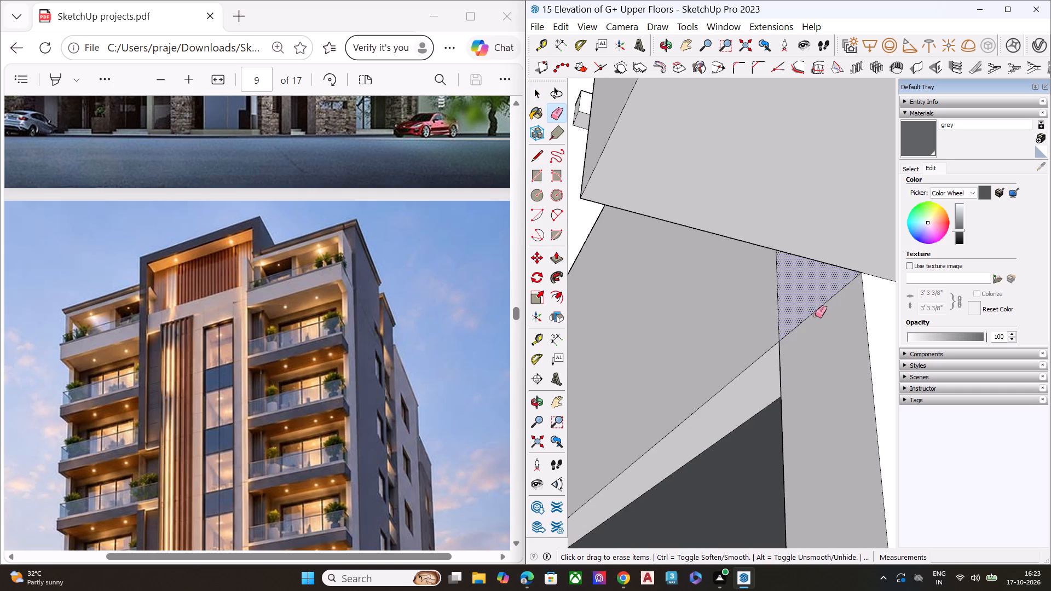
left_click(819, 310)
key("space")
Push/Pull the merged white vertical frame face 10 5/16" flush with the protruding frame section at the top balcony.
scroll(809, 318, "down", 2)
scroll(807, 319, "up", 1)
scroll(807, 320, "down", 6)
scroll(789, 326, "up", 1)
scroll(789, 327, "down", 3)
scroll(789, 329, "up", 1)
scroll(789, 336, "down", 2)
scroll(732, 331, "up", 1)
middle_click_drag(732, 331, 943, 366)
scroll(943, 367, "down", 3)
scroll(944, 367, "up", 1)
scroll(819, 344, "down", 6)
middle_click_drag(818, 343, 1011, 544)
scroll(818, 343, "down", 1)
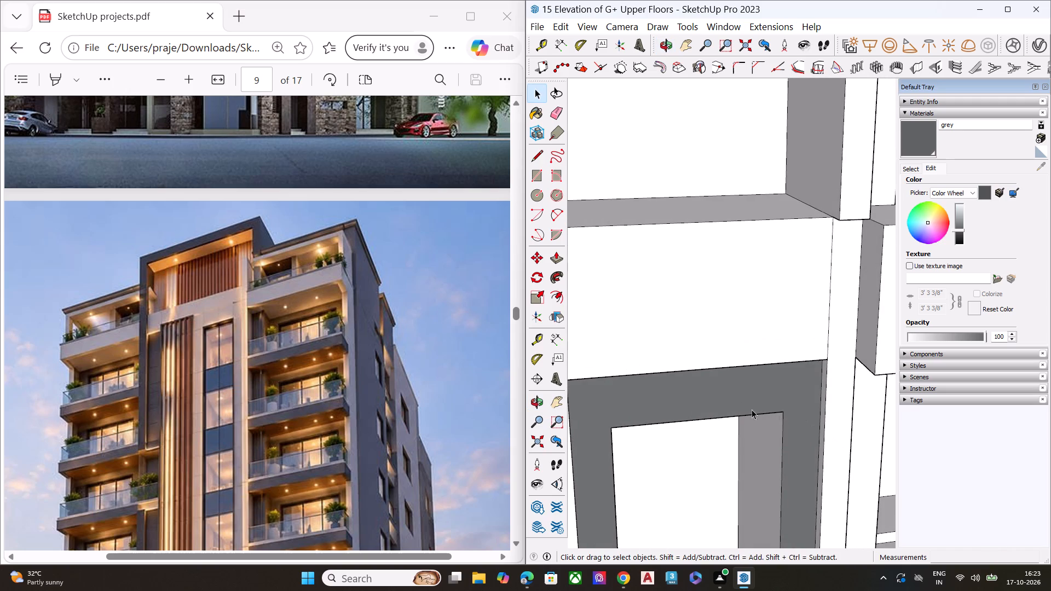
scroll(709, 376, "down", 8)
scroll(723, 383, "up", 1)
middle_click_drag(727, 384, 872, 387)
scroll(880, 323, "up", 8)
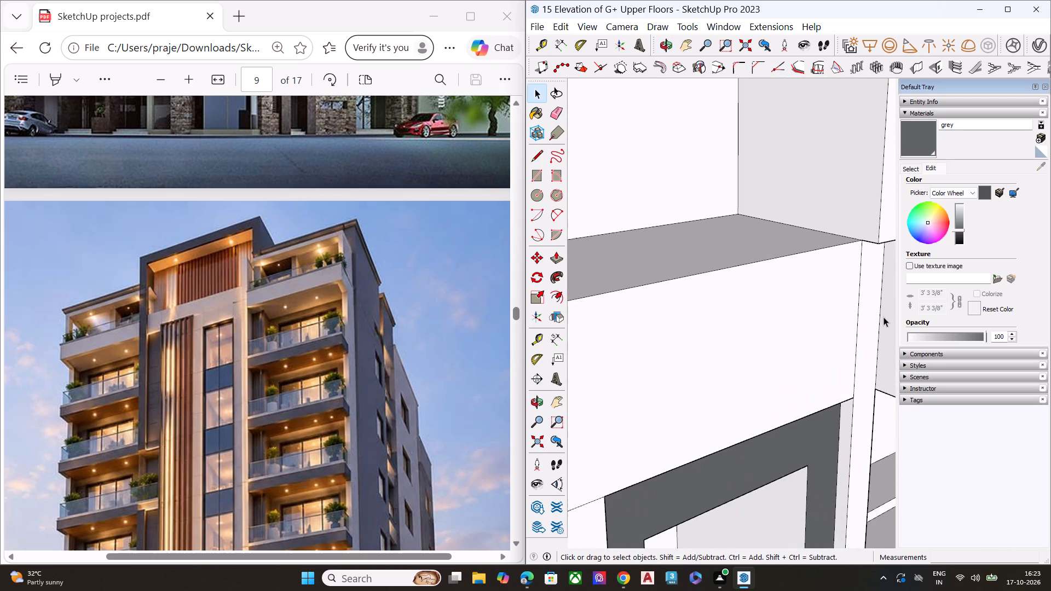
middle_click_drag(859, 317, 838, 196)
scroll(838, 196, "up", 1)
left_click(857, 217)
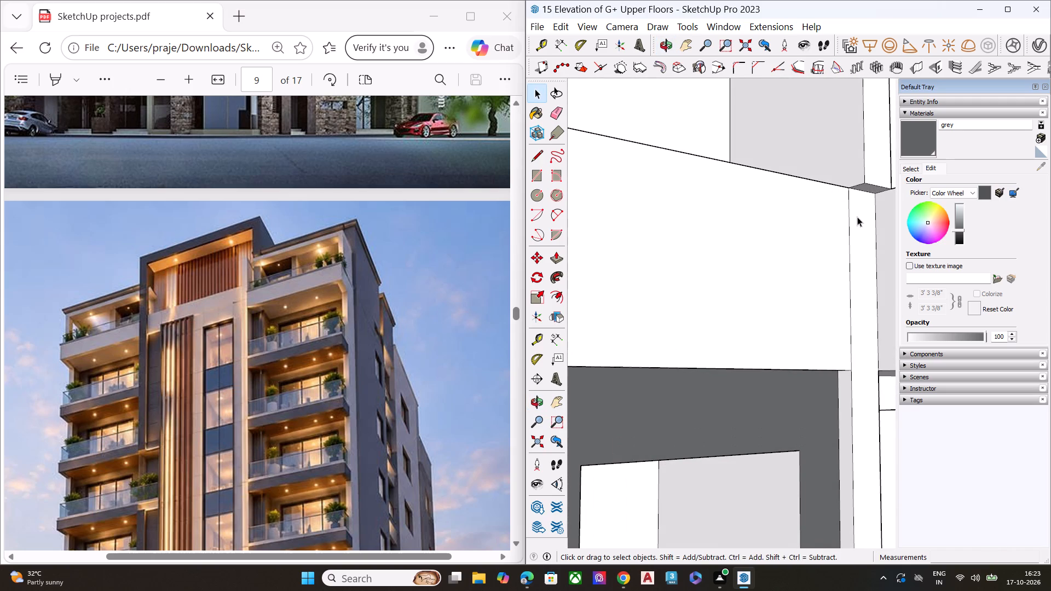
key("p")
left_click(857, 217)
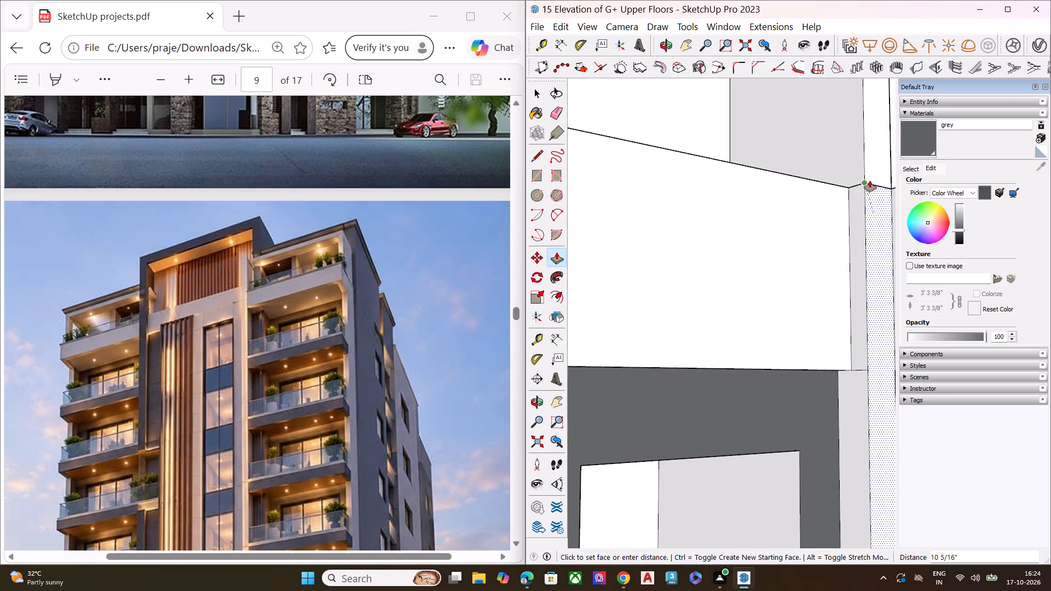
left_click(864, 179)
key("space")
Erase the leftover short edges across the vertical frame's front and side at the top band junction.
scroll(729, 206, "down", 3)
scroll(727, 207, "up", 2)
scroll(727, 207, "down", 20)
scroll(727, 207, "down", 2)
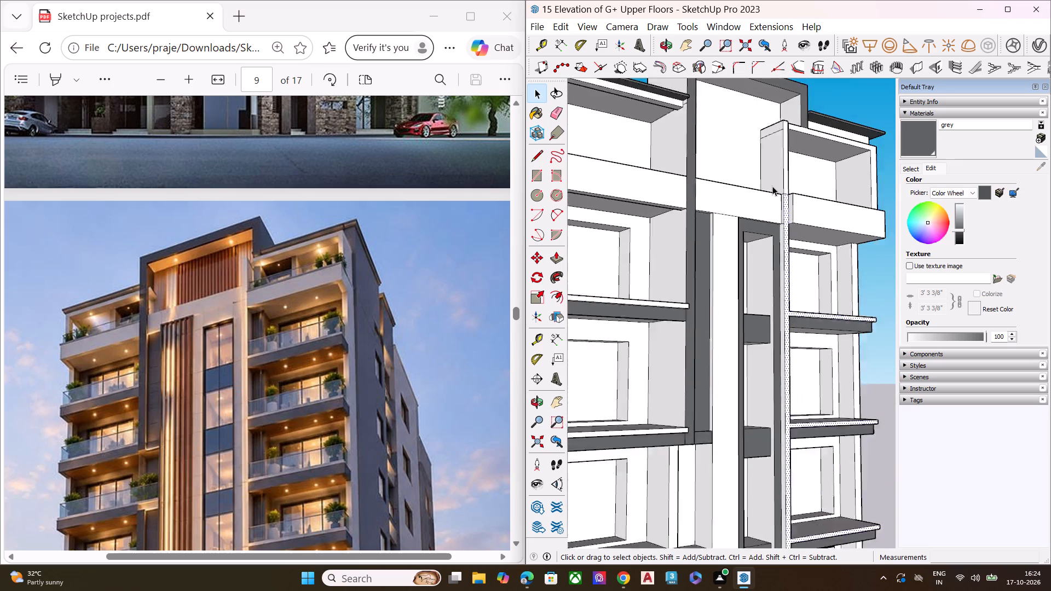
scroll(772, 186, "down", 4)
left_click(866, 321)
middle_click_drag(864, 321, 799, 407)
scroll(769, 185, "up", 4)
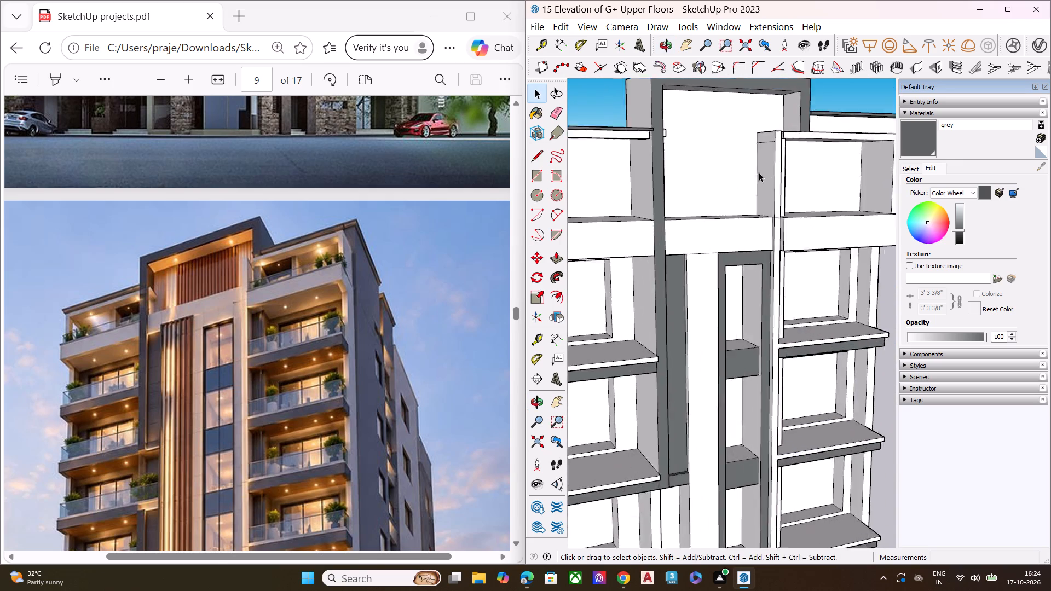
scroll(759, 172, "up", 4)
scroll(789, 229, "up", 1)
scroll(789, 229, "down", 1)
scroll(789, 229, "up", 14)
key("e")
scroll(774, 229, "up", 7)
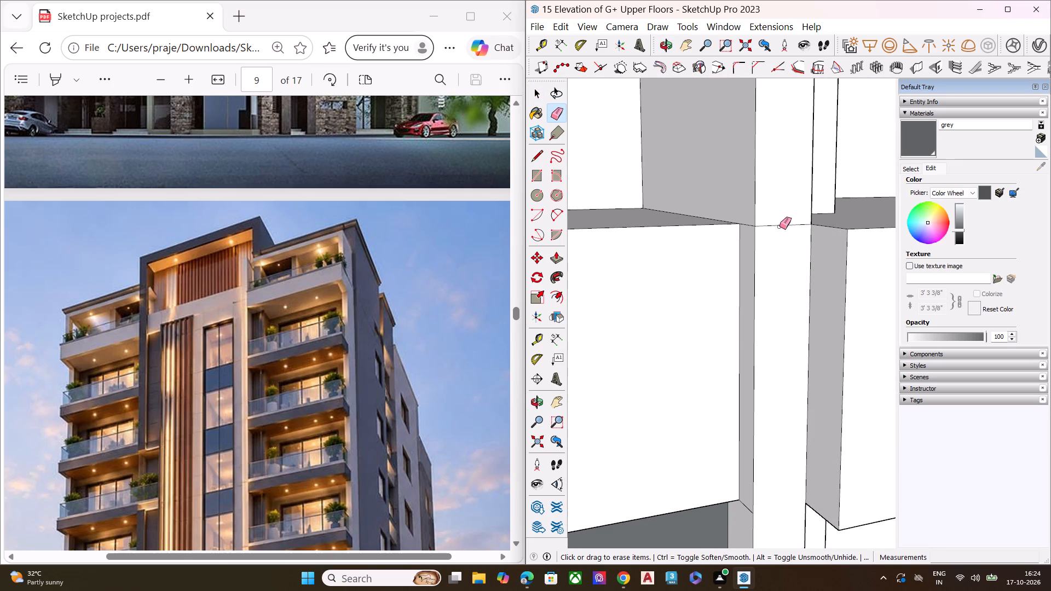
left_click(780, 224)
left_click(748, 224)
key("space")
Erase the short leftover edge on top of the uppermost balcony's parapet at its outer corner.
scroll(750, 239, "down", 4)
scroll(745, 243, "up", 1)
scroll(741, 245, "down", 5)
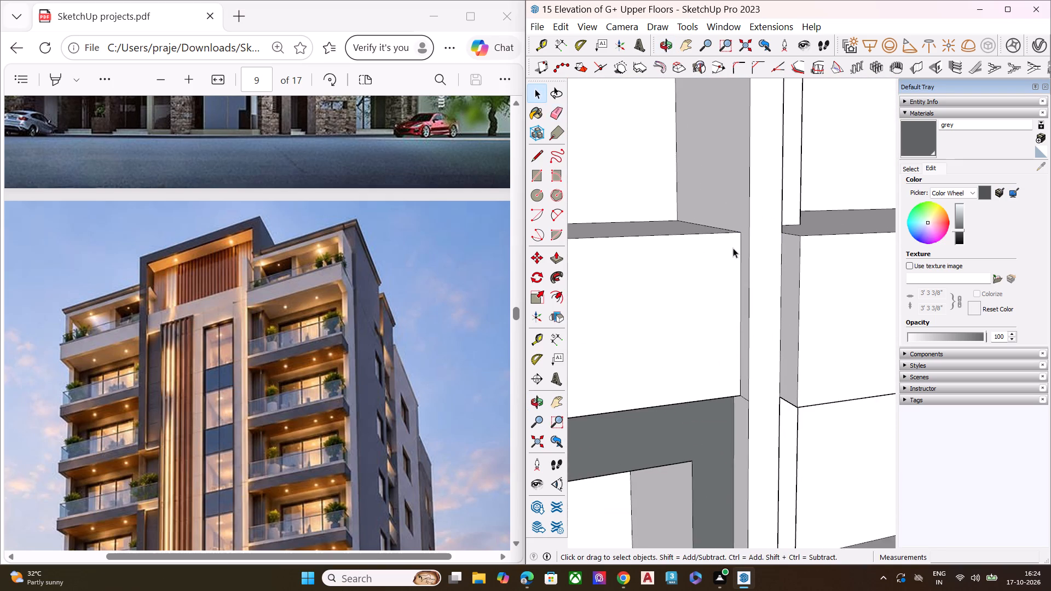
scroll(733, 248, "down", 3)
scroll(719, 255, "up", 3)
scroll(719, 255, "down", 6)
scroll(717, 255, "up", 1)
scroll(714, 257, "down", 5)
scroll(708, 264, "up", 1)
scroll(708, 265, "down", 7)
middle_click_drag(716, 267, 718, 347)
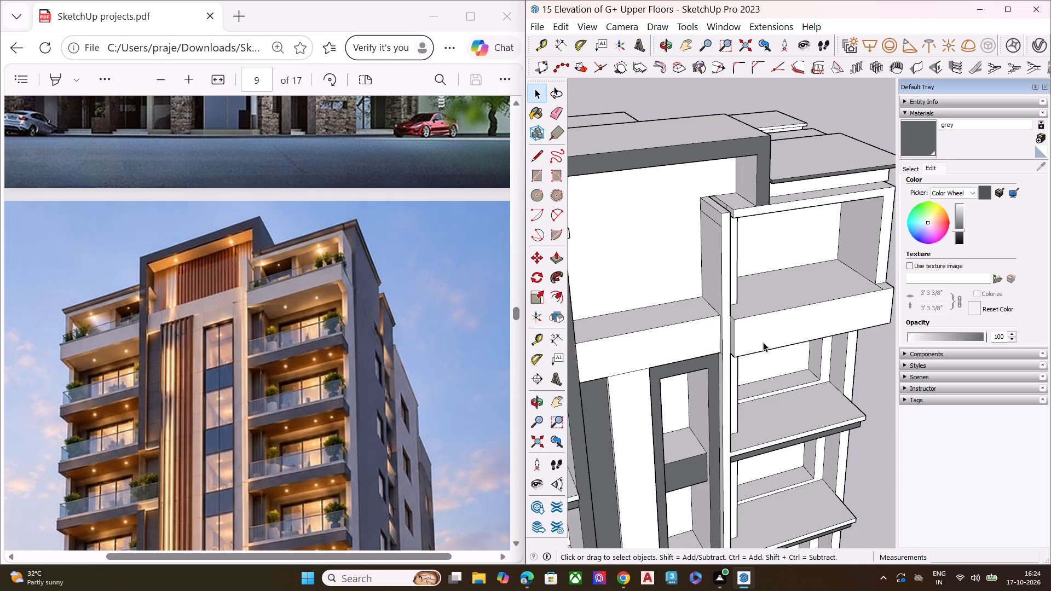
scroll(763, 342, "up", 9)
scroll(755, 346, "down", 8)
middle_click_drag(800, 351, 587, 354)
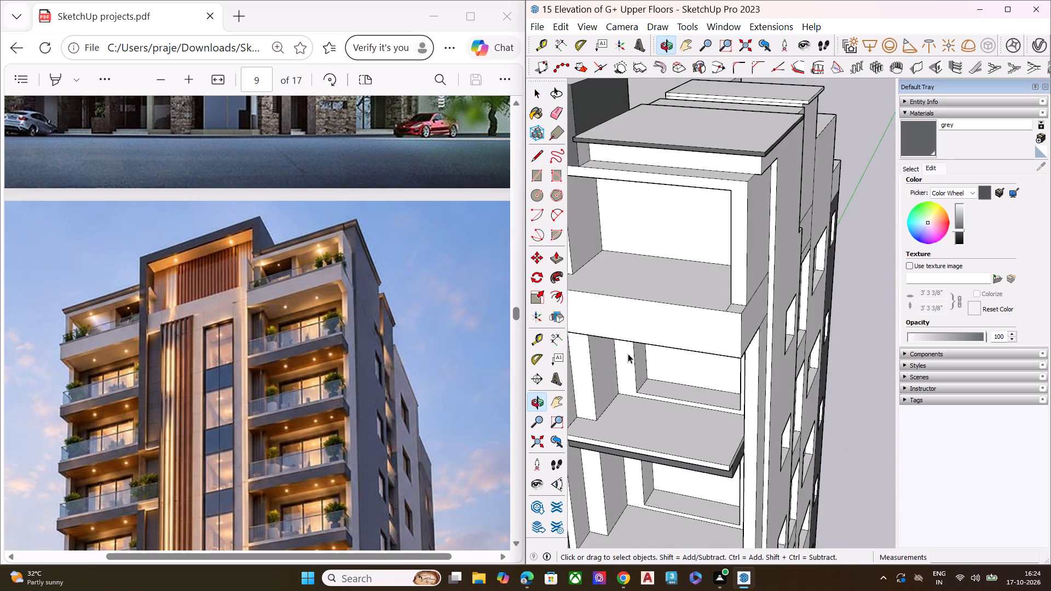
scroll(738, 319, "up", 4)
middle_click_drag(741, 317, 721, 411)
scroll(721, 411, "up", 5)
key("e")
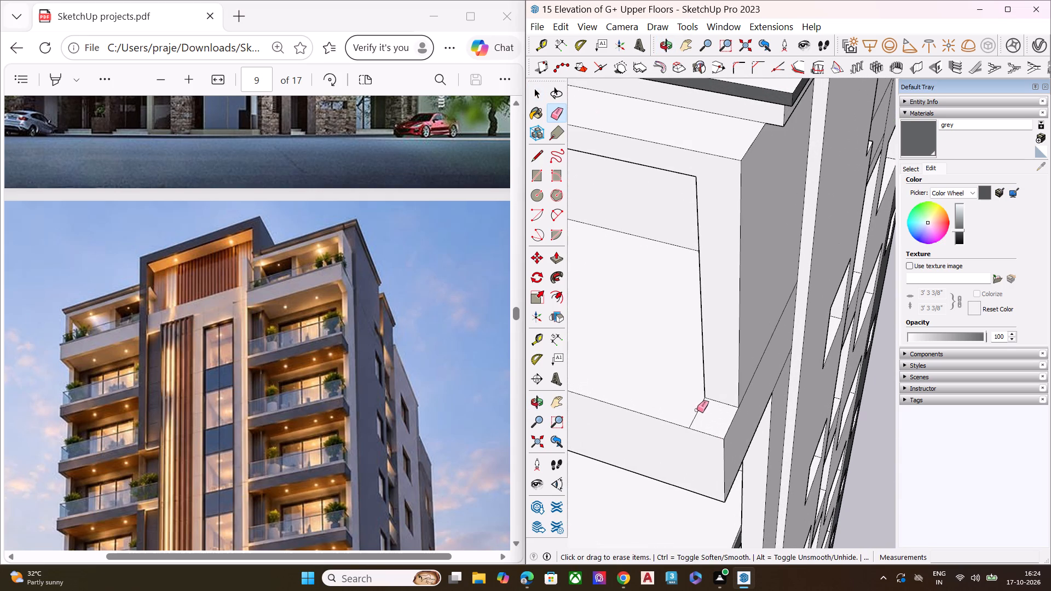
left_click(698, 410)
key("space")
scroll(725, 370, "down", 10)
left_click(870, 356)
key("space")
Examine the tower's roof, side and front facades as a whole against the reference rendering.
scroll(847, 415, "down", 7)
middle_click_drag(787, 441, 775, 425)
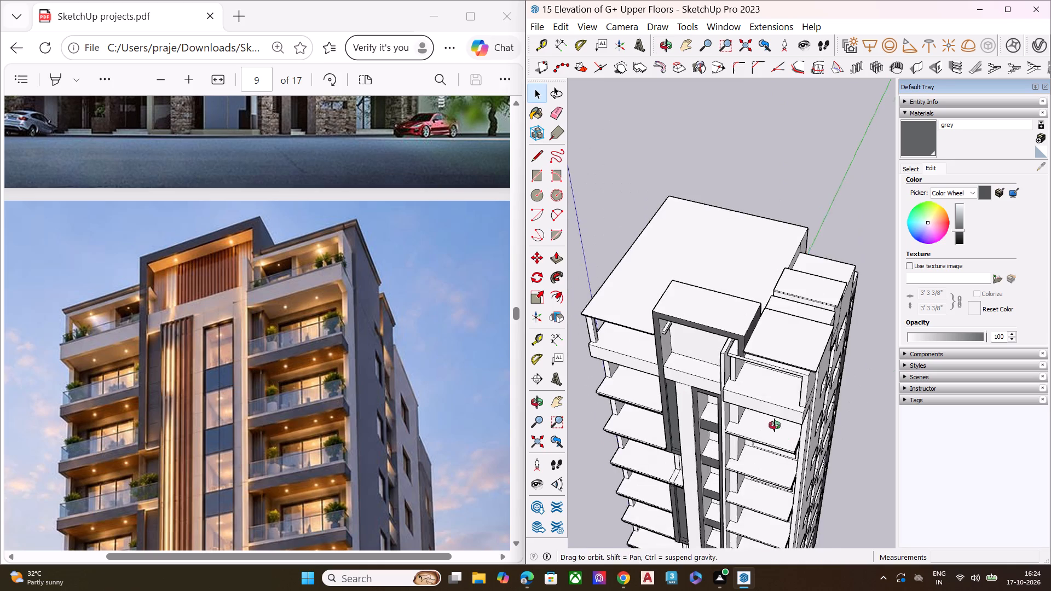
middle_click_drag(775, 425, 599, 280)
scroll(801, 350, "up", 9)
middle_click_drag(769, 385, 800, 554)
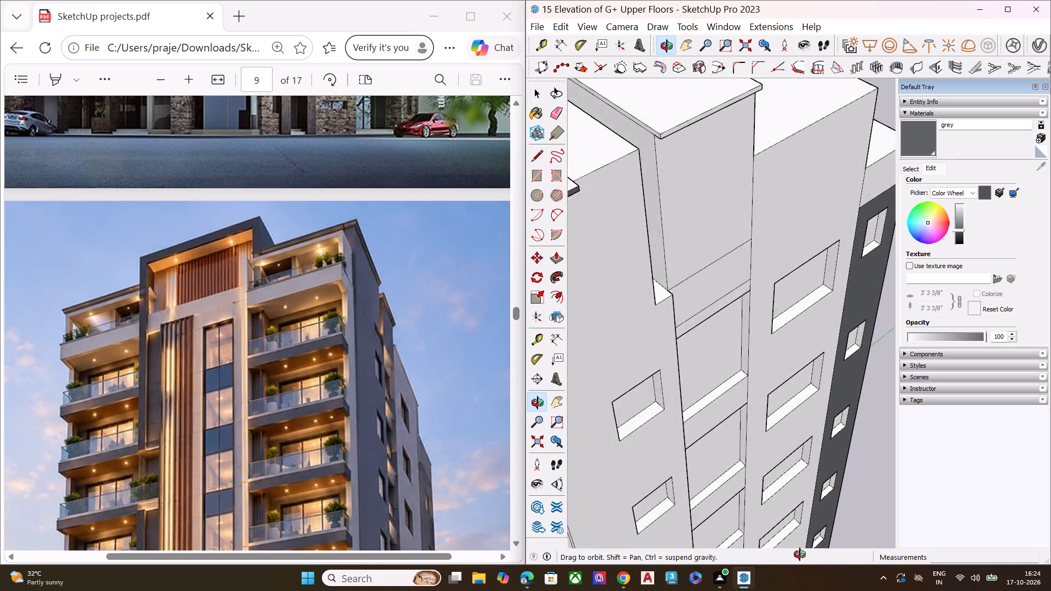
middle_click_drag(800, 554, 965, 244)
scroll(964, 243, "up", 1)
scroll(842, 233, "down", 20)
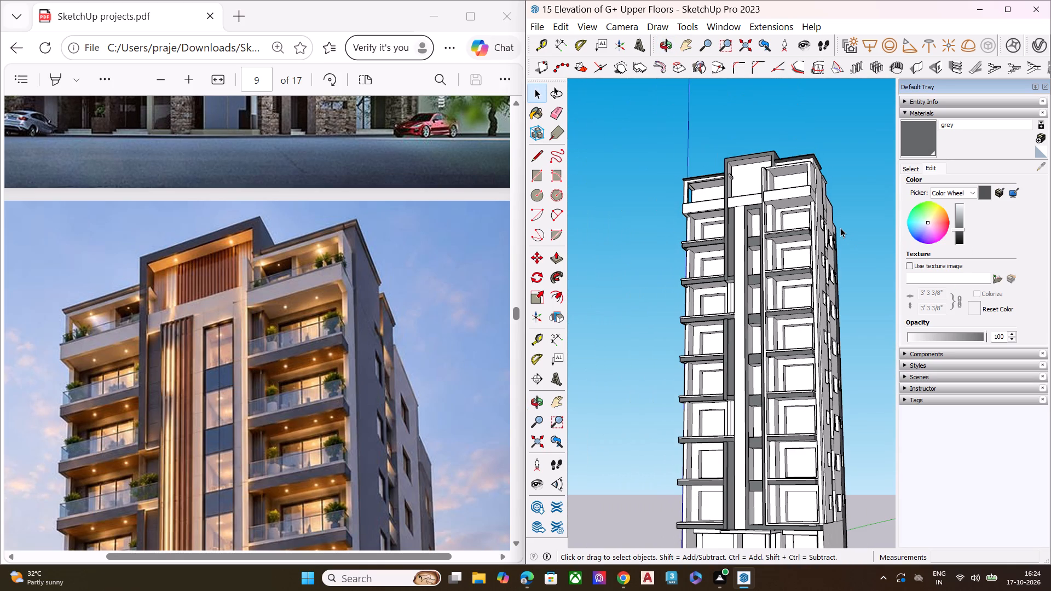
scroll(839, 231, "down", 2)
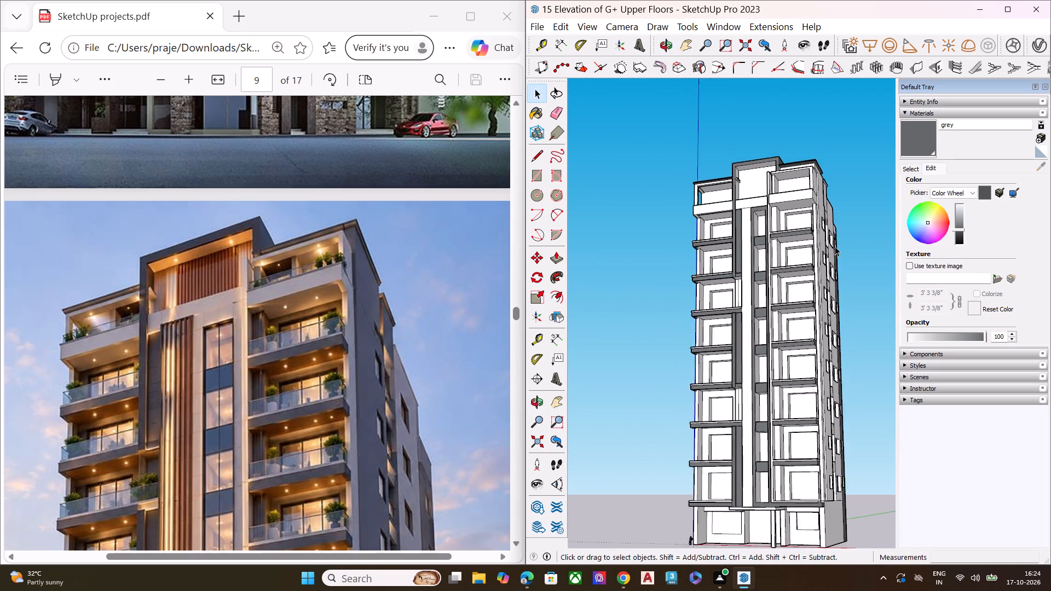
scroll(835, 246, "down", 10)
middle_click_drag(801, 326, 782, 413)
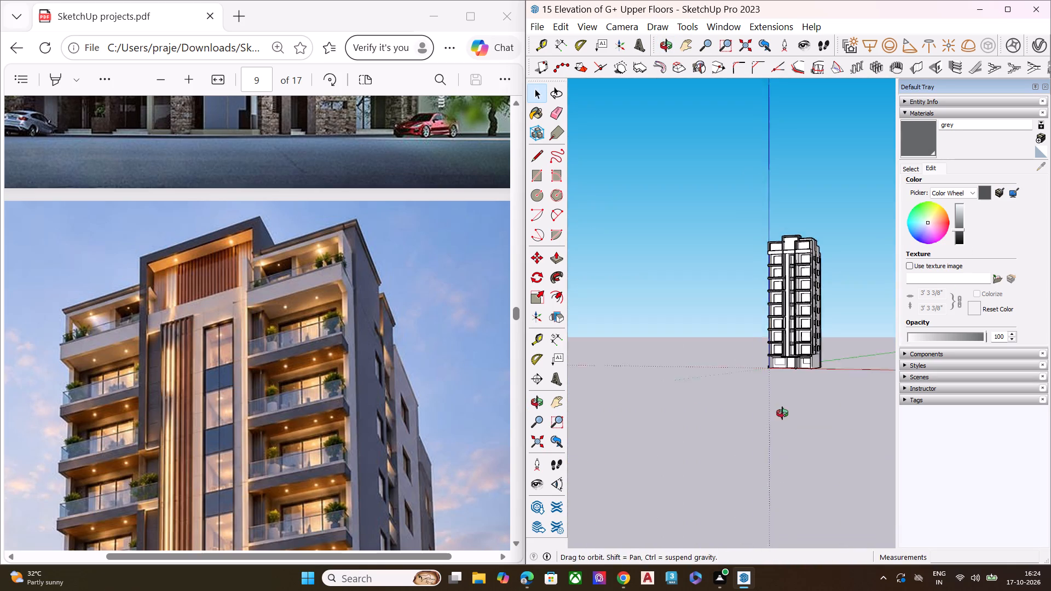
middle_click_drag(782, 413, 778, 419)
scroll(806, 384, "up", 3)
scroll(807, 381, "down", 1)
scroll(807, 381, "up", 4)
scroll(794, 374, "down", 2)
scroll(814, 307, "up", 7)
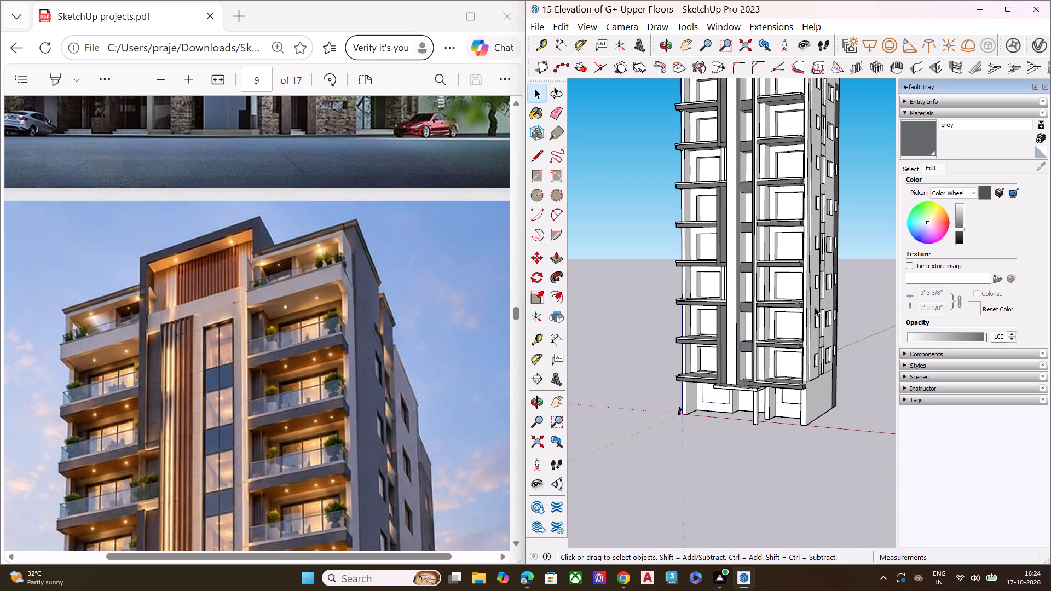
scroll(305, 366, "down", 5)
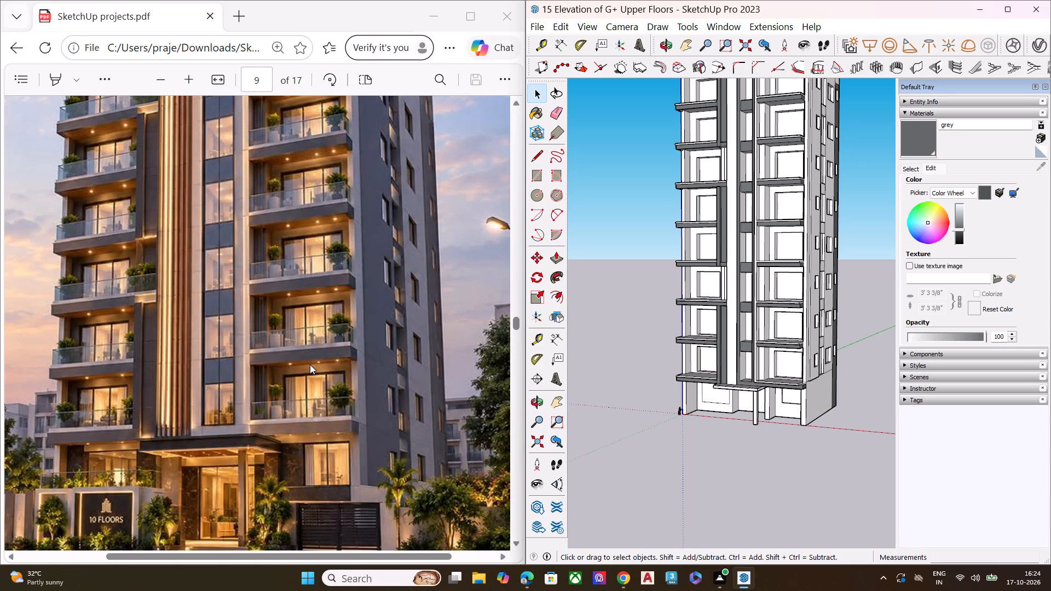
Set the diffuse colour of the V-Ray material "warm colour" to R 205, G 218, B 180.
left_click(1036, 45)
left_click(373, 351)
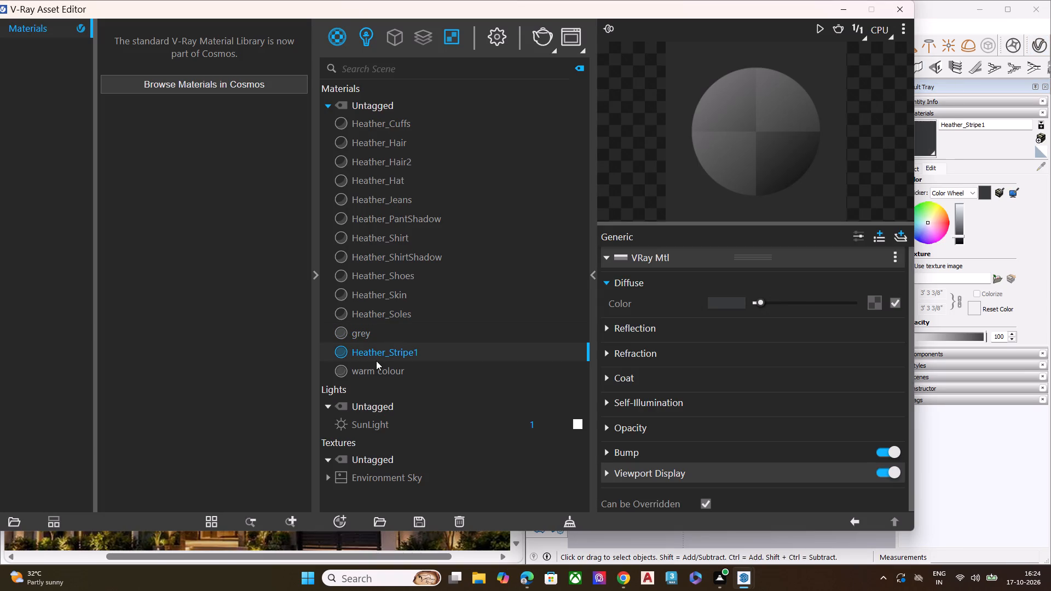
left_click(379, 371)
left_click(738, 303)
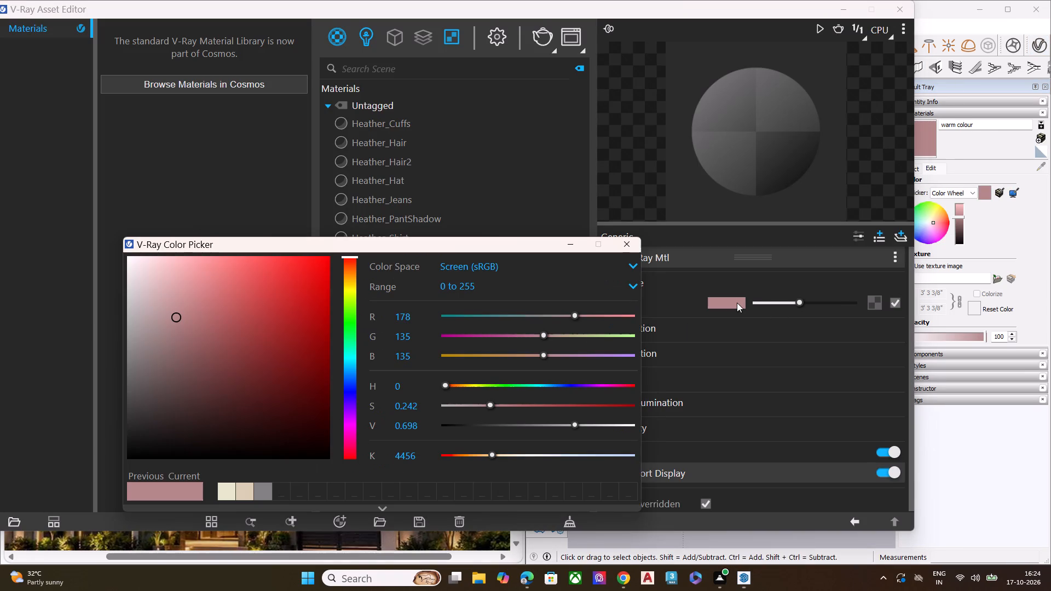
left_click(420, 316)
key("BackSpace")
key("BackSpace")
key("BackSpace")
key("BackSpace")
key("BackSpace")
key("BackSpace")
key("BackSpace")
key("BackSpace")
key("BackSpace")
key("BackSpace")
key("BackSpace")
key("BackSpace")
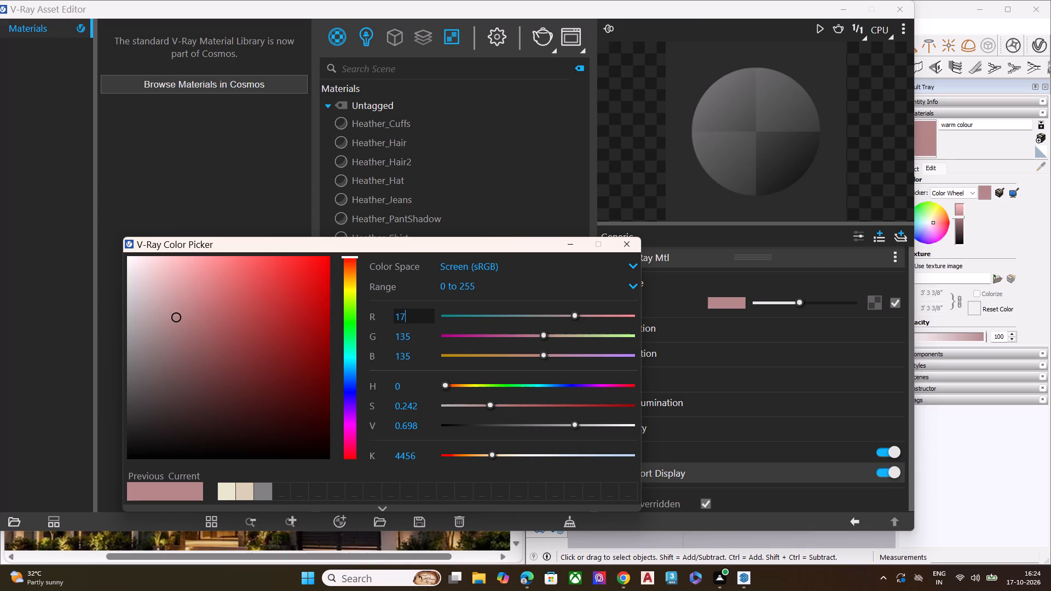
type("205")
key("Return")
left_click(421, 338)
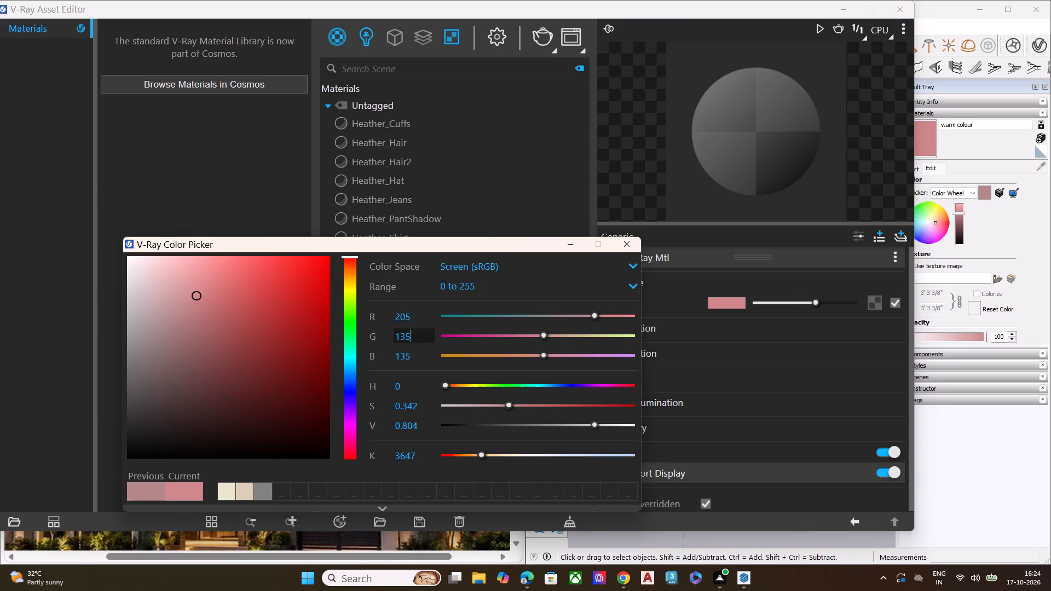
key("BackSpace")
key("BackSpace")
key("BackSpace")
key("BackSpace")
type("218")
key("Return")
left_click(422, 359)
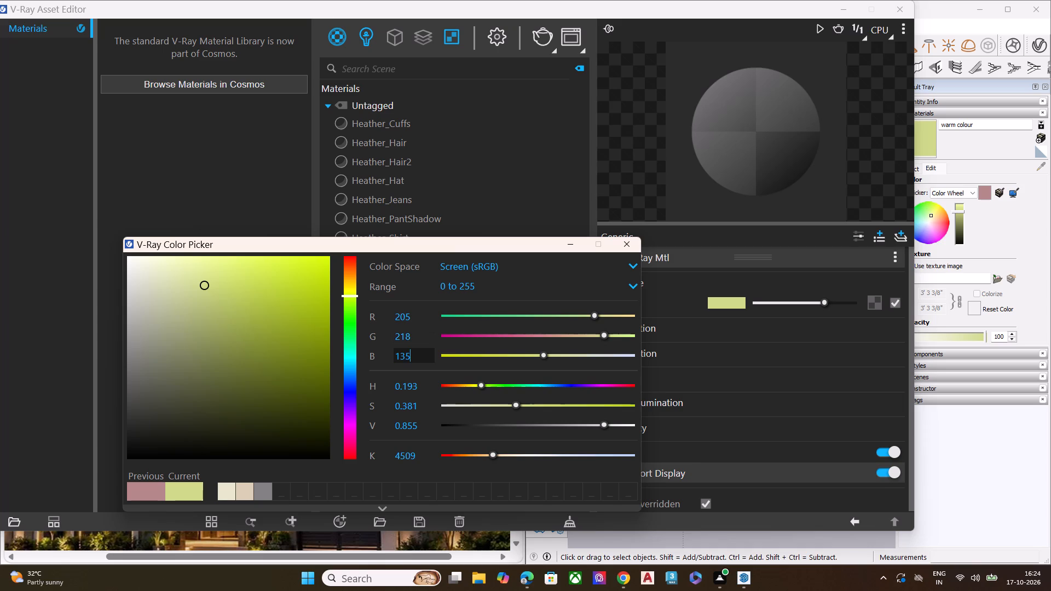
key("BackSpace")
key("BackSpace")
key("BackSpace")
type("180")
key("Return")
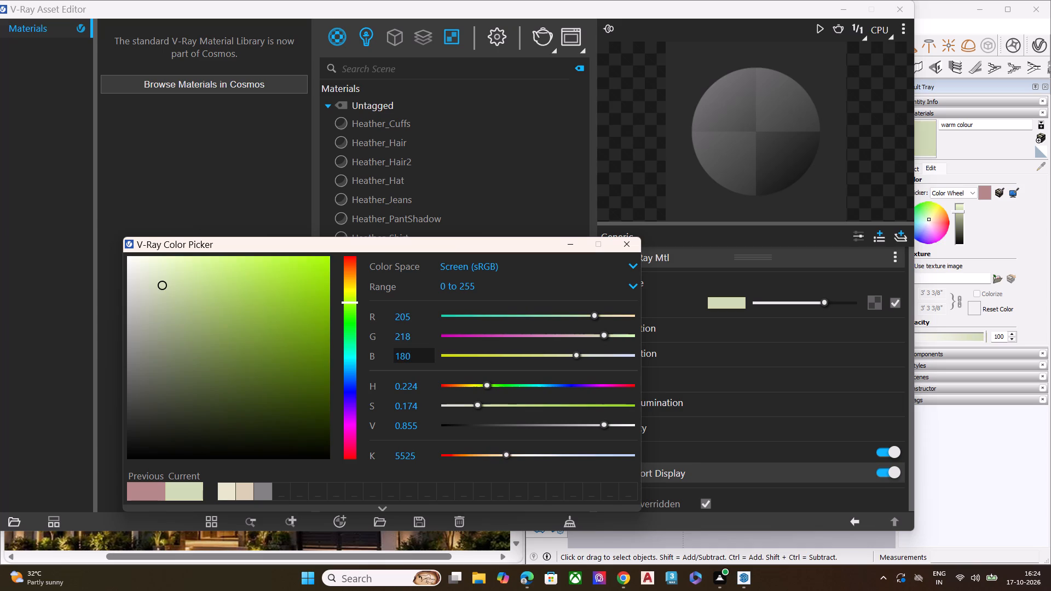
Change the warm colour's diffuse values to R 218 and G 205.
left_click(420, 320)
key("BackSpace")
key("BackSpace")
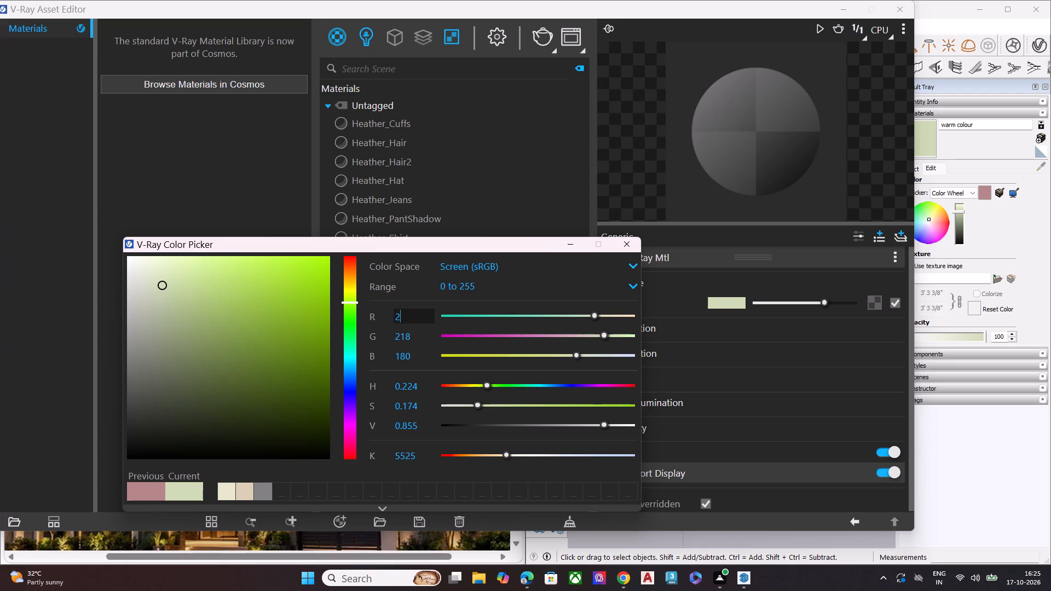
type("19")
key("BackSpace")
key("8")
key("Return")
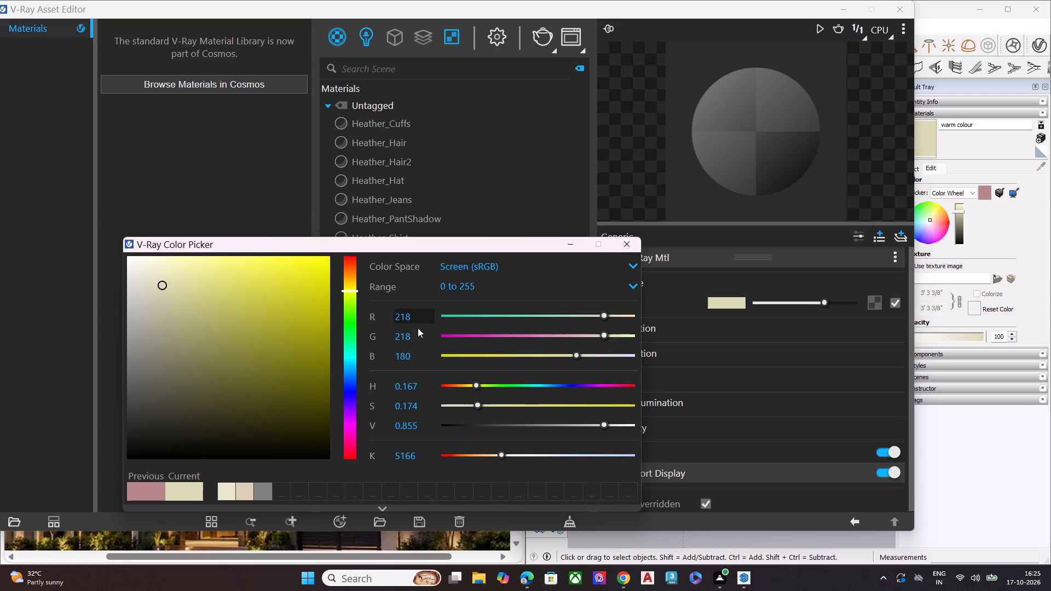
left_click(423, 343)
key("BackSpace")
key("BackSpace")
type("05")
key("Return")
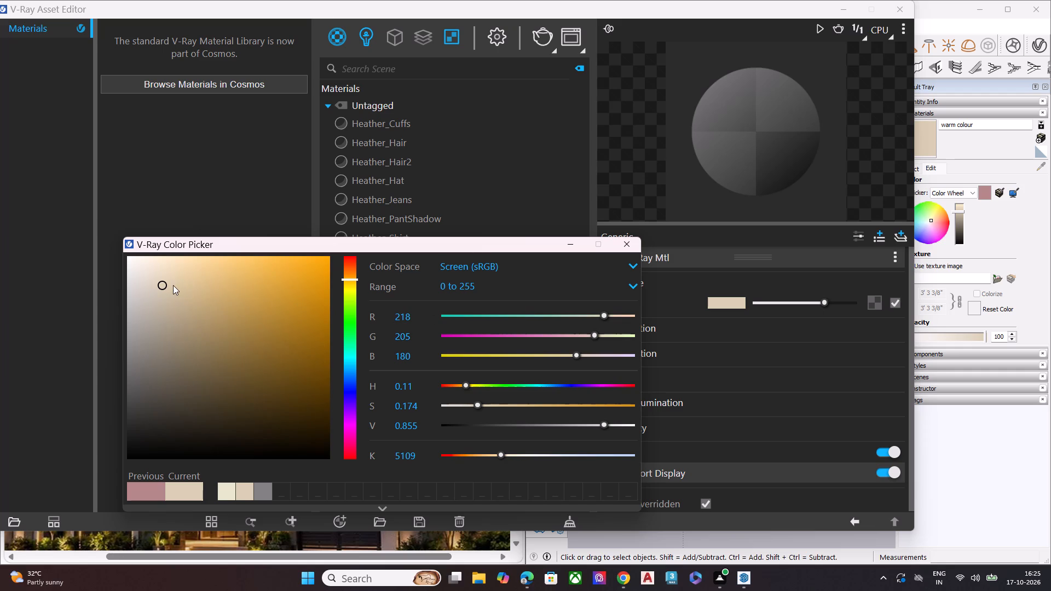
Lighten the warm colour's diffuse shade to R 230, G 215, B 186 and close the material editor.
left_click_drag(162, 284, 166, 276)
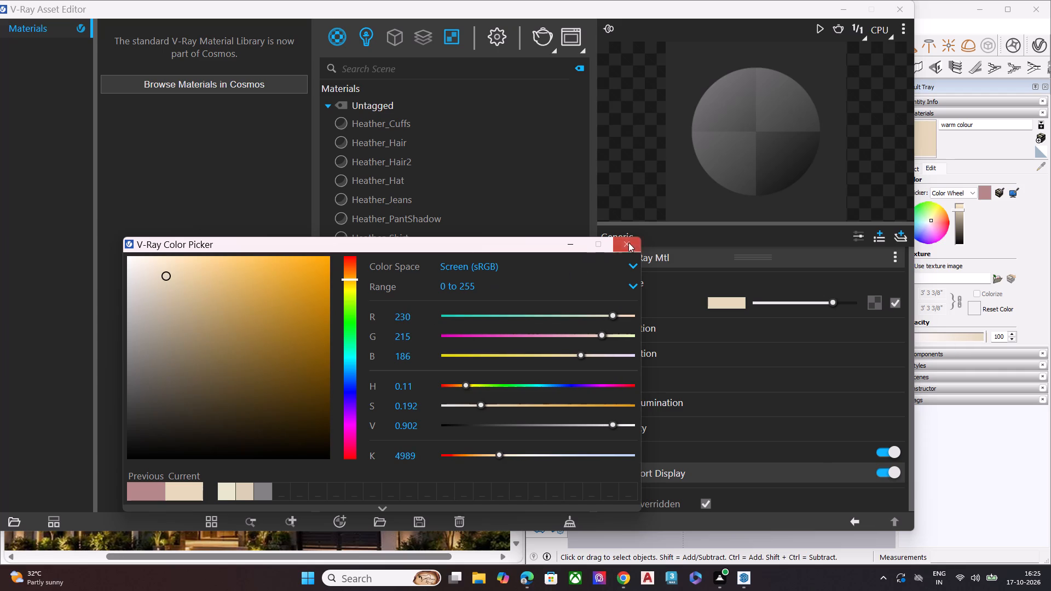
left_click(629, 242)
left_click(849, 6)
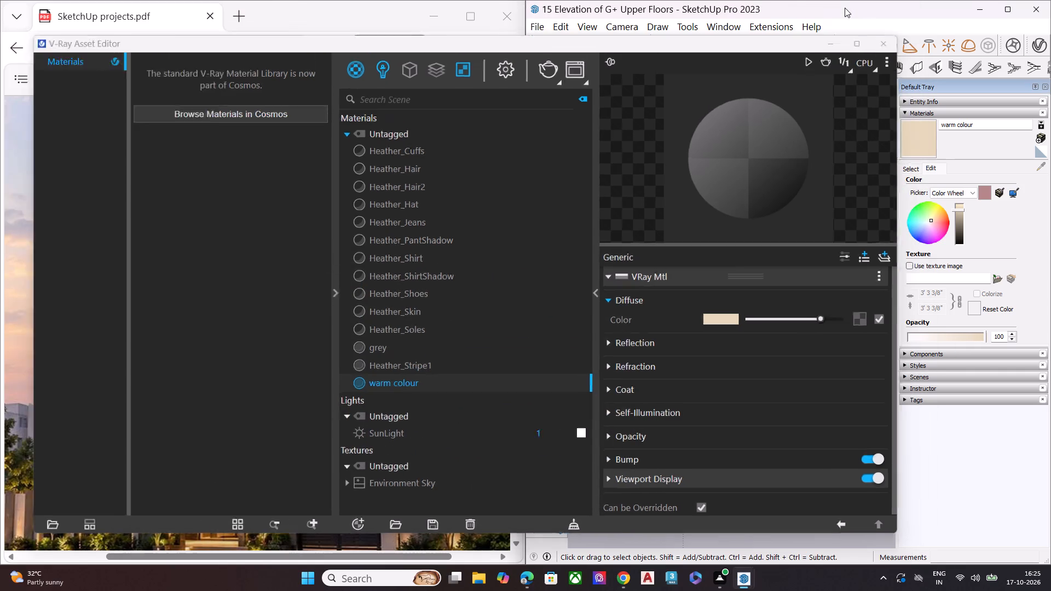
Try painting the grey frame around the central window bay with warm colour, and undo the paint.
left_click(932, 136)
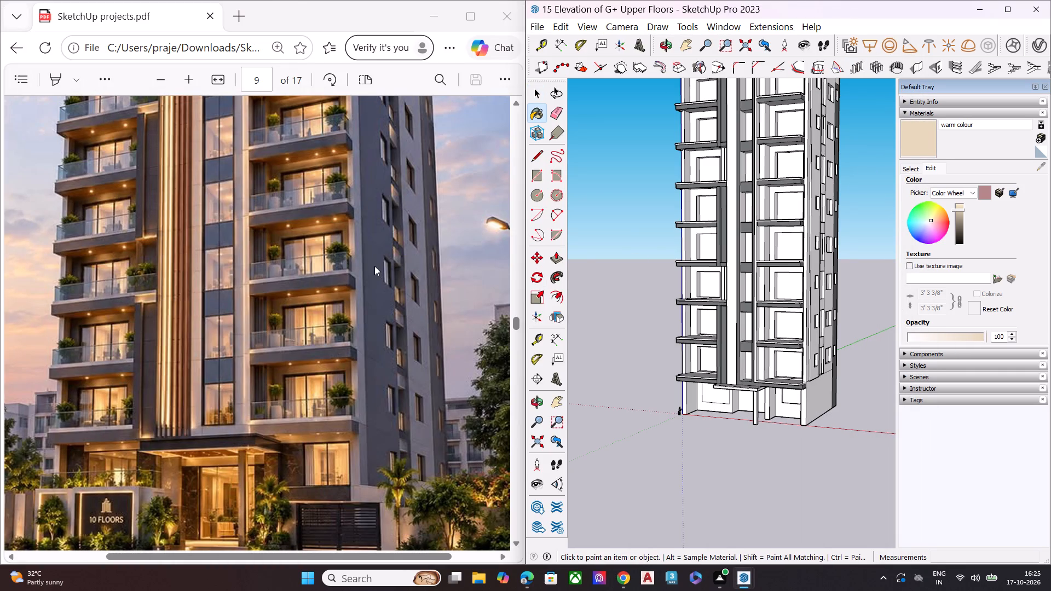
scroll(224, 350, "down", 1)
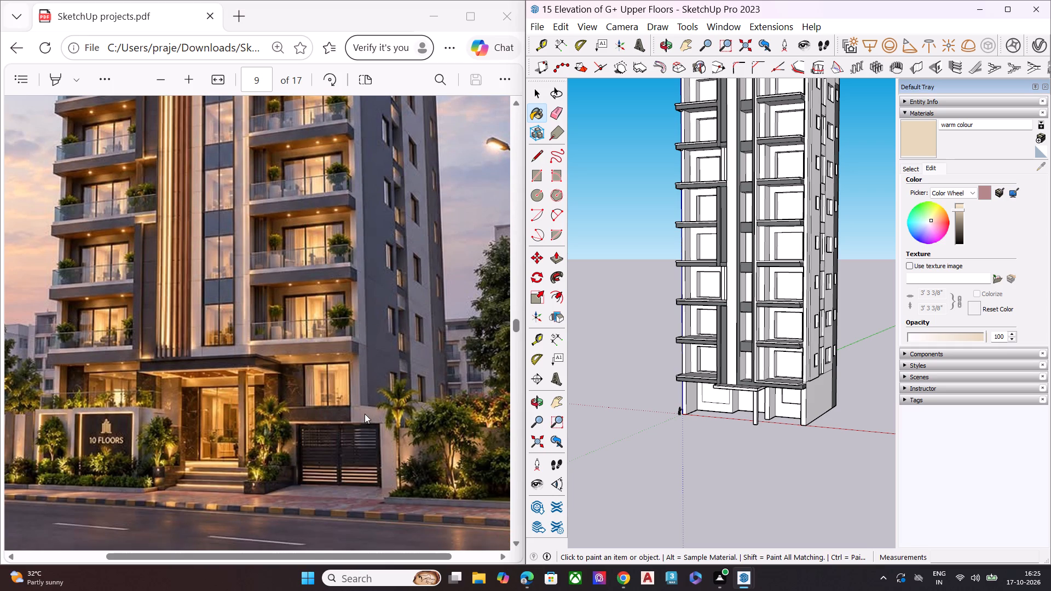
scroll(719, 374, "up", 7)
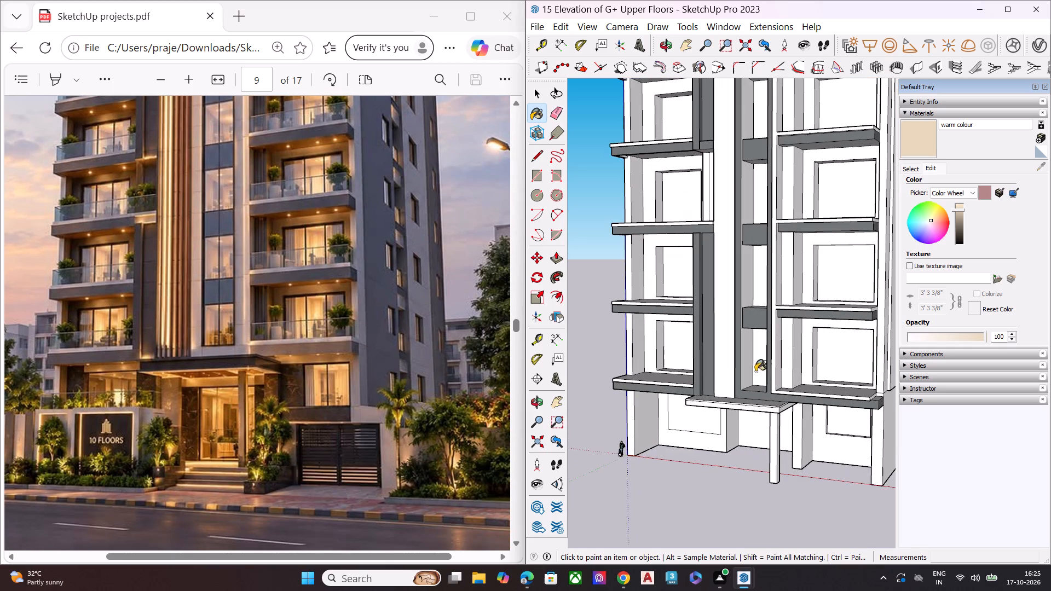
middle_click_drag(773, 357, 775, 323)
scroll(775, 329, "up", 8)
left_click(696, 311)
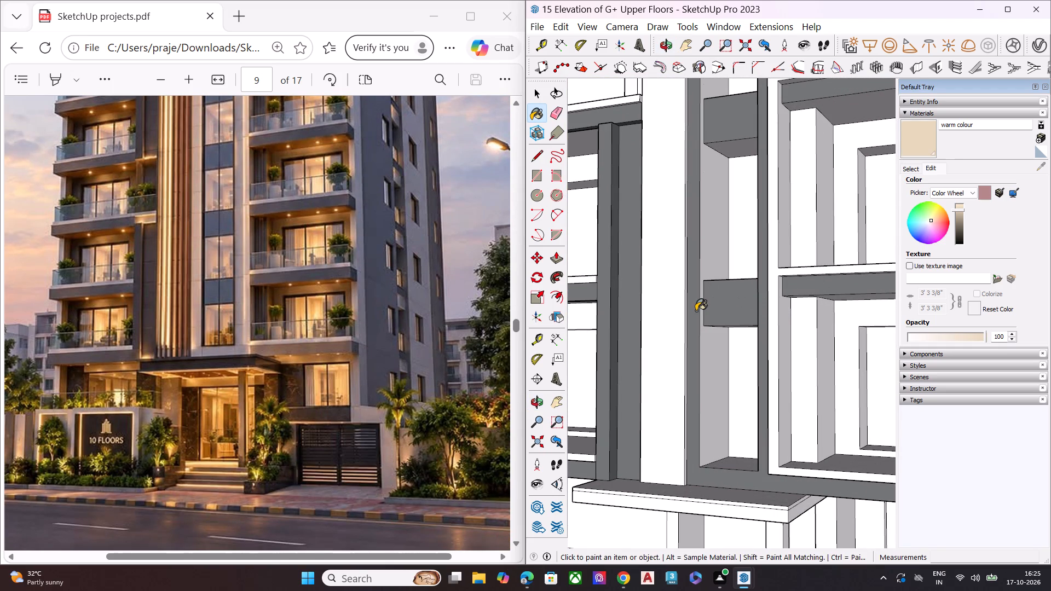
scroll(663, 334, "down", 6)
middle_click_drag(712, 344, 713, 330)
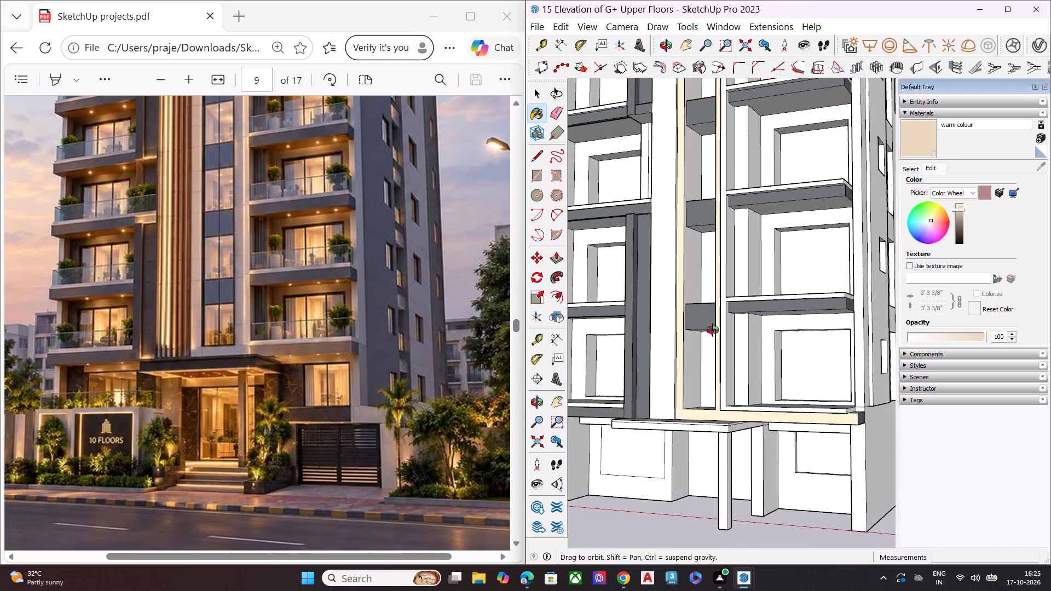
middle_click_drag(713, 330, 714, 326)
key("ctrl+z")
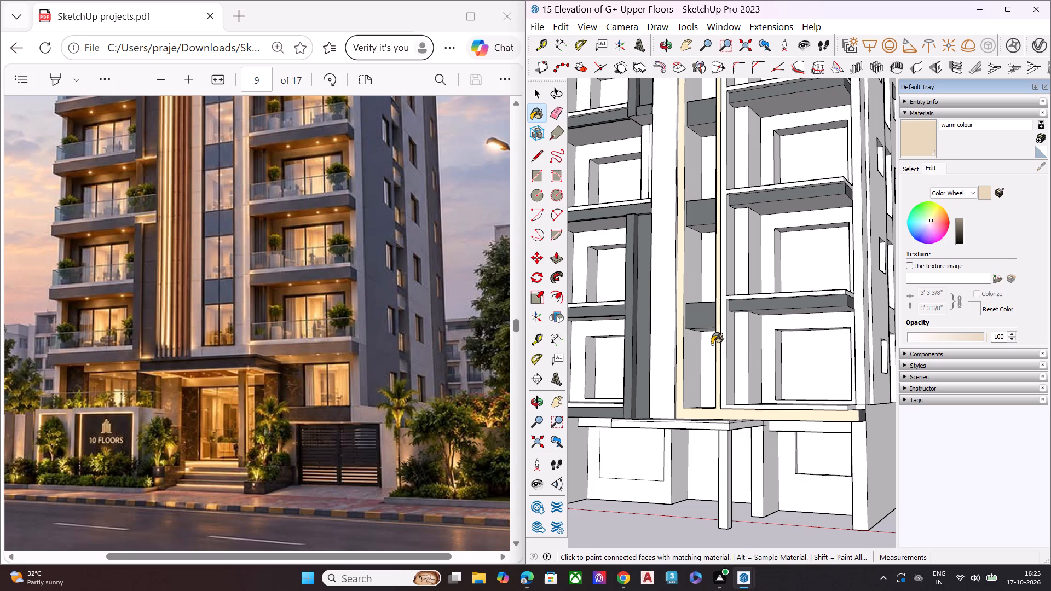
Draw a short vertical line across the grey bottom band at the white frame's lower corner, separating the central bay frame.
middle_click_drag(749, 423, 791, 351)
scroll(769, 378, "up", 8)
key("space")
middle_click_drag(716, 405, 735, 447)
scroll(732, 448, "up", 2)
scroll(711, 447, "down", 1)
scroll(706, 446, "up", 4)
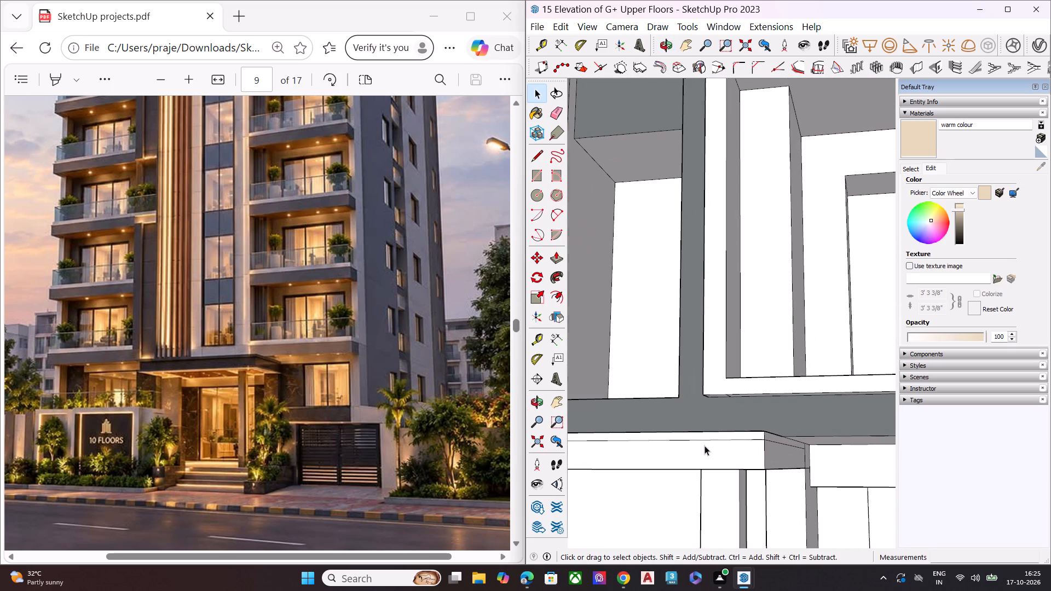
key("l")
middle_click_drag(719, 413, 746, 366)
scroll(746, 366, "up", 9)
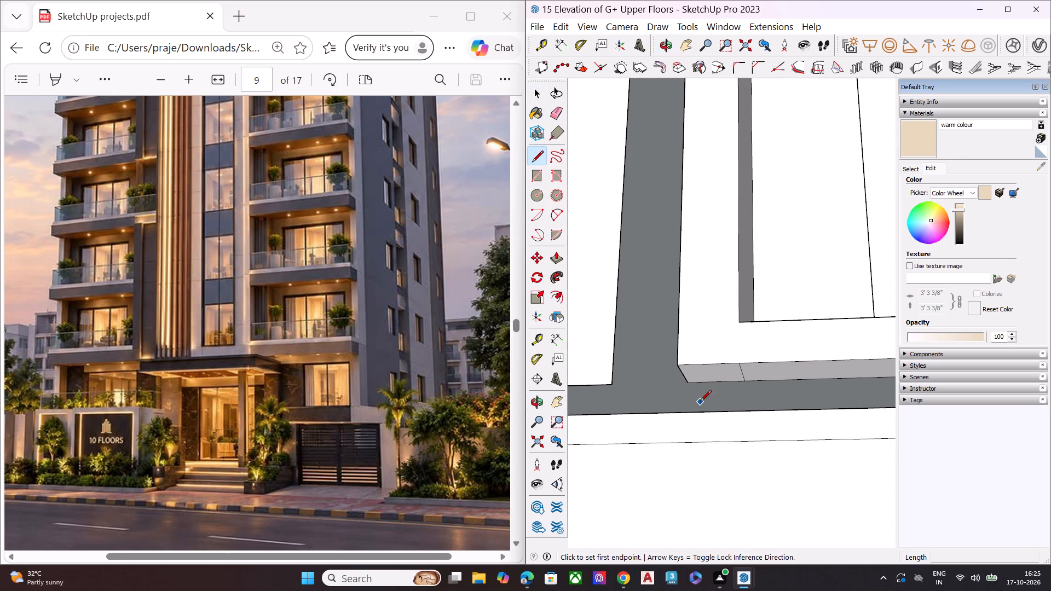
left_click(692, 384)
middle_click_drag(694, 406, 702, 436)
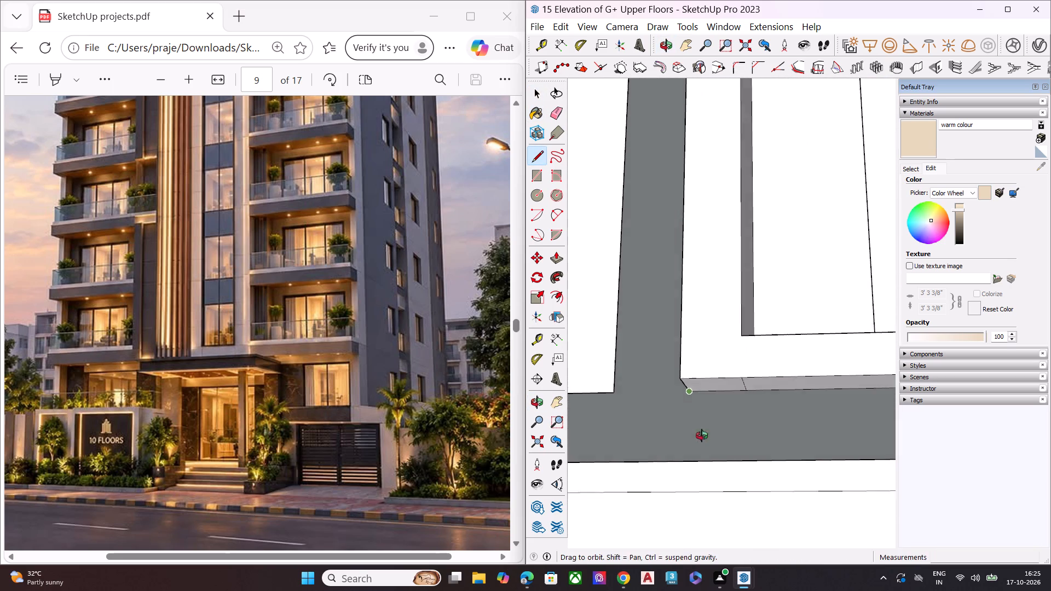
middle_click_drag(702, 436, 704, 499)
scroll(702, 518, "up", 1)
left_click(694, 519)
key("space")
middle_click_drag(703, 480, 686, 455)
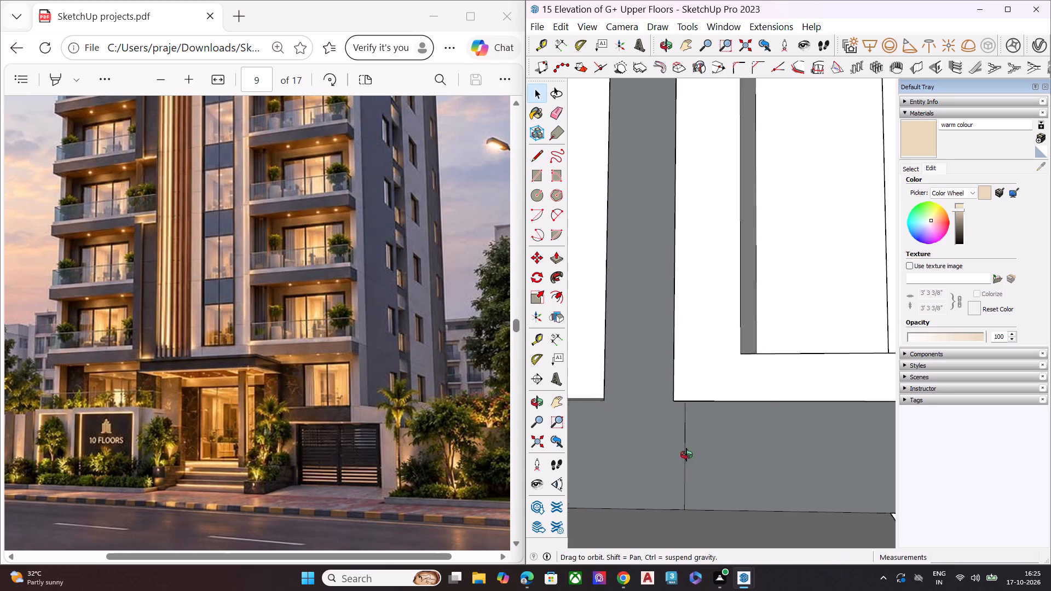
Paint the separated grey frame around the central window bay with the warm colour material.
middle_click_drag(686, 455, 634, 421)
scroll(634, 421, "up", 1)
scroll(652, 395, "down", 8)
scroll(664, 383, "up", 1)
scroll(664, 383, "down", 11)
middle_click_drag(793, 387, 623, 427)
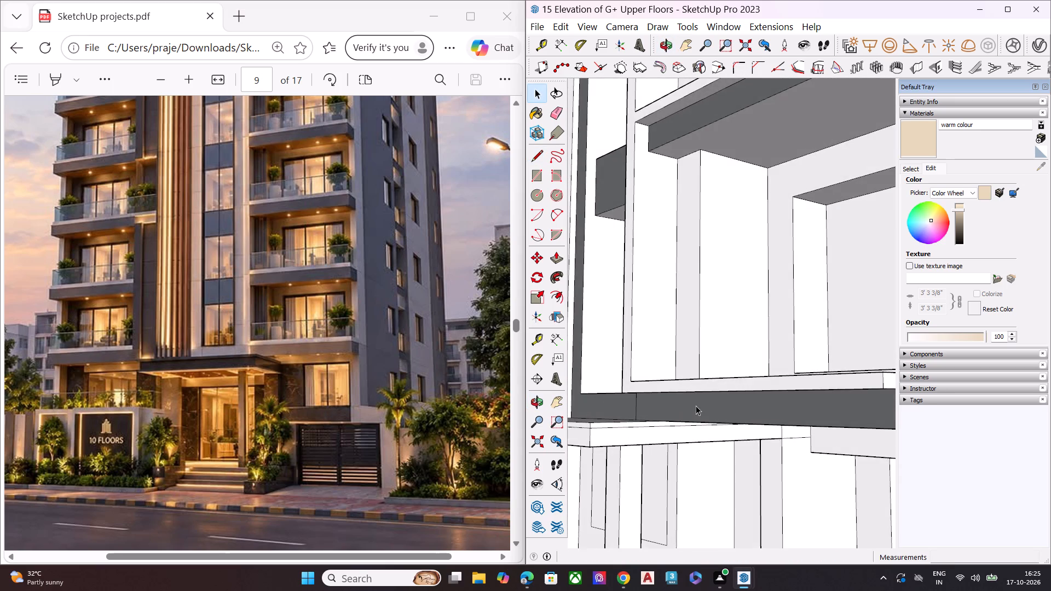
scroll(696, 405, "down", 3)
scroll(696, 405, "up", 1)
scroll(696, 405, "down", 1)
left_click(915, 130)
scroll(915, 278, "down", 9)
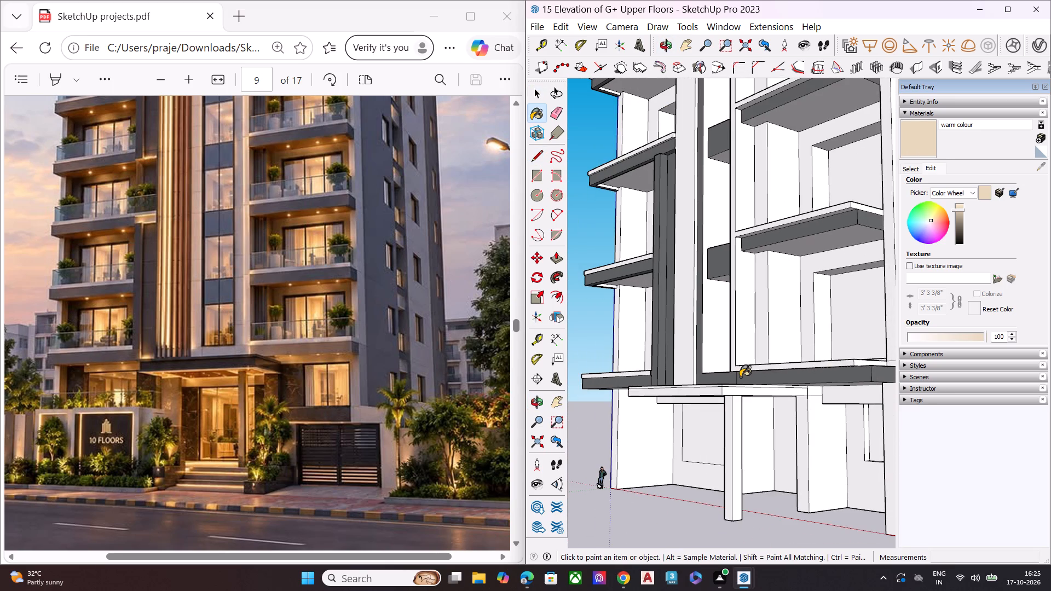
middle_click_drag(766, 386, 875, 408)
scroll(762, 366, "up", 6)
left_click(759, 407)
scroll(679, 391, "down", 2)
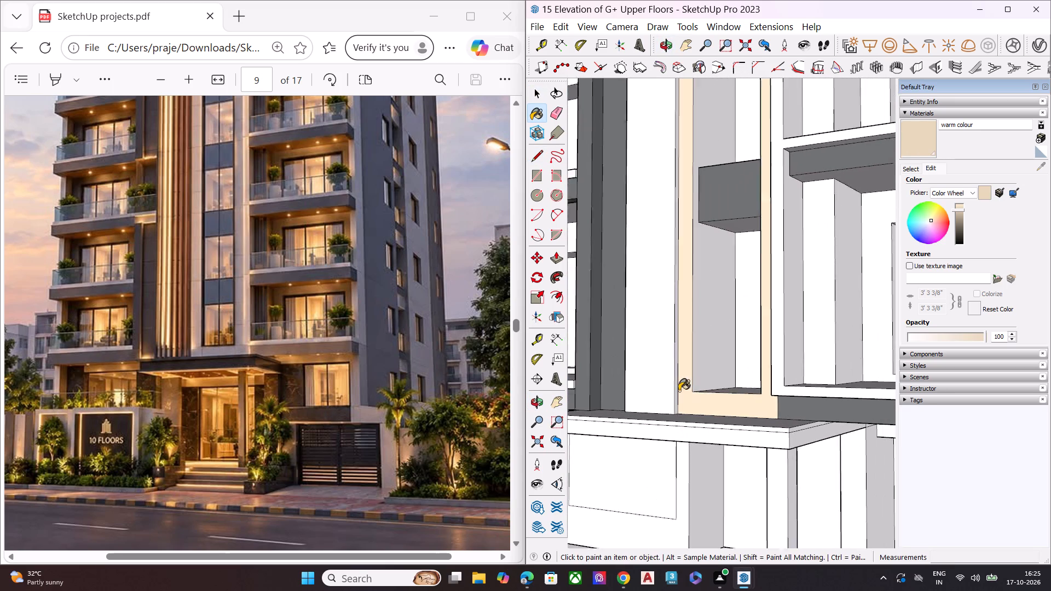
scroll(679, 391, "down", 4)
key("space")
scroll(747, 312, "down", 8)
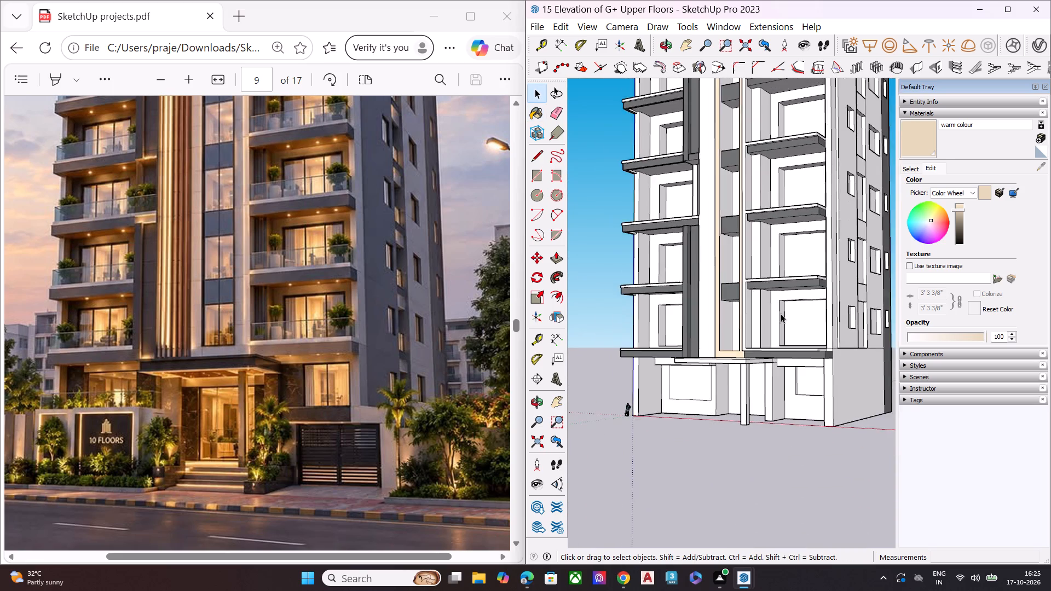
Push/Pull the white frame face beside the central bay back 10 5/16" toward the balconies.
middle_click_drag(801, 309, 741, 318)
scroll(813, 256, "up", 8)
middle_click_drag(793, 301, 748, 148)
scroll(751, 198, "up", 3)
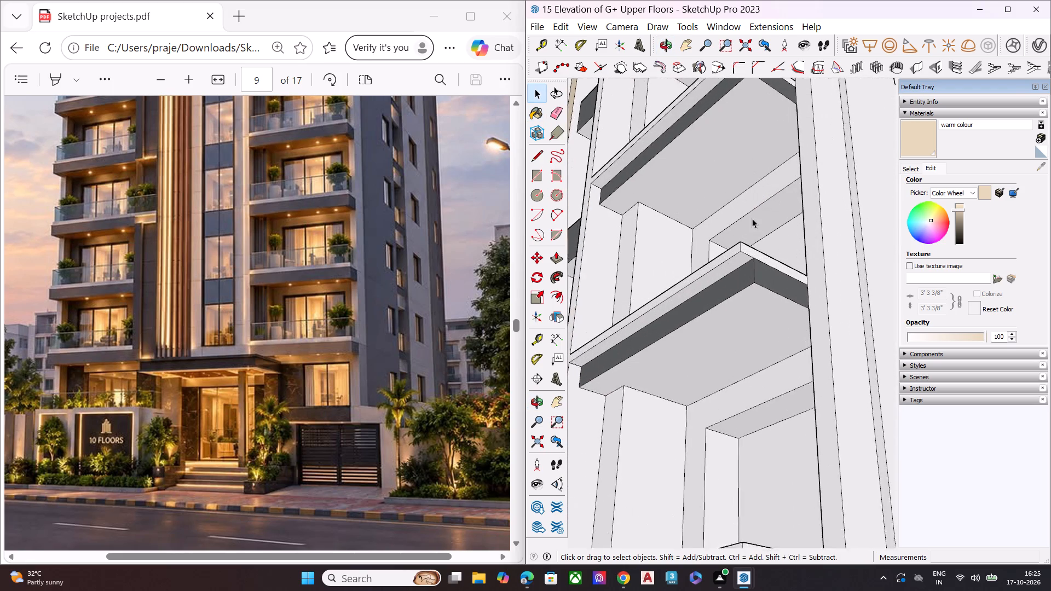
scroll(752, 218, "up", 3)
scroll(748, 268, "down", 6)
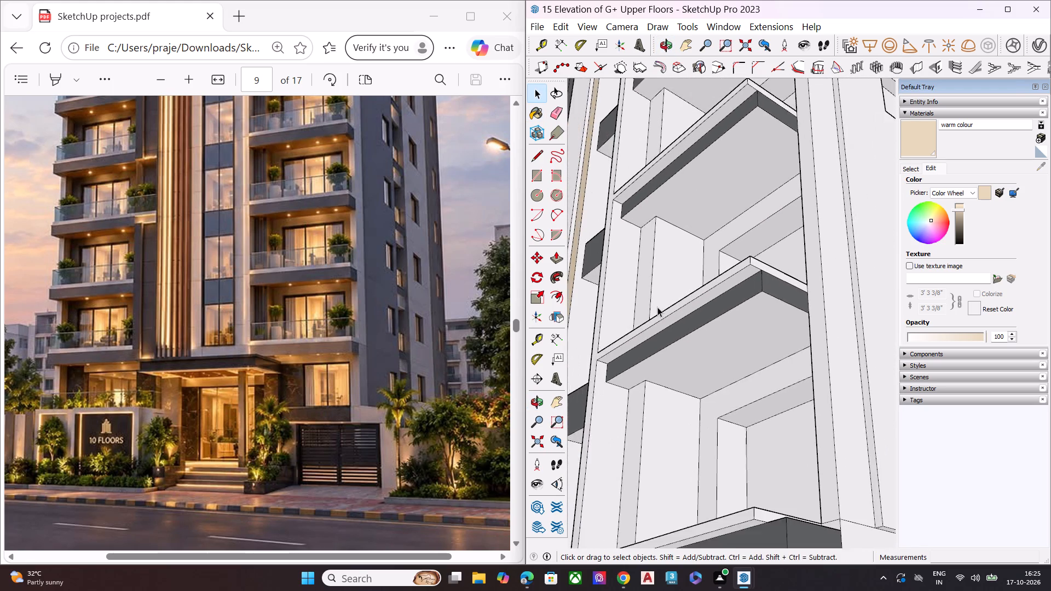
scroll(635, 311, "up", 4)
left_click(600, 365)
key("p")
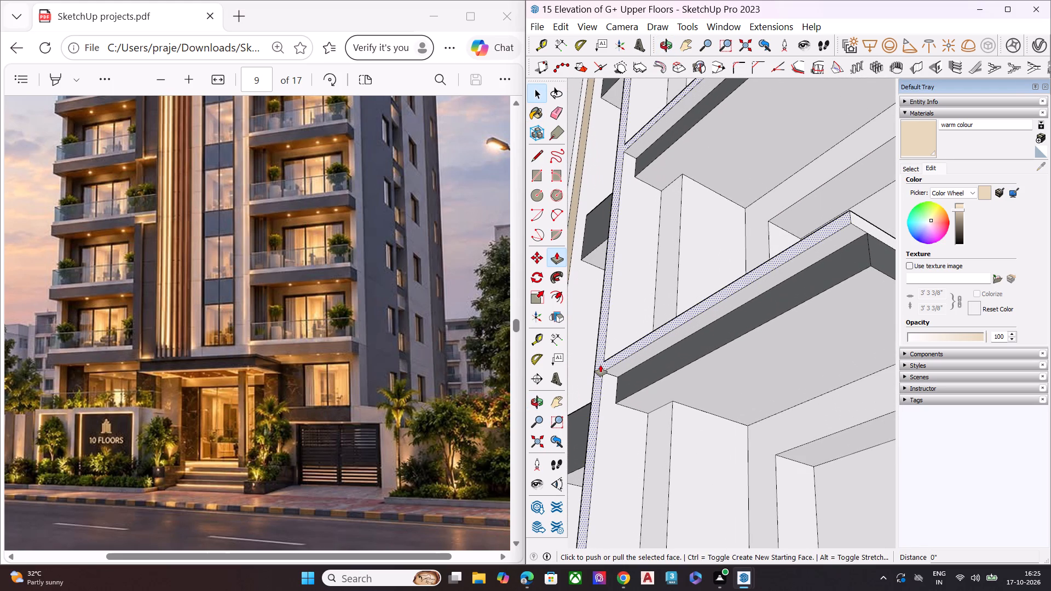
left_click(600, 365)
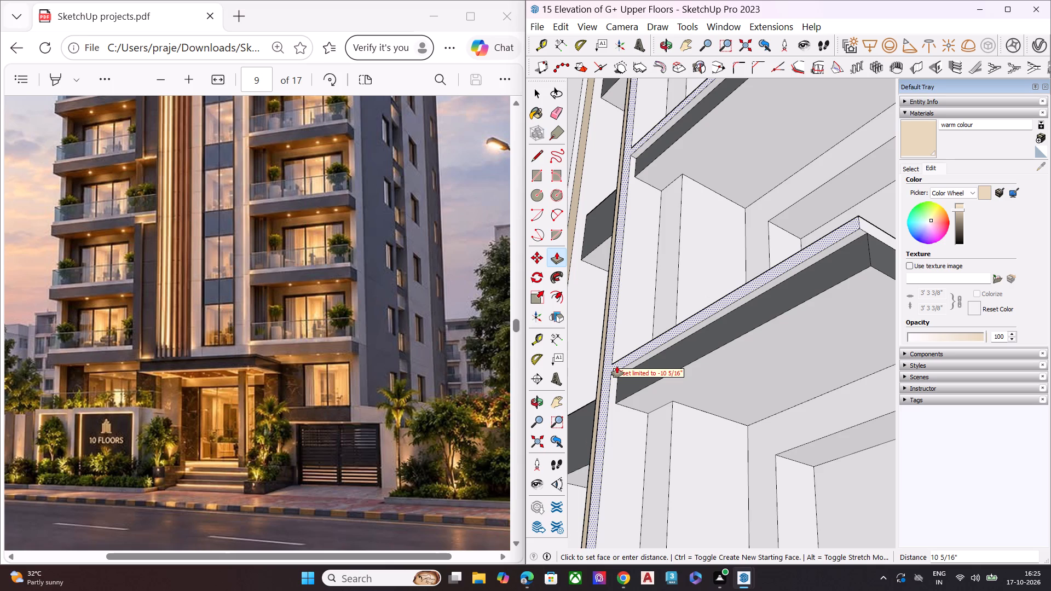
left_click(625, 367)
key("space")
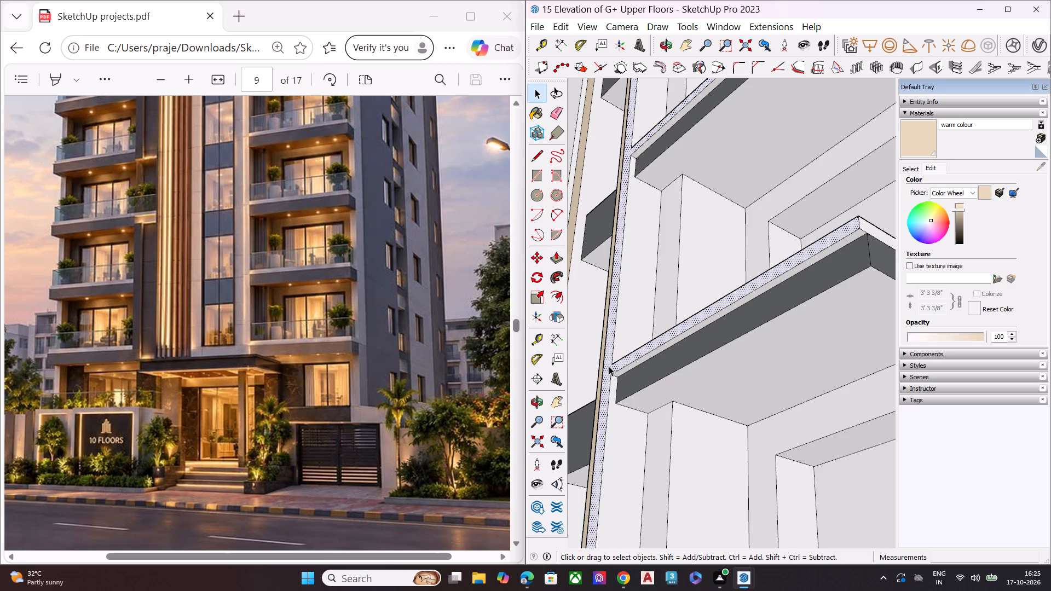
Push/Pull the narrow frame face where the balcony slab meets the central bay by about 2 1/4".
key("p")
left_click(607, 367)
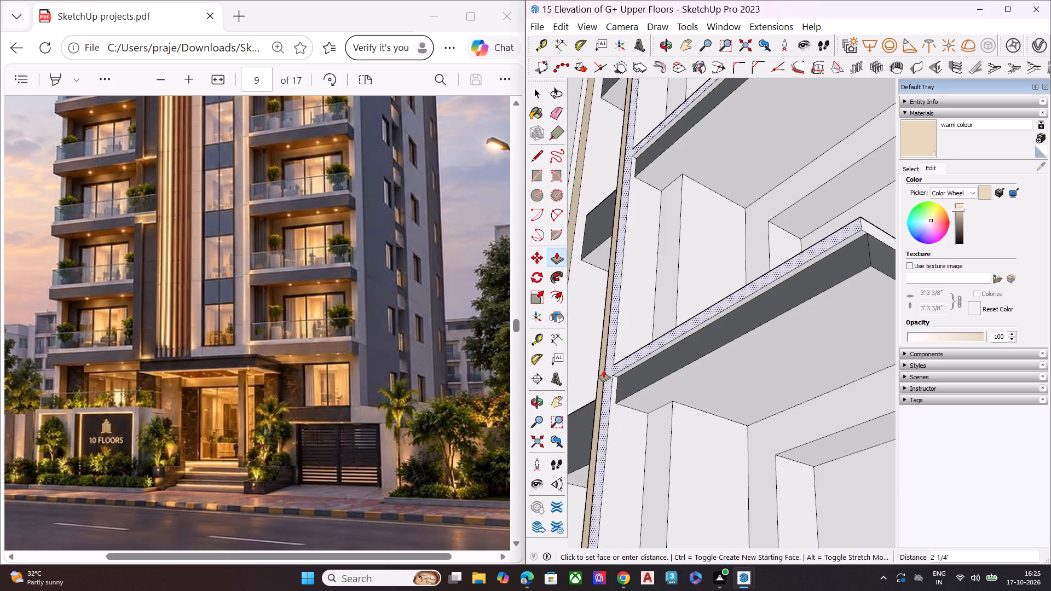
left_click(604, 370)
key("space")
scroll(686, 293, "down", 1)
scroll(686, 293, "up", 1)
scroll(686, 293, "down", 11)
scroll(679, 287, "up", 2)
scroll(679, 287, "down", 4)
scroll(679, 277, "up", 2)
scroll(679, 277, "down", 12)
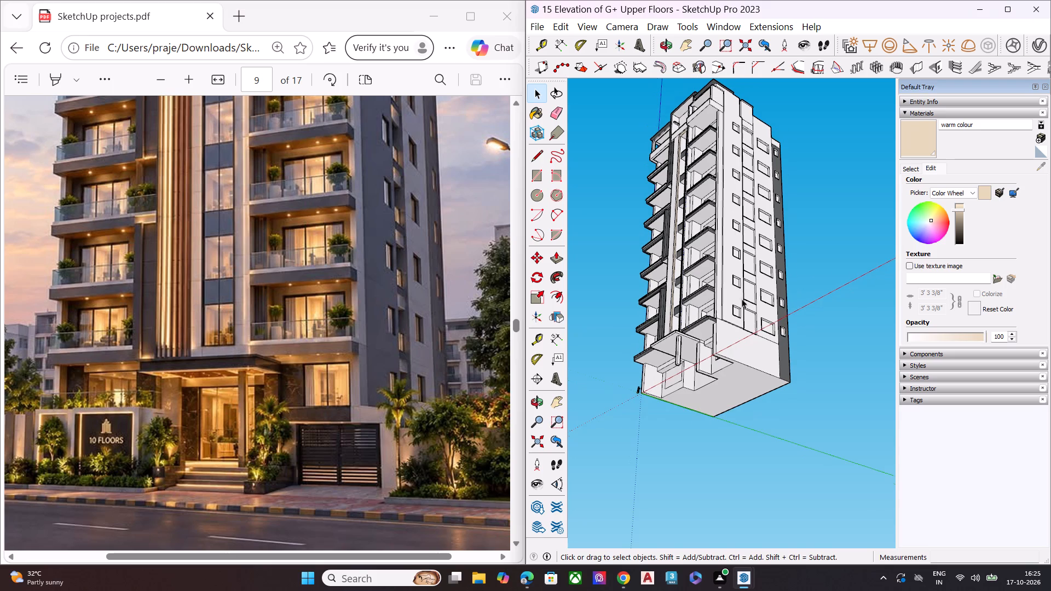
double_click(838, 231)
Paint the white horizontal band above the top balcony with the warm colour material, from the left-hand end across the central bay.
middle_click_drag(637, 182, 664, 367)
scroll(664, 367, "up", 7)
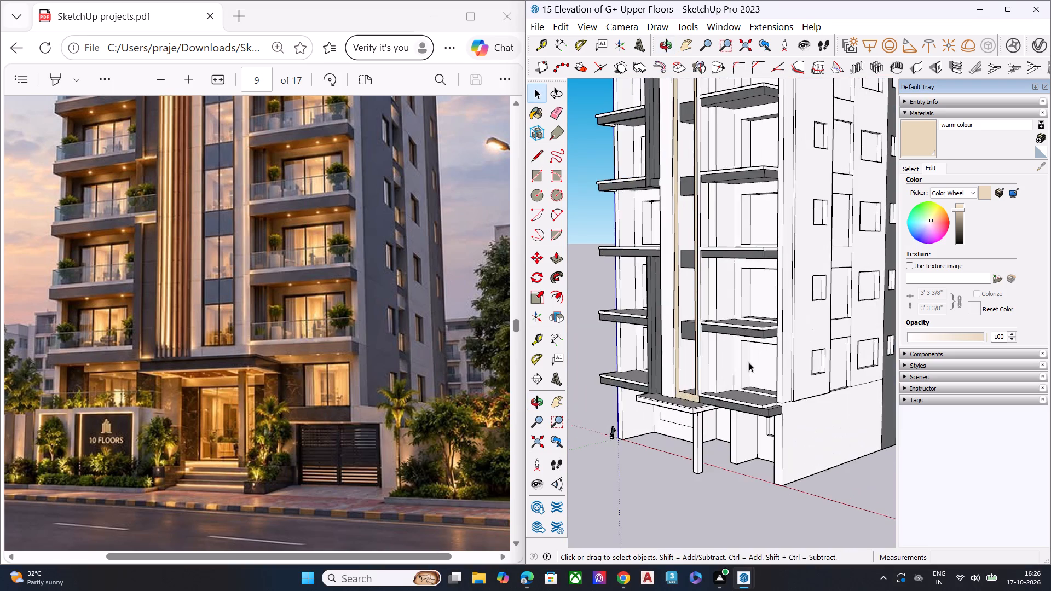
middle_click_drag(691, 354, 864, 344)
scroll(721, 326, "down", 5)
scroll(740, 350, "up", 1)
scroll(779, 319, "down", 2)
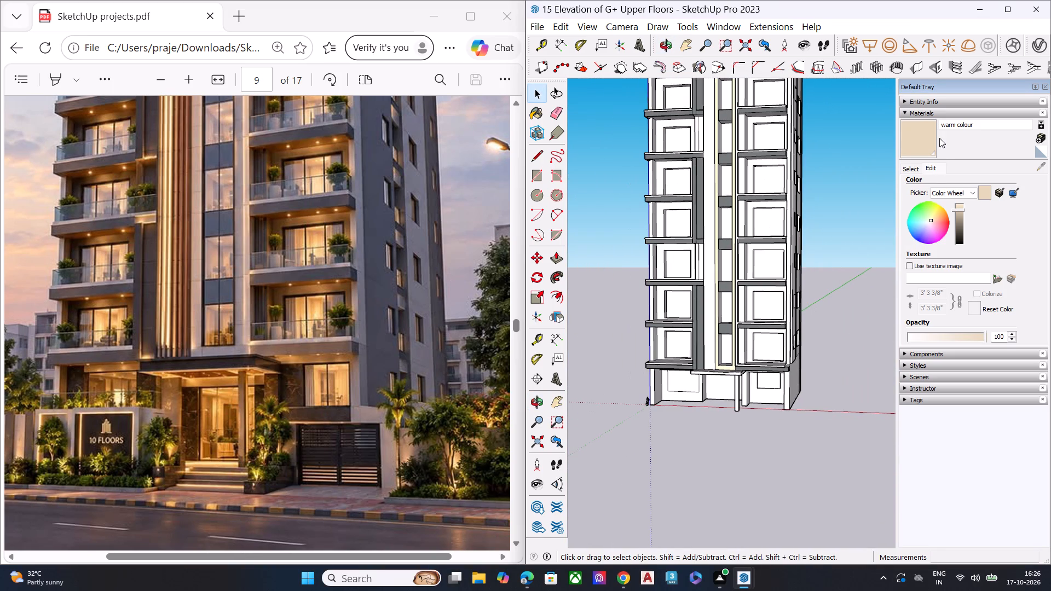
left_click(928, 138)
scroll(789, 275, "down", 3)
scroll(724, 86, "up", 1)
scroll(709, 304, "down", 5)
scroll(723, 187, "up", 1)
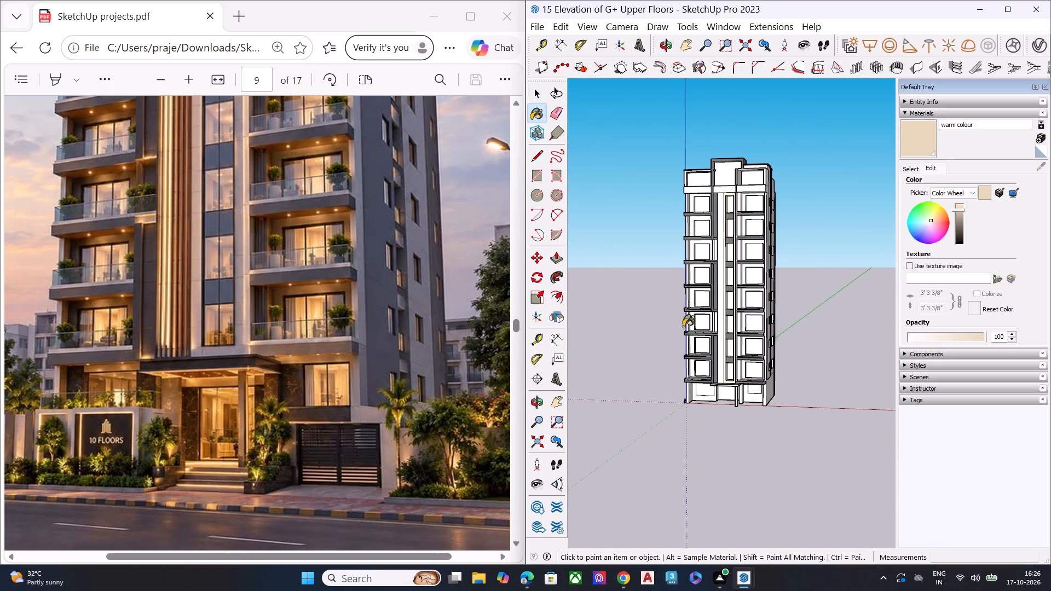
scroll(684, 332, "up", 6)
scroll(667, 326, "down", 5)
scroll(724, 160, "up", 2)
scroll(715, 162, "down", 3)
scroll(708, 163, "up", 6)
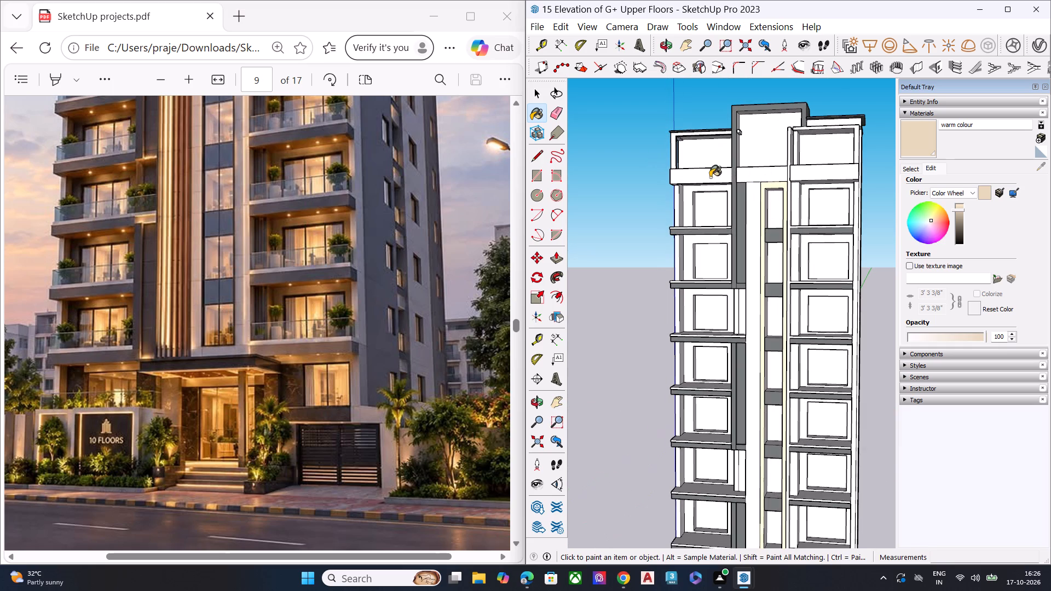
left_click(708, 178)
scroll(757, 172, "up", 1)
left_click(760, 176)
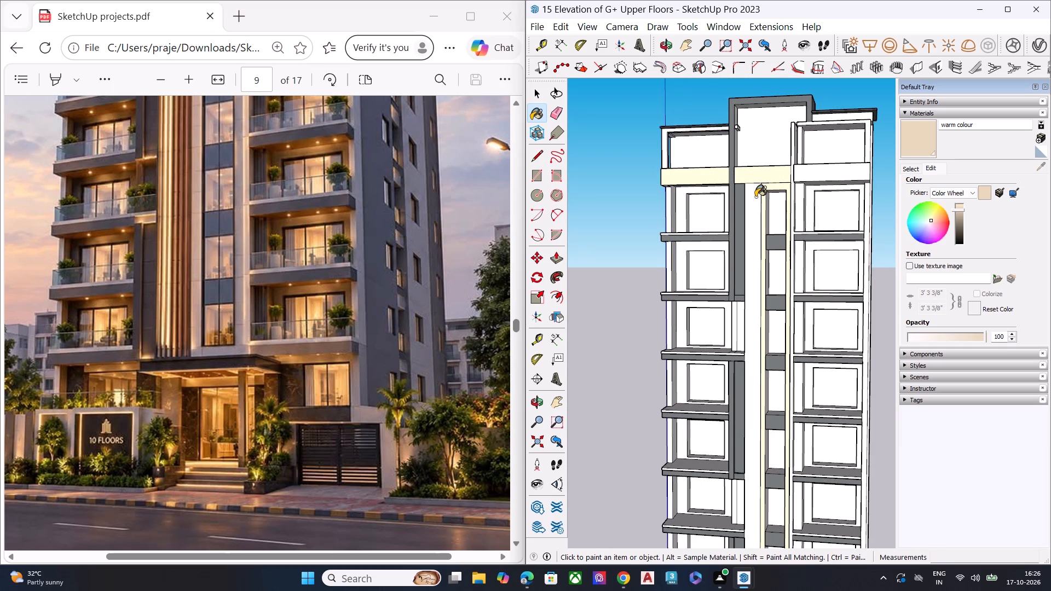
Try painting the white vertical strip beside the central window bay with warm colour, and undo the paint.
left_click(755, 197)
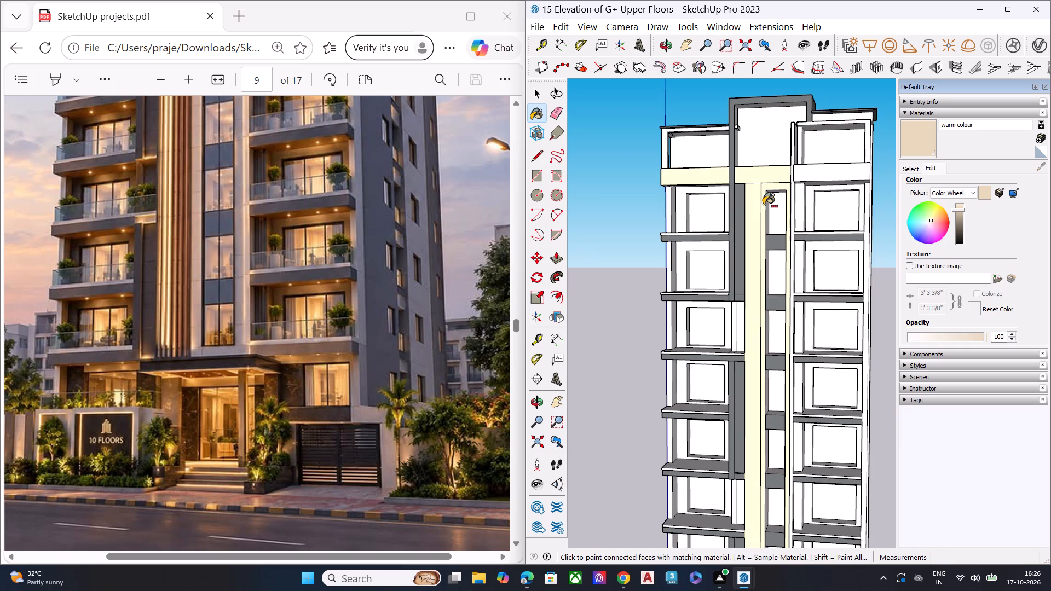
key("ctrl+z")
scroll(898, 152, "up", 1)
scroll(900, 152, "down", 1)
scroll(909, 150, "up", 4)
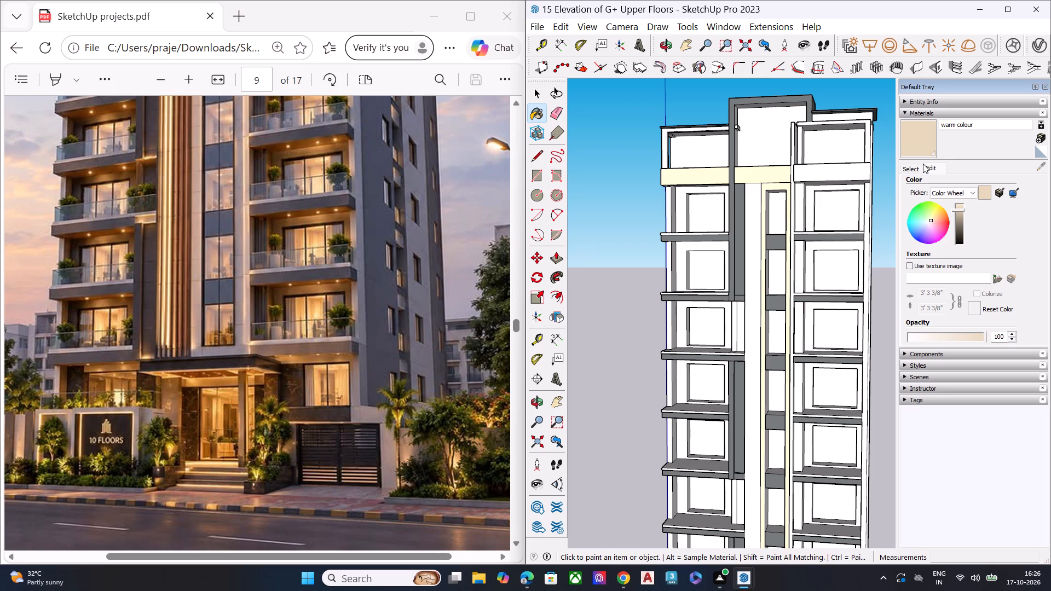
Switch to Edge, search the web for "begine colour" in a new tab, and return to the SketchUp projects PDF.
left_click(238, 21)
left_click(226, 178)
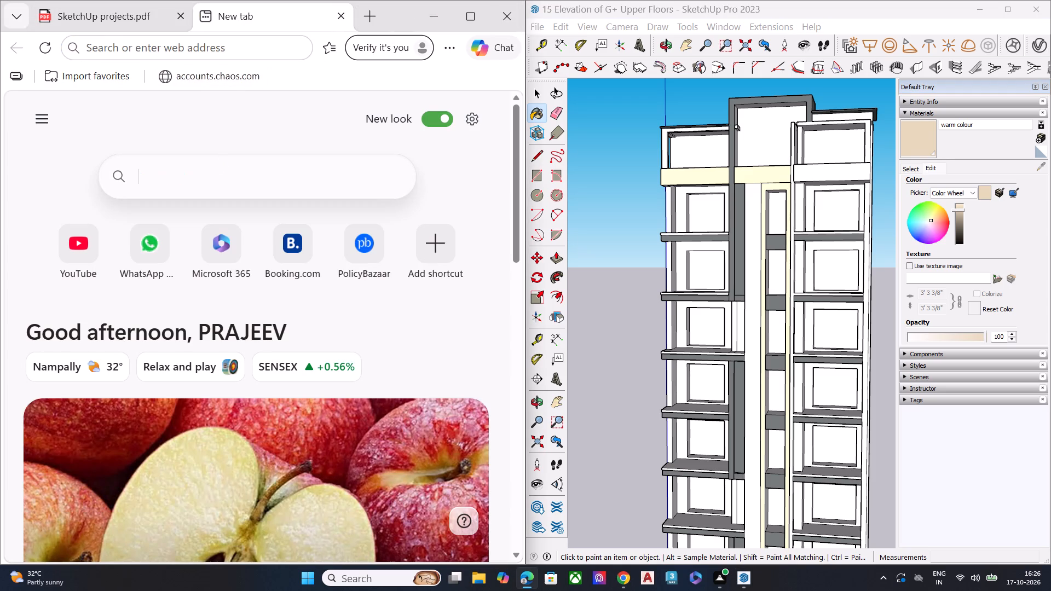
type("begine")
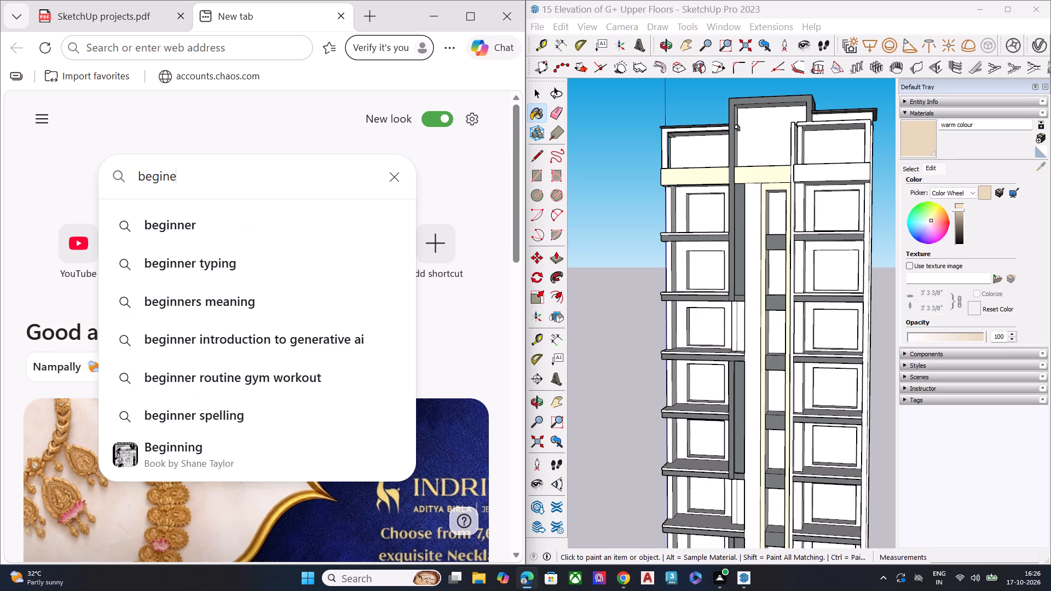
key("space")
type("colour")
key("Return")
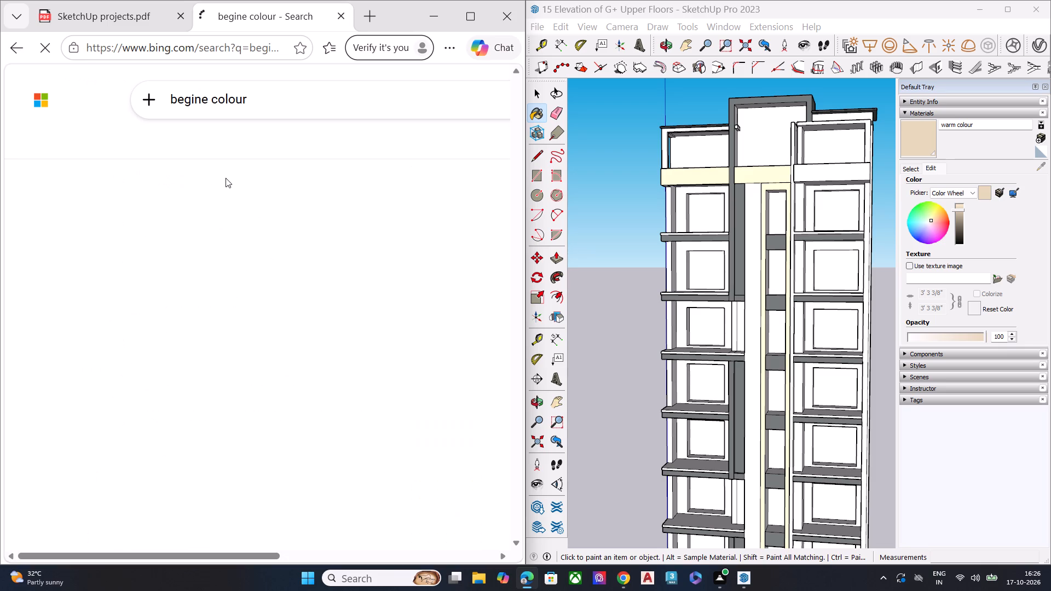
scroll(226, 178, "up", 1)
scroll(114, 265, "down", 1)
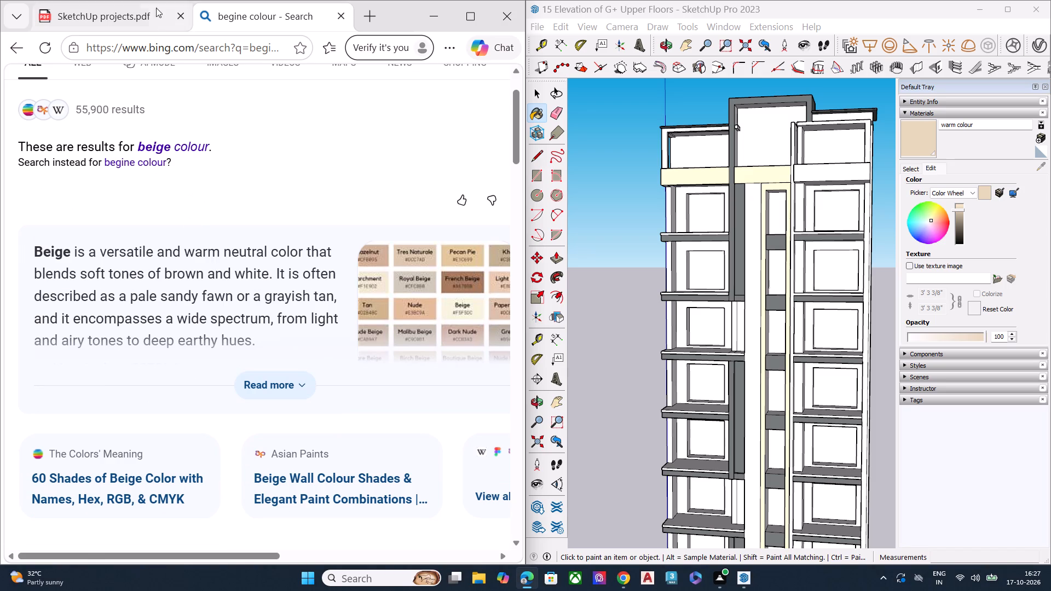
left_click(150, 26)
left_click(341, 20)
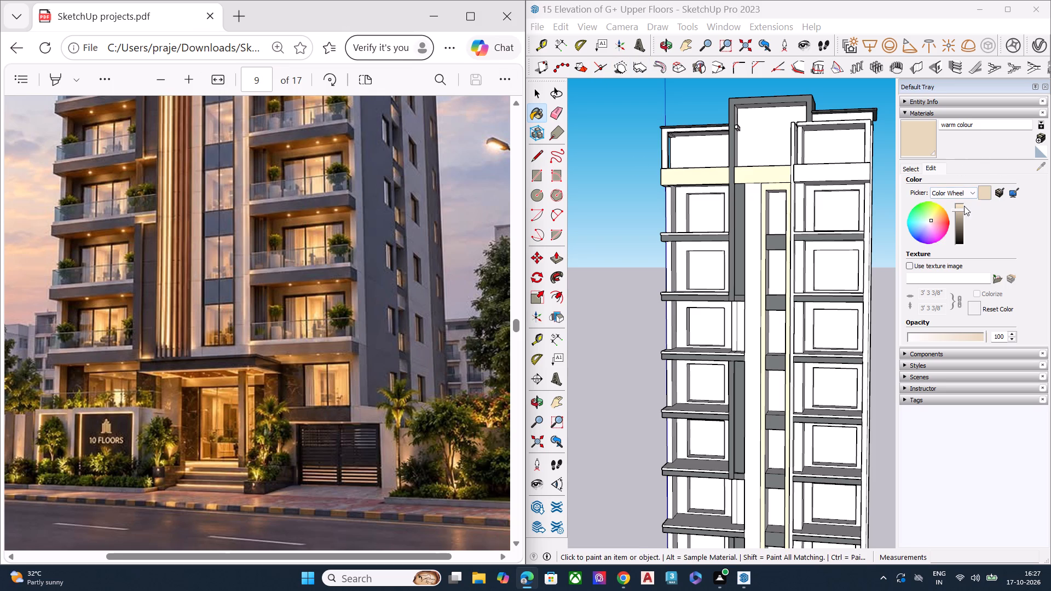
Adjust the brightness of the warm colour material to a deeper beige.
left_click_drag(964, 208, 967, 208)
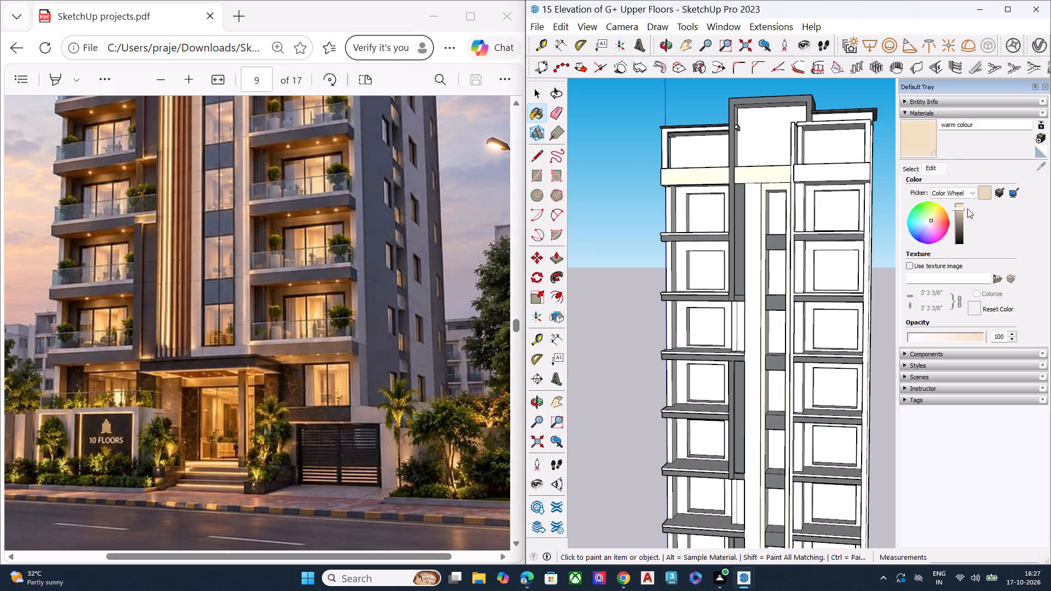
left_click_drag(967, 208, 969, 212)
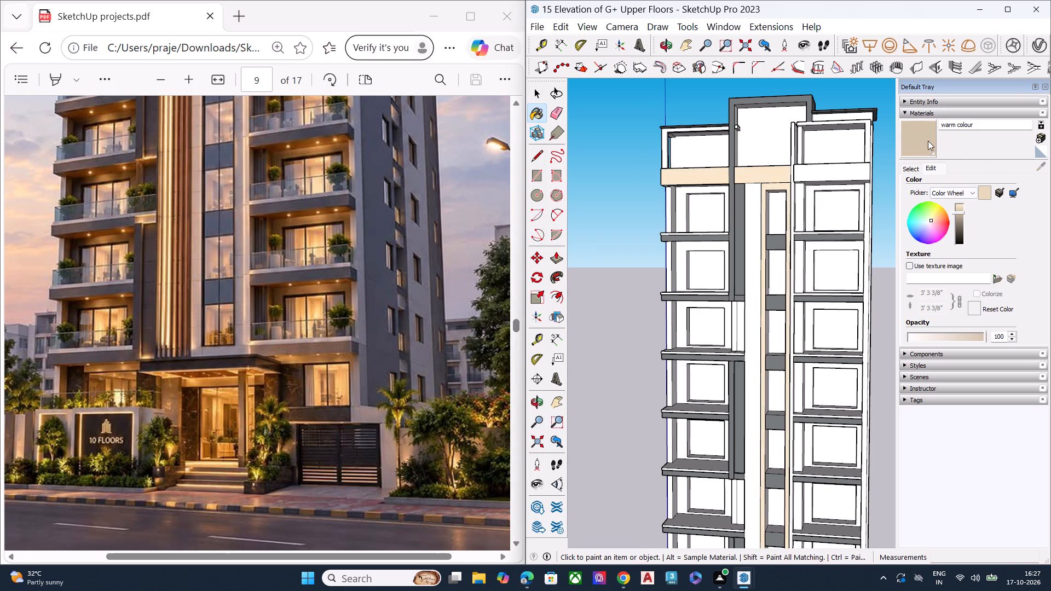
Paint the underside of the top band and the front and inner faces of the left-hand end wall below it with warm colour.
left_click(928, 141)
scroll(632, 235, "down", 5)
middle_click_drag(666, 225, 672, 169)
scroll(671, 169, "up", 9)
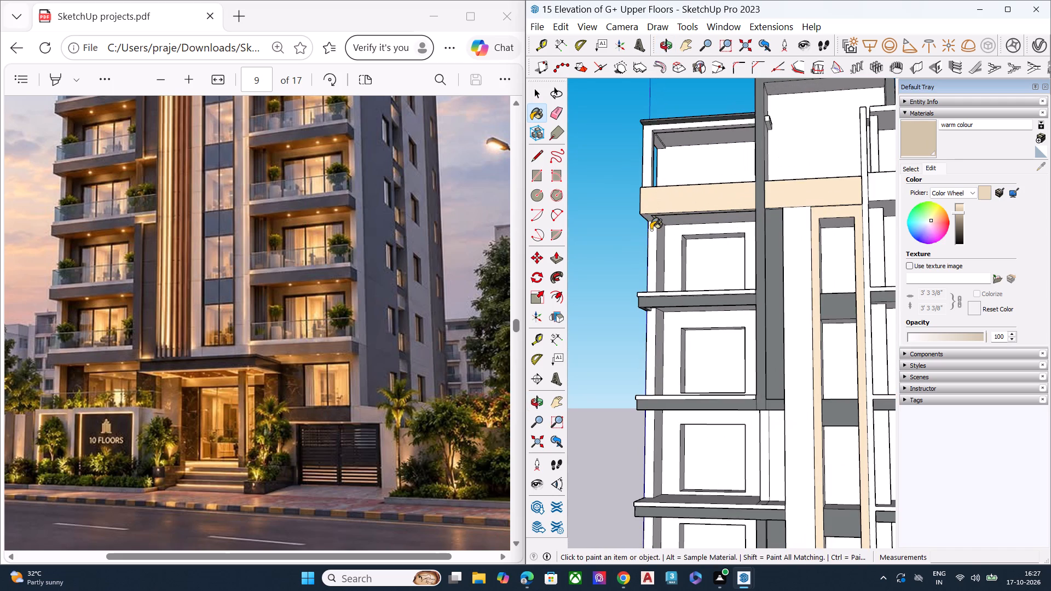
scroll(656, 234, "up", 7)
scroll(656, 234, "down", 1)
scroll(656, 234, "up", 2)
middle_click_drag(649, 237, 584, 163)
scroll(594, 171, "up", 6)
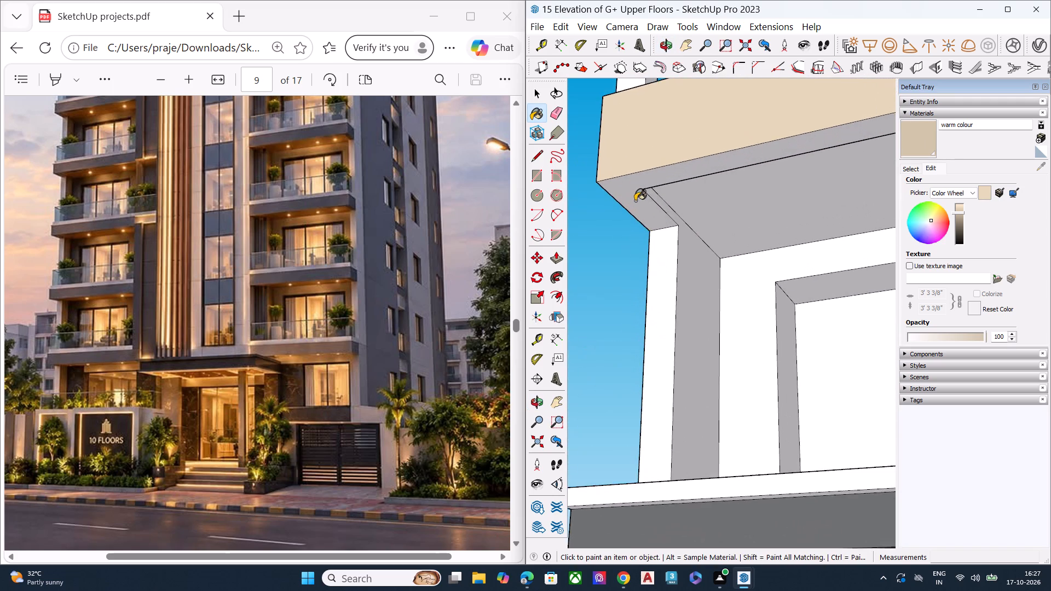
left_click(635, 201)
left_click(674, 210)
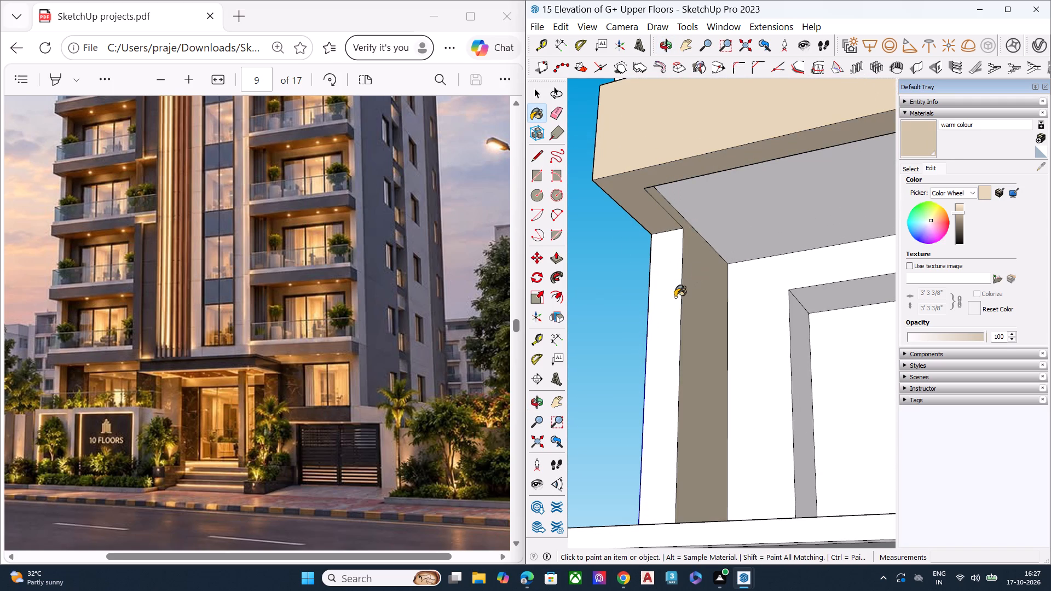
left_click(674, 297)
Paint the front edge and inner face of the left-hand end wall at the second balcony from the top with warm colour.
scroll(633, 253, "down", 8)
scroll(630, 253, "up", 2)
scroll(630, 253, "down", 9)
scroll(631, 364, "up", 5)
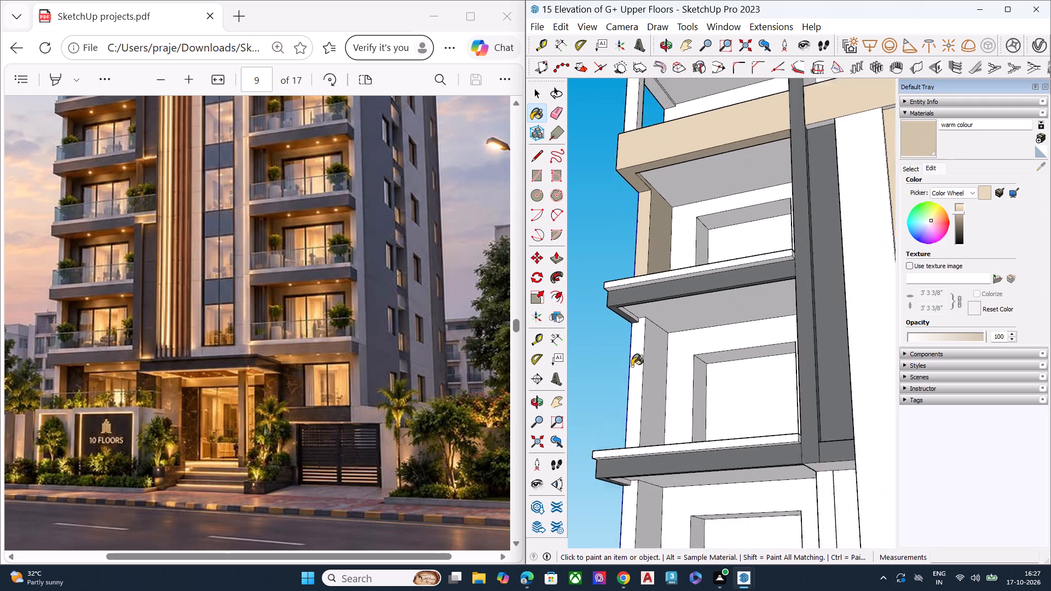
left_click(639, 363)
scroll(659, 324, "up", 8)
middle_click_drag(656, 319, 648, 289)
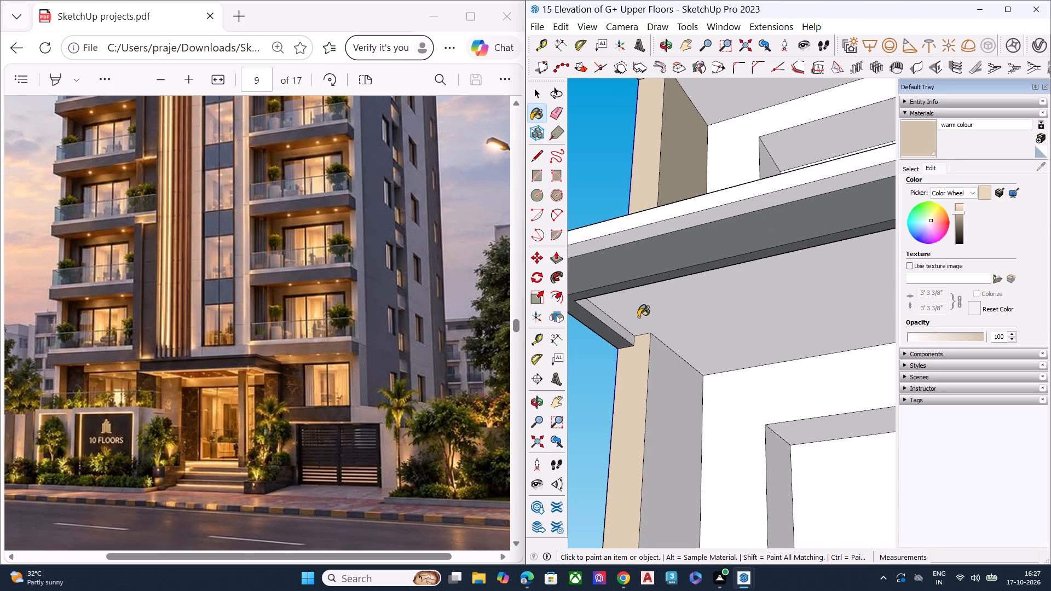
left_click(663, 387)
Paint the front edge and inner face of the left-hand end wall at the third balcony from the top with warm colour.
scroll(604, 335, "down", 5)
scroll(593, 328, "up", 1)
scroll(592, 328, "down", 6)
scroll(622, 284, "up", 1)
scroll(623, 283, "down", 2)
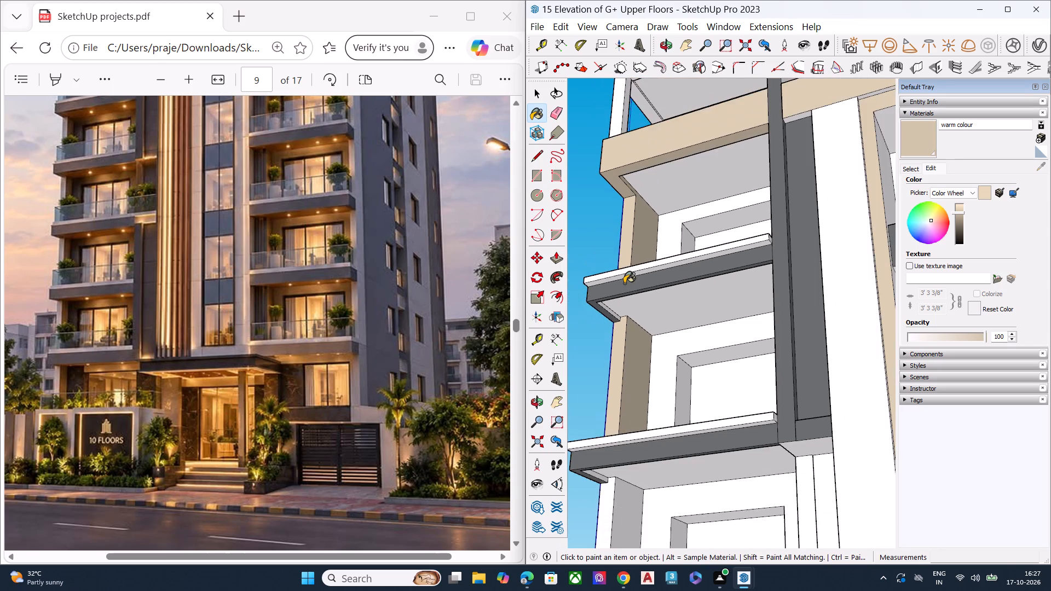
scroll(632, 283, "down", 1)
scroll(635, 283, "up", 2)
scroll(636, 283, "down", 5)
scroll(645, 410, "up", 5)
left_click(610, 427)
left_click(622, 425)
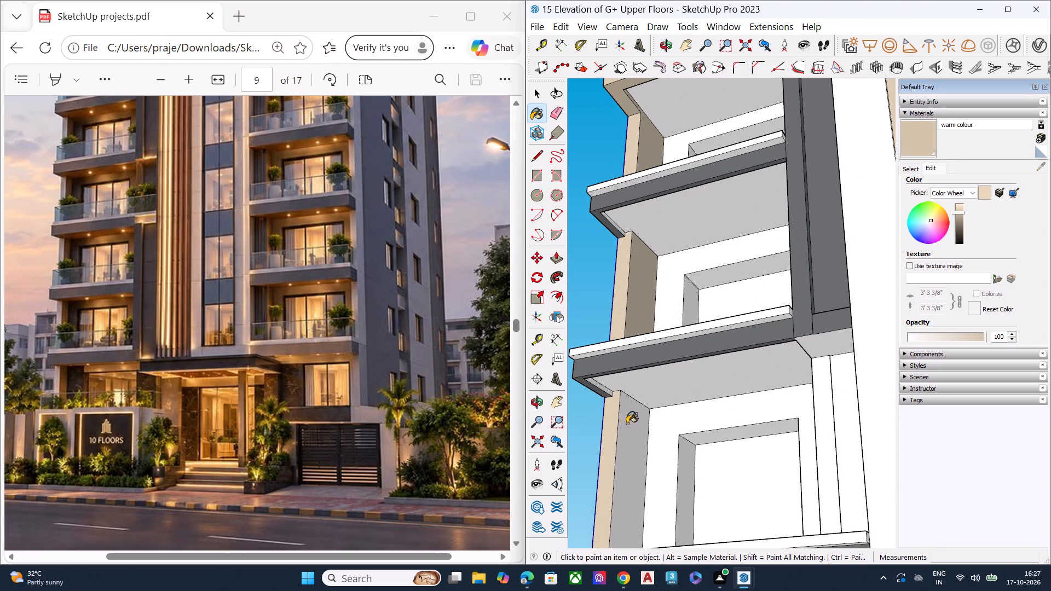
Paint the front edge and inner face of the left-hand end wall at the fourth balcony from the top with warm colour.
scroll(632, 396, "down", 6)
scroll(670, 336, "down", 3)
scroll(670, 336, "up", 2)
scroll(670, 336, "down", 3)
scroll(617, 497, "up", 7)
left_click(643, 444)
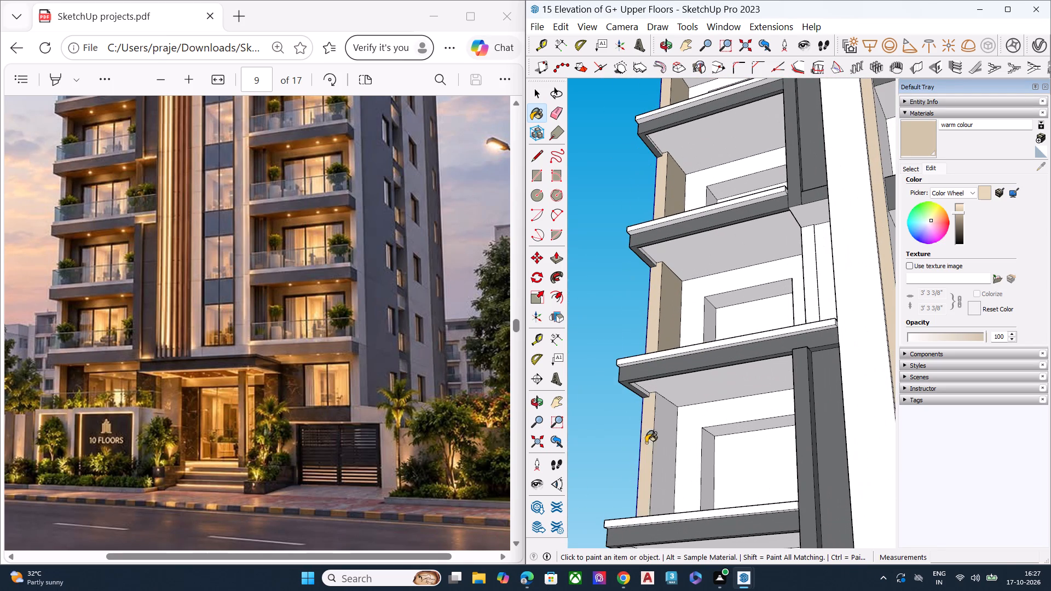
left_click(661, 445)
Paint the front edge and inner face of the left-hand end wall at the fifth balcony from the top with warm colour.
scroll(660, 421, "down", 15)
scroll(637, 347, "down", 2)
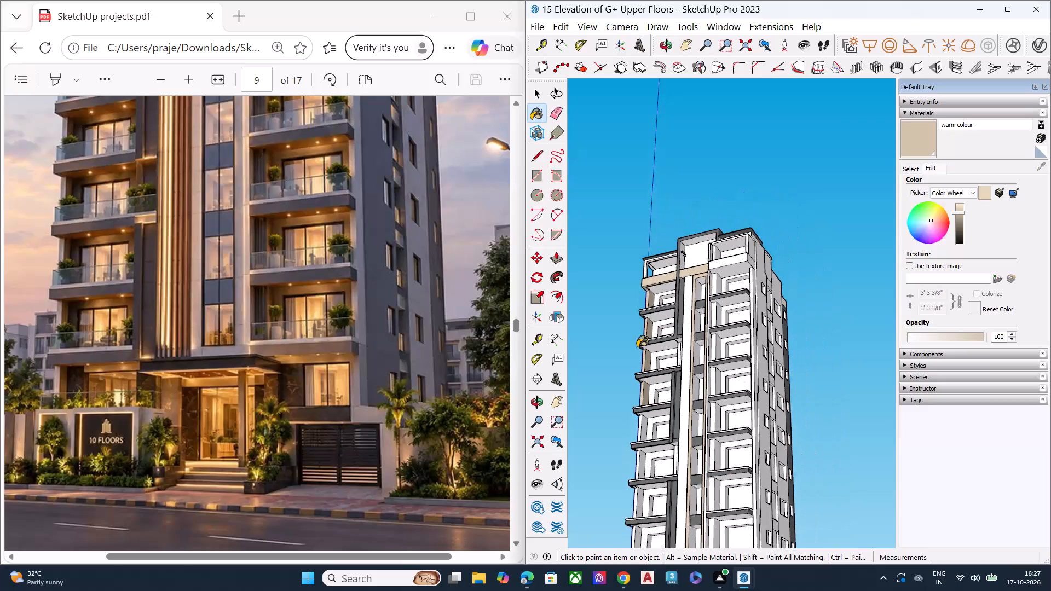
scroll(637, 347, "down", 10)
scroll(638, 451, "up", 3)
scroll(637, 451, "down", 1)
scroll(637, 451, "up", 4)
scroll(649, 402, "up", 5)
scroll(644, 403, "down", 1)
scroll(643, 404, "up", 2)
scroll(643, 404, "down", 1)
scroll(642, 404, "up", 2)
scroll(649, 385, "down", 1)
scroll(649, 381, "up", 11)
scroll(655, 346, "down", 1)
scroll(655, 346, "up", 9)
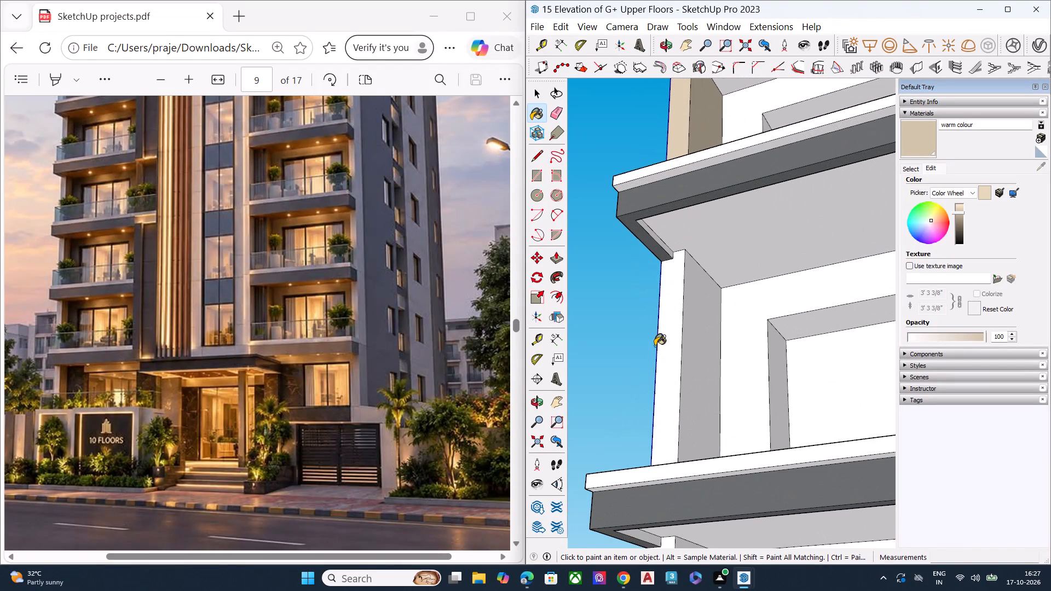
scroll(655, 346, "up", 3)
left_click(673, 326)
left_click(701, 332)
Paint the front edge and inner face of the left-hand end wall at the sixth balcony from the top with warm colour.
scroll(671, 320, "down", 6)
scroll(671, 320, "up", 1)
scroll(671, 320, "down", 5)
scroll(669, 320, "up", 1)
scroll(669, 320, "down", 2)
scroll(659, 427, "up", 3)
left_click(665, 434)
left_click(686, 442)
Paint the front edge and inner face of the left-hand end wall at the seventh balcony from the top with warm colour.
scroll(598, 376, "down", 2)
scroll(598, 376, "up", 1)
scroll(598, 376, "down", 2)
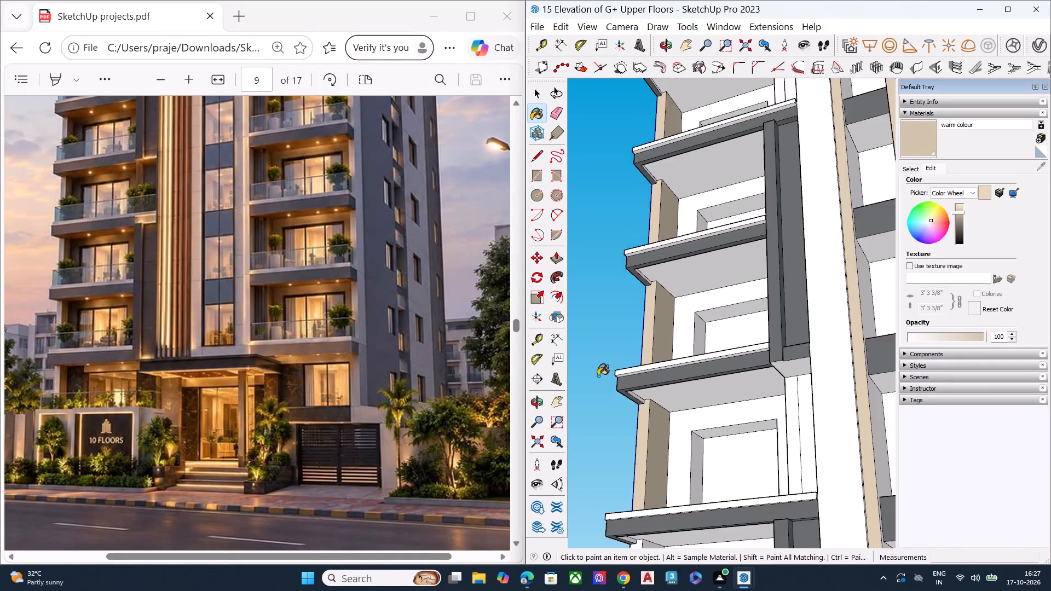
scroll(598, 376, "down", 9)
scroll(649, 500, "up", 9)
scroll(630, 380, "up", 1)
scroll(630, 380, "down", 1)
scroll(630, 380, "up", 3)
left_click(641, 380)
left_click(660, 383)
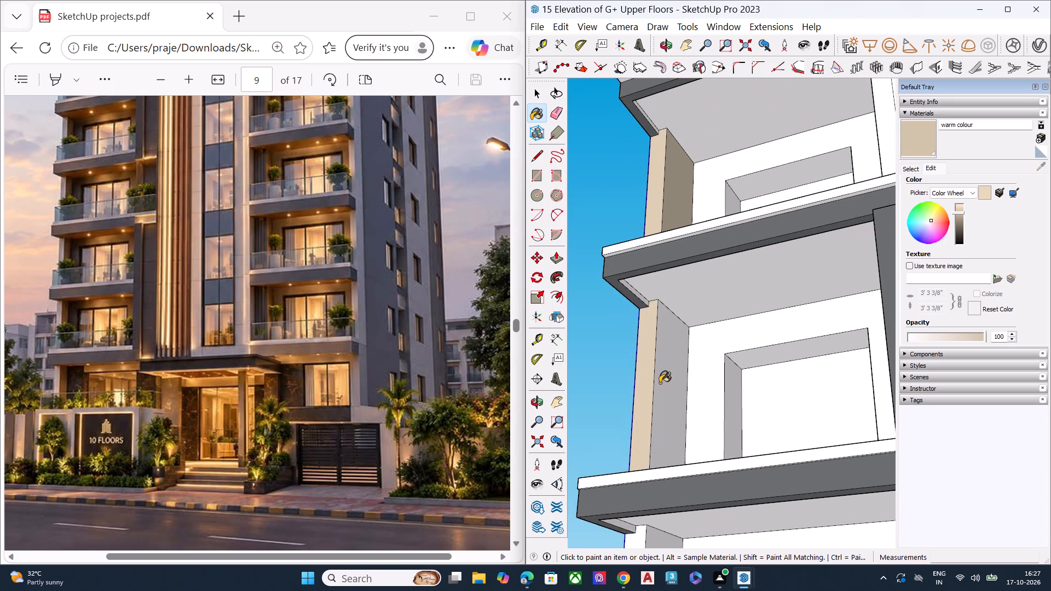
Paint the front edge and inner face of the left-hand end wall at the lowest balcony with warm colour.
scroll(651, 369, "down", 3)
scroll(651, 369, "up", 1)
scroll(651, 369, "down", 10)
scroll(630, 477, "up", 8)
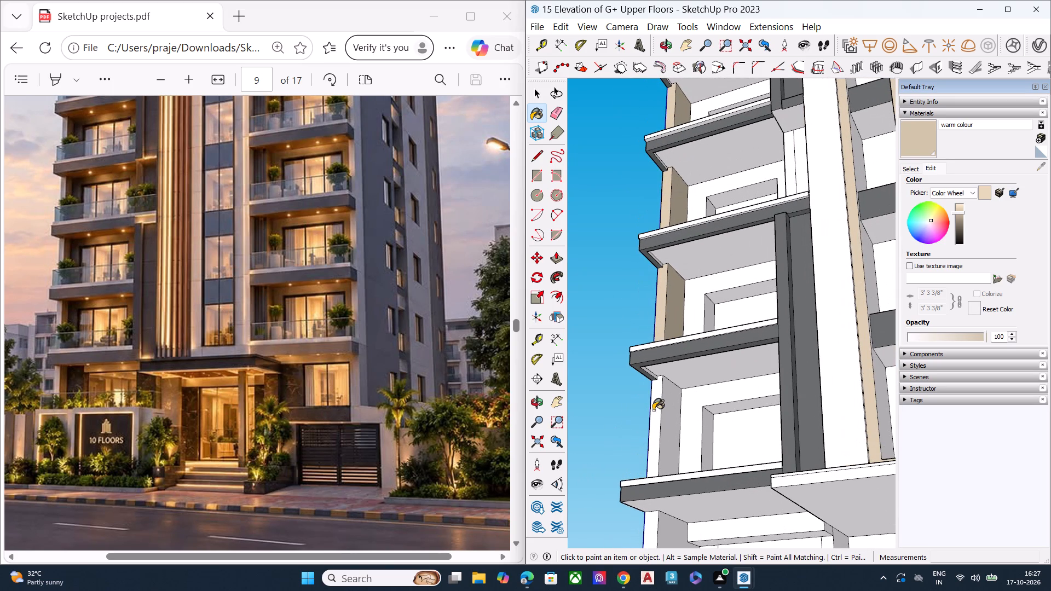
left_click(653, 410)
left_click(667, 411)
Paint the front edge and inner face of the left-hand end wall at ground floor level with warm colour.
scroll(633, 407, "down", 15)
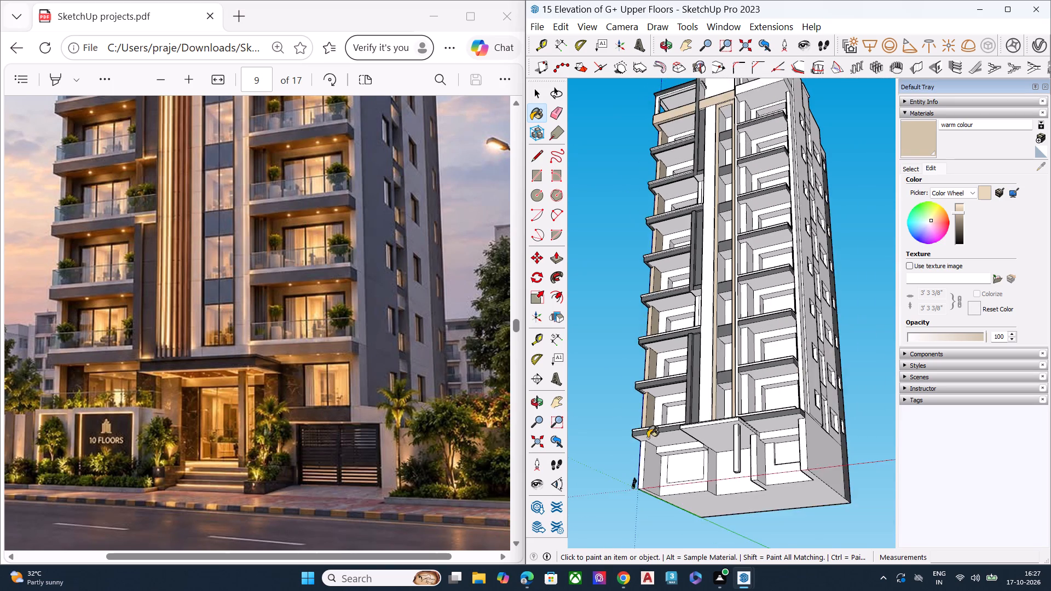
scroll(648, 486, "up", 6)
scroll(656, 412, "up", 2)
scroll(656, 412, "down", 1)
scroll(655, 412, "up", 4)
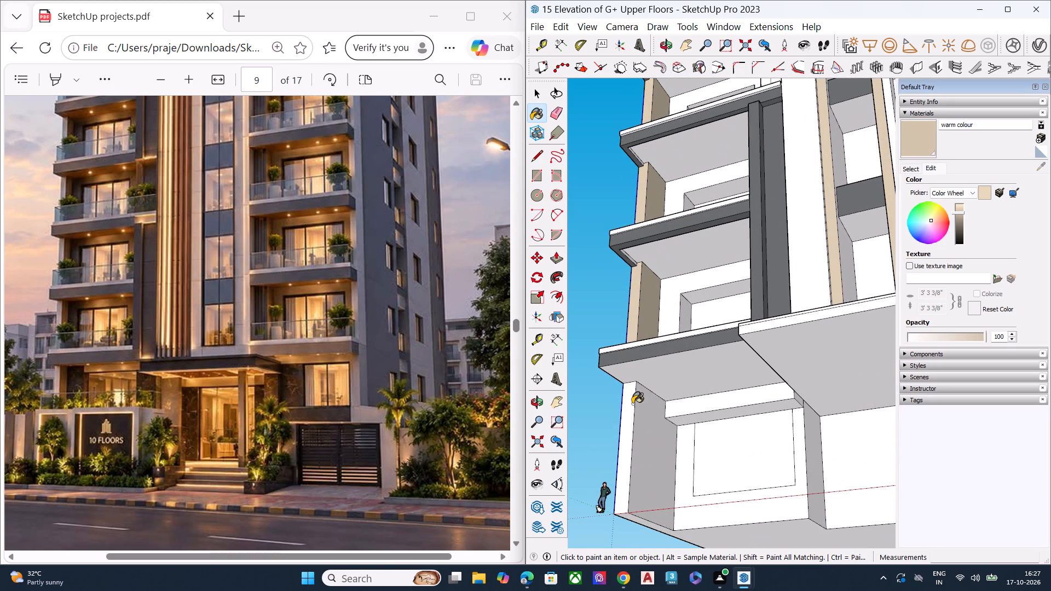
left_click(630, 407)
left_click(645, 416)
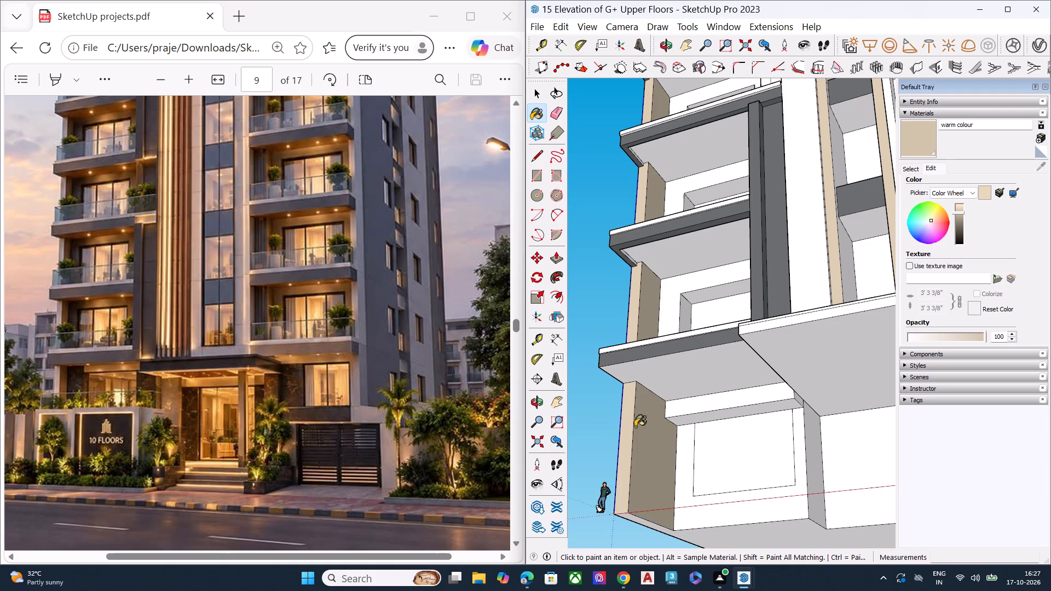
Examine the tower's front facade and blank left-hand side wall from a low angle.
scroll(597, 447, "down", 15)
middle_click_drag(732, 413, 742, 460)
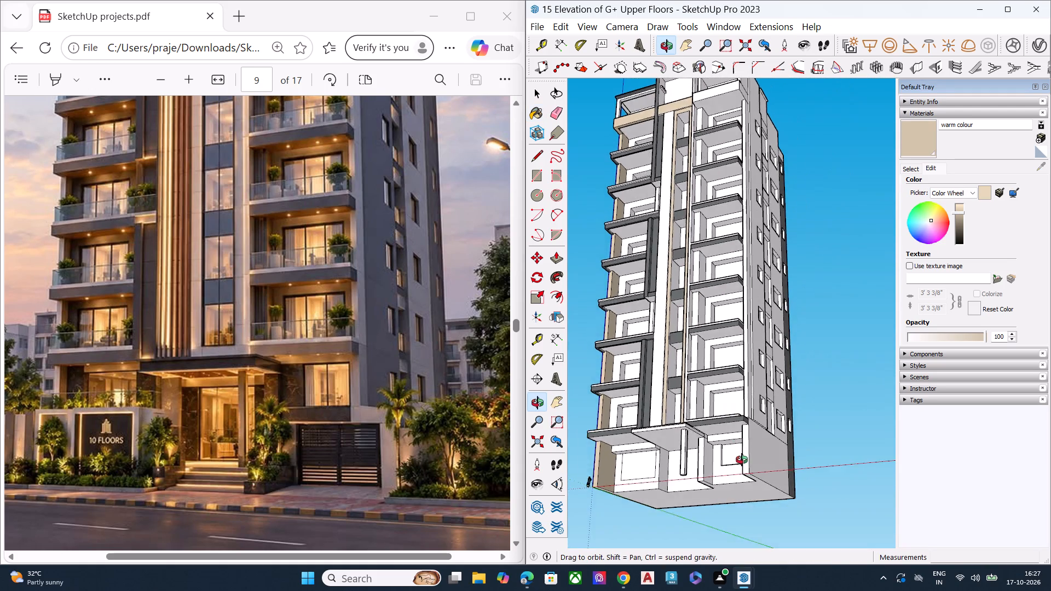
middle_click_drag(742, 460, 874, 503)
middle_click_drag(745, 489, 892, 465)
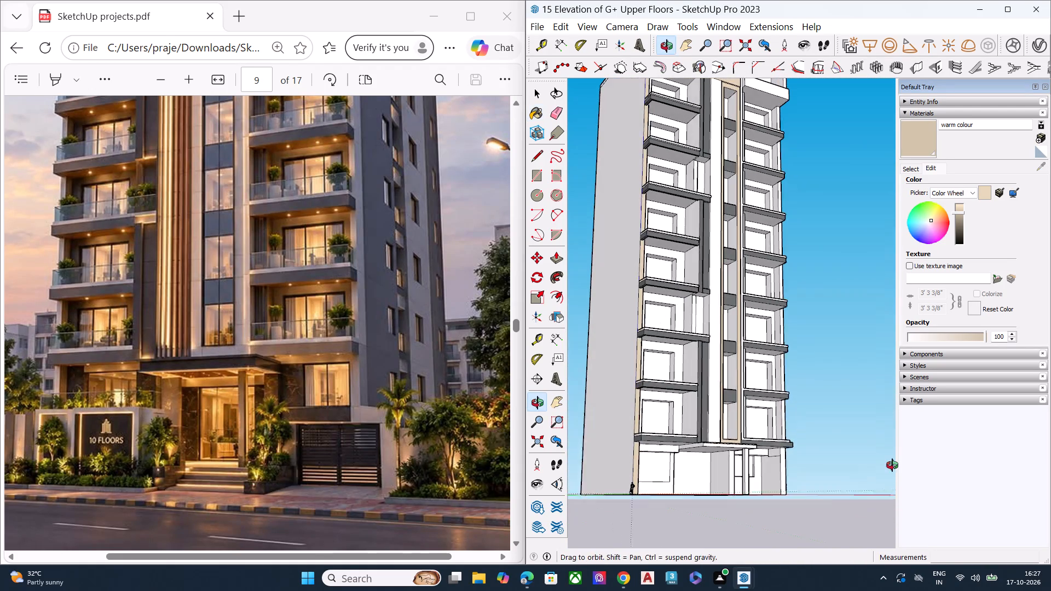
middle_click_drag(892, 465, 894, 462)
middle_click_drag(807, 480, 804, 428)
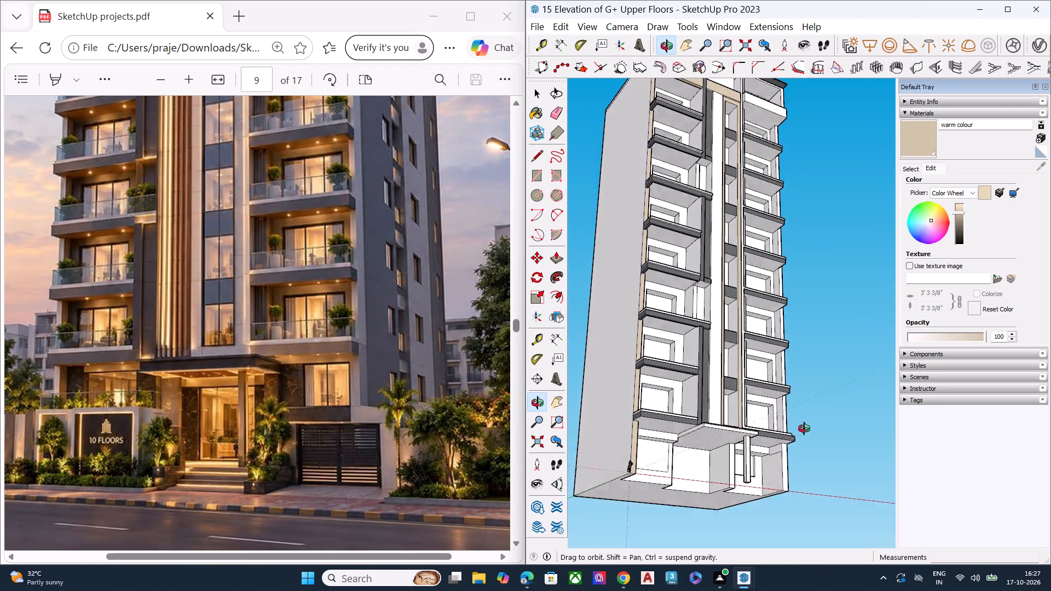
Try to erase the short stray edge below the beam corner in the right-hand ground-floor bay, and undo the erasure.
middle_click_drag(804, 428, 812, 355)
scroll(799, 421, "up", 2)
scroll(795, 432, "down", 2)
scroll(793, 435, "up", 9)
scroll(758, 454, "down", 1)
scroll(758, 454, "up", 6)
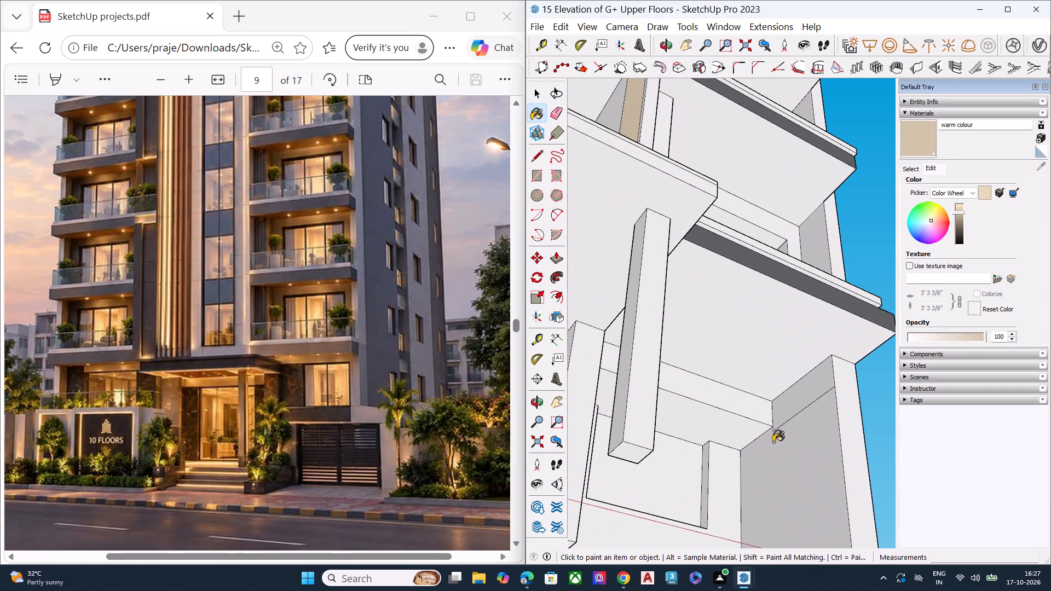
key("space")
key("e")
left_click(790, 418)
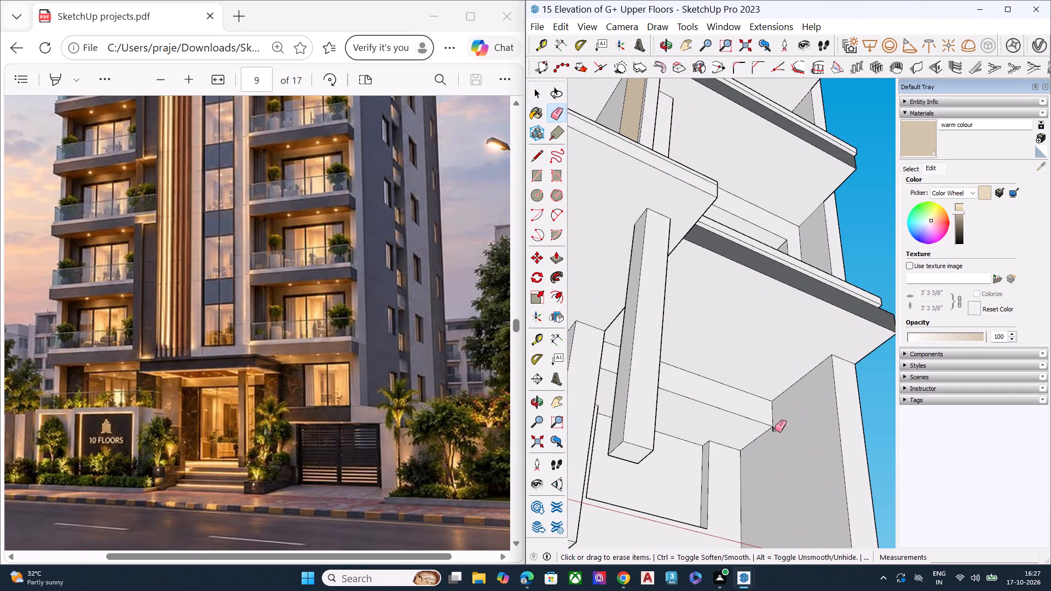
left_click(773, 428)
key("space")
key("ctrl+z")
Erase the short stray edge running down the side wall from the beam corner in the right-hand ground-floor bay.
scroll(774, 435, "up", 1)
scroll(774, 435, "down", 1)
scroll(774, 435, "up", 5)
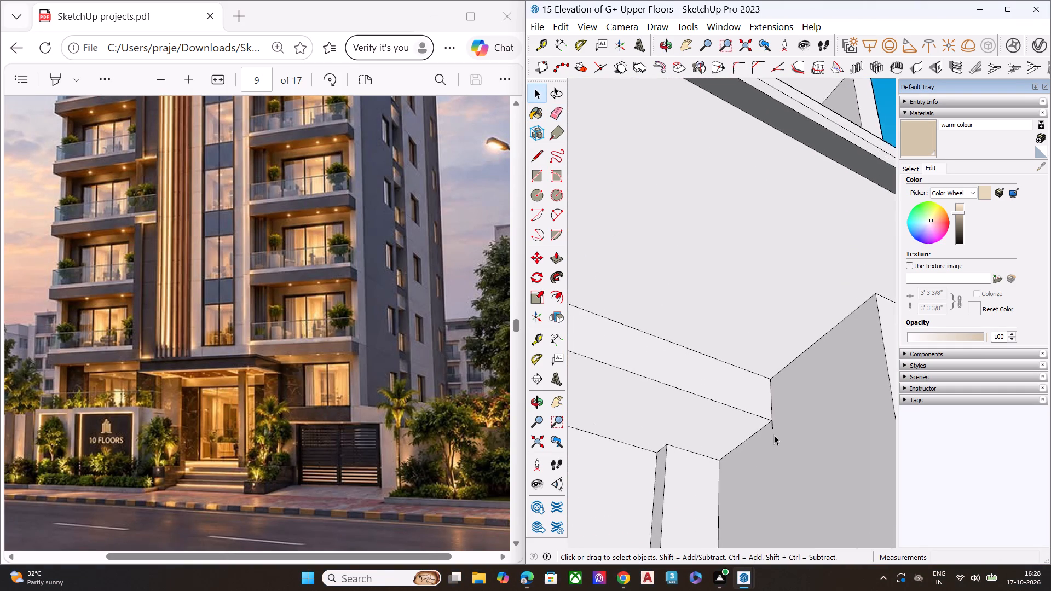
scroll(774, 435, "up", 8)
key("e")
scroll(776, 425, "up", 3)
left_click(763, 430)
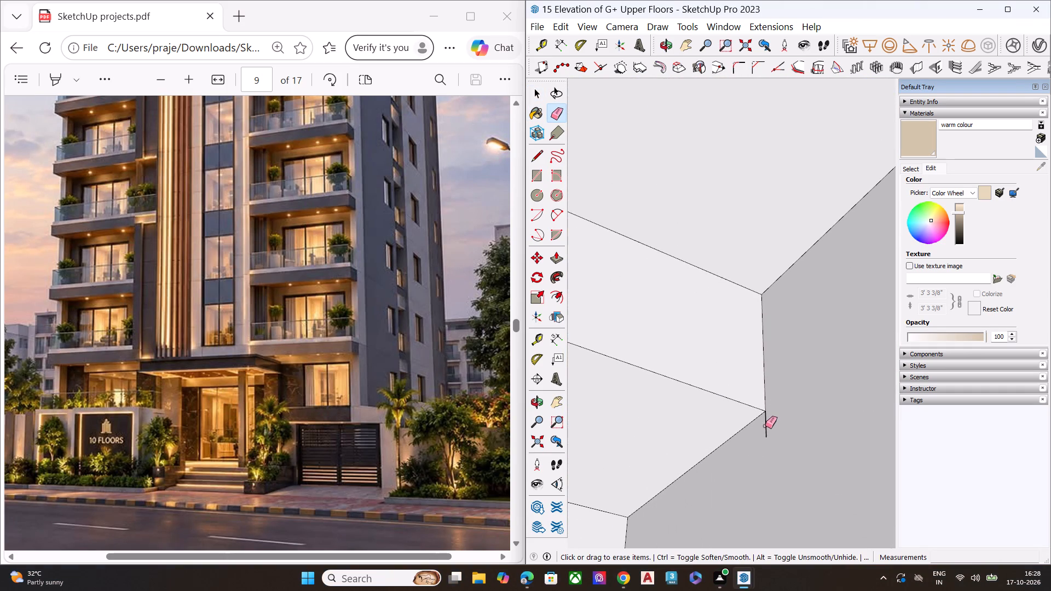
left_click(765, 426)
key("space")
scroll(742, 439, "down", 1)
scroll(742, 439, "up", 1)
scroll(742, 439, "down", 1)
scroll(742, 439, "up", 1)
scroll(742, 439, "down", 3)
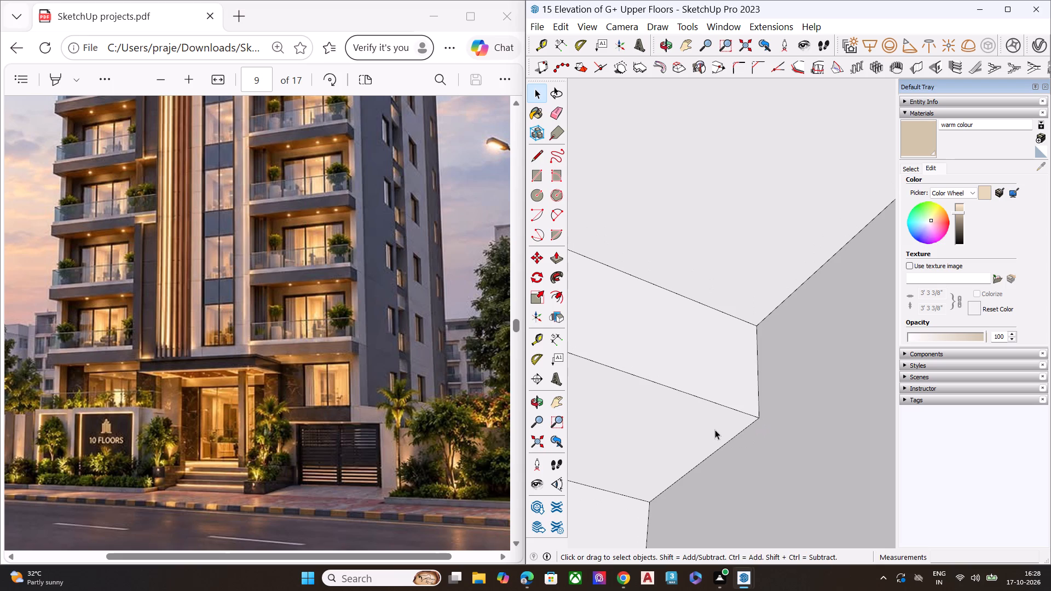
scroll(711, 432, "down", 9)
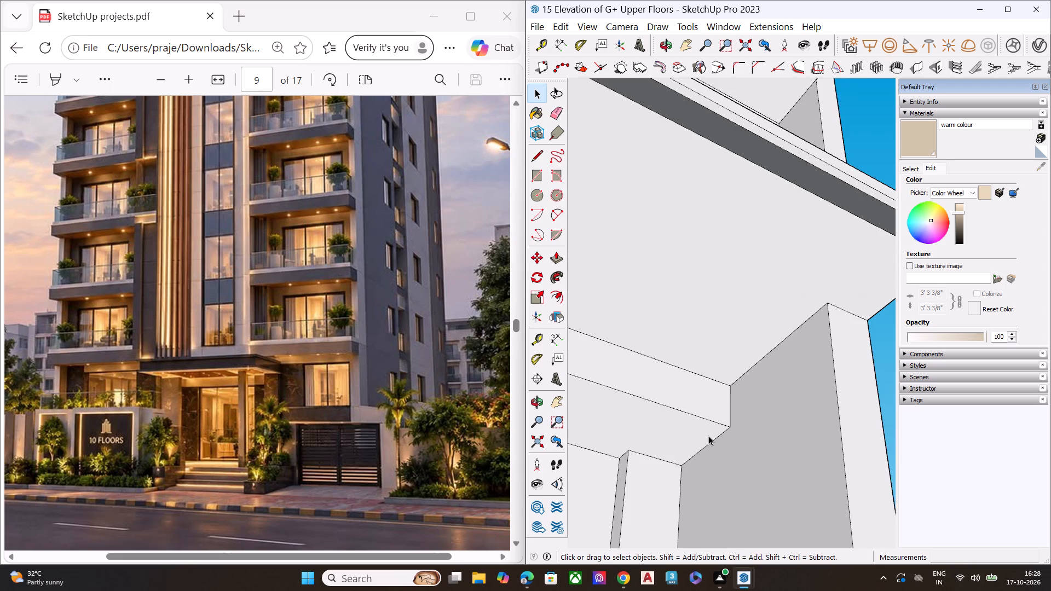
scroll(792, 387, "down", 6)
key("space")
left_click(852, 396)
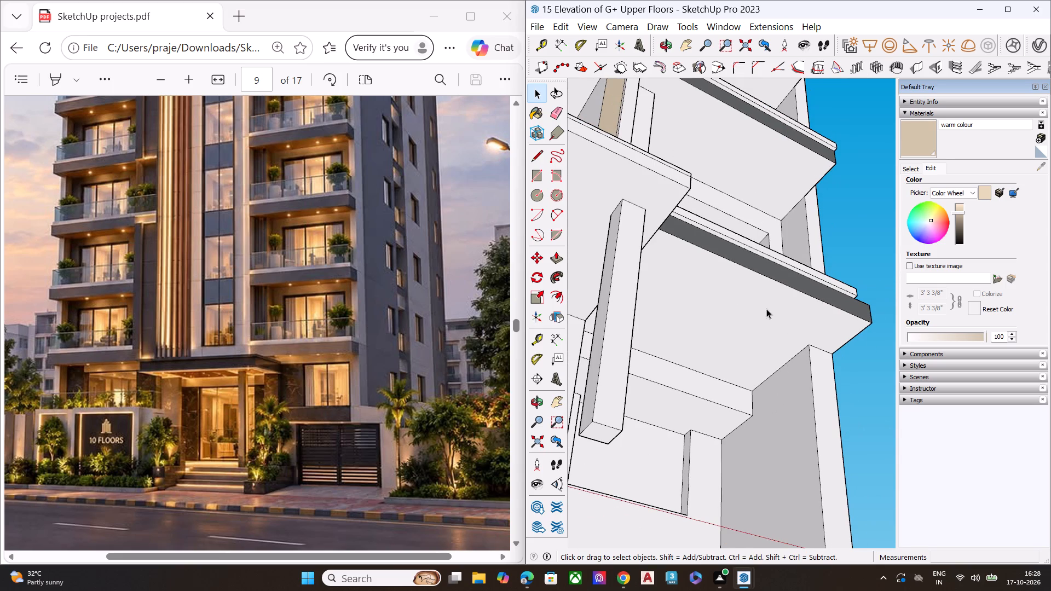
Paint the front, side and rear faces of the entrance canopy column with warm colour.
left_click(922, 136)
scroll(742, 280, "down", 5)
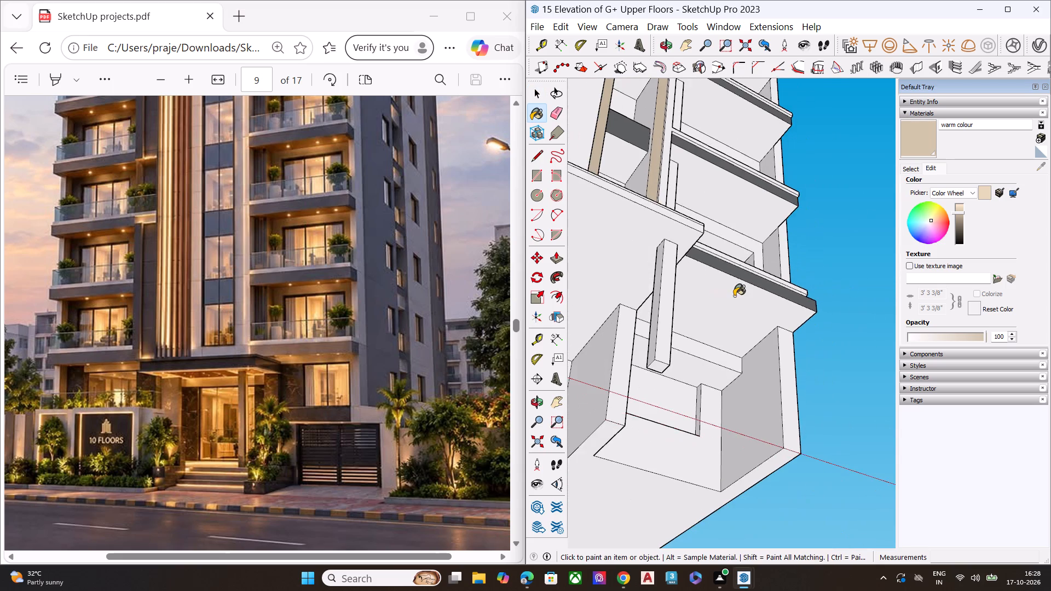
middle_click_drag(735, 298, 730, 488)
scroll(672, 500, "up", 2)
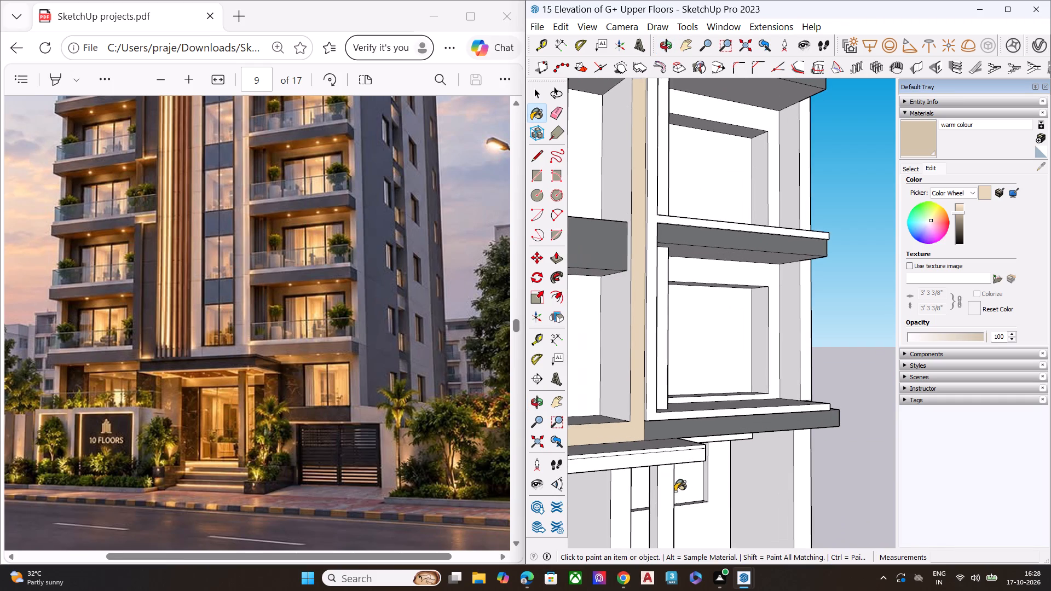
scroll(671, 492, "up", 1)
middle_click_drag(671, 492, 736, 354)
scroll(732, 369, "up", 2)
left_click(740, 358)
left_click(723, 374)
middle_click_drag(723, 387, 839, 396)
scroll(806, 372, "down", 5)
scroll(712, 378, "down", 4)
scroll(706, 379, "up", 4)
scroll(704, 379, "down", 3)
middle_click_drag(721, 399, 916, 407)
scroll(839, 407, "up", 5)
scroll(817, 407, "down", 1)
scroll(817, 407, "up", 4)
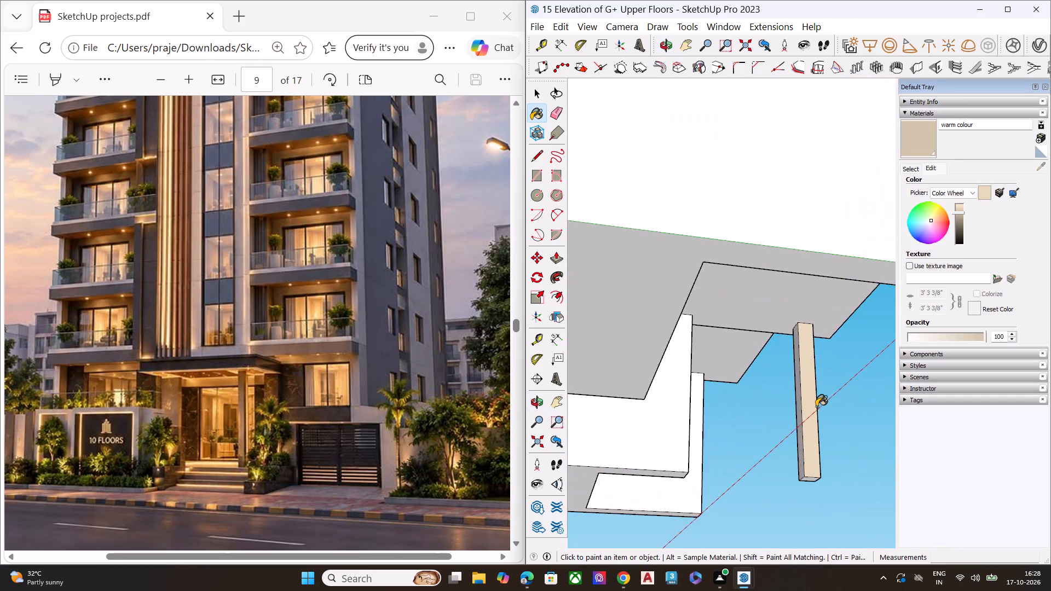
scroll(806, 380, "up", 2)
scroll(806, 372, "down", 2)
scroll(806, 370, "up", 1)
middle_click(806, 370)
scroll(806, 370, "down", 2)
scroll(806, 370, "up", 6)
left_click(790, 351)
scroll(802, 344, "down", 5)
middle_click_drag(801, 352, 772, 355)
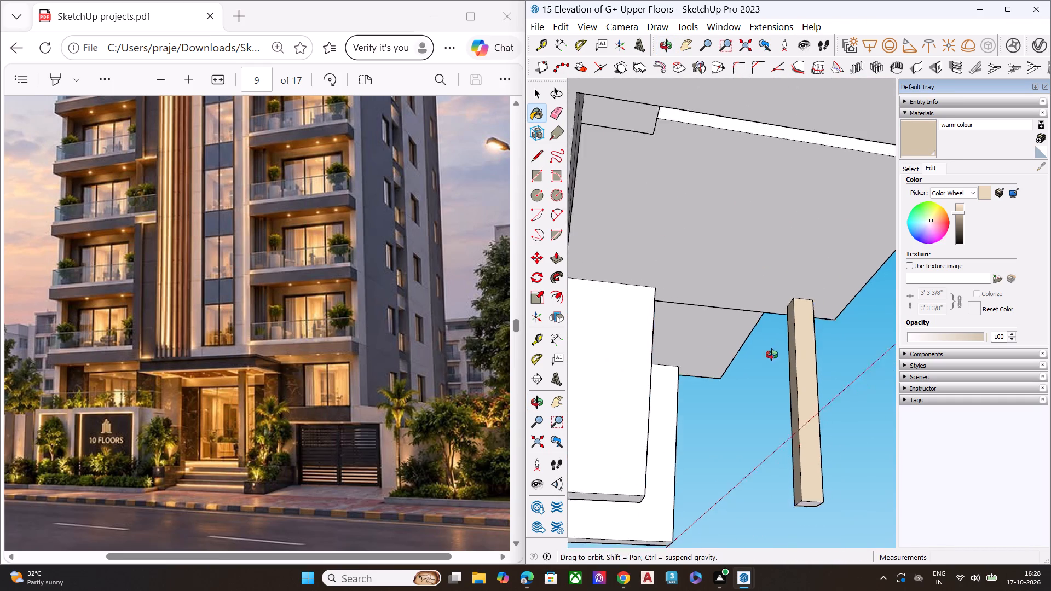
Switch the warm colour material to HLS values with hue 53 and saturation 32.
middle_click_drag(772, 355, 566, 385)
scroll(636, 379, "down", 5)
middle_click_drag(701, 385, 543, 425)
scroll(704, 267, "up", 5)
scroll(705, 263, "down", 1)
scroll(705, 263, "up", 2)
scroll(916, 208, "down", 1)
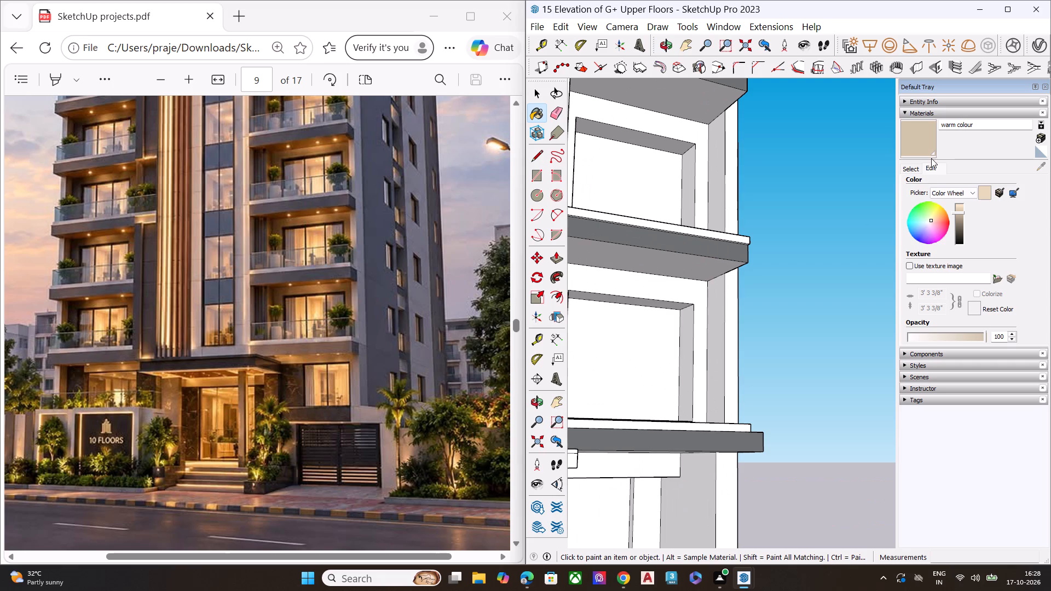
left_click(934, 132)
scroll(933, 158, "down", 7)
scroll(871, 261, "down", 8)
Adjust the warm colour material's lightness to 79, judging it against the left-hand balcony end wall.
middle_click_drag(810, 328, 684, 363)
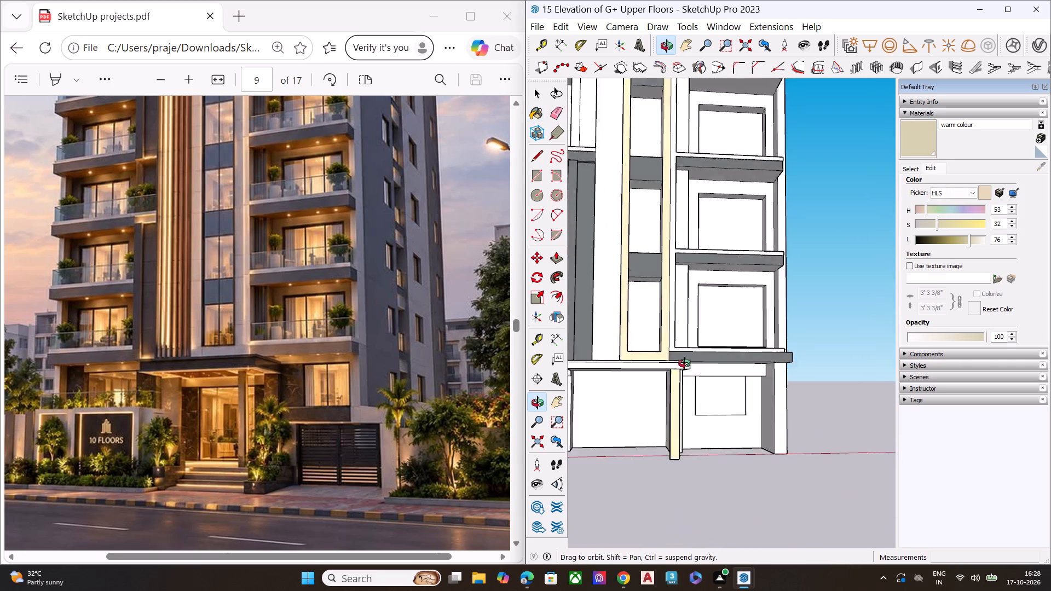
middle_click_drag(684, 363, 546, 367)
scroll(582, 305, "up", 8)
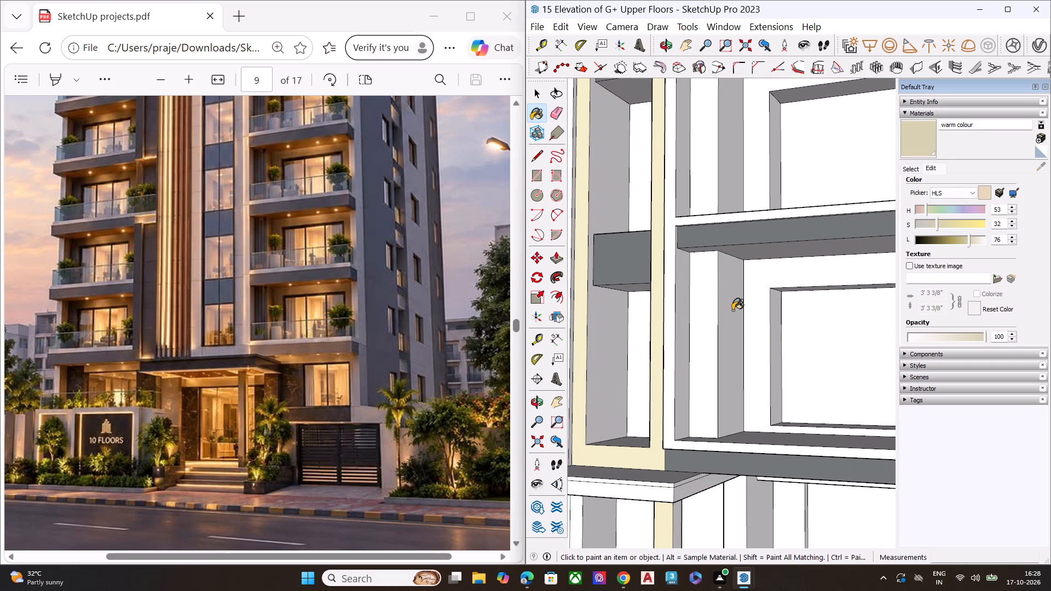
scroll(732, 311, "down", 5)
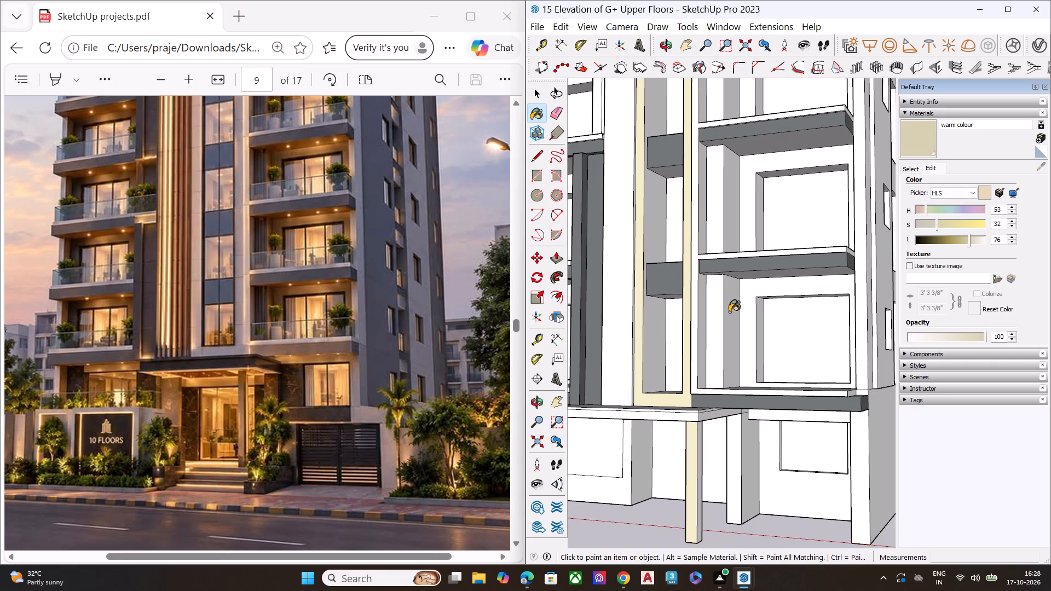
scroll(755, 315, "down", 7)
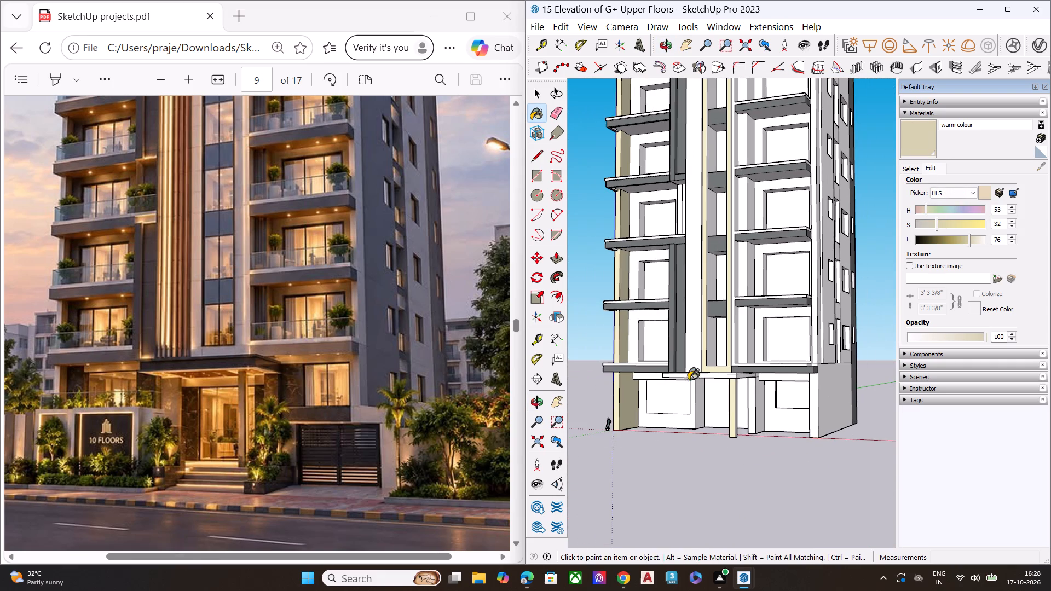
middle_click_drag(646, 395, 557, 433)
scroll(595, 288, "up", 1)
scroll(633, 173, "down", 1)
scroll(636, 165, "up", 2)
scroll(637, 153, "down", 1)
scroll(637, 150, "up", 5)
scroll(616, 113, "down", 2)
scroll(616, 113, "up", 19)
scroll(649, 143, "down", 1)
scroll(650, 146, "up", 3)
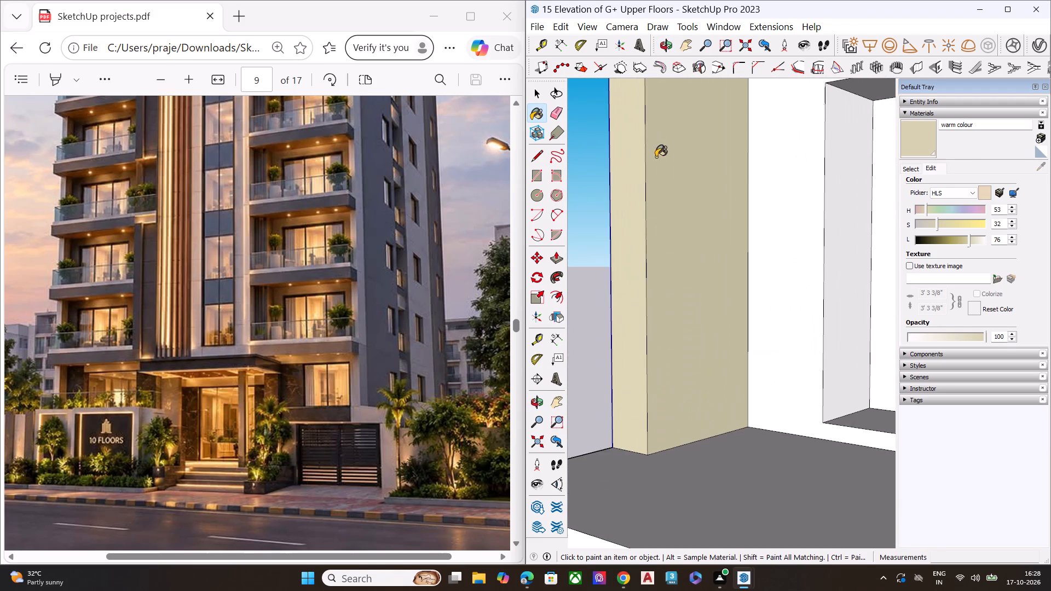
middle_click_drag(651, 244, 709, 166)
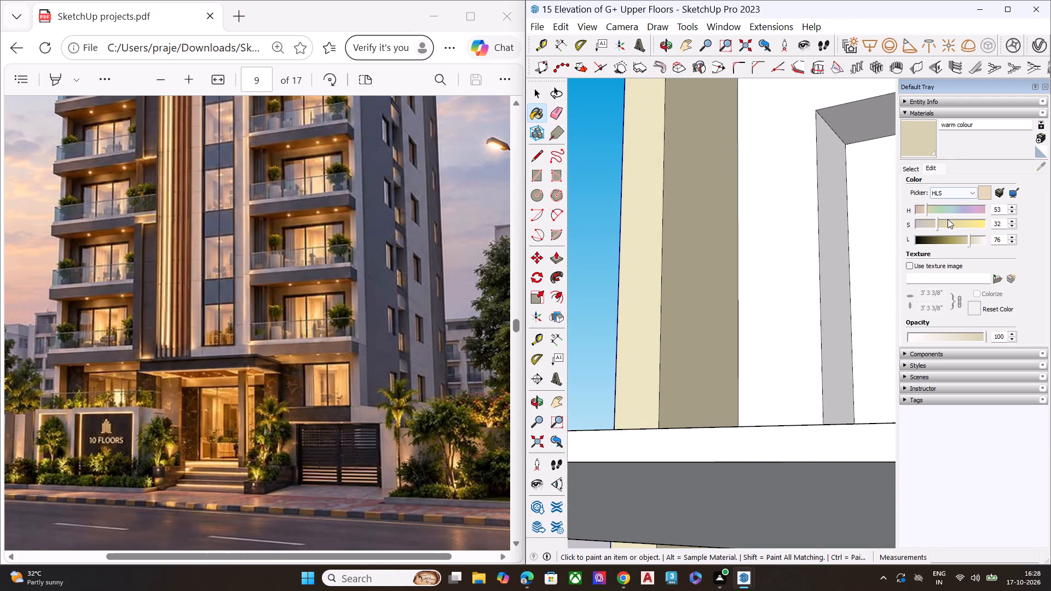
left_click(963, 238)
left_click(963, 239)
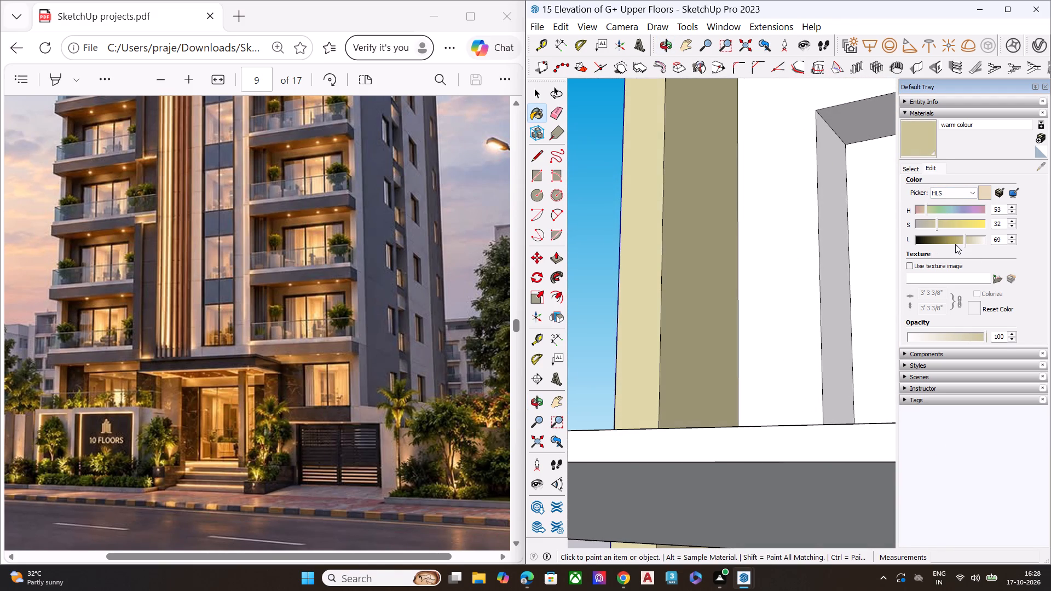
left_click(955, 241)
left_click(969, 240)
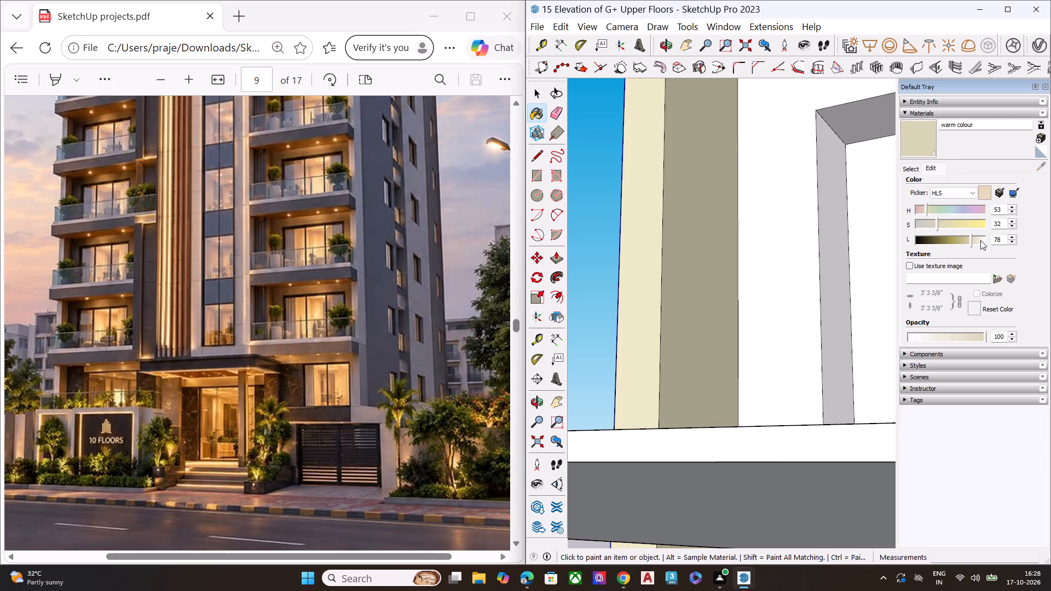
left_click(980, 240)
left_click(974, 241)
left_click(969, 242)
Examine the adjusted warm colour on the left-hand balcony end walls and the central vertical frame.
scroll(776, 248, "up", 1)
scroll(748, 282, "down", 5)
scroll(670, 351, "up", 1)
scroll(668, 308, "down", 7)
scroll(669, 308, "up", 1)
scroll(673, 307, "down", 2)
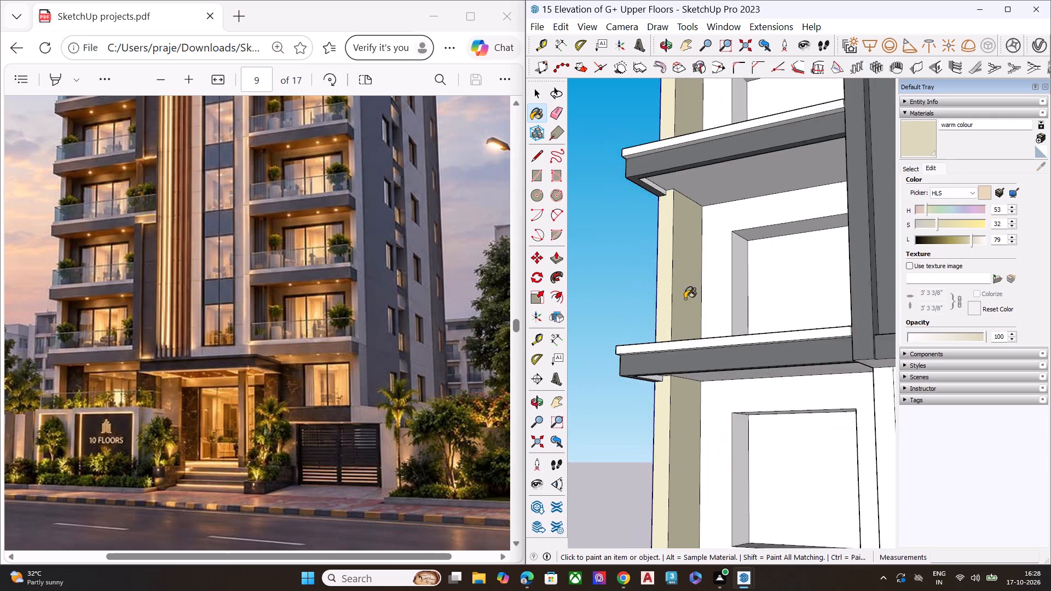
scroll(685, 299, "down", 5)
scroll(703, 259, "up", 1)
scroll(703, 259, "down", 1)
scroll(703, 259, "up", 2)
scroll(703, 259, "down", 12)
middle_click_drag(694, 130, 698, 209)
scroll(691, 169, "up", 8)
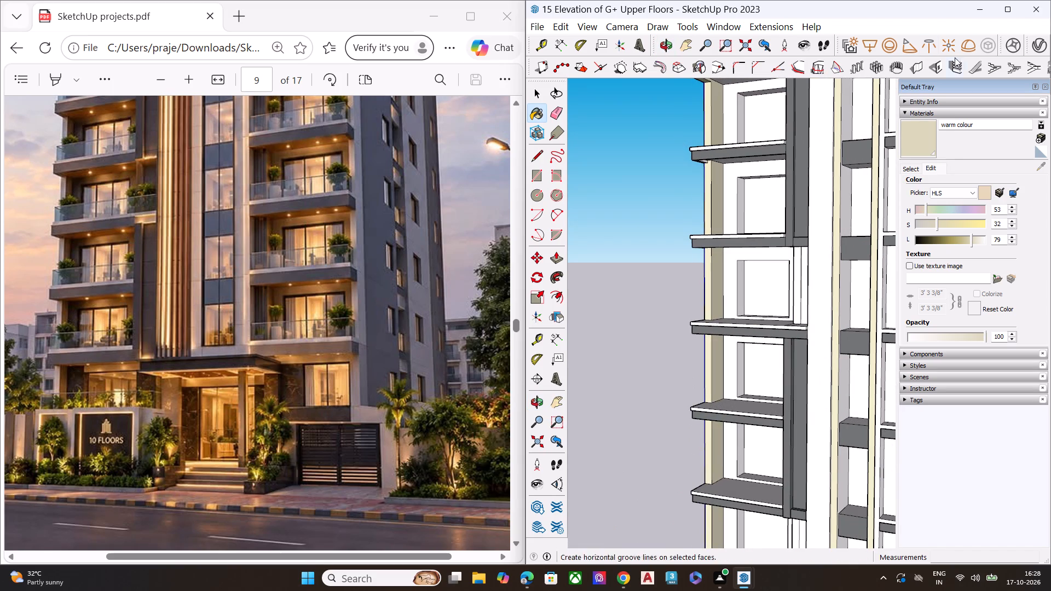
Maximise the modelling window, run a V-Ray test render of the mid-tower balconies, and close it after checking the colours.
left_click(1009, 5)
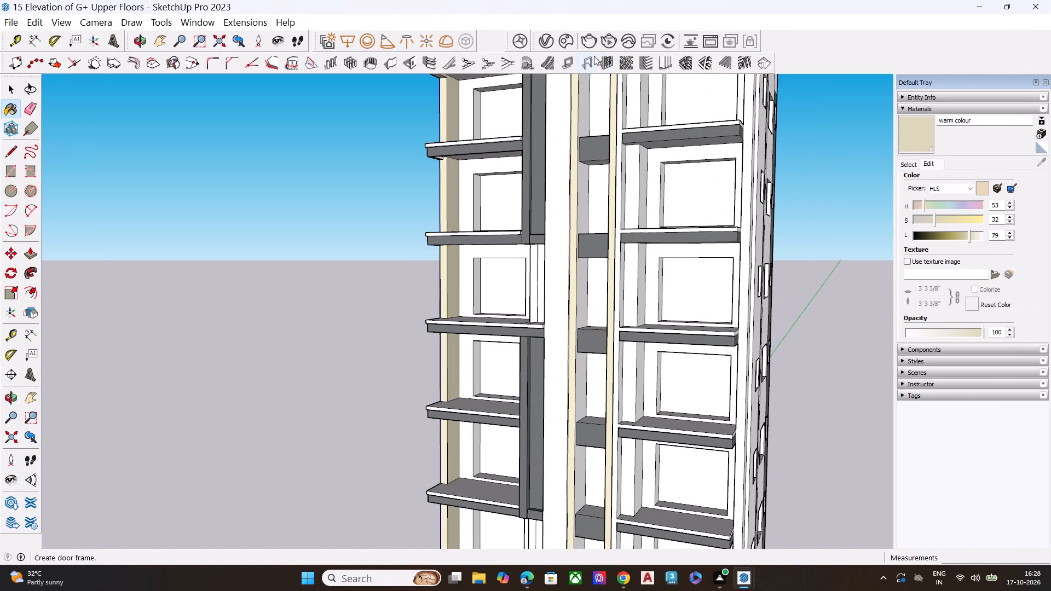
left_click(590, 44)
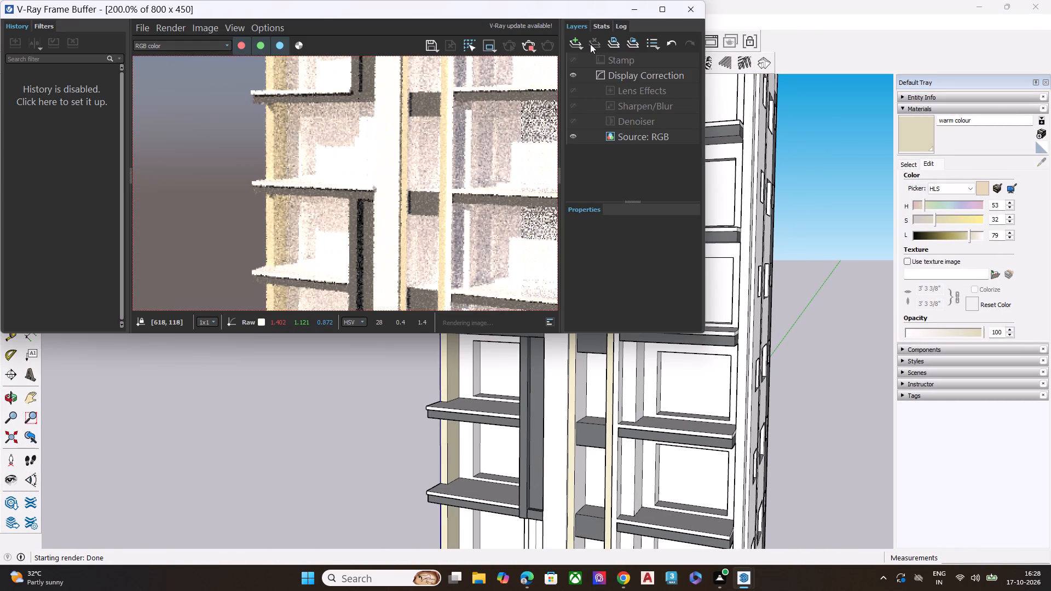
scroll(345, 238, "down", 1)
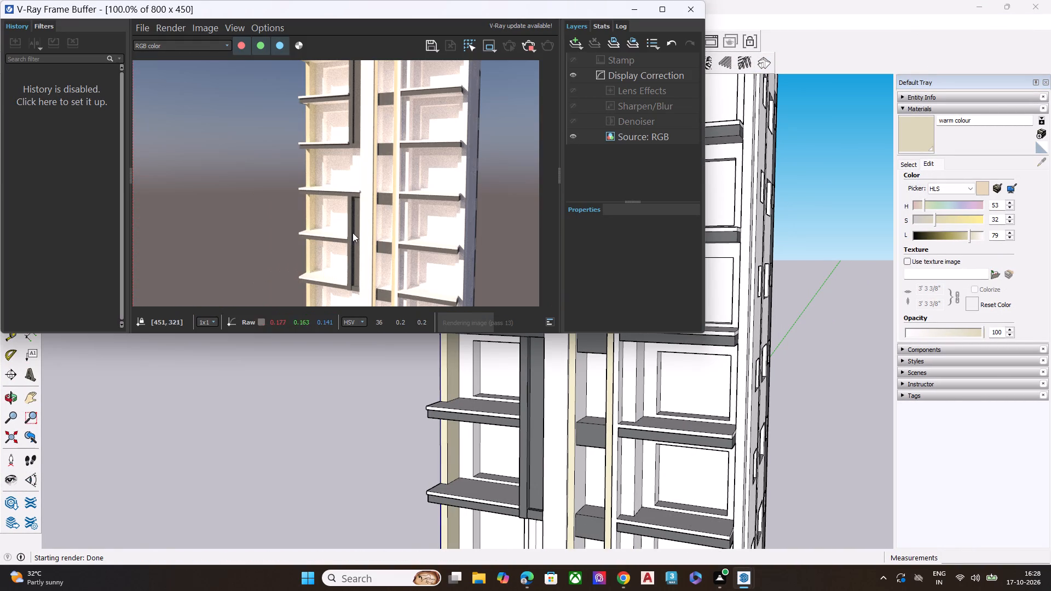
left_click(524, 49)
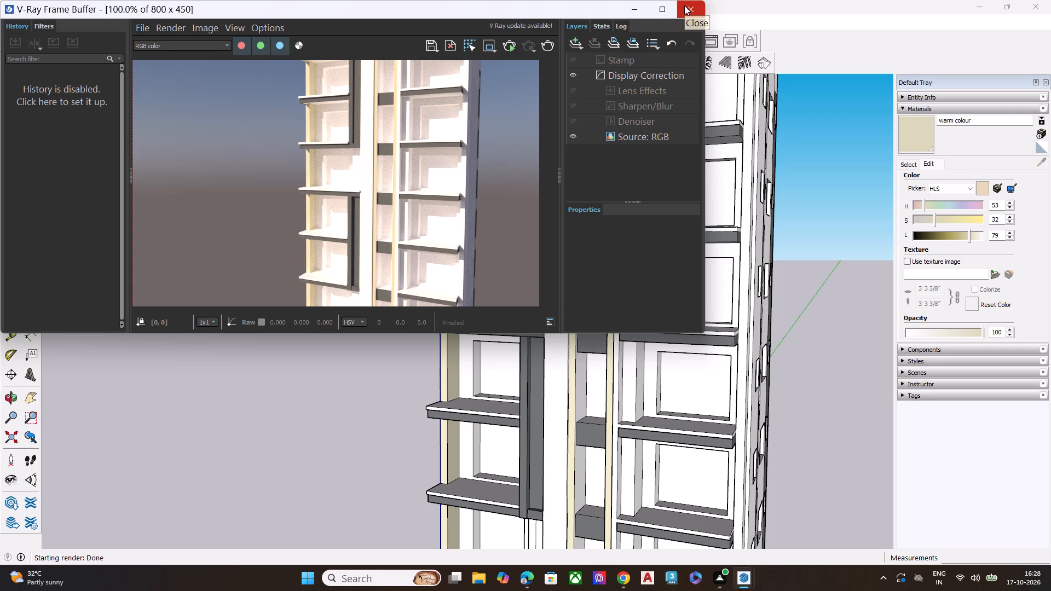
left_click(684, 5)
Paint the back wall around the window of the topmost left-hand balcony below the beige band with warm colour.
scroll(598, 241, "down", 8)
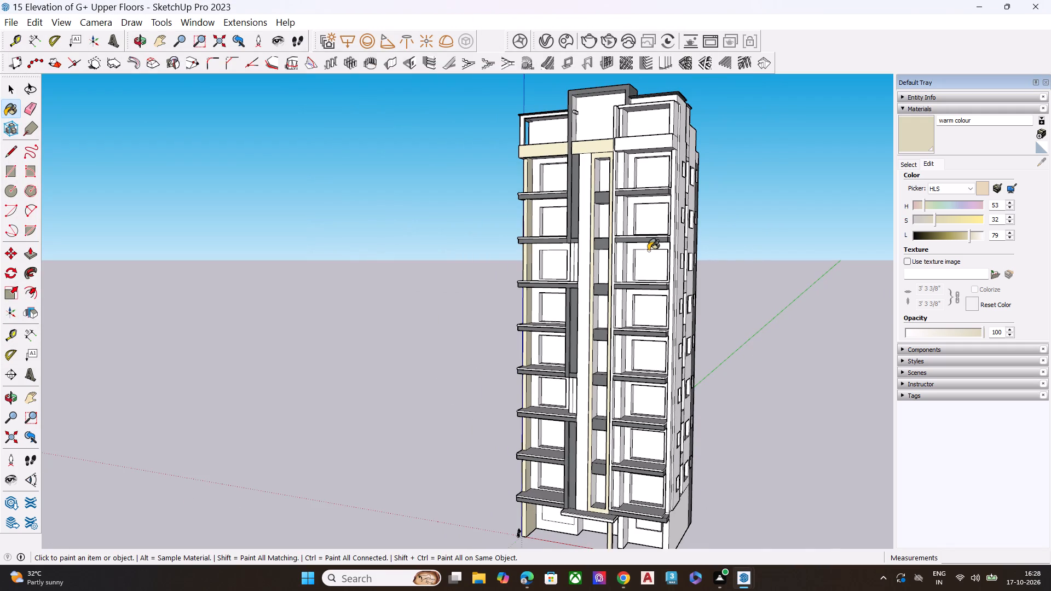
scroll(594, 185, "up", 11)
scroll(510, 135, "up", 4)
left_click(510, 135)
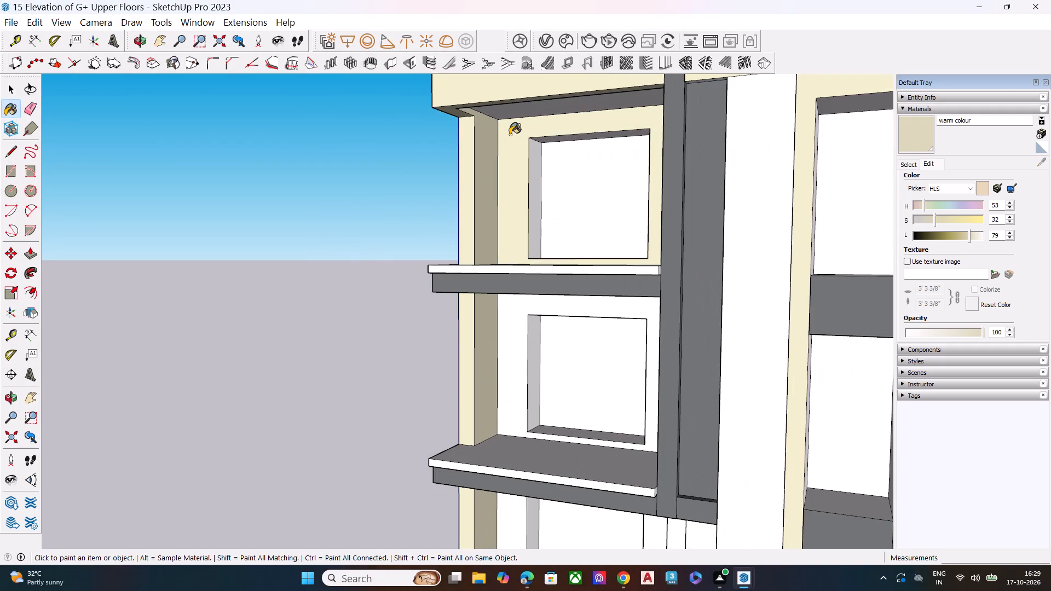
Run a V-Ray test render of the upper balconies to check the painted back wall, and close the render.
scroll(507, 152, "down", 5)
scroll(504, 90, "up", 1)
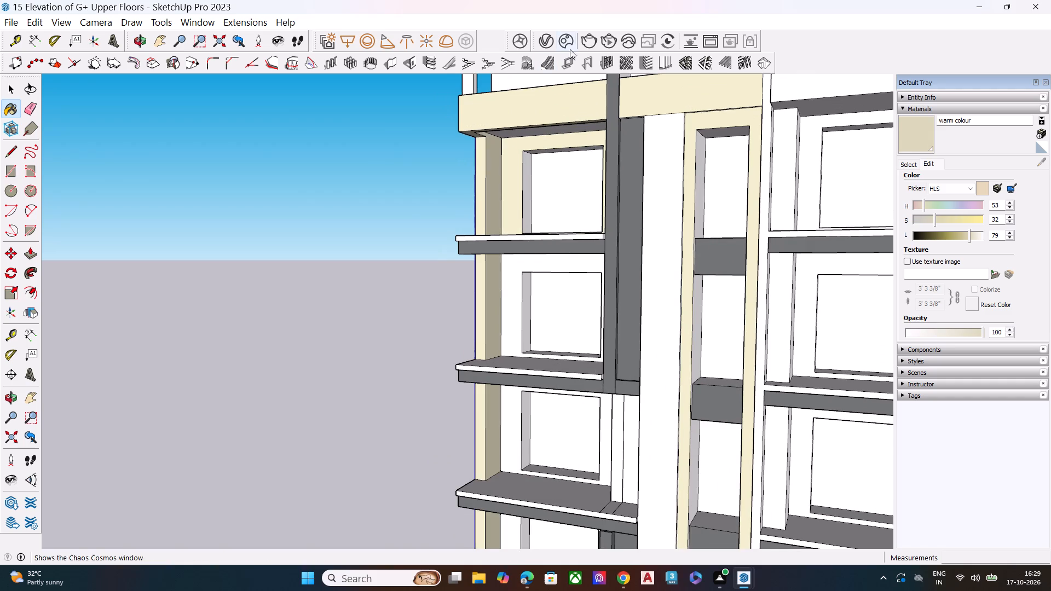
left_click(587, 36)
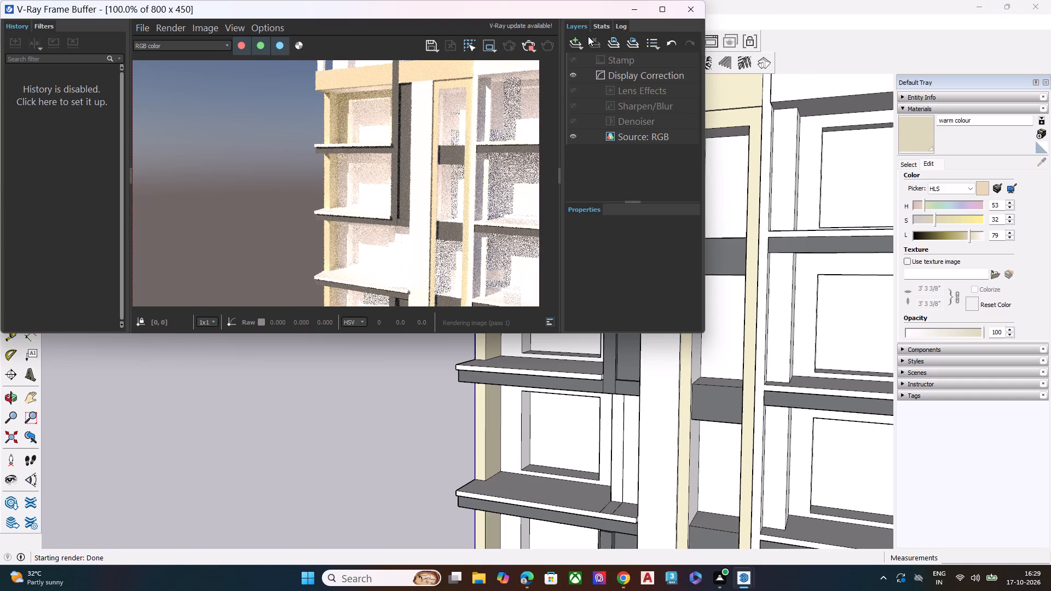
left_click(684, 7)
Paint the back walls of the second and third left-hand balconies below the beige band with warm colour.
left_click(913, 141)
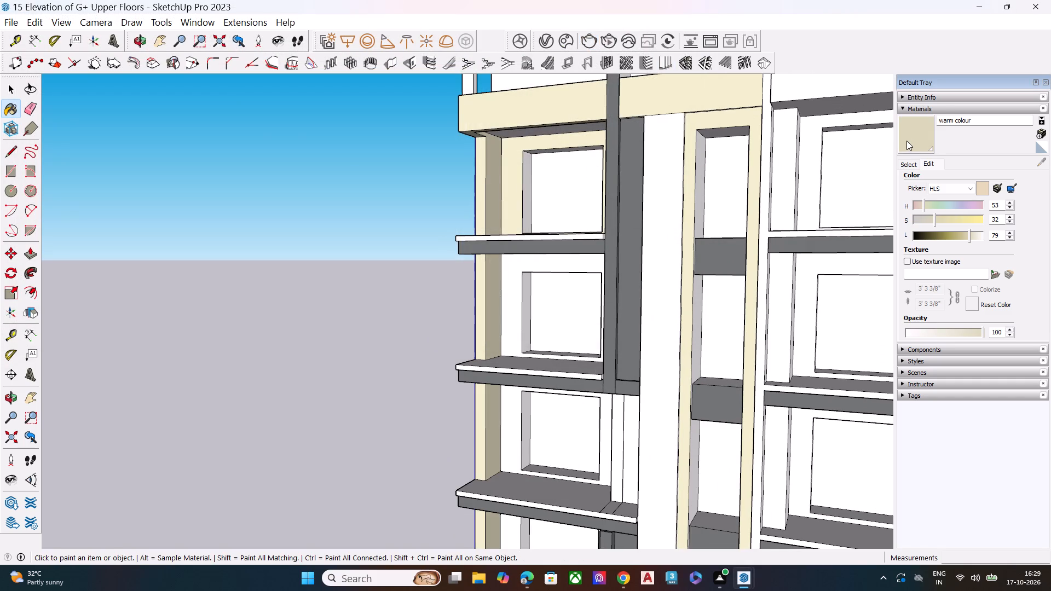
left_click(505, 302)
left_click(513, 435)
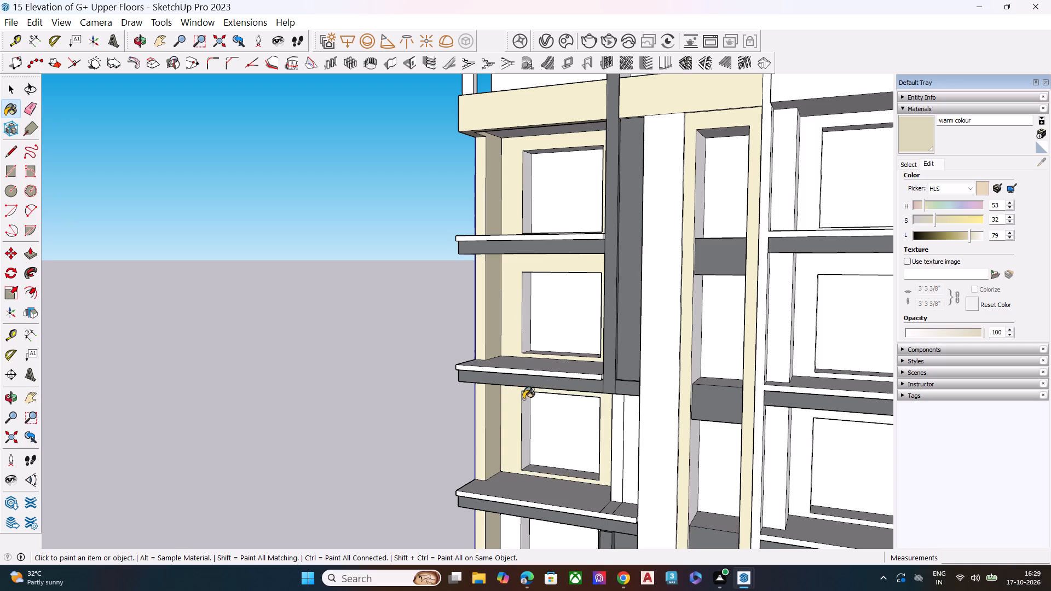
Paint the back walls of the fourth and fifth left-hand balconies below the beige band with warm colour.
middle_click_drag(525, 389, 527, 289)
scroll(527, 288, "up", 1)
scroll(525, 289, "down", 13)
scroll(525, 406, "up", 3)
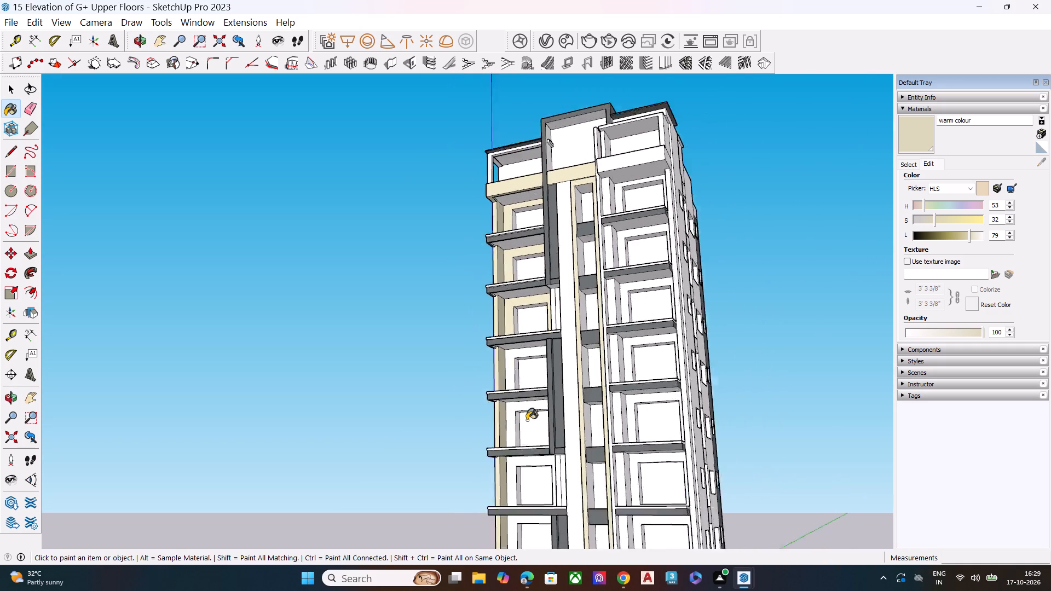
scroll(527, 420, "up", 5)
scroll(496, 345, "up", 3)
left_click(501, 315)
left_click(507, 457)
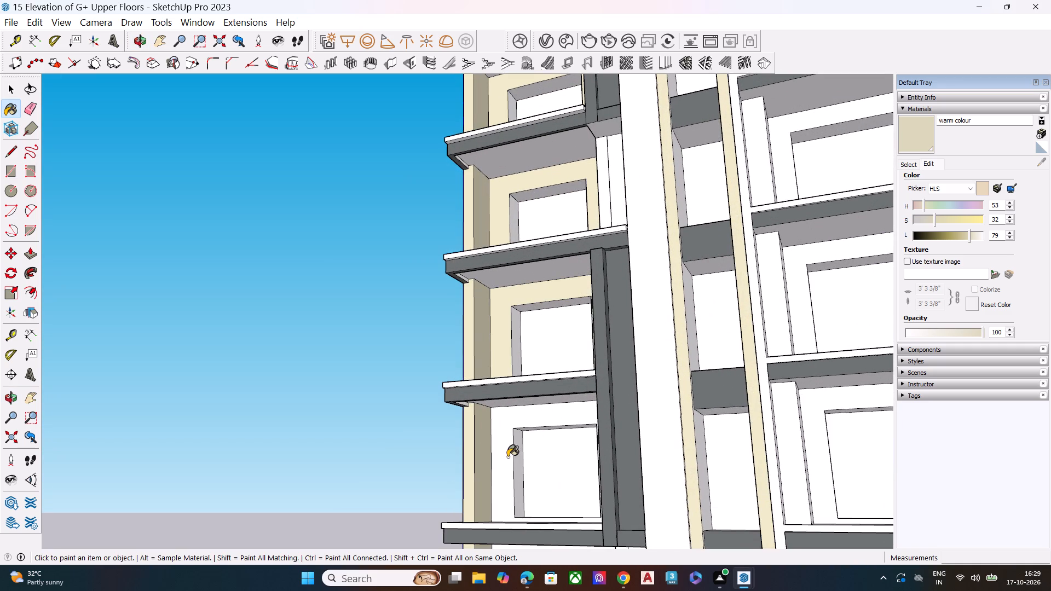
Paint the back walls of the three lowest left-hand balconies above the ground floor with warm colour.
scroll(471, 334, "down", 9)
scroll(482, 434, "up", 3)
scroll(484, 441, "down", 2)
scroll(485, 451, "up", 1)
scroll(485, 454, "down", 1)
scroll(485, 454, "up", 3)
left_click(484, 445)
scroll(484, 378, "down", 6)
scroll(499, 488, "up", 3)
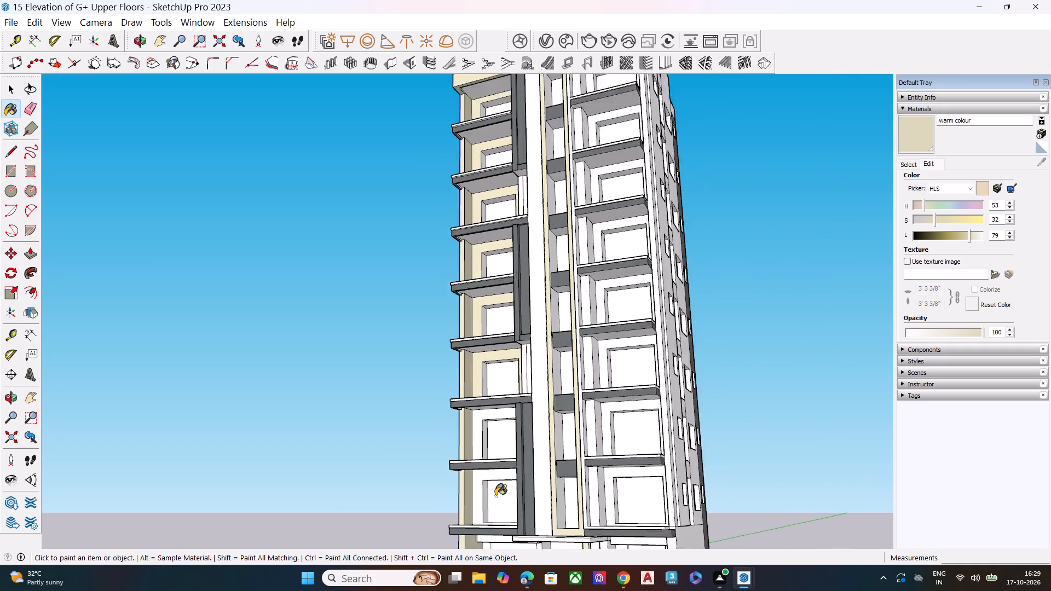
scroll(495, 496, "up", 3)
left_click(472, 416)
left_click(476, 484)
scroll(460, 350, "down", 6)
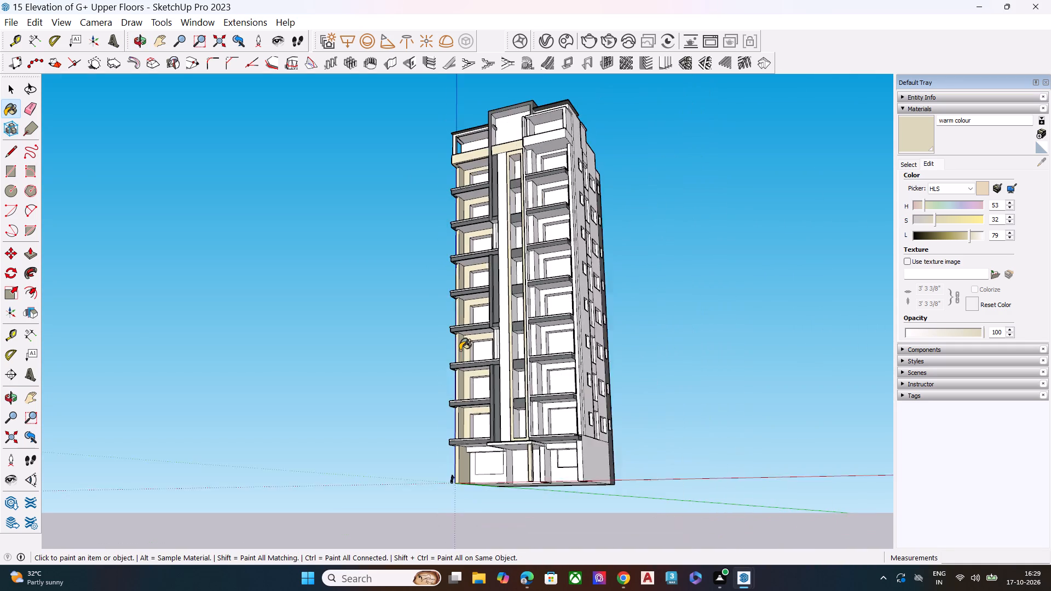
Paint the back walls around the windows of the four lowest right-hand balconies with warm colour.
scroll(460, 350, "down", 6)
scroll(473, 431, "up", 10)
scroll(459, 374, "up", 1)
scroll(459, 374, "down", 1)
scroll(459, 374, "up", 4)
scroll(438, 385, "down", 4)
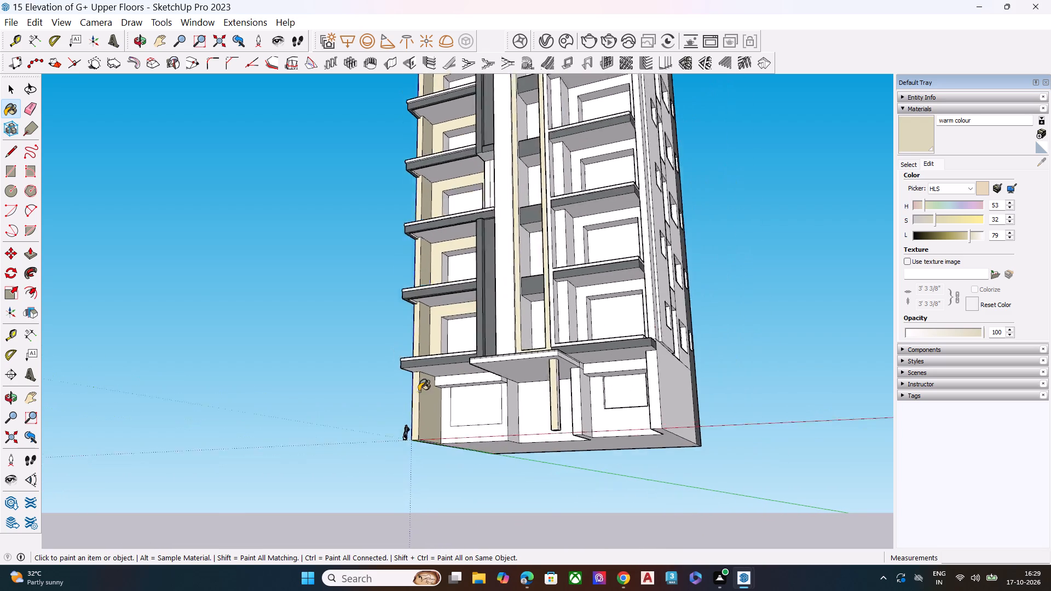
scroll(419, 391, "down", 4)
middle_click_drag(523, 374, 523, 477)
scroll(544, 321, "up", 8)
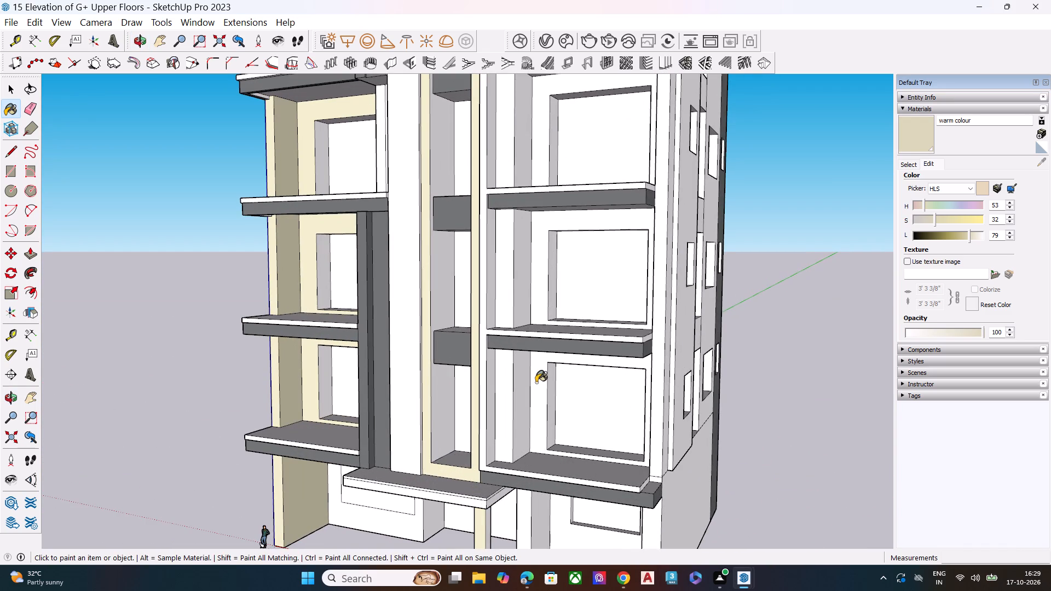
left_click(536, 383)
left_click(545, 284)
left_click(538, 143)
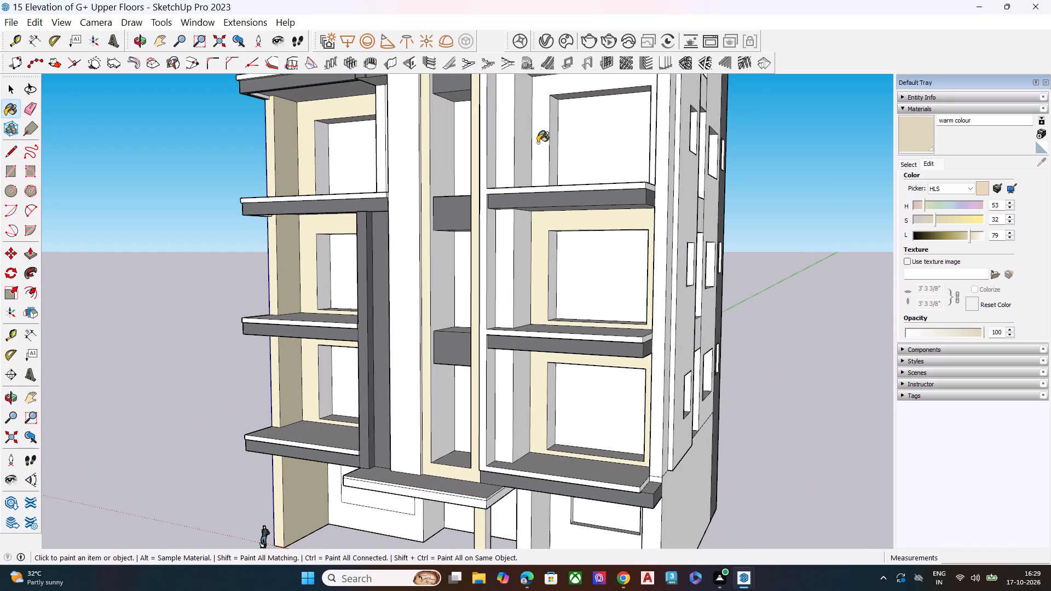
scroll(549, 288, "down", 7)
scroll(556, 153, "up", 7)
left_click(538, 147)
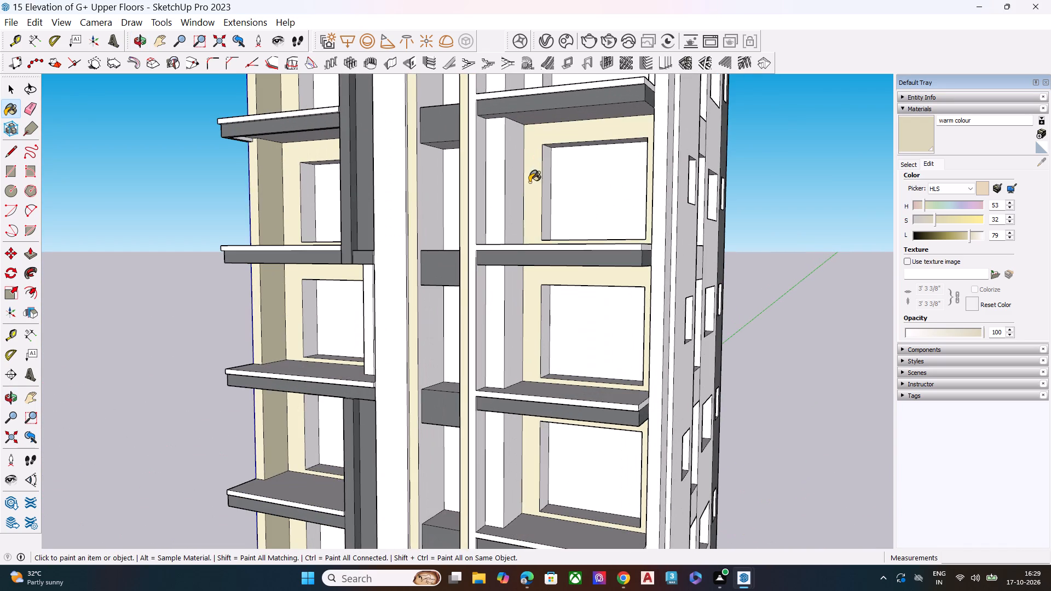
Paint the outer side walls of the four lowest right-hand balconies and the adjoining corner column face with warm colour.
scroll(521, 216, "down", 2)
scroll(521, 219, "up", 2)
scroll(521, 222, "down", 2)
scroll(521, 227, "up", 1)
middle_click_drag(540, 262, 802, 242)
scroll(588, 213, "up", 6)
left_click(678, 163)
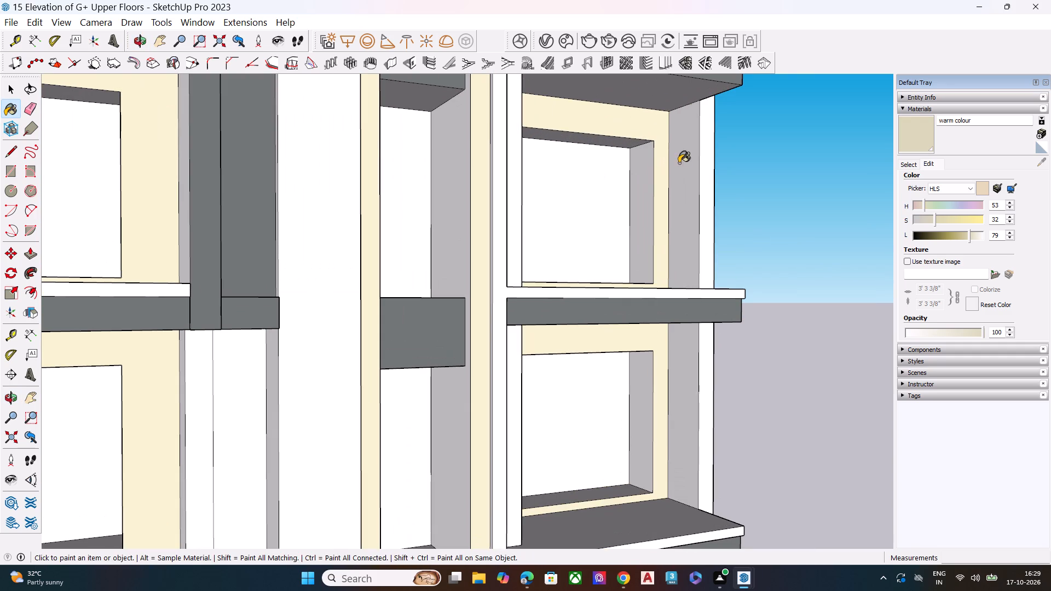
left_click(703, 161)
left_click(684, 354)
scroll(611, 178, "down", 6)
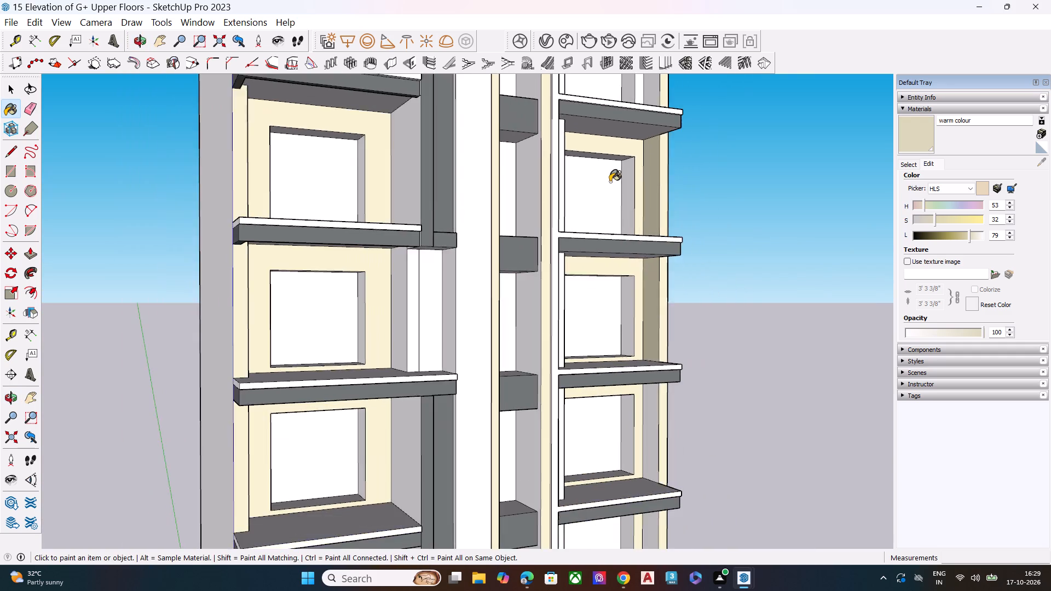
scroll(631, 406, "up", 2)
scroll(632, 407, "down", 1)
scroll(633, 408, "up", 2)
left_click(667, 421)
scroll(552, 246, "down", 8)
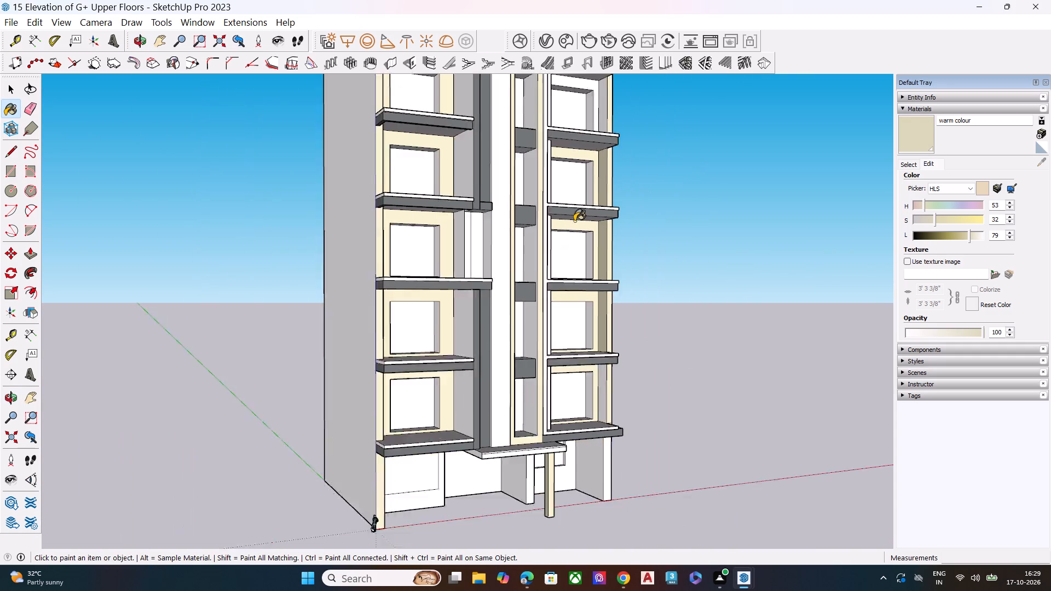
scroll(574, 221, "down", 2)
scroll(591, 375, "up", 6)
left_click(607, 370)
scroll(597, 380, "down", 8)
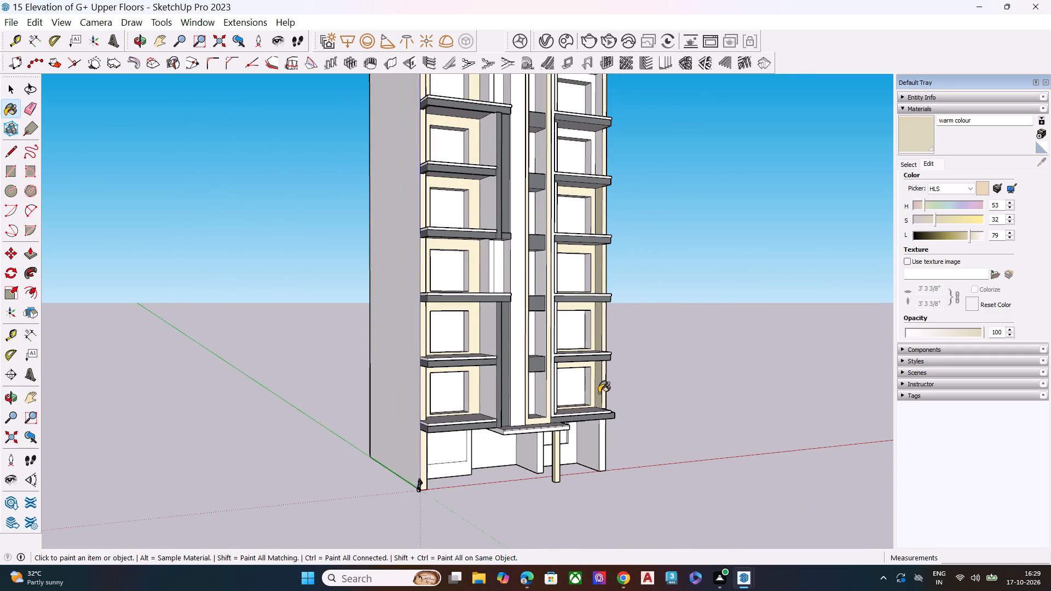
Paint the back and outer side walls of the fifth and sixth right-hand balconies from the bottom with warm colour.
middle_click_drag(597, 374, 541, 399)
scroll(592, 179, "up", 3)
scroll(593, 172, "down", 1)
scroll(592, 171, "up", 4)
scroll(576, 82, "up", 2)
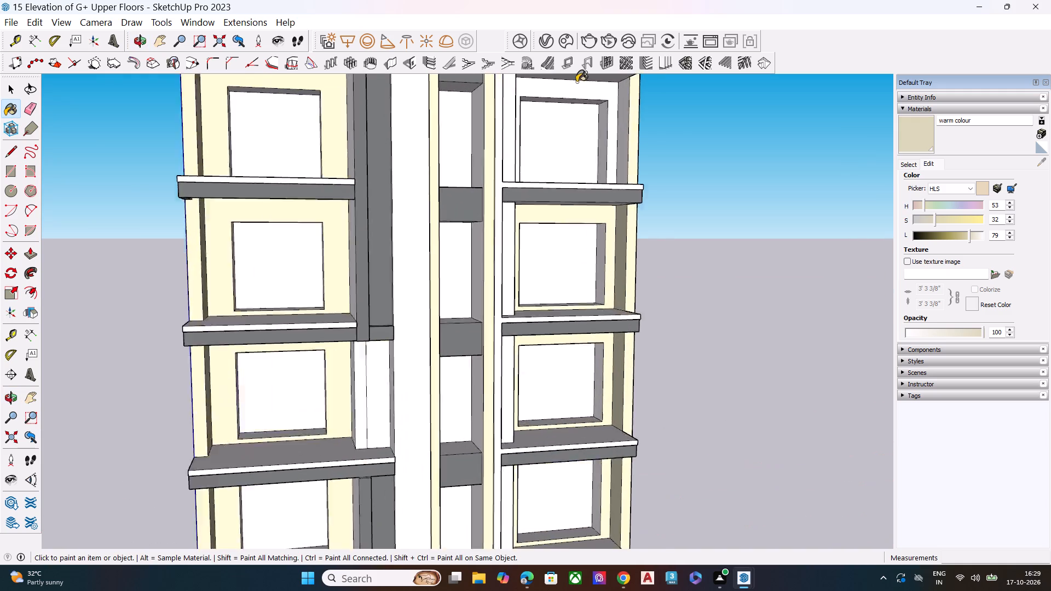
scroll(576, 82, "up", 4)
left_click(604, 93)
left_click(649, 106)
scroll(620, 239, "down", 13)
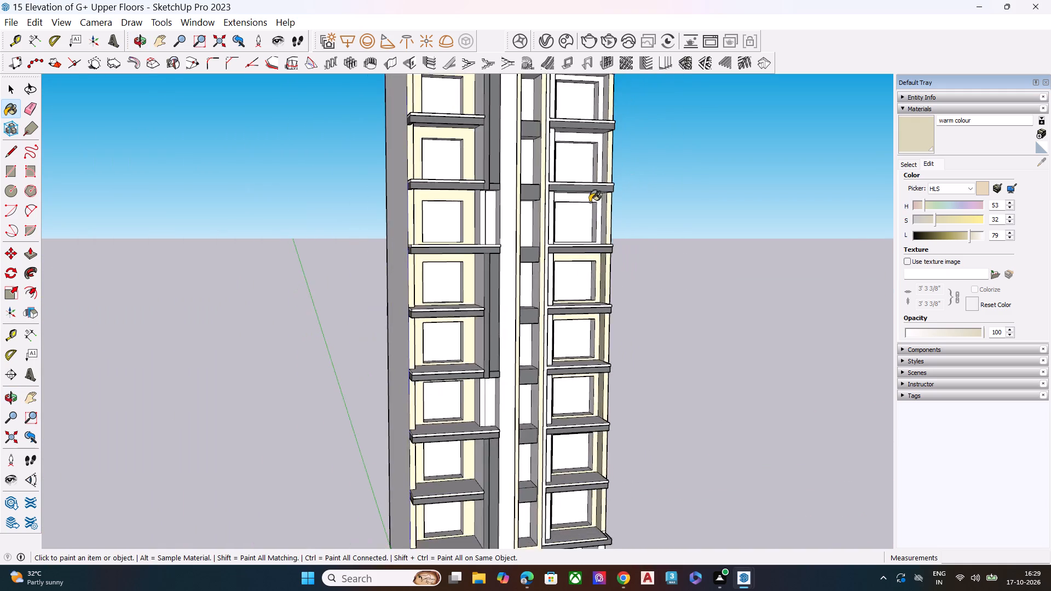
scroll(591, 199, "up", 10)
left_click(608, 201)
left_click(629, 203)
scroll(597, 237, "down", 1)
scroll(597, 238, "up", 1)
scroll(595, 241, "down", 7)
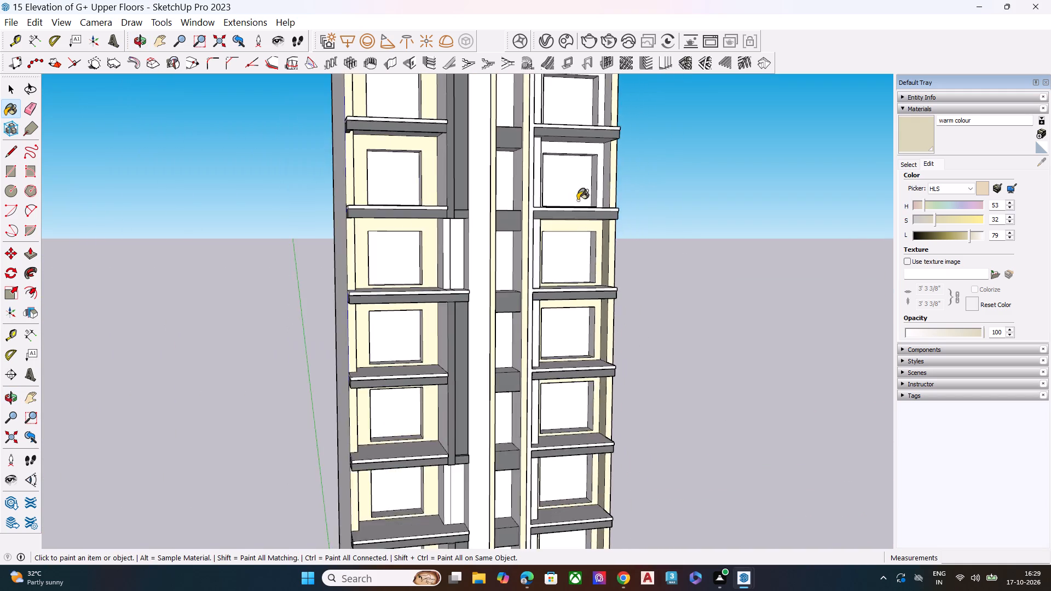
Paint the back and outer side walls of the two topmost right-hand balconies below the white parapet with warm colour.
scroll(587, 144, "up", 7)
scroll(596, 144, "down", 1)
scroll(598, 147, "up", 1)
left_click(604, 164)
left_click(618, 161)
scroll(607, 205, "down", 7)
scroll(605, 143, "up", 9)
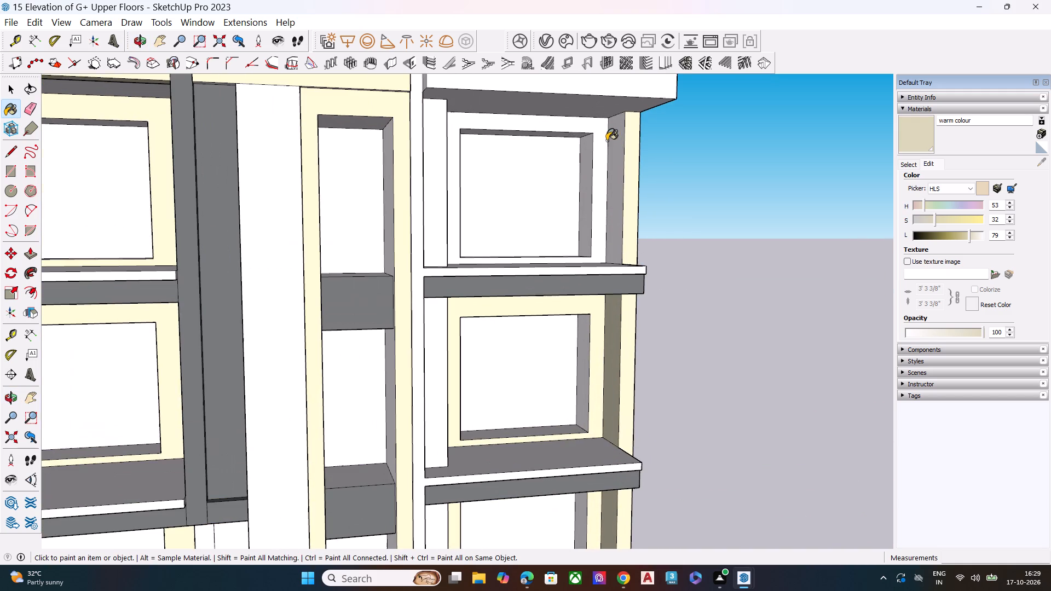
left_click(597, 150)
left_click(619, 154)
scroll(576, 266, "down", 6)
scroll(564, 124, "up", 2)
scroll(547, 241, "down", 2)
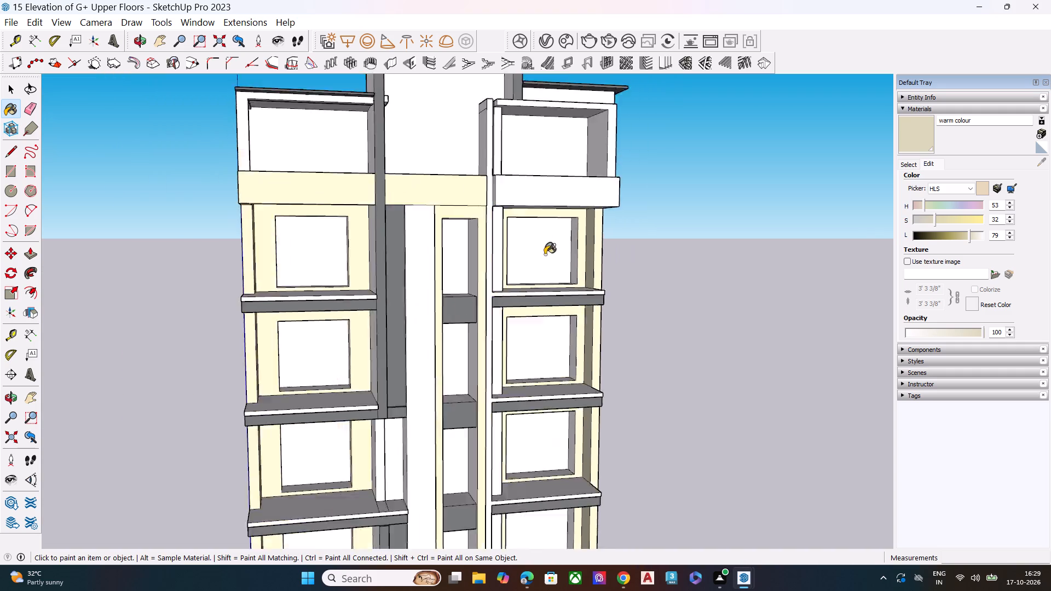
Paint the front and inner post faces of the left-hand roof terrace frame with warm colour.
scroll(545, 254, "down", 5)
scroll(544, 264, "up", 1)
middle_click_drag(533, 266, 408, 277)
middle_click_drag(330, 266, 262, 268)
scroll(281, 123, "up", 6)
scroll(269, 124, "down", 1)
scroll(269, 124, "up", 1)
scroll(348, 239, "up", 2)
middle_click_drag(324, 212, 287, 172)
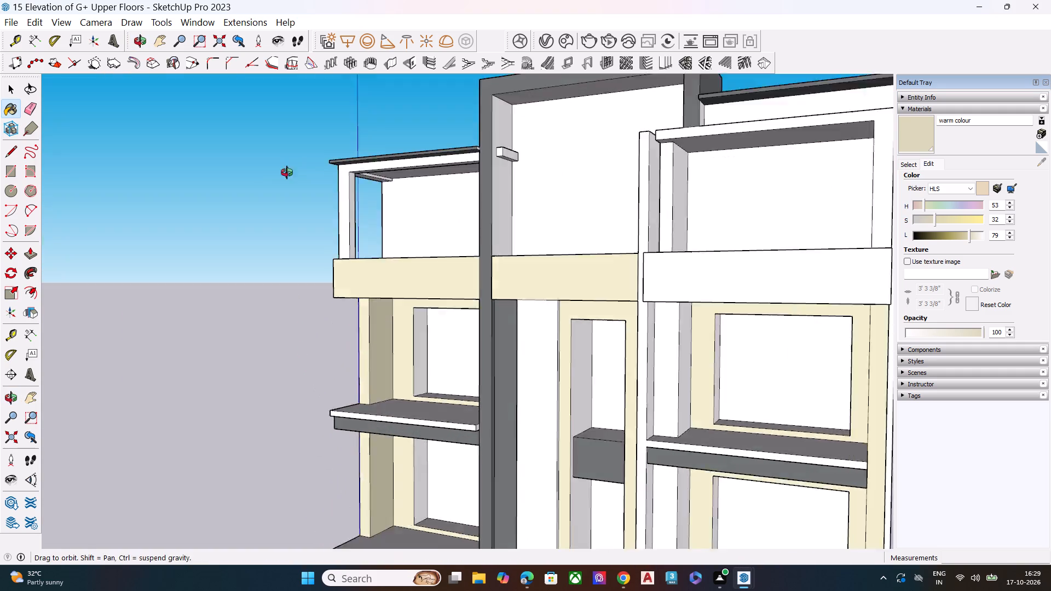
middle_click_drag(287, 172, 269, 144)
scroll(287, 172, "up", 8)
left_click(411, 187)
left_click(417, 202)
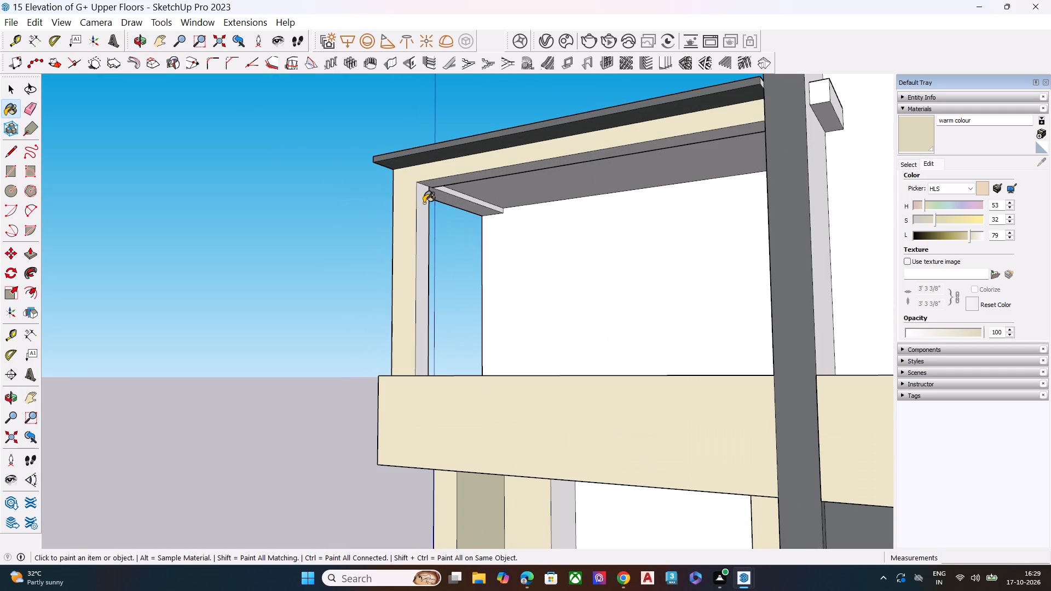
left_click(424, 203)
Paint the undersides of the left-hand roof terrace's front and side beams with warm colour.
middle_click_drag(425, 190, 486, 28)
scroll(498, 83, "up", 7)
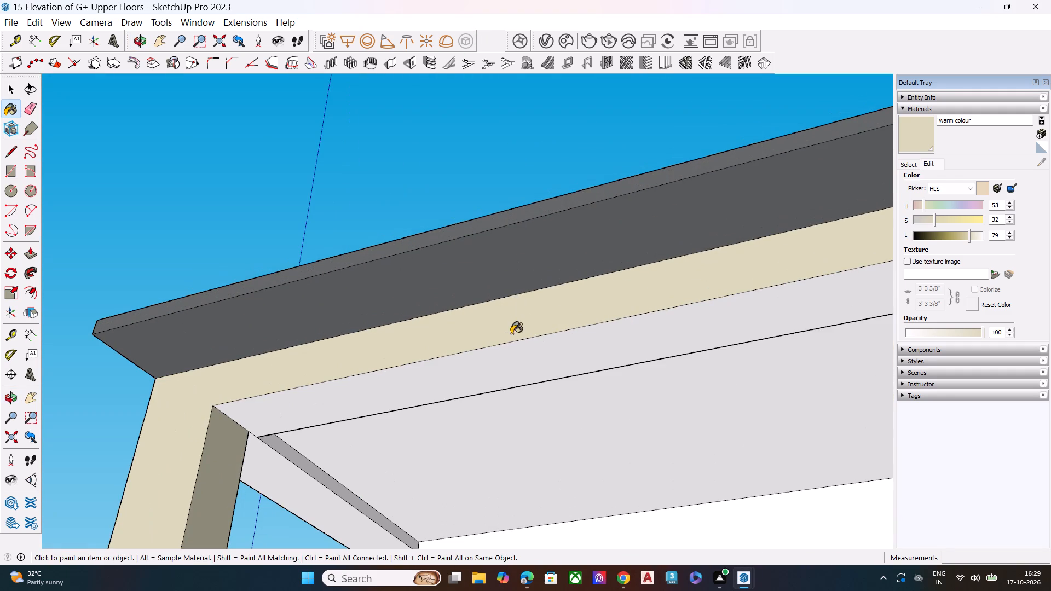
left_click(512, 351)
left_click(305, 497)
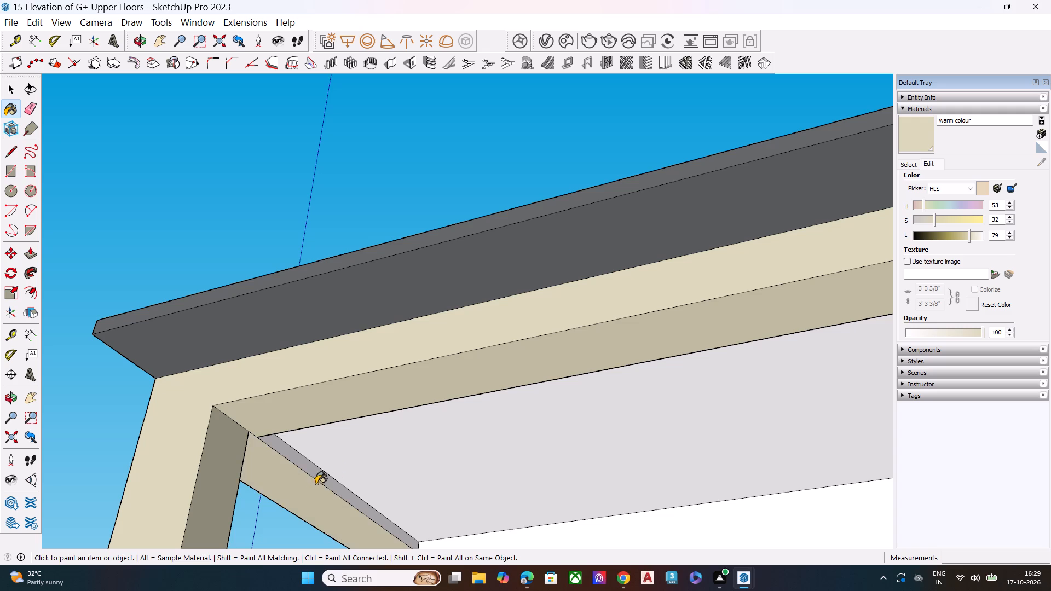
scroll(343, 276, "down", 6)
scroll(406, 254, "down", 5)
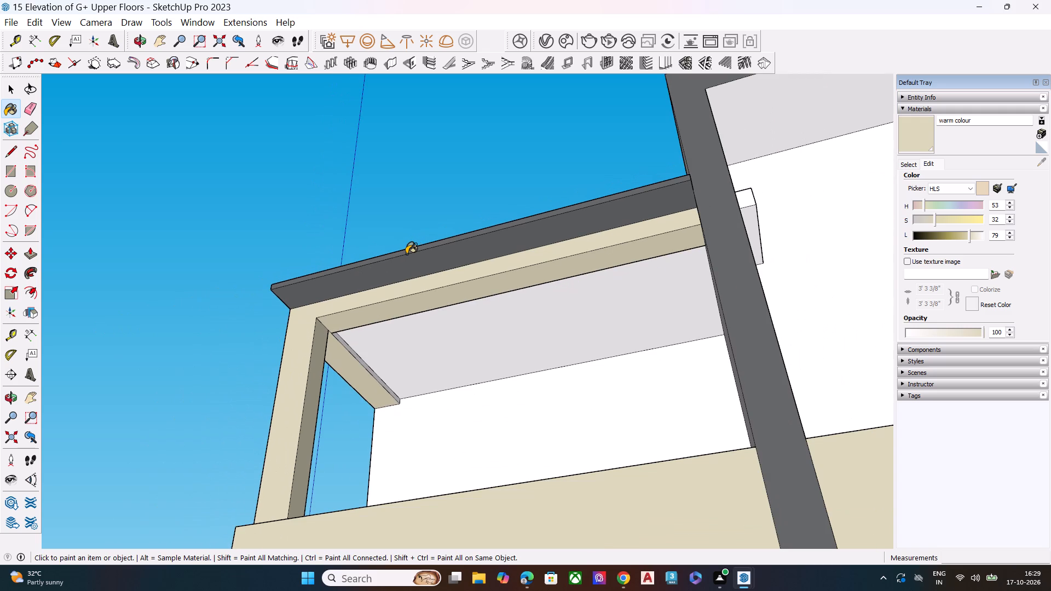
Paint all exposed faces of the small beam stub projecting inside the tall grey roof frame with warm colour.
scroll(379, 247, "down", 8)
scroll(539, 237, "up", 5)
scroll(532, 237, "down", 1)
scroll(531, 236, "up", 6)
left_click(524, 207)
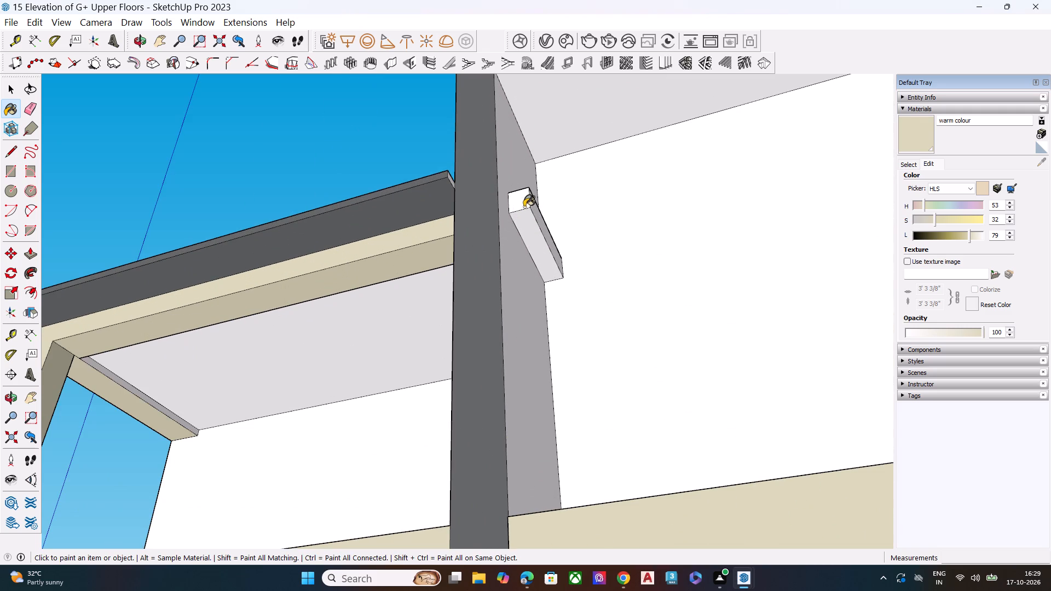
left_click(523, 225)
left_click(537, 217)
middle_click_drag(539, 217, 347, 501)
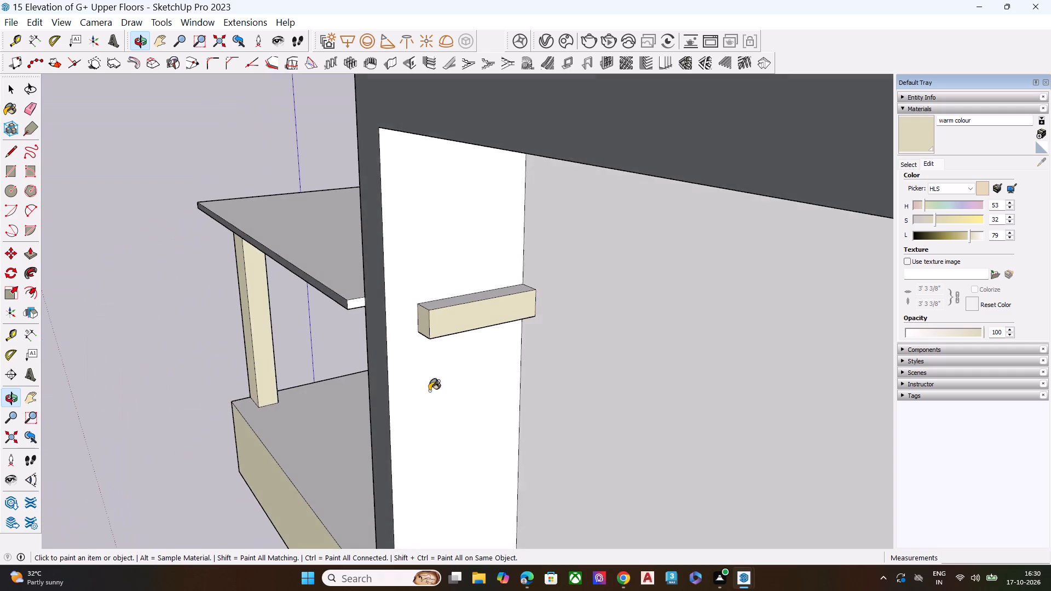
scroll(440, 332, "up", 5)
left_click(452, 289)
scroll(371, 297, "down", 6)
Paint the ceiling, back wall and both inner side walls of the tall grey roof frame's recess with warm colour.
middle_click_drag(383, 280, 478, 157)
scroll(478, 158, "up", 1)
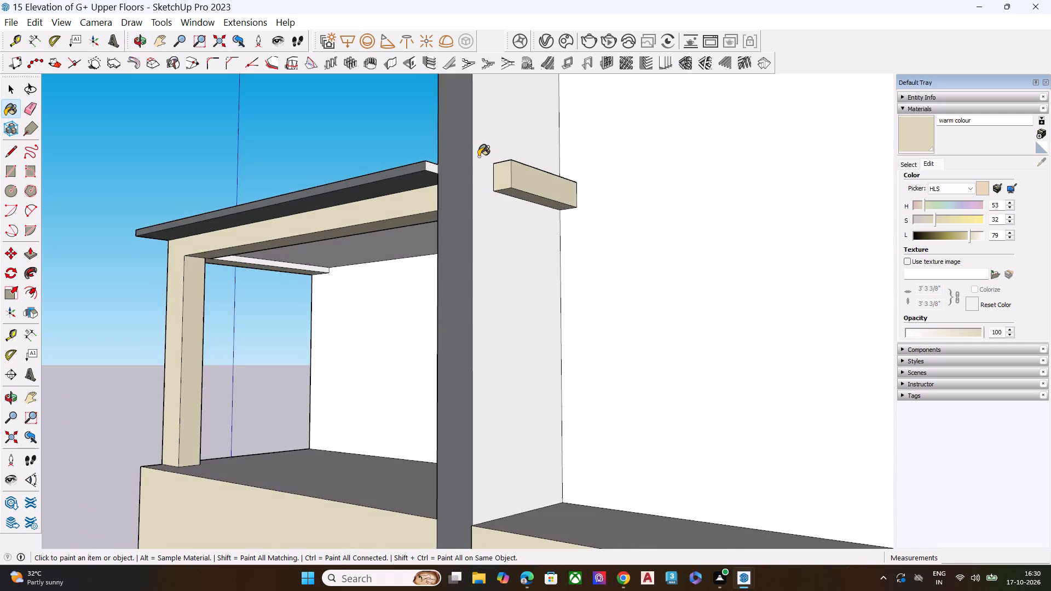
scroll(478, 157, "down", 16)
middle_click_drag(604, 132, 629, 66)
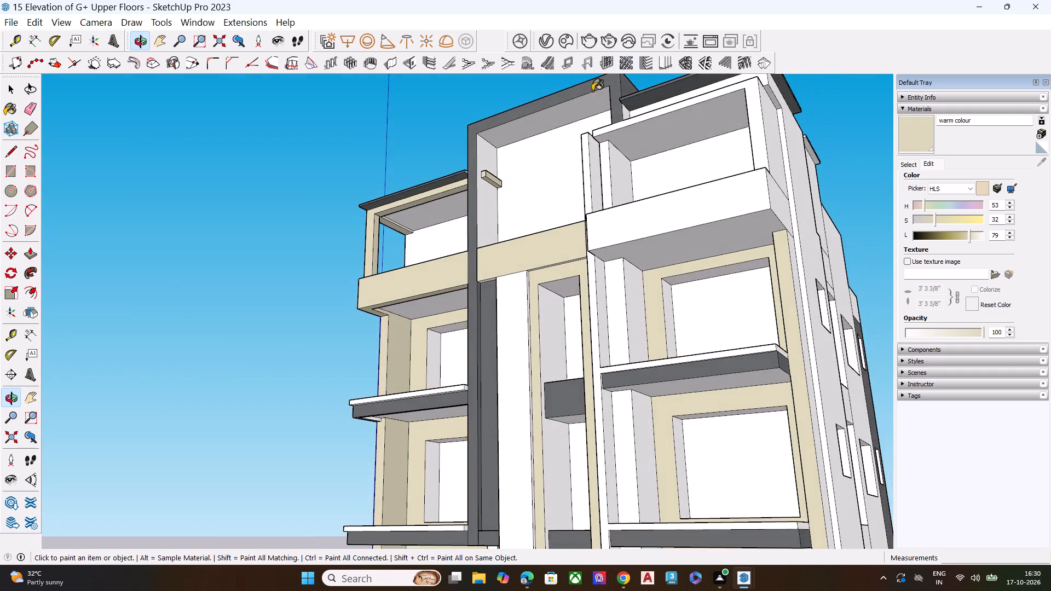
scroll(534, 129, "up", 7)
left_click(535, 128)
left_click(546, 157)
left_click(449, 175)
middle_click_drag(458, 195, 730, 209)
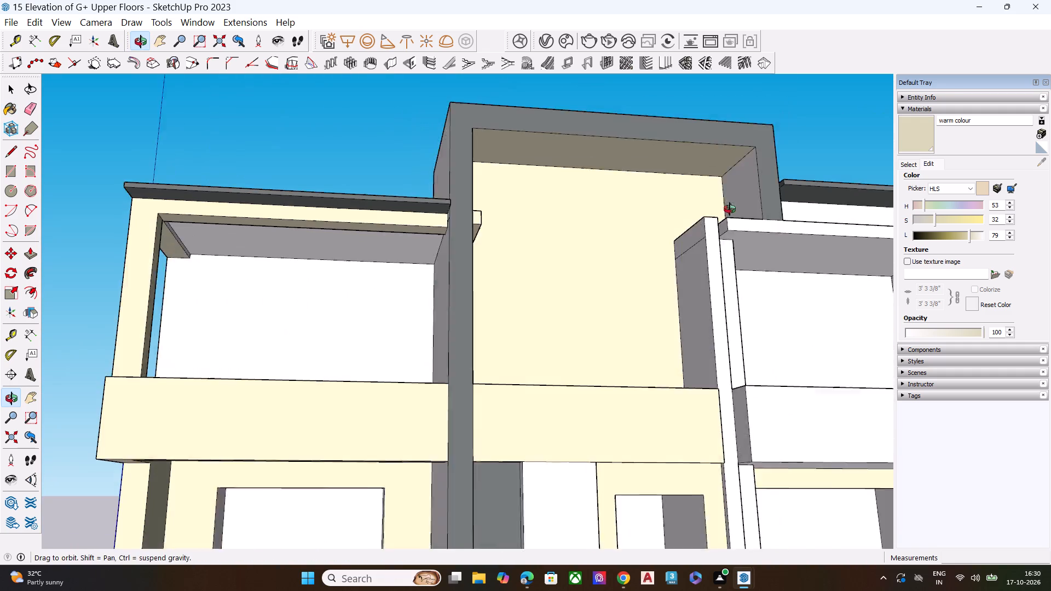
middle_click_drag(730, 209, 743, 210)
left_click(732, 201)
Paint the front and side faces of the vertical fin between the grey frame's recess and the right-hand terrace with warm colour.
scroll(671, 206, "down", 4)
scroll(674, 257, "up", 5)
left_click(683, 249)
left_click(683, 221)
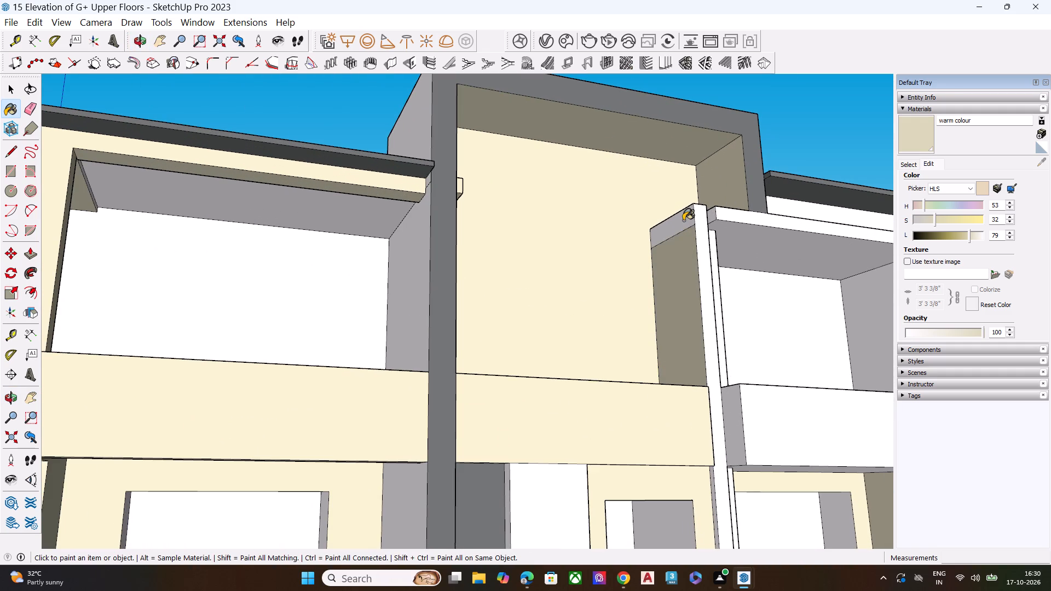
left_click(698, 223)
middle_click_drag(695, 239, 503, 276)
scroll(584, 259, "up", 3)
scroll(591, 254, "down", 1)
scroll(592, 254, "up", 2)
left_click(593, 253)
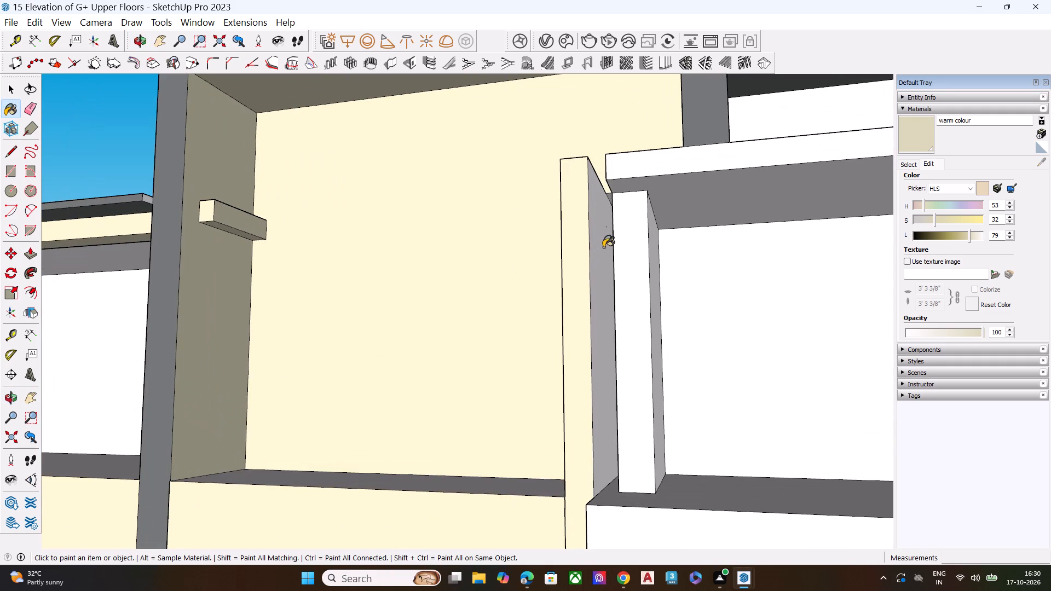
Paint the inner side wall beside the beige column in the top three right-hand balconies with warm colour.
middle_click_drag(601, 245, 604, 108)
scroll(538, 125, "down", 7)
middle_click_drag(556, 299, 402, 344)
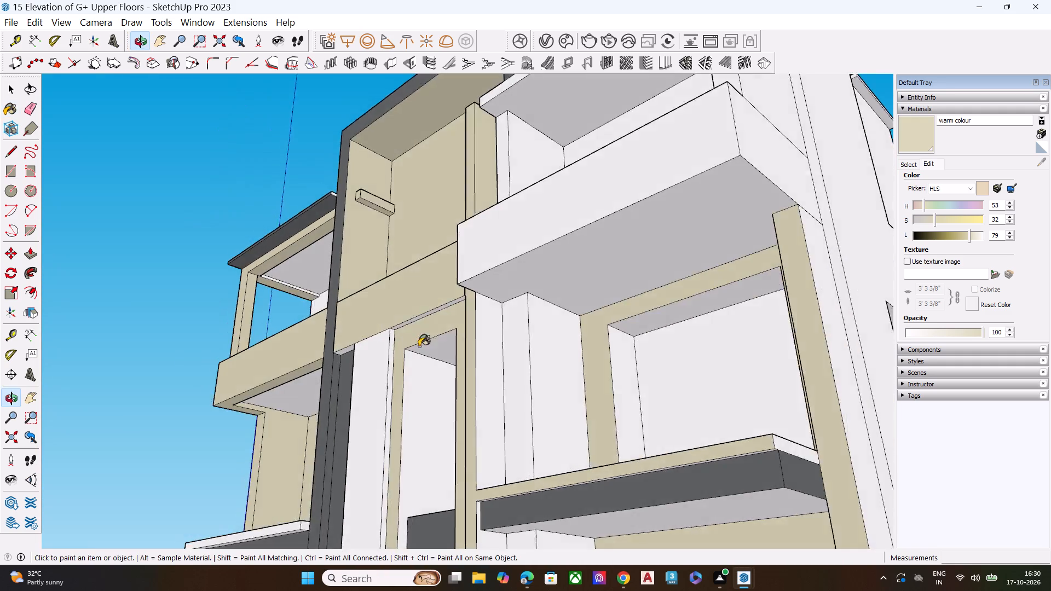
scroll(441, 347, "up", 5)
left_click(504, 336)
scroll(542, 257, "down", 3)
scroll(542, 257, "up", 1)
scroll(542, 257, "down", 1)
scroll(528, 196, "down", 16)
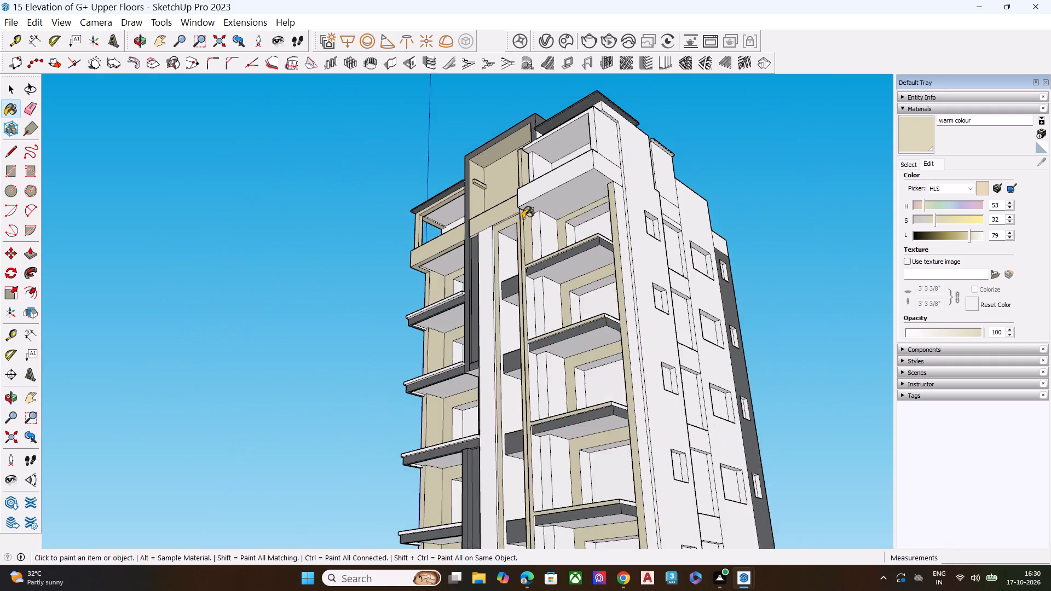
scroll(524, 314, "up", 7)
left_click(534, 302)
scroll(538, 254, "down", 8)
scroll(540, 328, "up", 9)
scroll(541, 351, "down", 1)
scroll(541, 351, "up", 1)
left_click(541, 351)
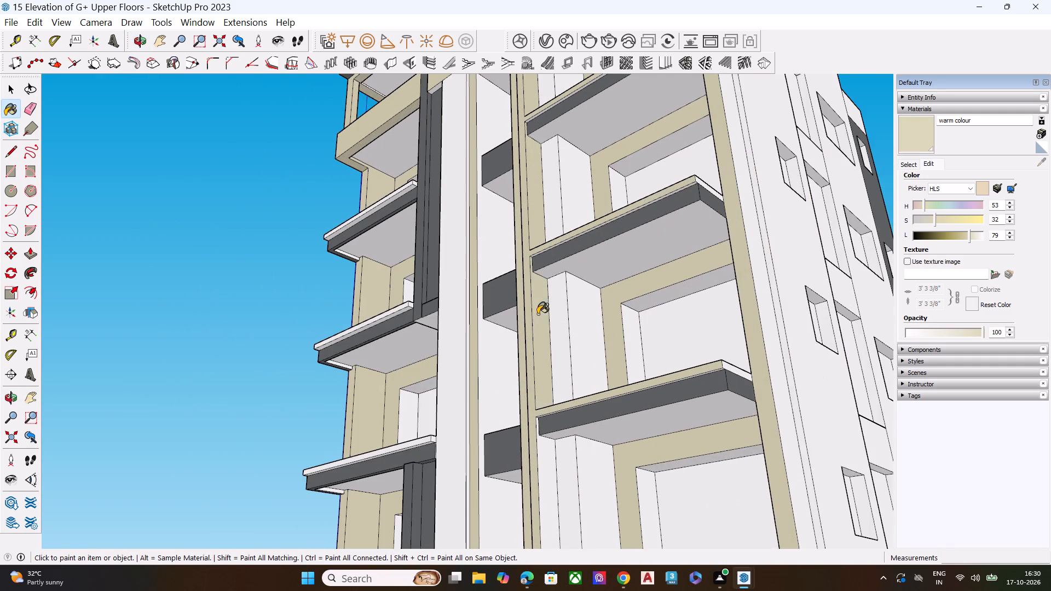
scroll(538, 314, "down", 1)
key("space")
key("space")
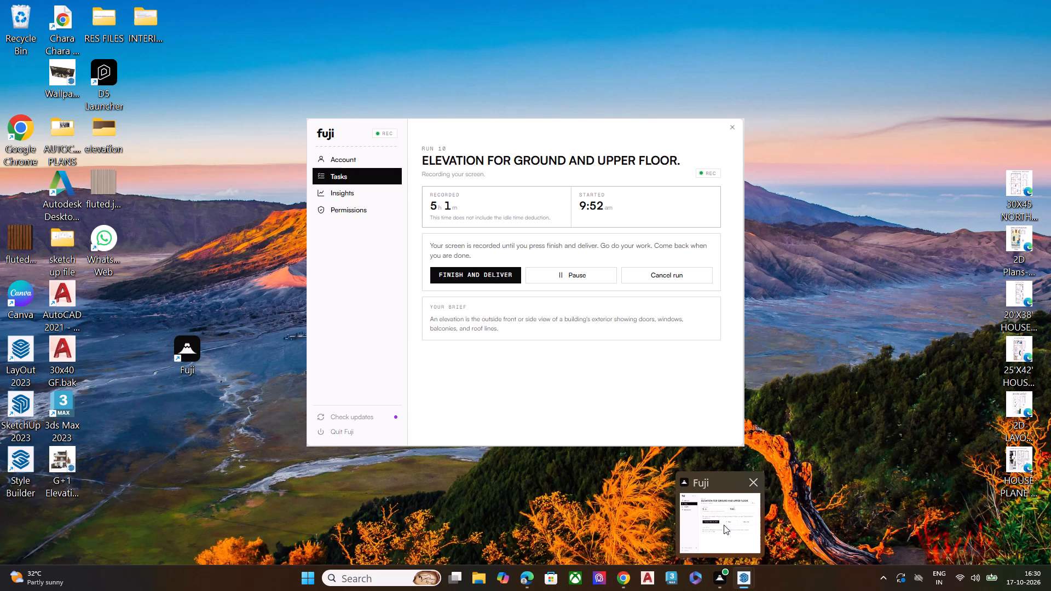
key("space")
Pick the warm colour material again and paint the column-side walls of the fourth and fifth right-hand balconies from the top.
scroll(524, 271, "down", 5)
scroll(576, 291, "up", 3)
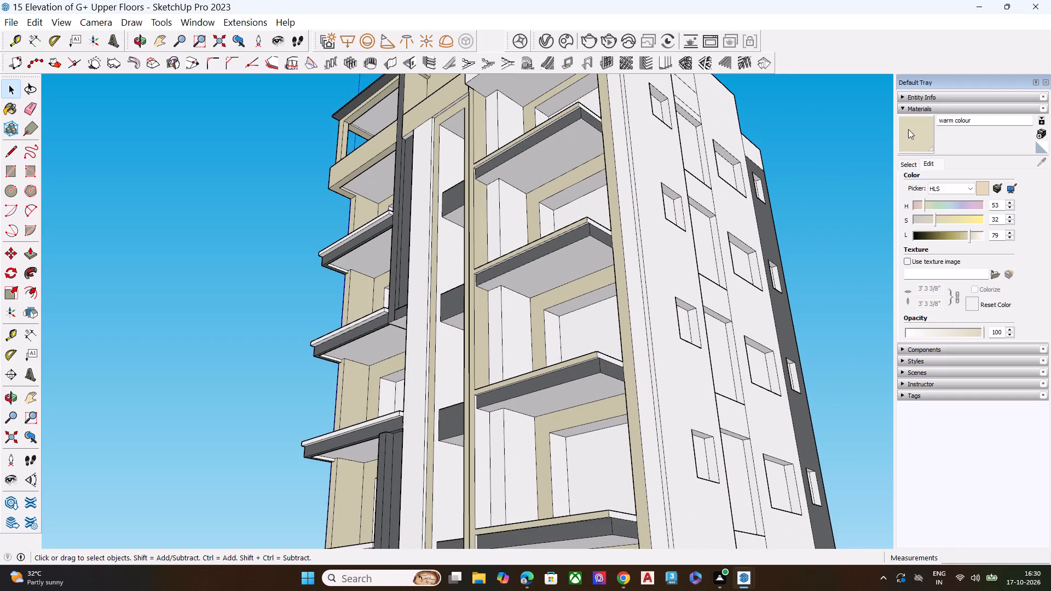
left_click(908, 129)
scroll(548, 177, "down", 7)
scroll(513, 332, "up", 9)
left_click(510, 310)
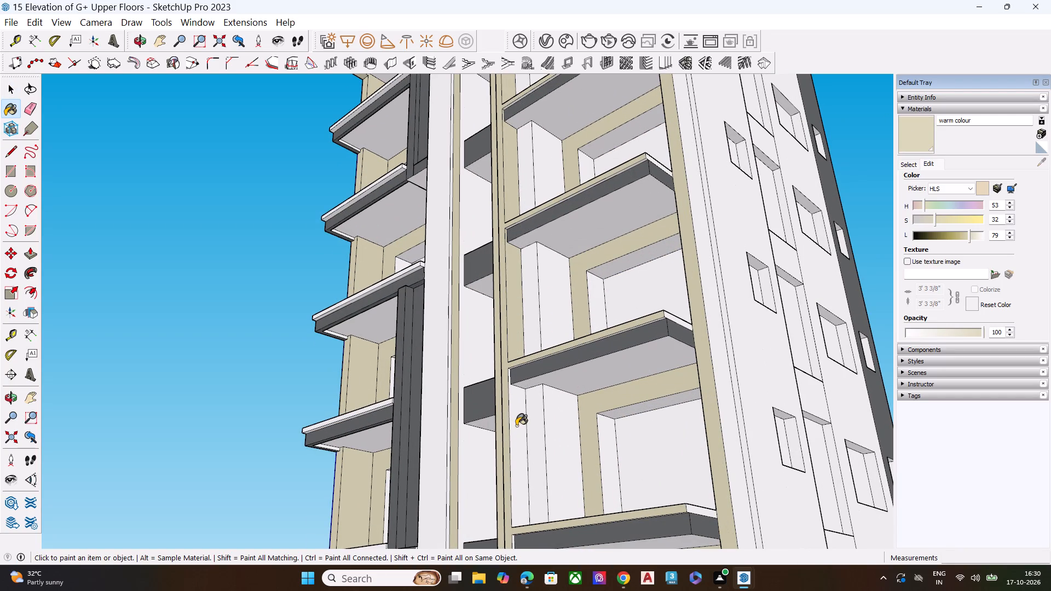
left_click(516, 426)
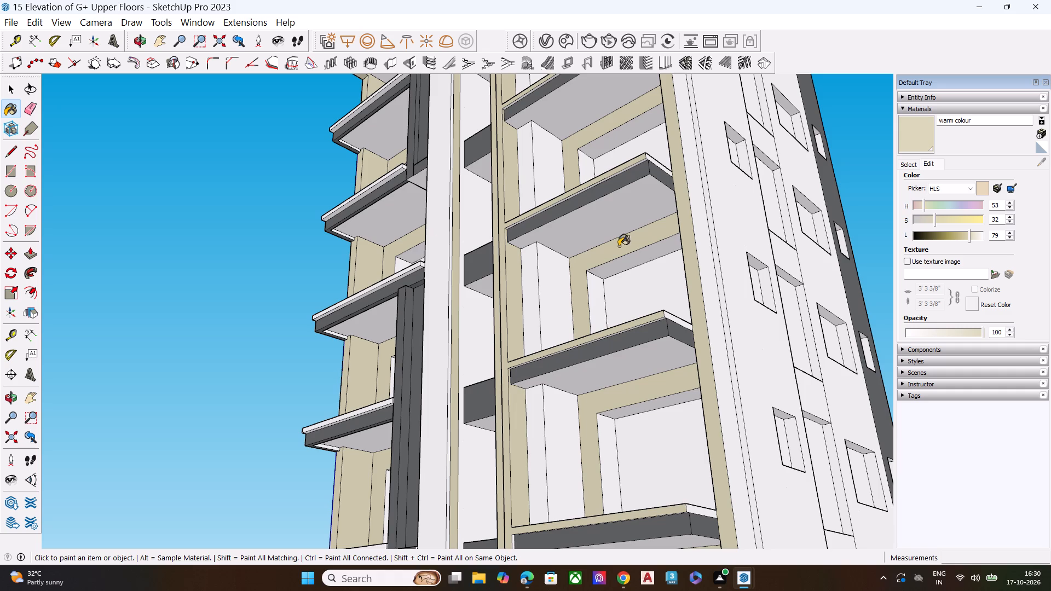
Paint the inner side walls beside the beige column in the next two right-hand balconies down with warm colour.
scroll(634, 242, "down", 7)
scroll(538, 373, "up", 7)
left_click(579, 439)
scroll(559, 275, "down", 9)
scroll(561, 407, "up", 5)
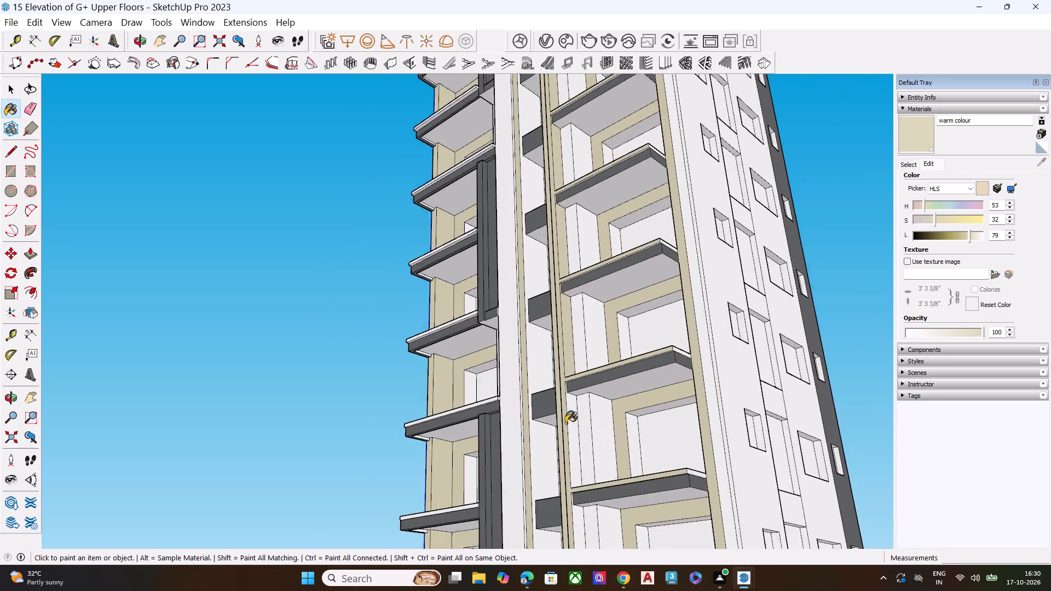
scroll(565, 423, "up", 3)
left_click(580, 420)
scroll(516, 254, "down", 7)
Paint the thin underside strip of the front edge band on two lower right-hand balconies with warm colour.
scroll(523, 293, "up", 10)
middle_click_drag(557, 319, 573, 256)
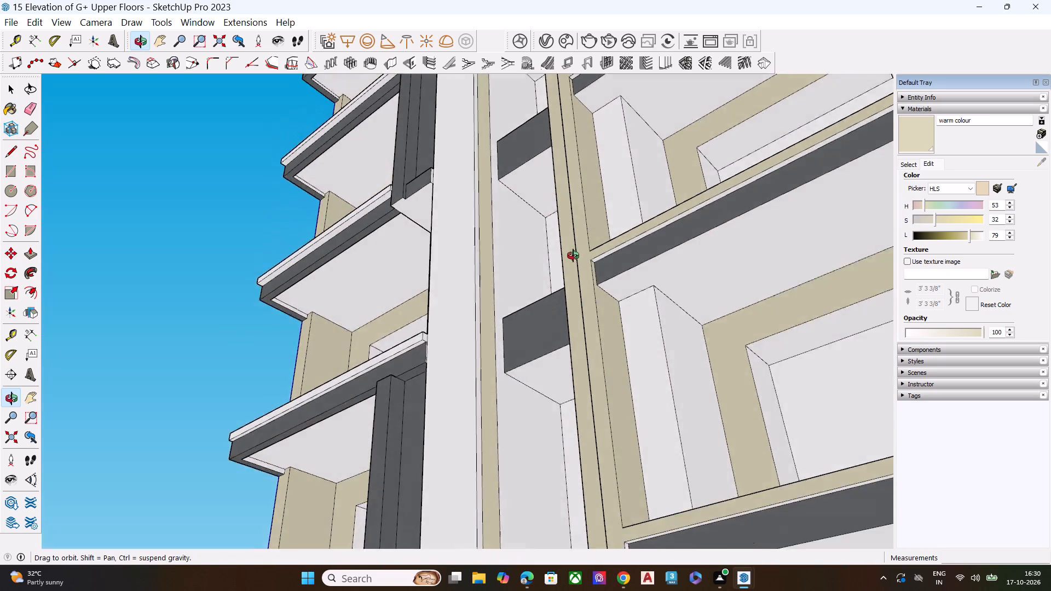
middle_click_drag(573, 256, 570, 218)
scroll(575, 217, "up", 3)
scroll(628, 204, "down", 1)
scroll(628, 204, "up", 7)
scroll(522, 228, "up", 1)
scroll(521, 229, "down", 6)
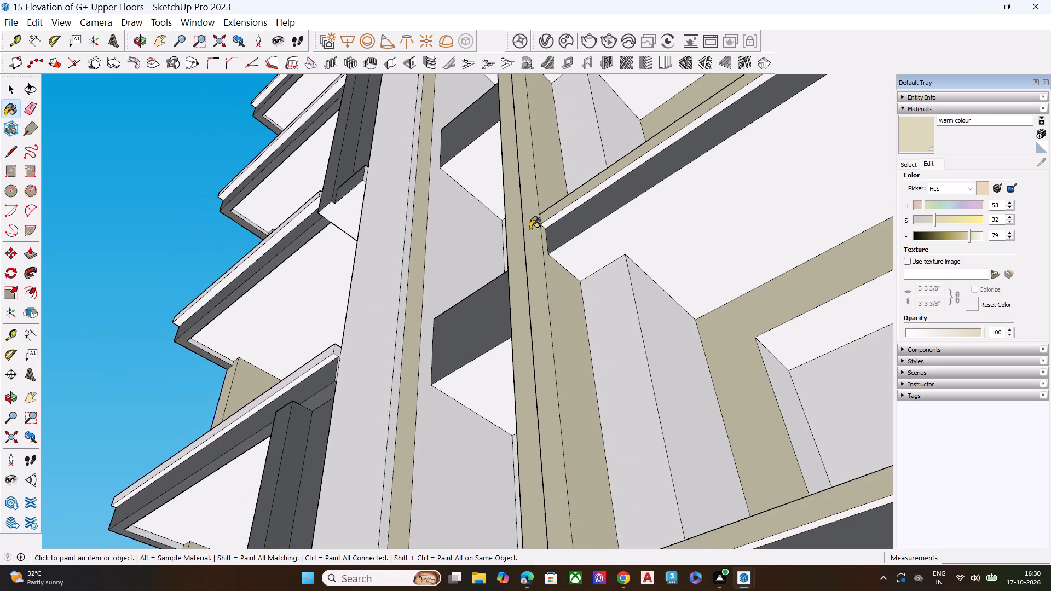
scroll(534, 242, "down", 1)
scroll(534, 244, "up", 1)
scroll(534, 244, "down", 2)
scroll(534, 244, "up", 1)
scroll(534, 244, "down", 3)
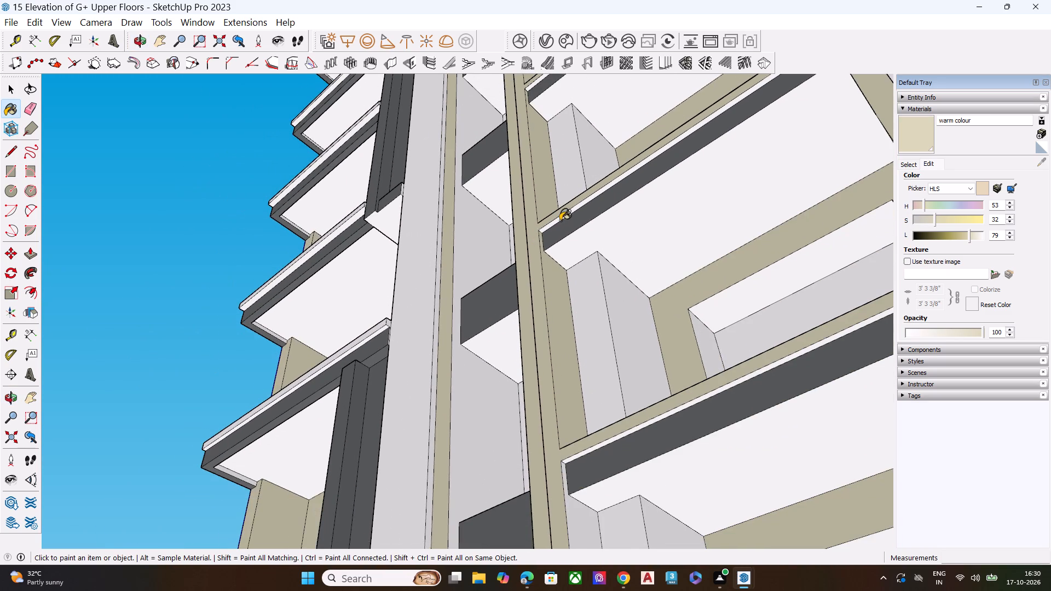
scroll(560, 221, "up", 9)
left_click(558, 216)
scroll(509, 206, "down", 8)
scroll(536, 378, "up", 3)
scroll(505, 341, "down", 2)
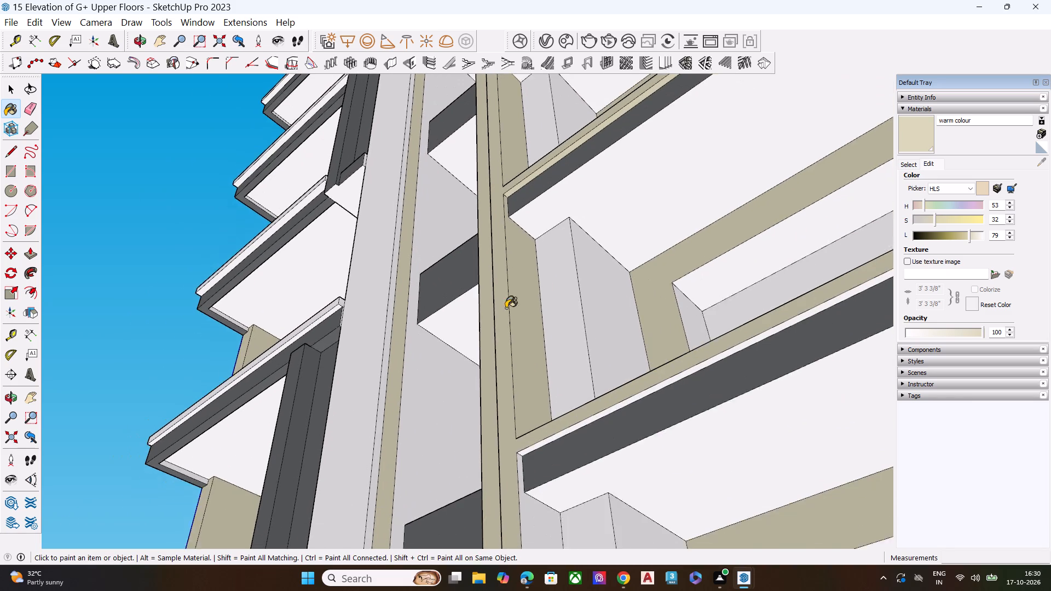
scroll(506, 308, "down", 2)
scroll(514, 258, "down", 4)
scroll(536, 420, "up", 4)
left_click(528, 437)
Paint the underside strips beneath the front edge bands of two more lower right-hand balconies with warm colour.
scroll(512, 302, "down", 4)
scroll(512, 301, "up", 1)
scroll(512, 301, "down", 3)
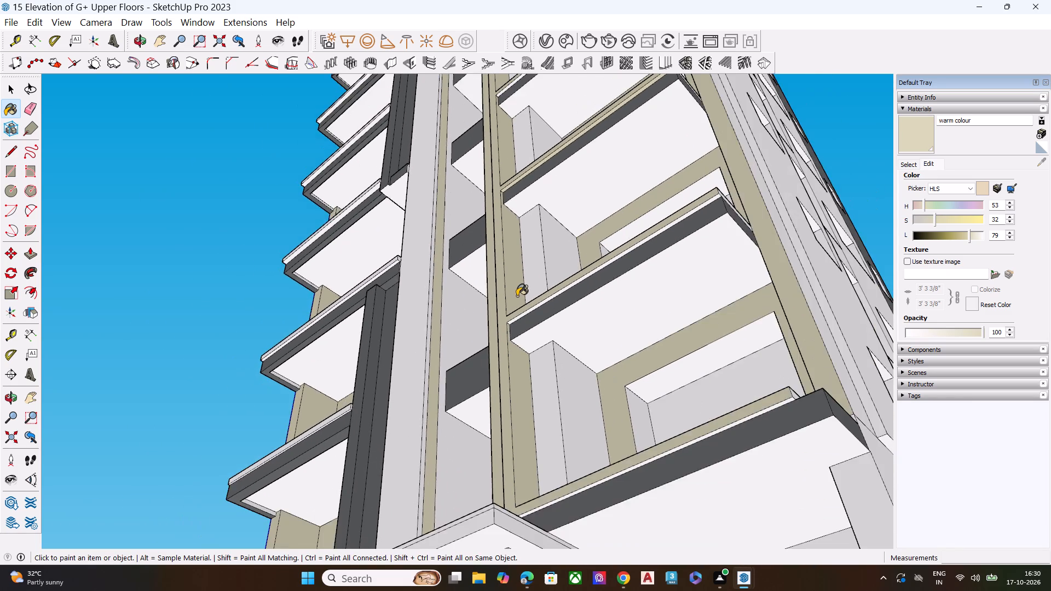
scroll(515, 296, "down", 1)
scroll(515, 296, "up", 2)
scroll(515, 296, "down", 3)
middle_click_drag(517, 310, 521, 295)
scroll(521, 295, "up", 8)
scroll(523, 305, "down", 1)
scroll(523, 305, "up", 5)
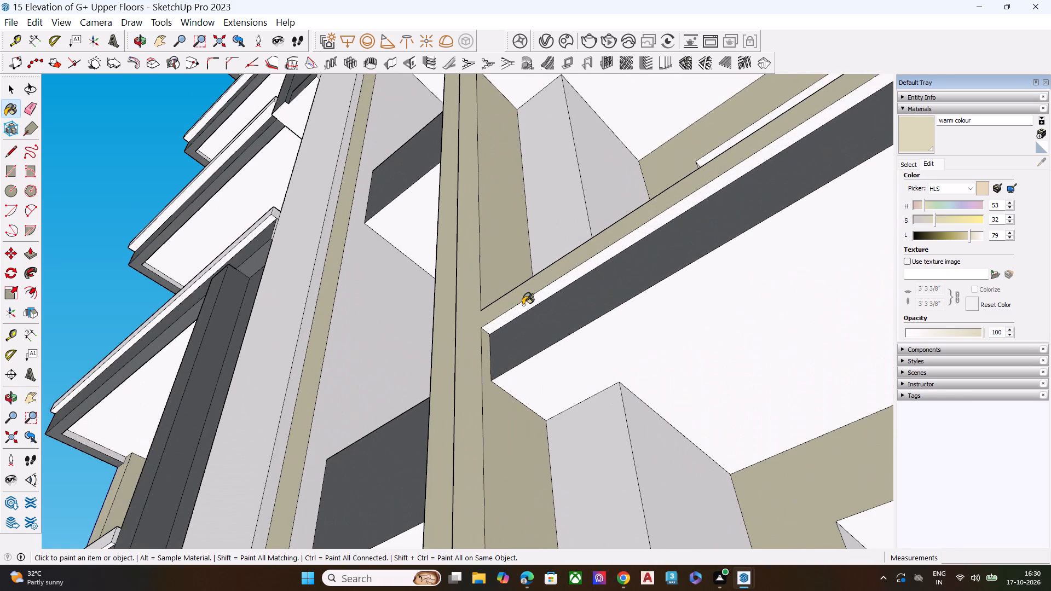
left_click(523, 305)
scroll(452, 306, "down", 7)
scroll(496, 320, "down", 6)
scroll(529, 163, "up", 3)
scroll(529, 163, "down", 1)
scroll(529, 163, "up", 1)
scroll(529, 163, "down", 1)
scroll(529, 163, "up", 3)
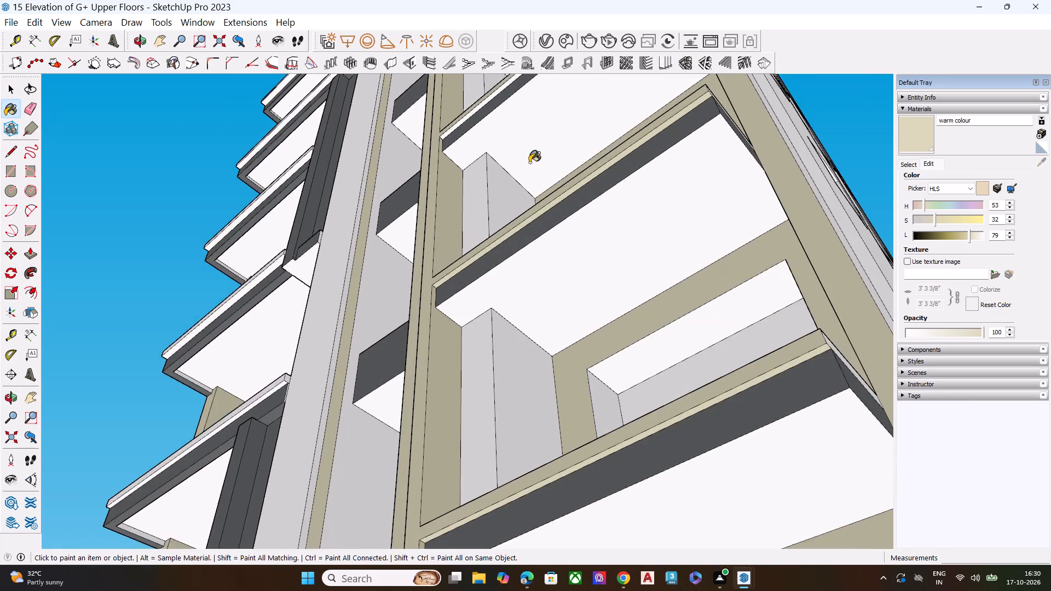
scroll(491, 237, "up", 8)
scroll(437, 295, "down", 6)
scroll(442, 315, "up", 1)
scroll(443, 316, "down", 13)
scroll(555, 125, "up", 2)
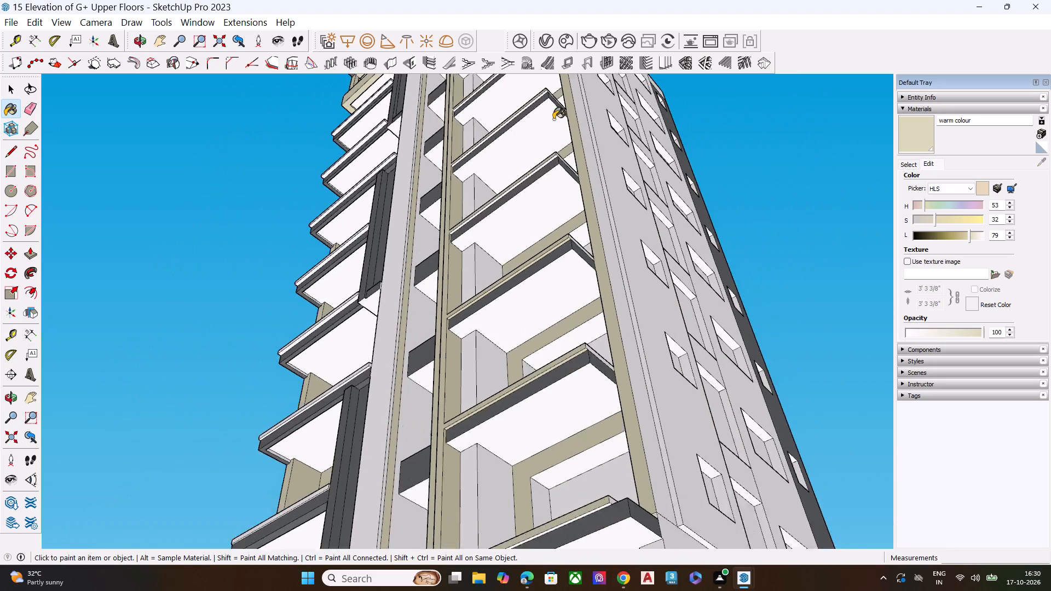
scroll(553, 119, "up", 7)
scroll(408, 318, "up", 7)
left_click(390, 344)
left_click(390, 350)
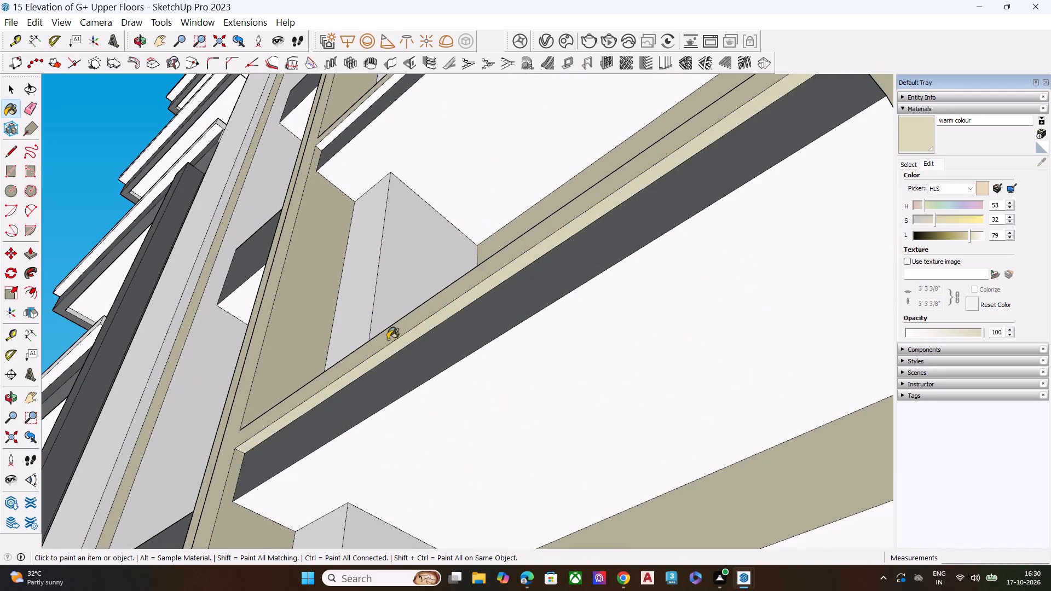
Paint the front band's underside strip and the side return's face and underside on the next right-hand balcony up with warm colour.
scroll(397, 274, "down", 3)
scroll(412, 277, "up", 1)
scroll(420, 285, "down", 4)
scroll(454, 346, "down", 7)
scroll(519, 193, "up", 3)
scroll(525, 184, "down", 1)
scroll(525, 182, "up", 6)
scroll(353, 265, "down", 1)
scroll(357, 273, "up", 1)
scroll(371, 292, "down", 2)
scroll(379, 298, "up", 3)
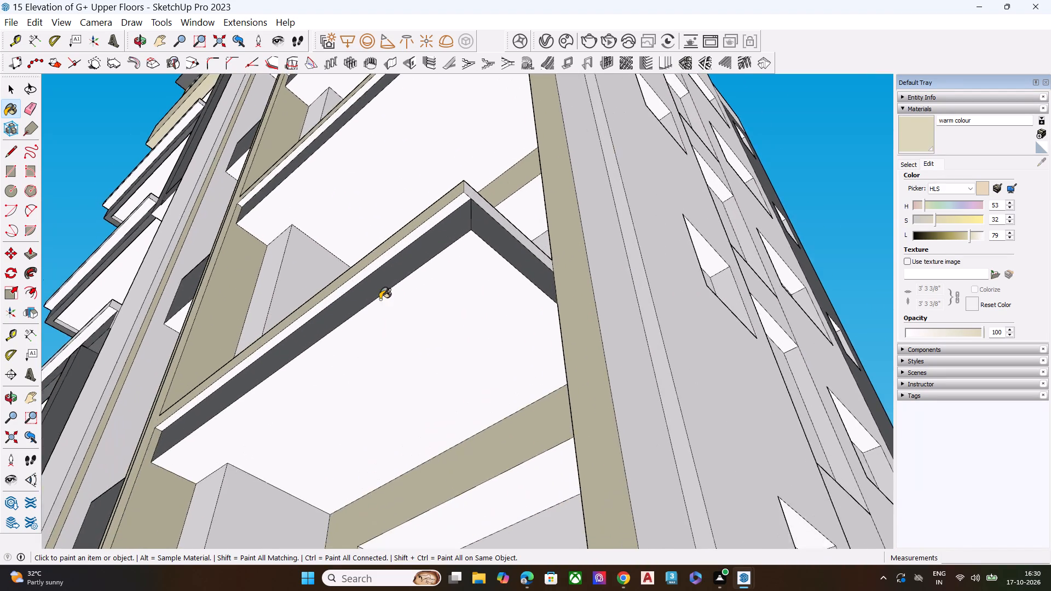
scroll(380, 299, "up", 9)
left_click(392, 240)
scroll(397, 240, "down", 4)
middle_click_drag(545, 177, 534, 299)
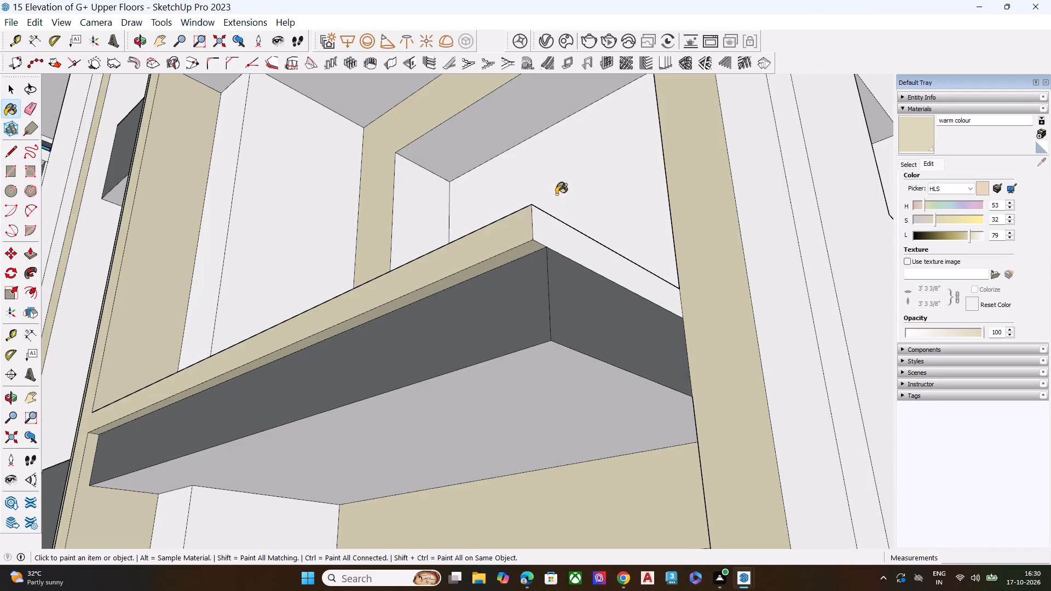
left_click(556, 218)
left_click(553, 230)
Paint the front band's underside strip and the side return band of the following right-hand balcony up with warm colour.
scroll(550, 239, "down", 8)
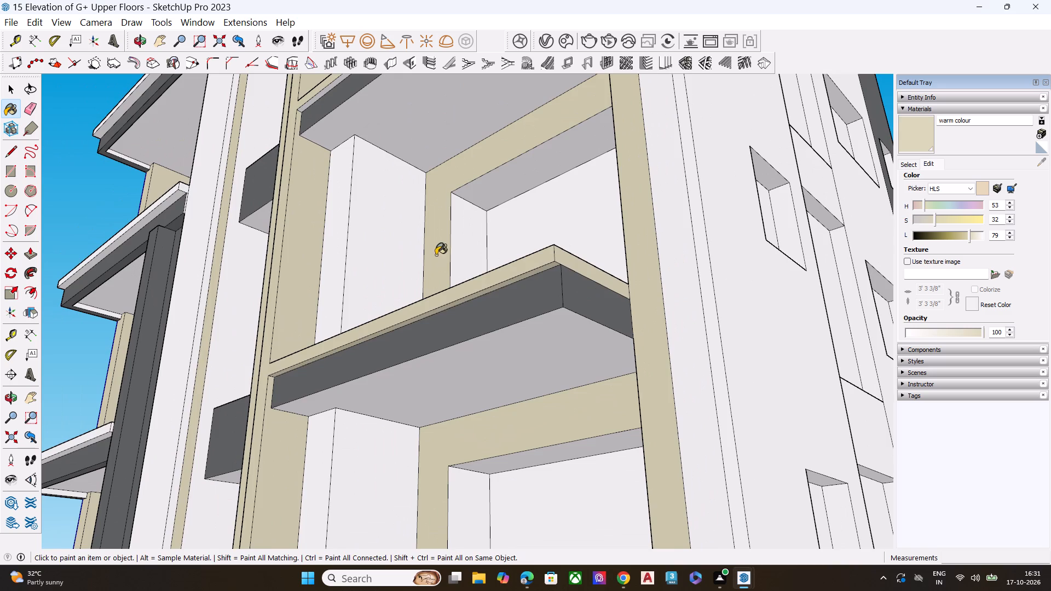
scroll(438, 268, "down", 7)
scroll(431, 199, "up", 5)
scroll(427, 174, "down", 3)
scroll(427, 174, "up", 3)
scroll(497, 154, "up", 1)
middle_click_drag(508, 136, 541, 88)
scroll(545, 82, "up", 3)
scroll(545, 82, "down", 1)
scroll(544, 84, "up", 4)
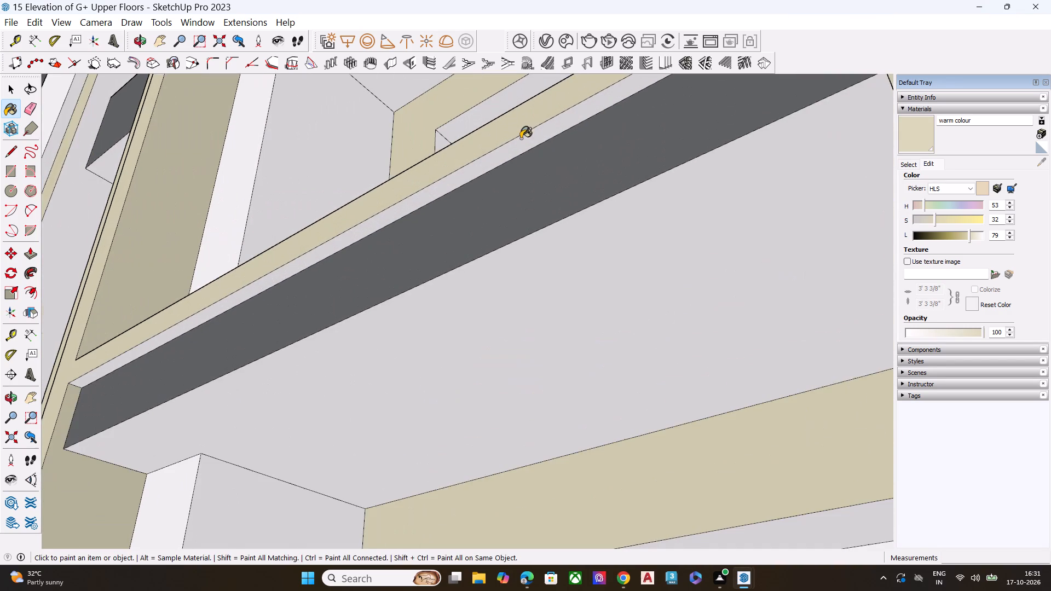
left_click(520, 141)
scroll(477, 183, "down", 7)
middle_click_drag(565, 195, 465, 309)
scroll(523, 241, "up", 2)
scroll(523, 241, "down", 1)
scroll(523, 241, "up", 2)
left_click(471, 317)
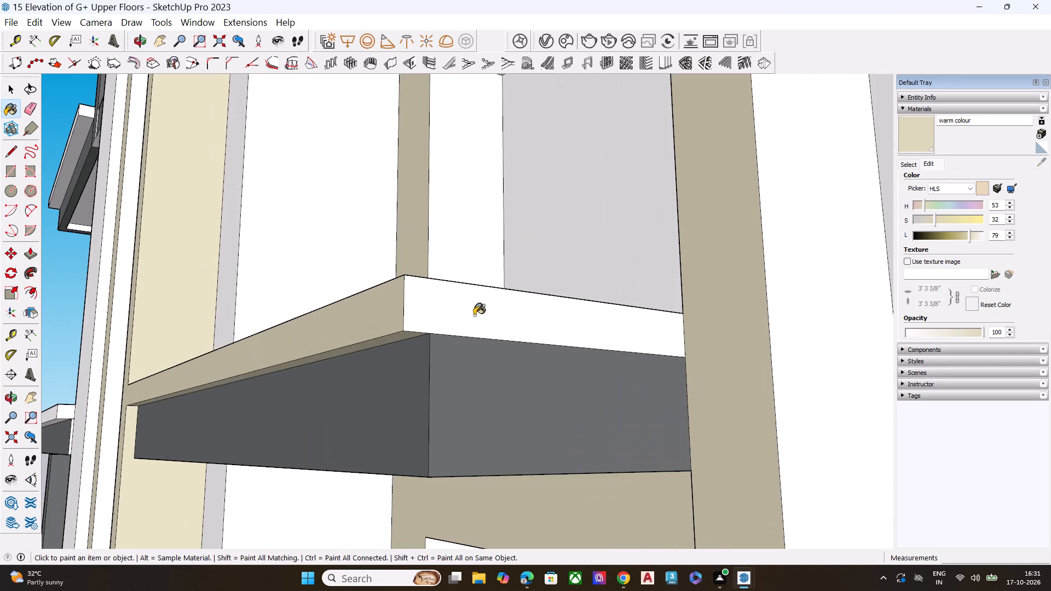
Paint the edge band's front underside strip and side return on the next higher right-hand balcony with warm colour.
scroll(526, 295, "down", 8)
scroll(394, 292, "down", 8)
middle_click_drag(437, 383, 537, 228)
scroll(537, 228, "up", 1)
scroll(346, 311, "down", 5)
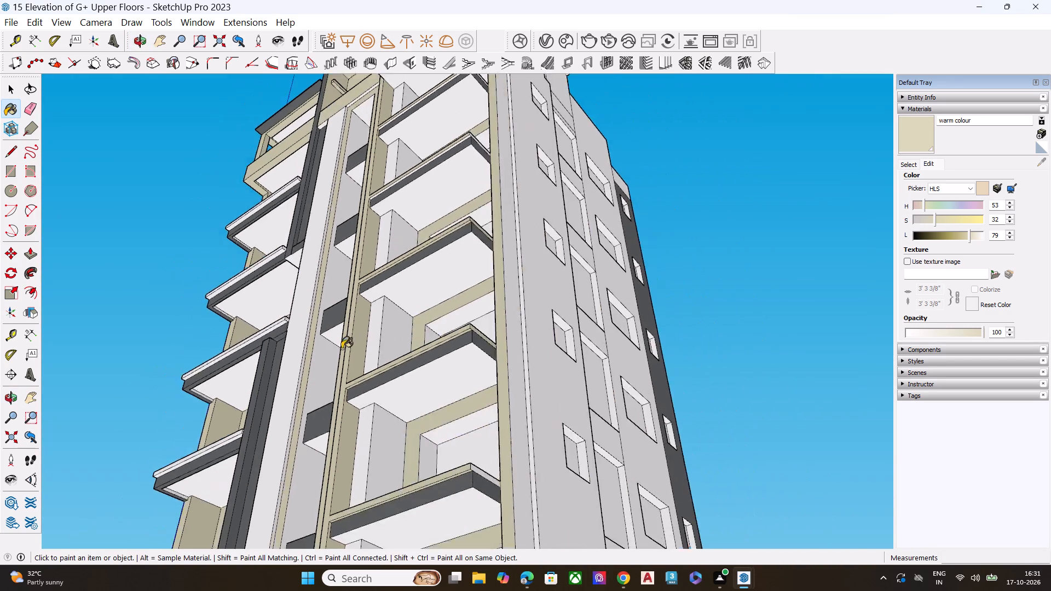
scroll(342, 349, "down", 2)
scroll(447, 200, "up", 10)
scroll(496, 136, "up", 9)
scroll(434, 122, "up", 5)
left_click(463, 142)
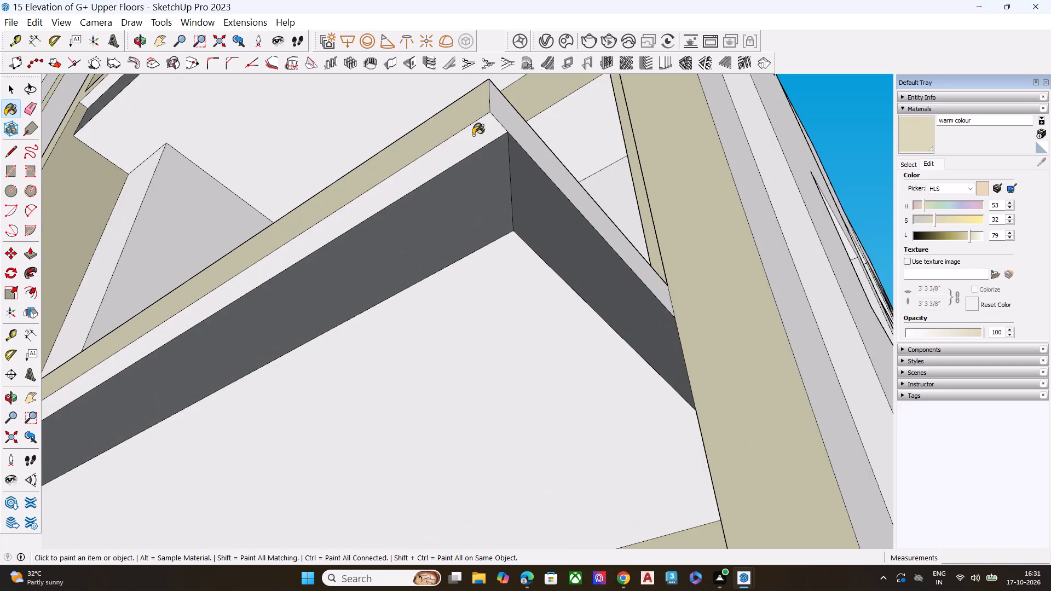
left_click(513, 120)
Paint the front underside strip and side return of the edge band on another upper right-hand balcony with warm colour.
scroll(487, 181, "down", 4)
scroll(486, 204, "up", 1)
scroll(484, 208, "down", 13)
scroll(454, 253, "down", 4)
scroll(454, 256, "up", 1)
scroll(454, 257, "down", 5)
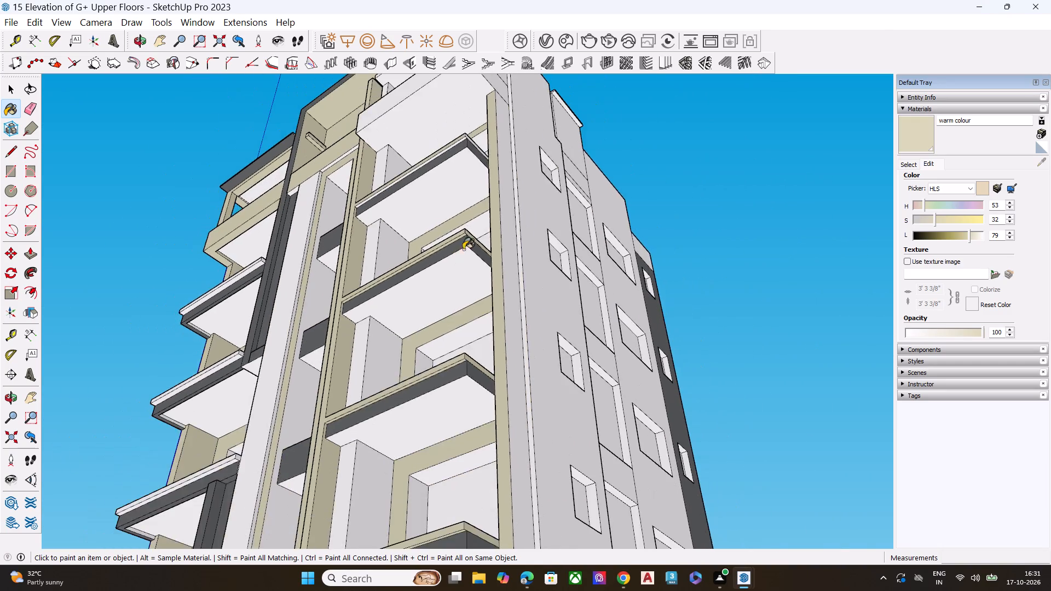
scroll(482, 96, "up", 12)
scroll(458, 289, "up", 9)
left_click(476, 294)
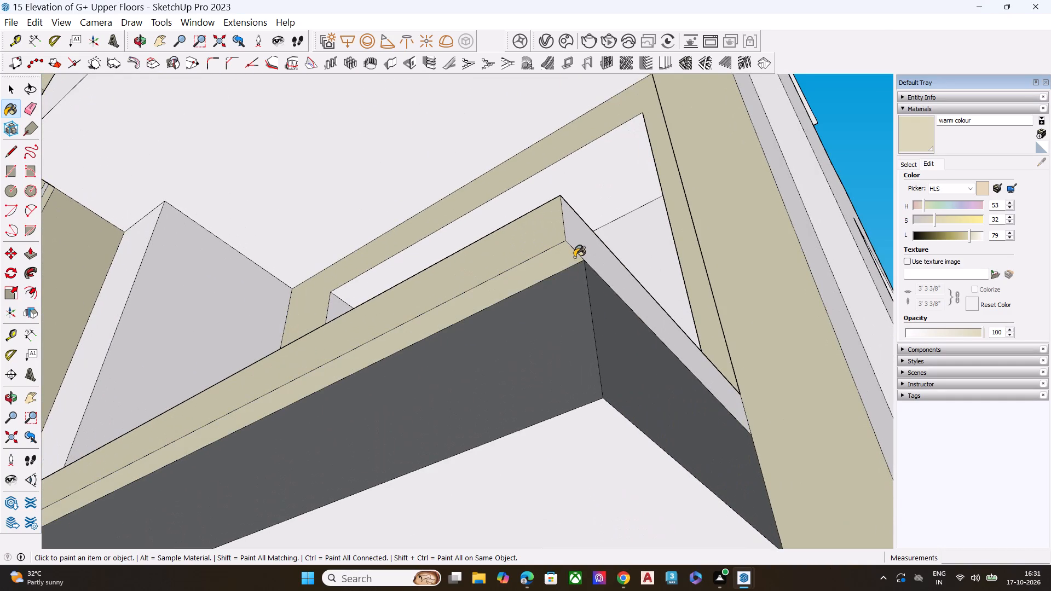
left_click(580, 246)
scroll(513, 182, "down", 13)
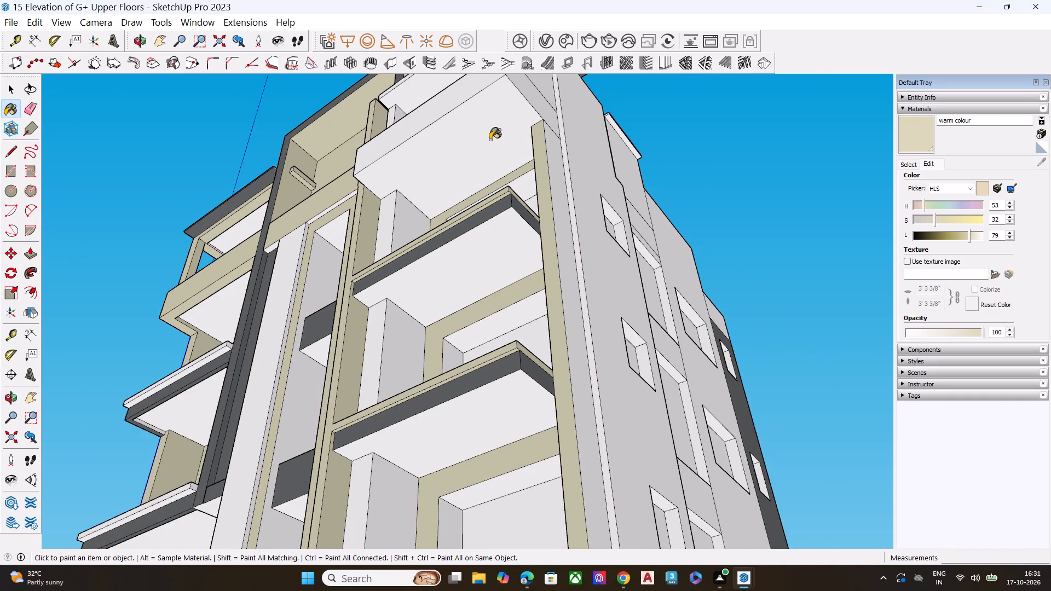
Paint the front and side faces of the right-hand terrace parapet above the top balcony with warm colour.
scroll(552, 154, "down", 7)
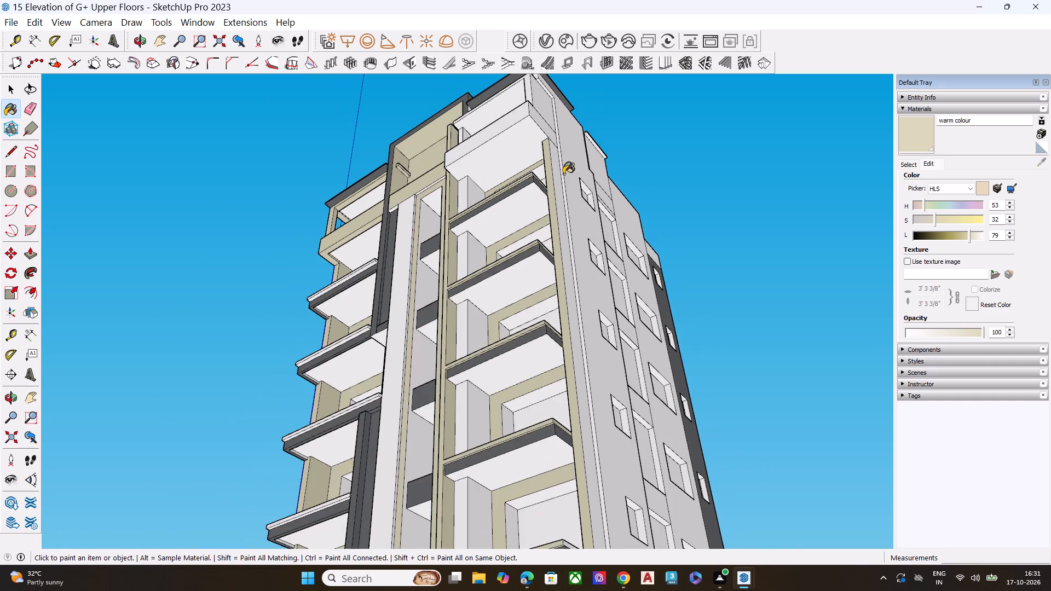
middle_click_drag(558, 186, 513, 399)
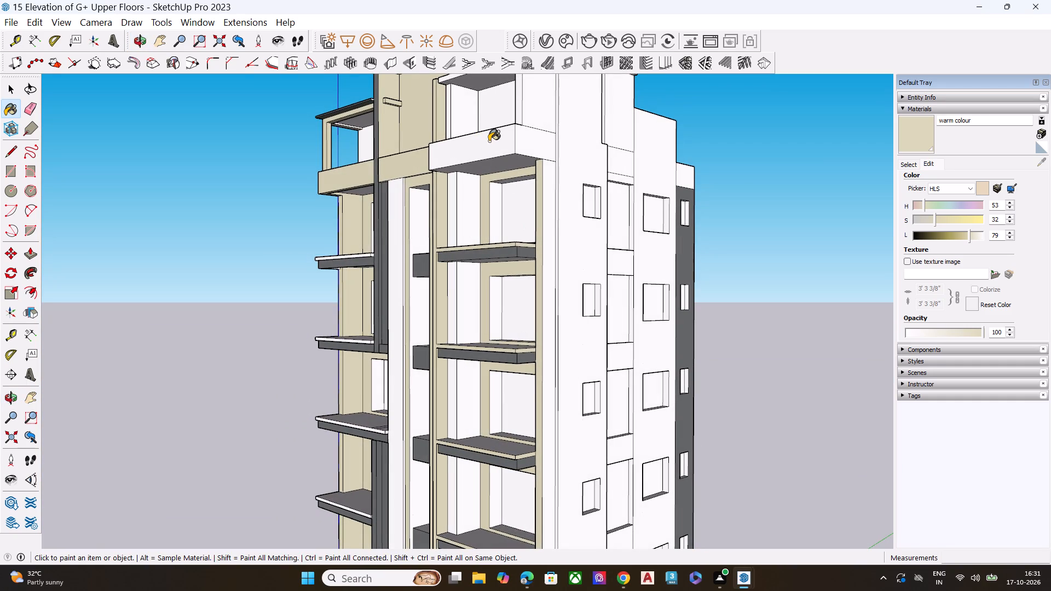
left_click(489, 141)
left_click(526, 141)
left_click(547, 173)
Stop painting, clear the selection and save the model.
key("space")
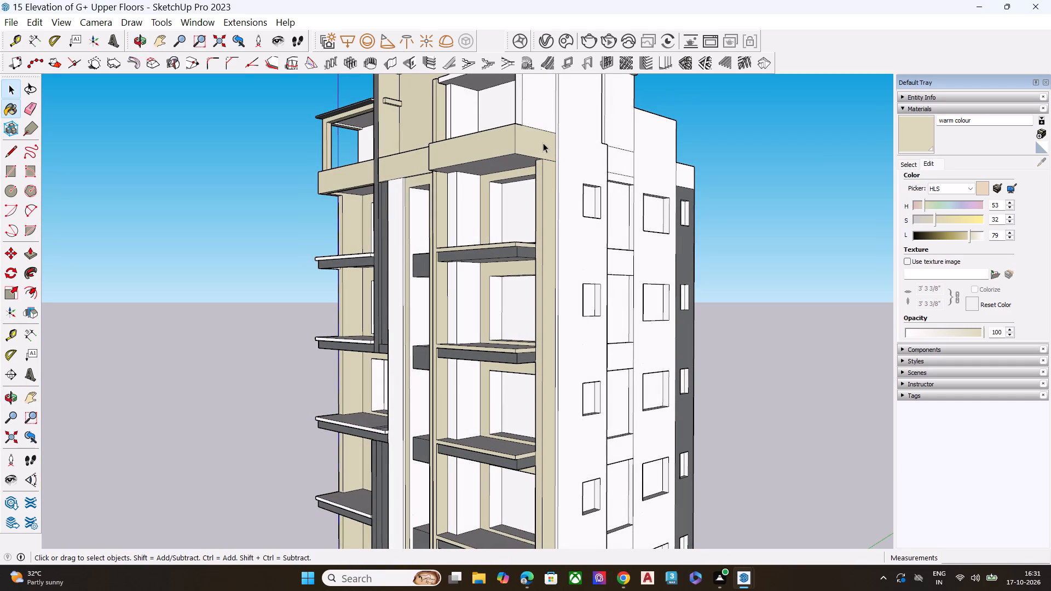
double_click(731, 133)
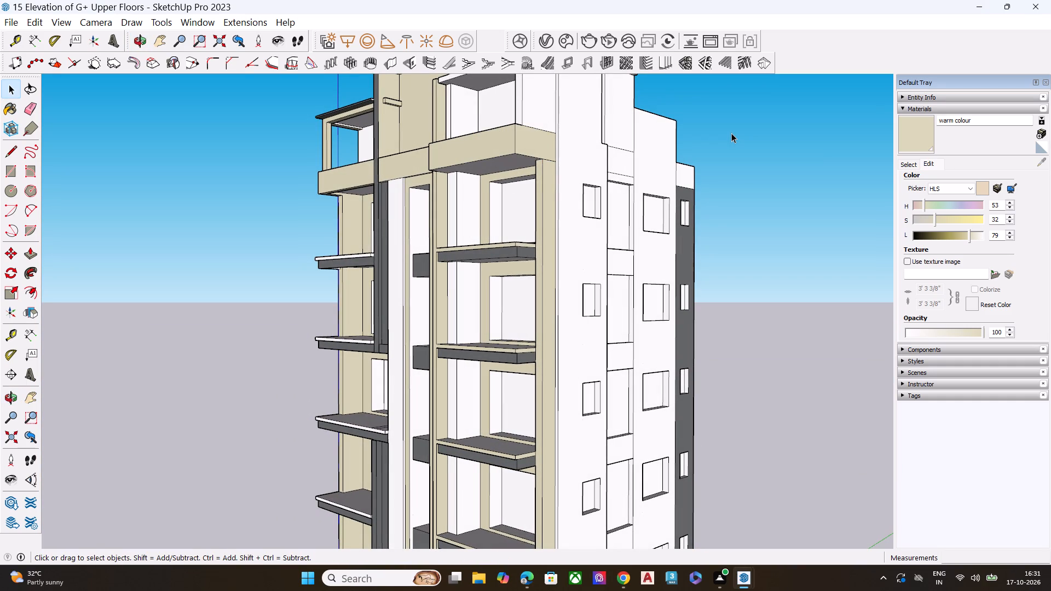
key("ctrl+s")
Examine the painted tower as a whole, including the front balconies and the corner with the windowed side.
scroll(687, 97, "down", 1)
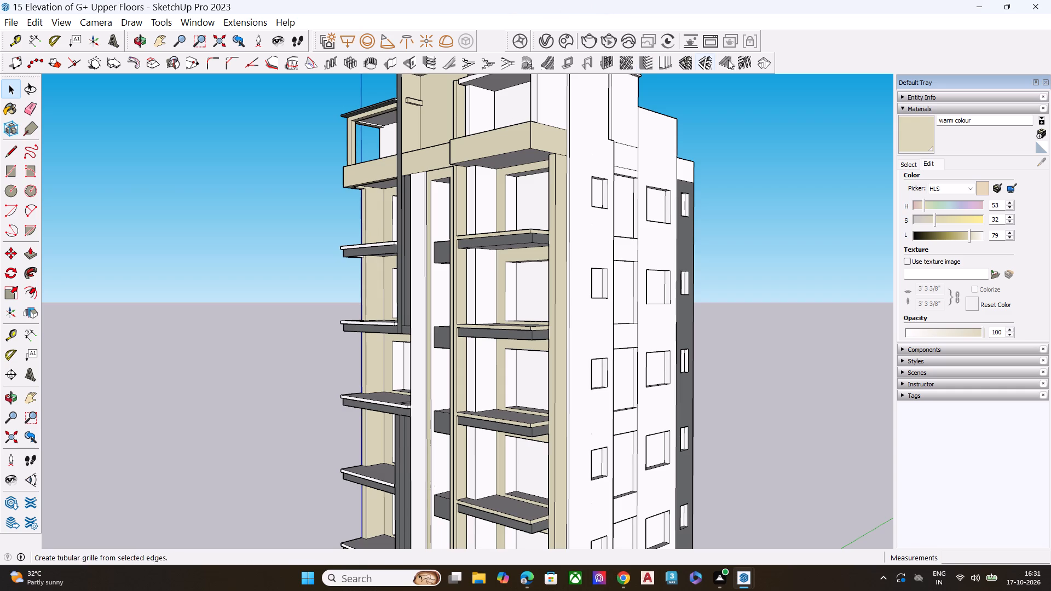
key("space")
left_click(737, 235)
key("space")
left_click(740, 235)
scroll(740, 235, "down", 5)
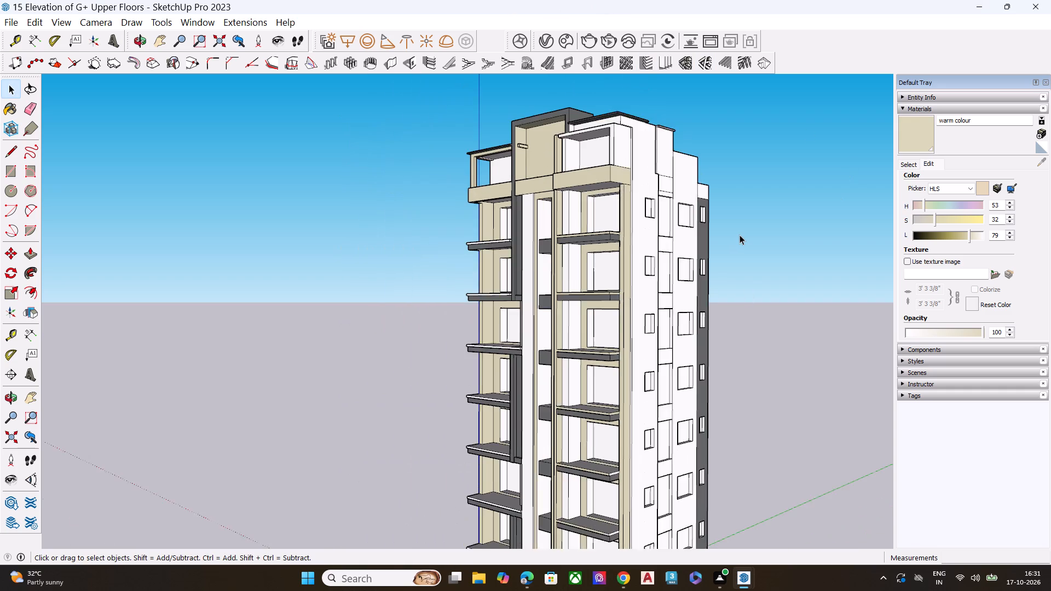
scroll(740, 235, "down", 5)
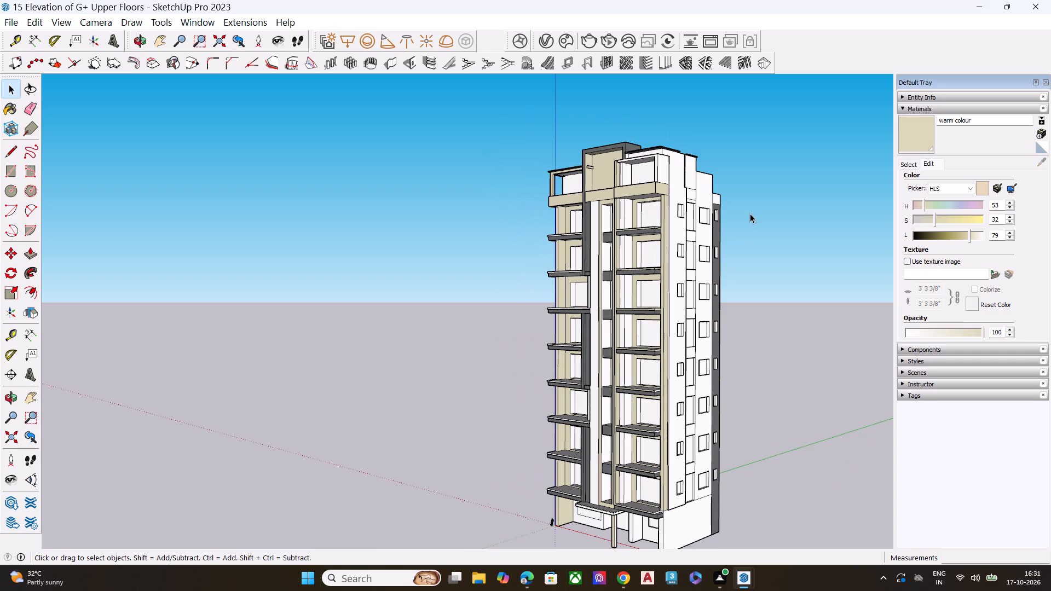
key("space")
left_click(750, 213)
key("space")
left_click(747, 218)
key("space")
middle_click_drag(776, 293, 622, 328)
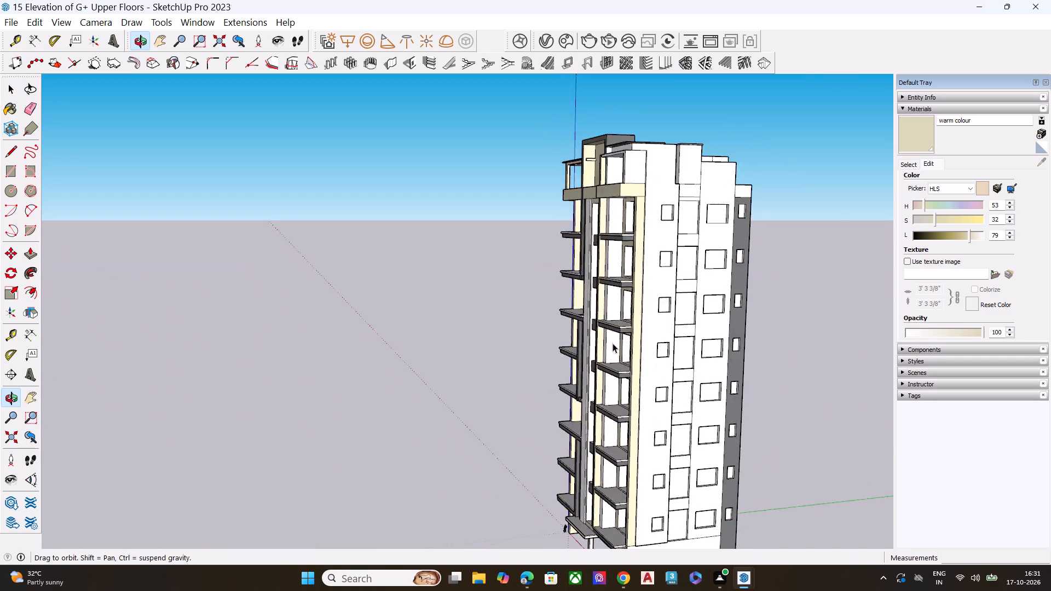
scroll(613, 343, "up", 7)
scroll(604, 301, "down", 6)
middle_click_drag(631, 333, 642, 248)
scroll(638, 242, "up", 7)
scroll(608, 207, "down", 2)
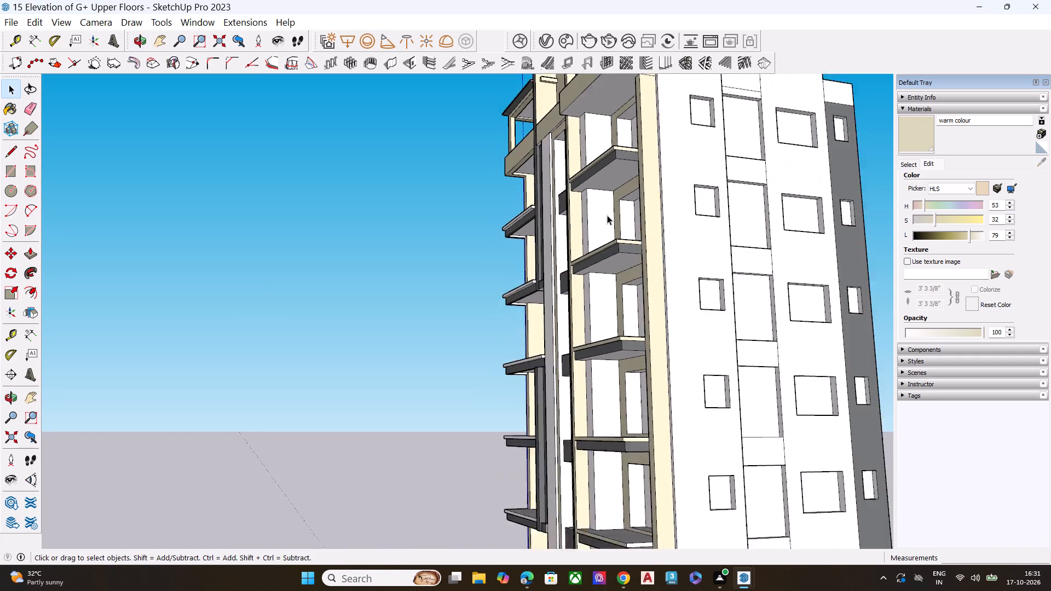
scroll(607, 215, "down", 4)
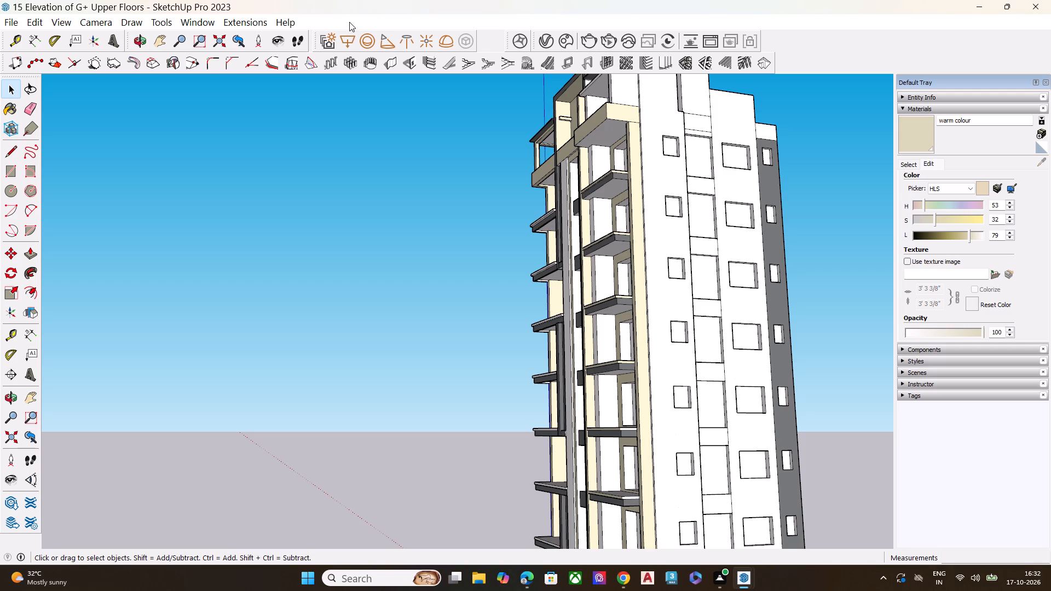
Examine the windowed side elevation and the plain wall around the corner for surfaces still lacking a material.
key("space")
scroll(164, 66, "down", 4)
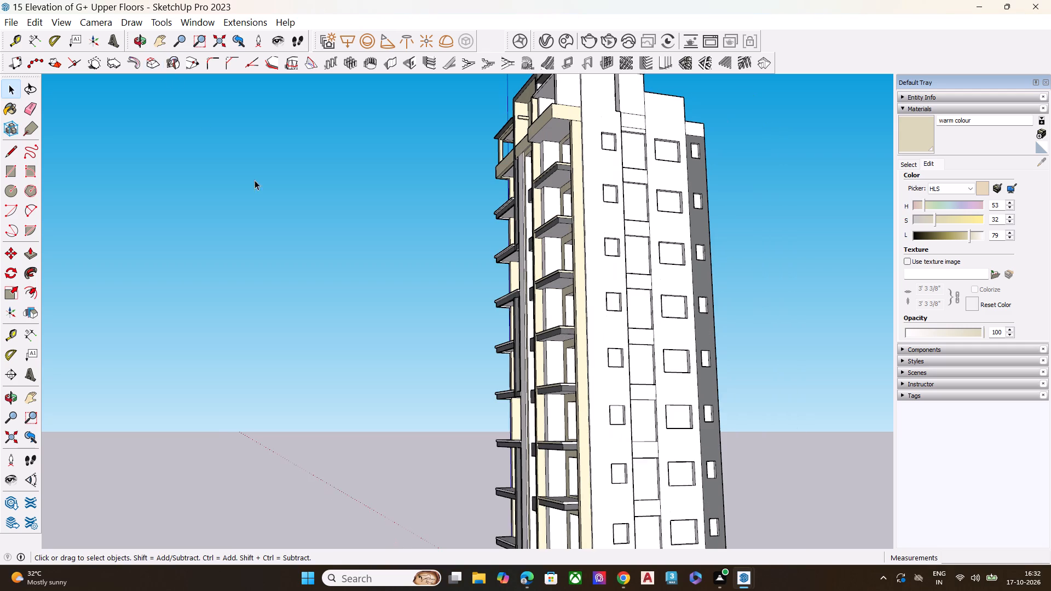
scroll(478, 287, "down", 3)
middle_click_drag(620, 289, 574, 373)
scroll(587, 312, "up", 7)
scroll(649, 248, "down", 3)
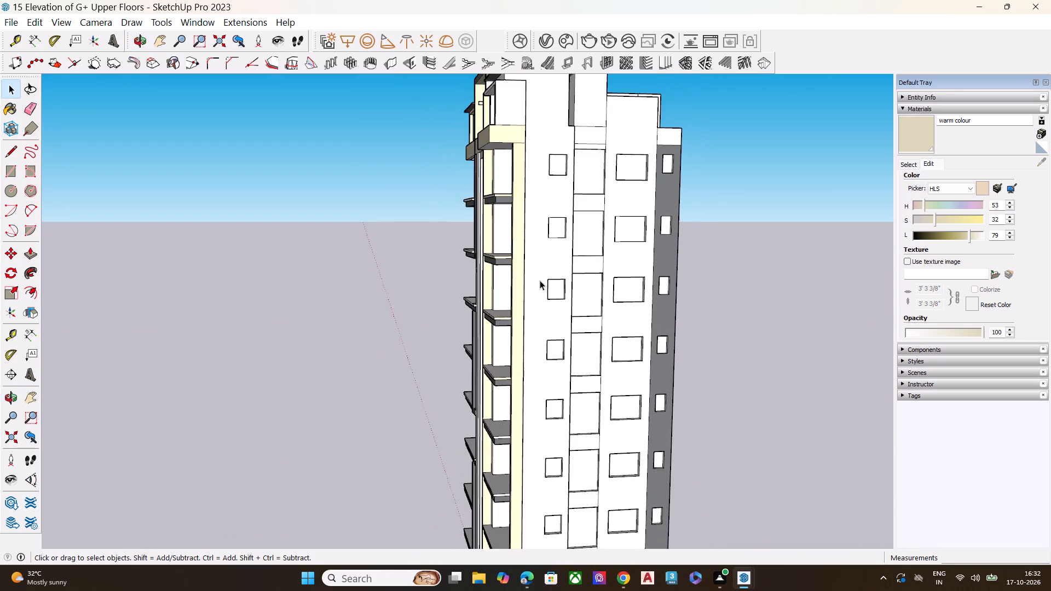
scroll(540, 280, "down", 1)
middle_click_drag(712, 288, 518, 282)
key("space")
left_click(717, 279)
key("space")
middle_click_drag(730, 297, 487, 253)
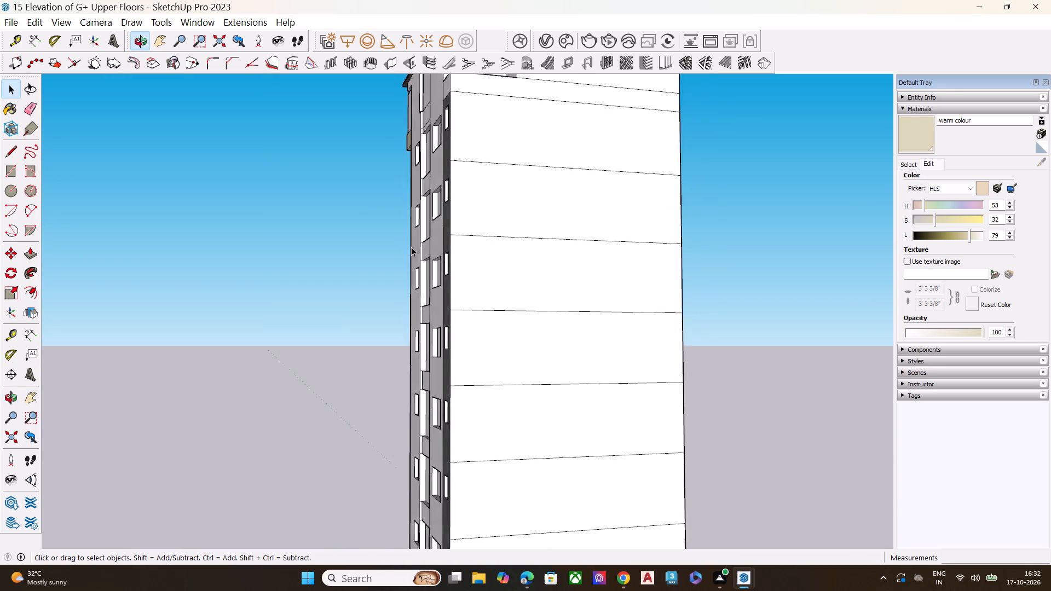
Examine the windowed side elevation and the upper front balconies for unpainted surfaces.
scroll(398, 247, "up", 1)
scroll(361, 247, "down", 2)
scroll(361, 251, "up", 1)
scroll(361, 252, "down", 5)
middle_click_drag(600, 293, 696, 185)
middle_click_drag(357, 269, 757, 279)
middle_click_drag(540, 278, 545, 279)
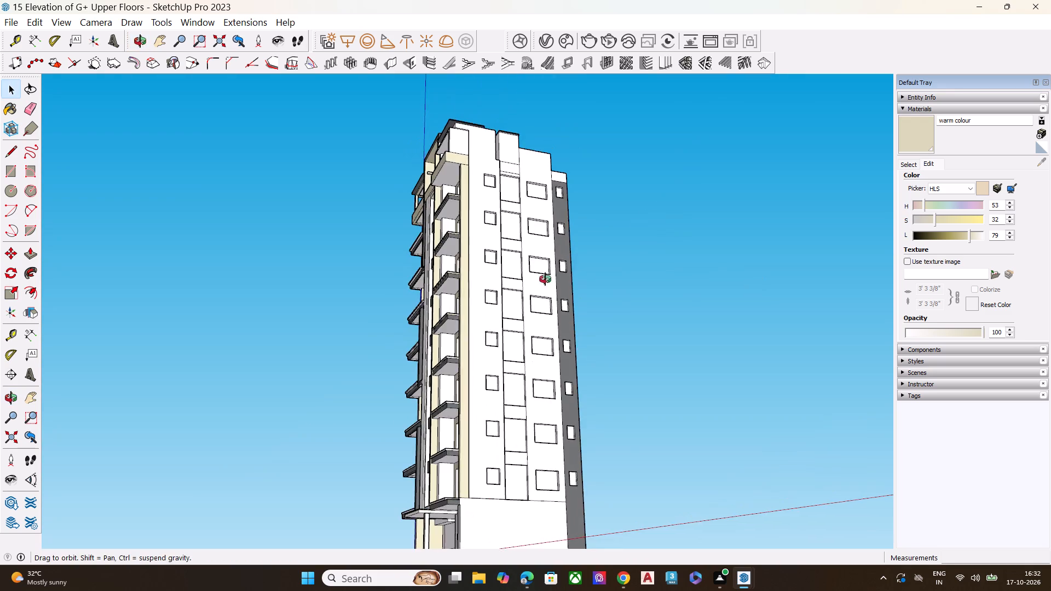
middle_click_drag(545, 279, 722, 308)
scroll(548, 213, "up", 8)
scroll(501, 193, "down", 7)
middle_click_drag(438, 222, 581, 192)
scroll(466, 204, "up", 8)
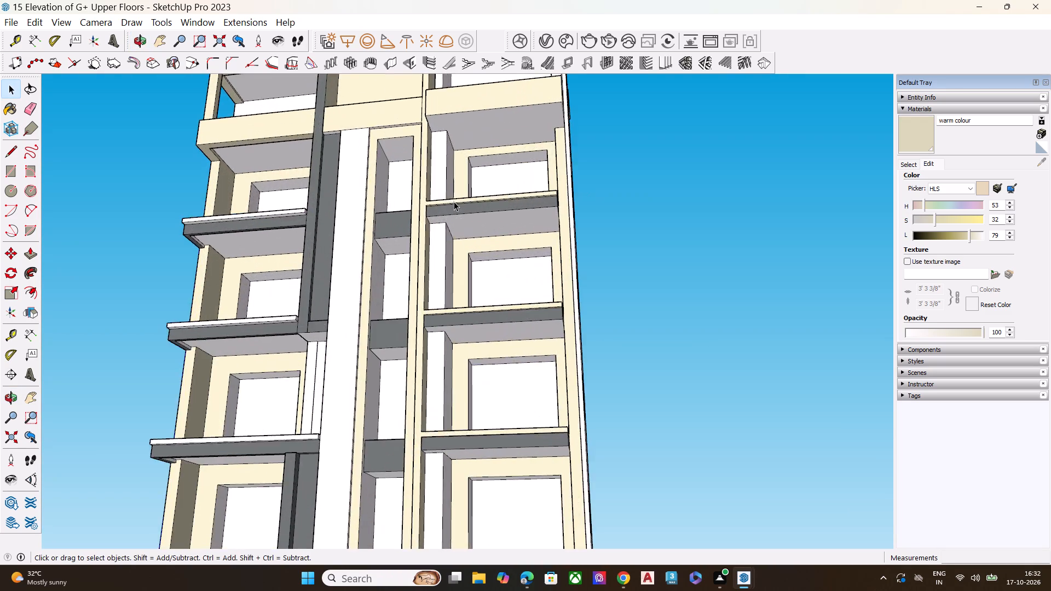
scroll(454, 201, "down", 5)
scroll(444, 207, "up", 1)
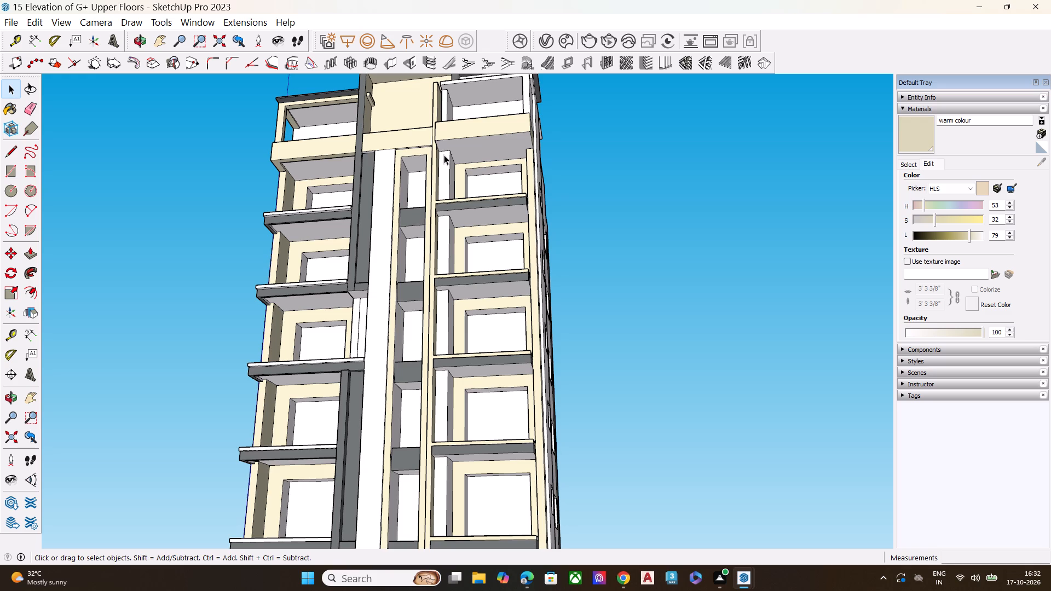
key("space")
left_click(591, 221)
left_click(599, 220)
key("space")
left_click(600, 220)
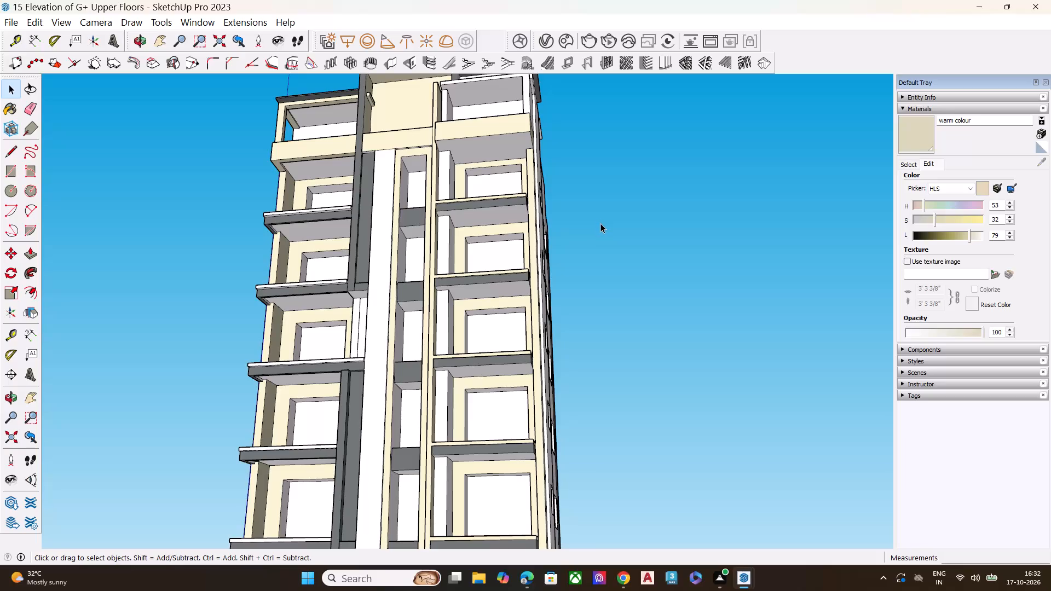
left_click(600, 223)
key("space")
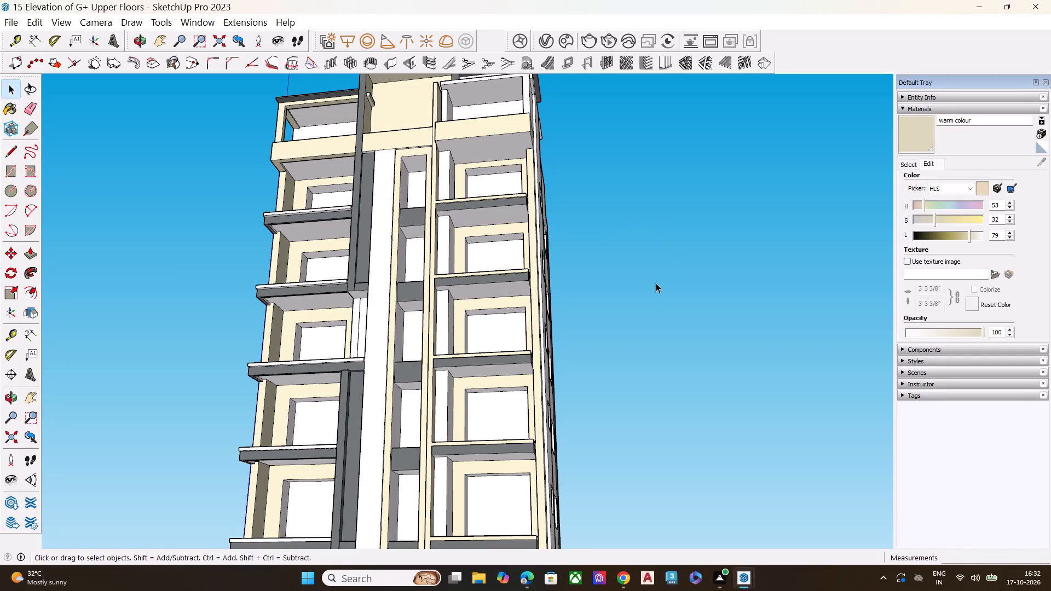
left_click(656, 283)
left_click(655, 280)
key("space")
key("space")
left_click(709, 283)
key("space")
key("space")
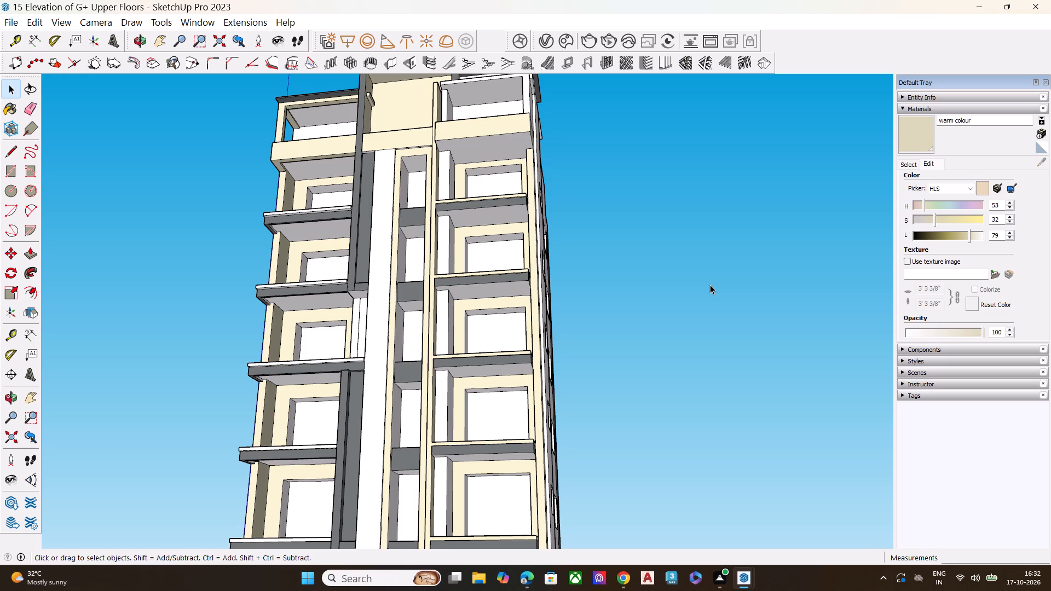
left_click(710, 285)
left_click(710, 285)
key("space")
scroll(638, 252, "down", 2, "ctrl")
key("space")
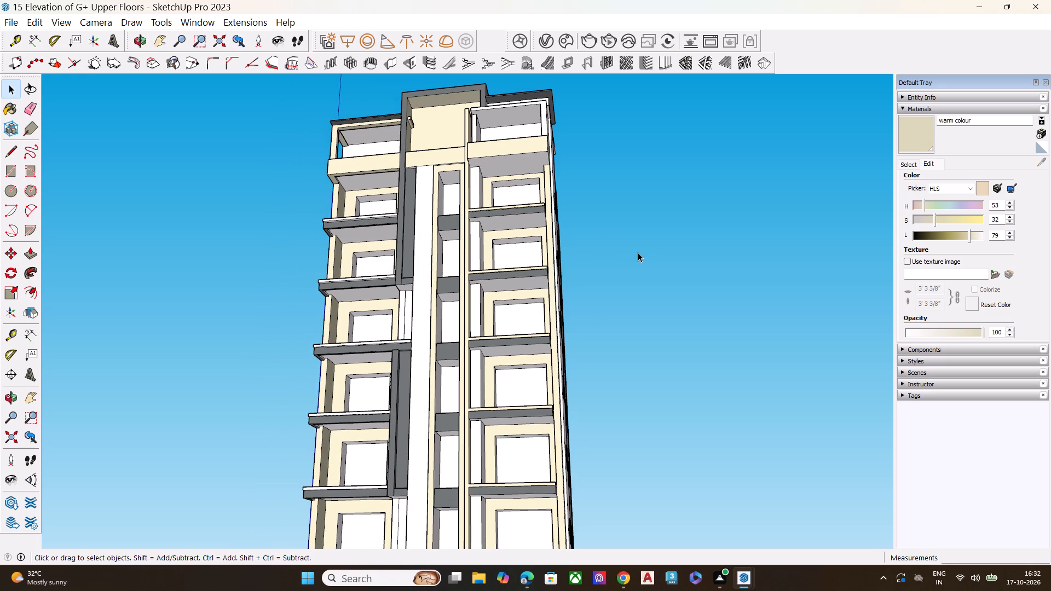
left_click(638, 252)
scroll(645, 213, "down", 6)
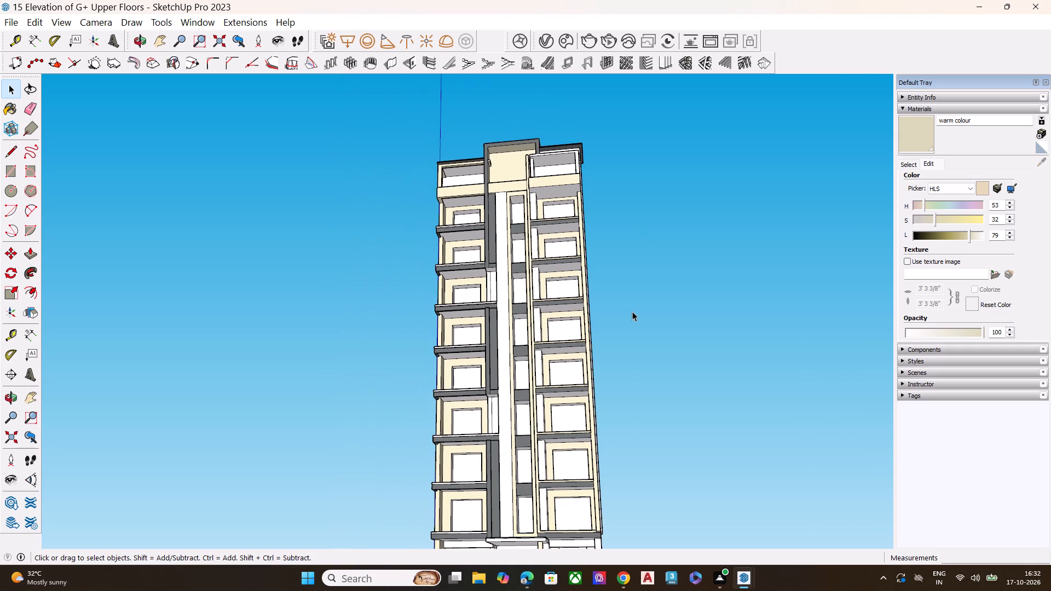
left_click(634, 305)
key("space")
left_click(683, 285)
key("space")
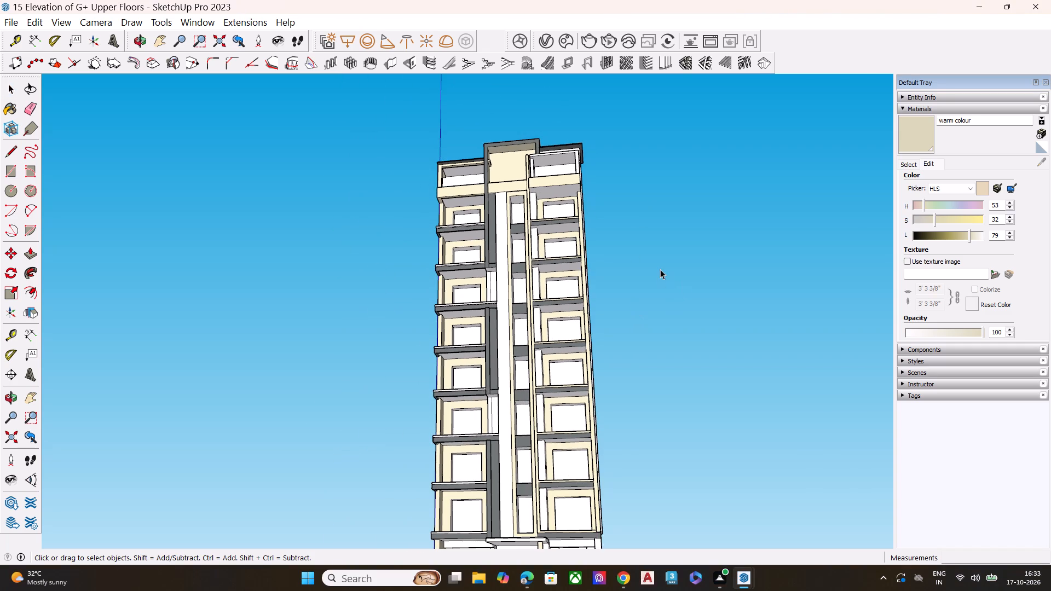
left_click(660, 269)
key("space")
Examine the tower's front elevation and the painted upper balconies, central column and parapet band up close.
scroll(667, 236, "down", 1)
middle_click_drag(667, 236, 740, 273)
scroll(735, 263, "up", 1)
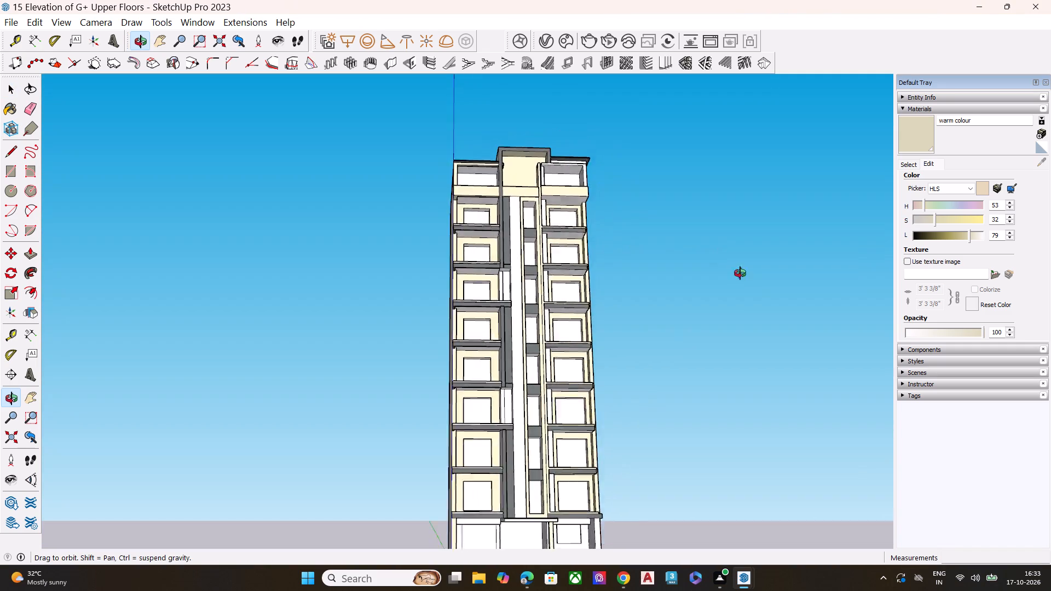
middle_click_drag(740, 273, 753, 306)
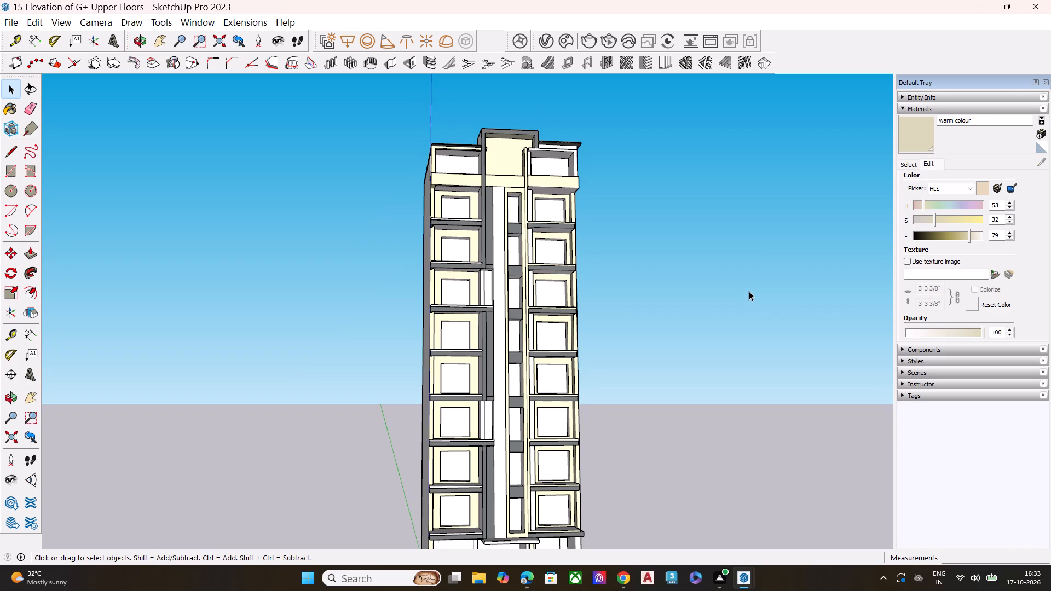
scroll(491, 229, "up", 13)
middle_click(510, 194)
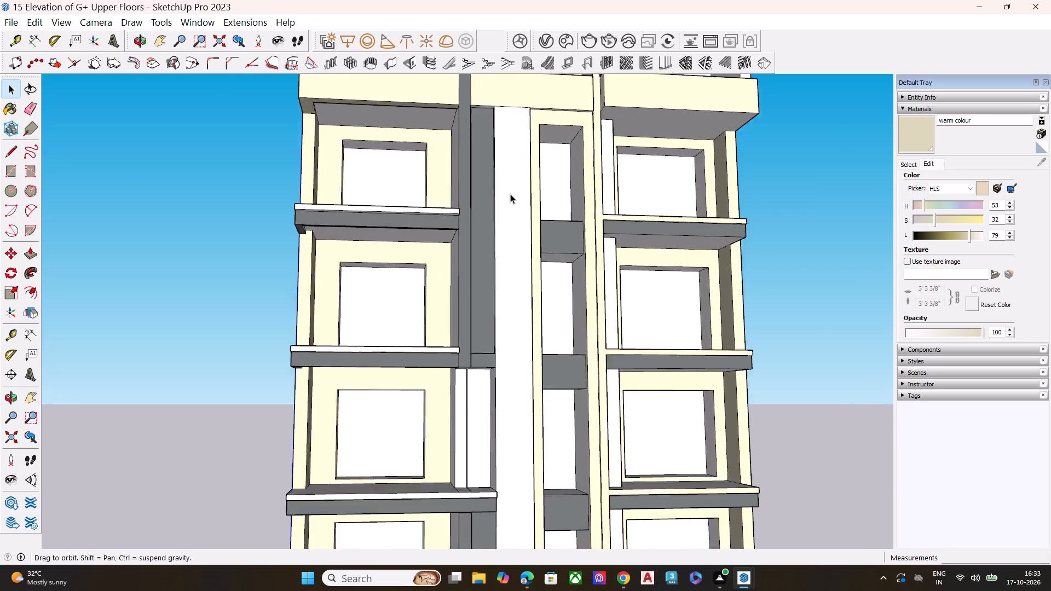
scroll(510, 194, "up", 4)
middle_click_drag(495, 188, 388, 315)
scroll(369, 315, "up", 1)
scroll(419, 231, "down", 6)
scroll(451, 236, "up", 1)
scroll(457, 237, "down", 2)
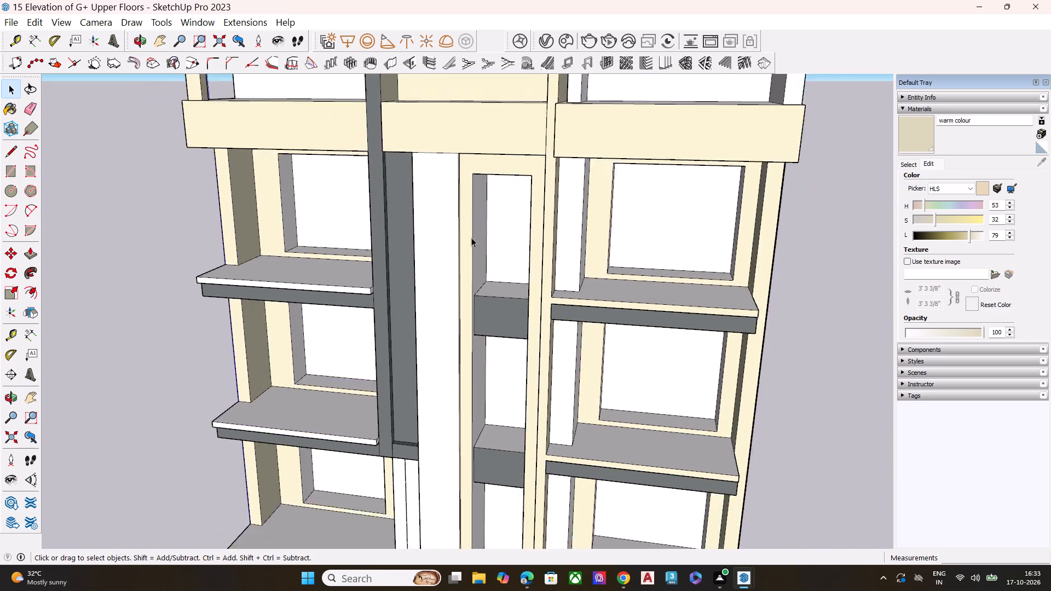
scroll(471, 237, "down", 15)
Run a V-Ray test render of the tower's front elevation, inspect it and close the frame buffer.
middle_click_drag(452, 266, 446, 185)
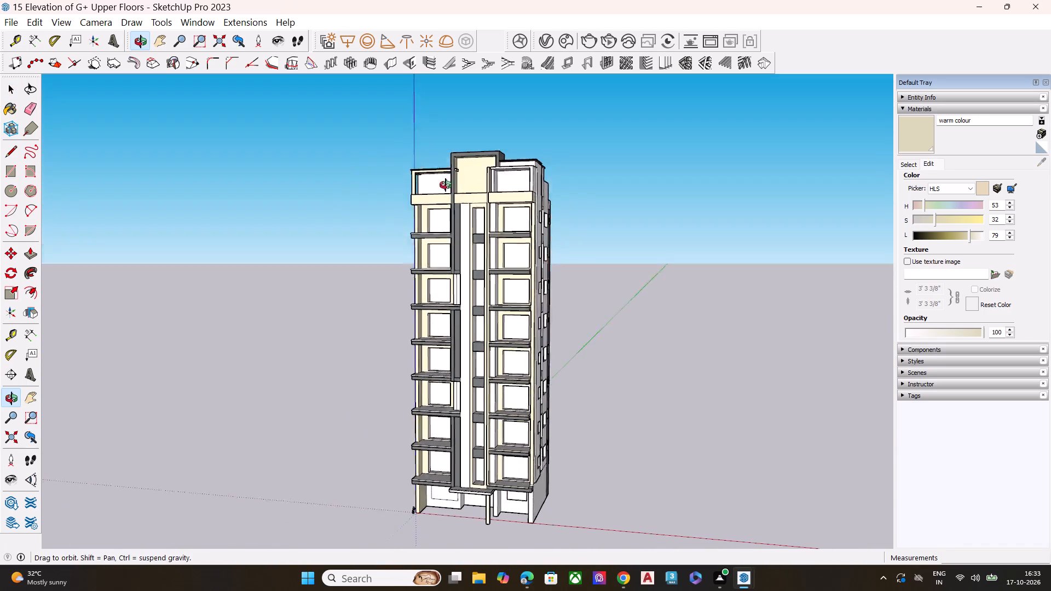
middle_click_drag(446, 185, 463, 156)
middle_click_drag(467, 294, 536, 276)
scroll(513, 236, "up", 1)
scroll(620, 106, "down", 1)
scroll(648, 86, "up", 1)
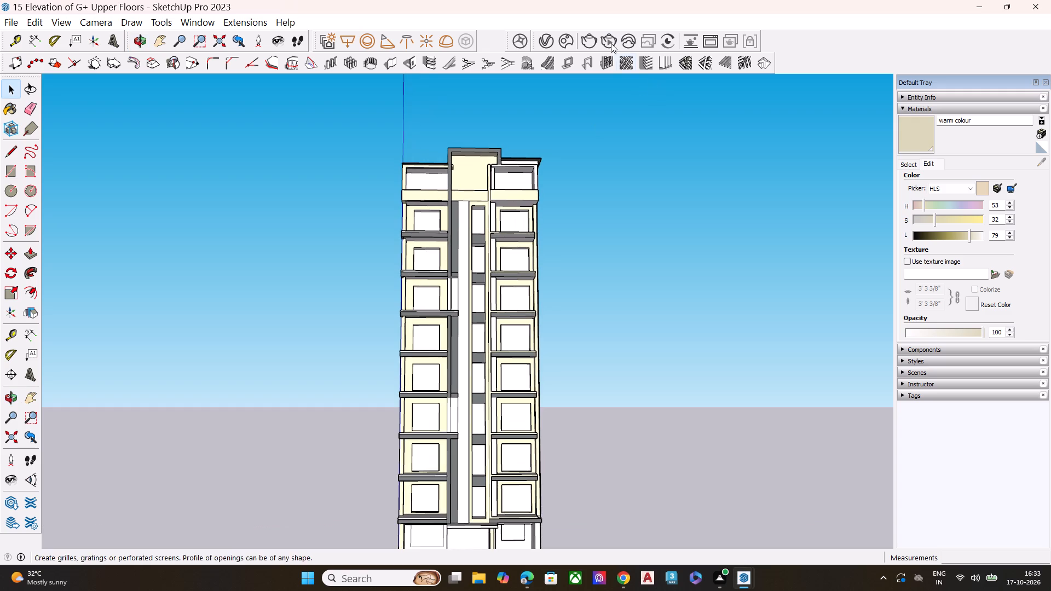
left_click(588, 41)
scroll(311, 247, "up", 4)
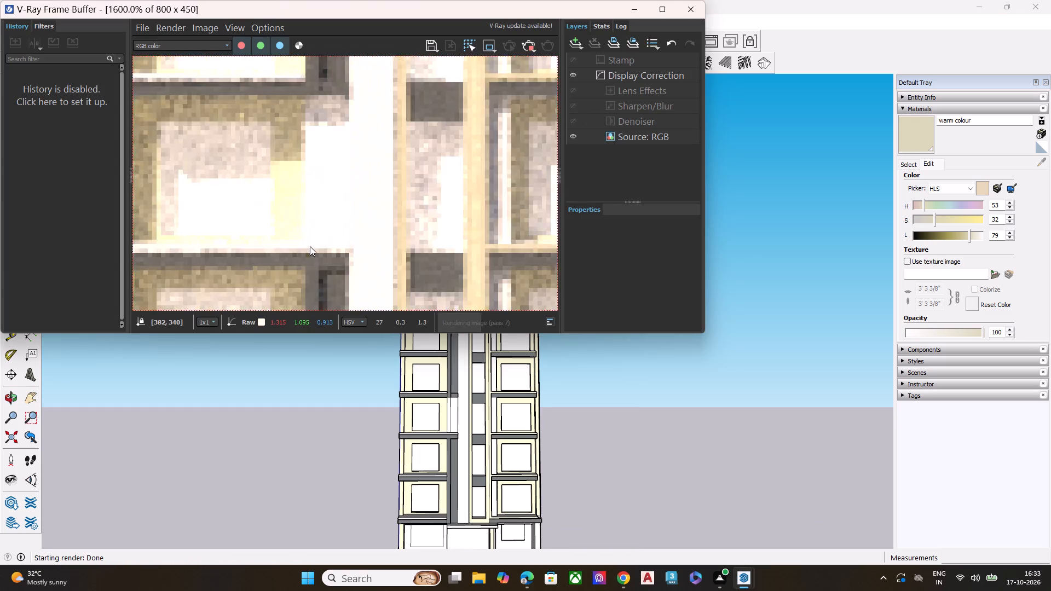
scroll(310, 246, "down", 4)
scroll(266, 135, "up", 2)
scroll(385, 101, "down", 2)
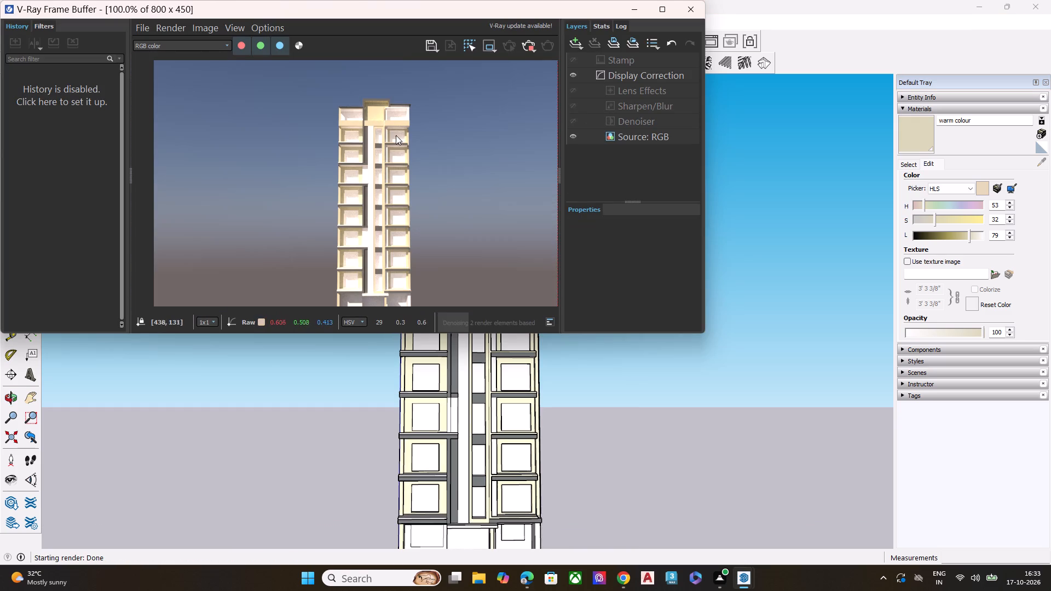
left_click(696, 2)
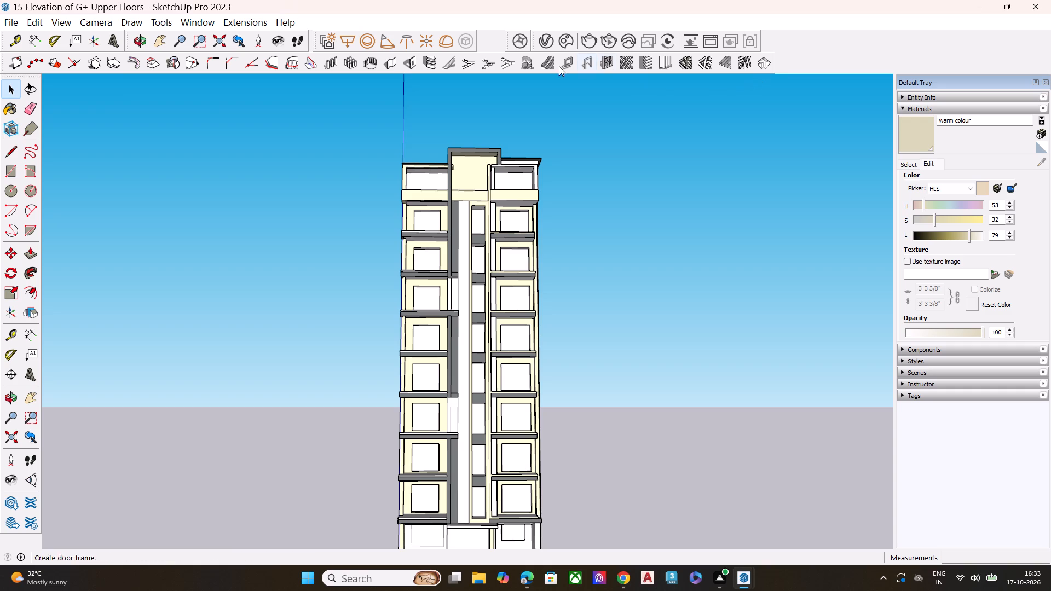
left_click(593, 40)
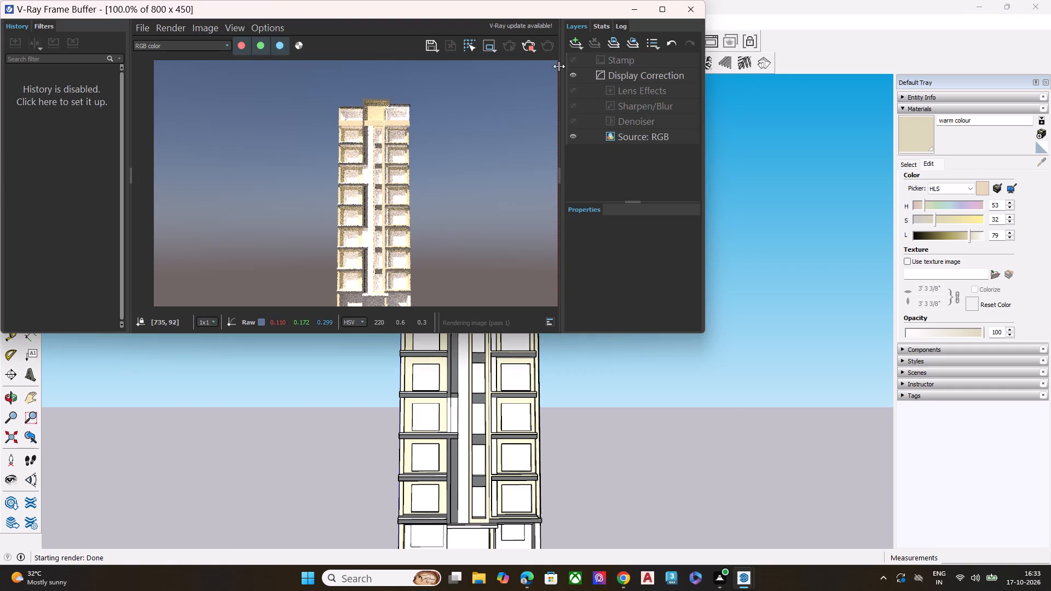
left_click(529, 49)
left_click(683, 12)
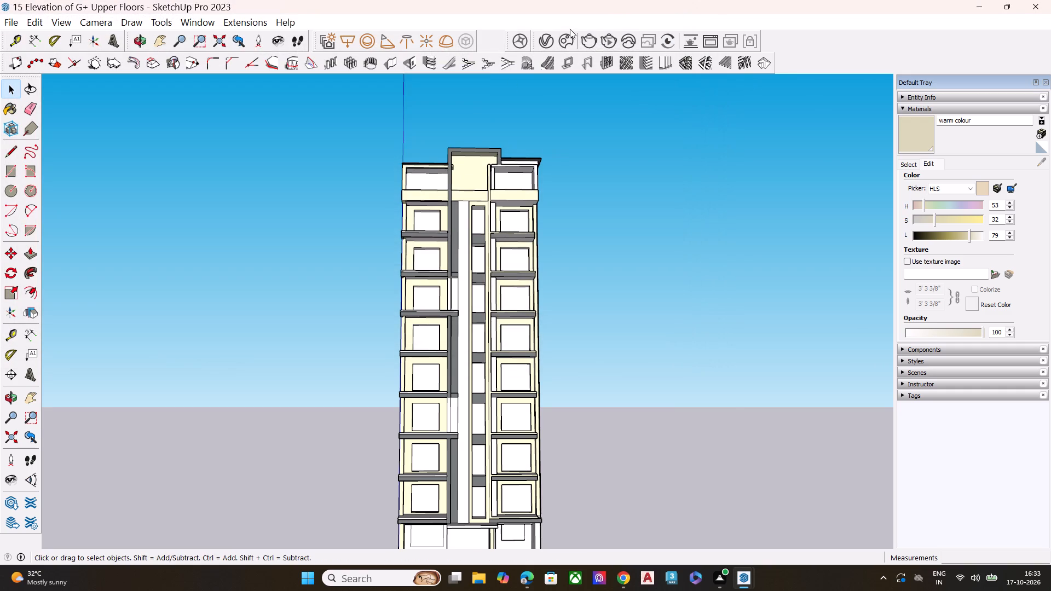
Delete the warm colour material permanently from the scene in the V-Ray Asset Editor.
left_click(553, 42)
left_click(376, 351)
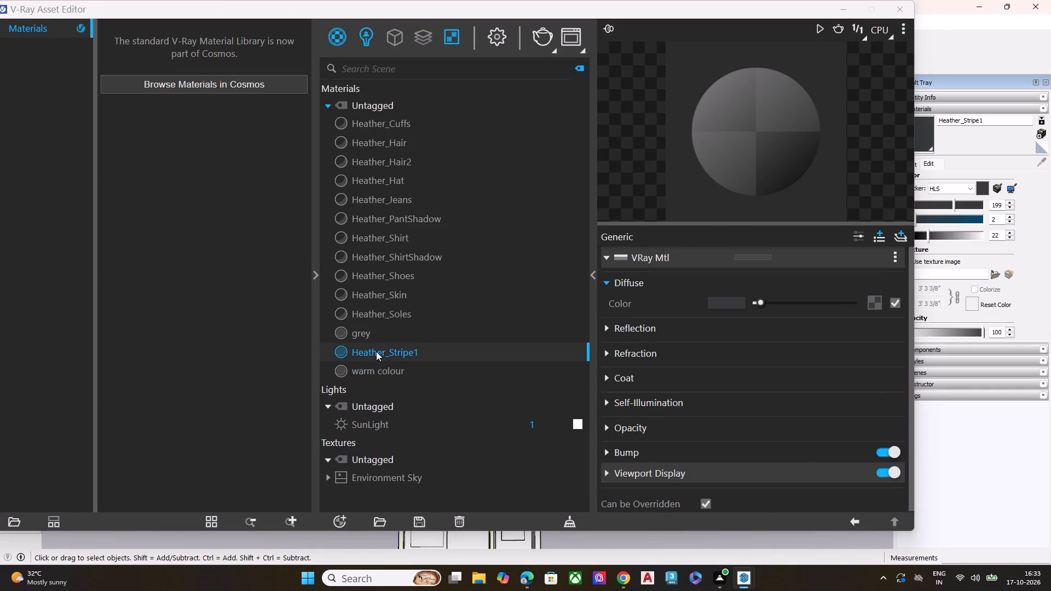
left_click(382, 373)
right_click(382, 373)
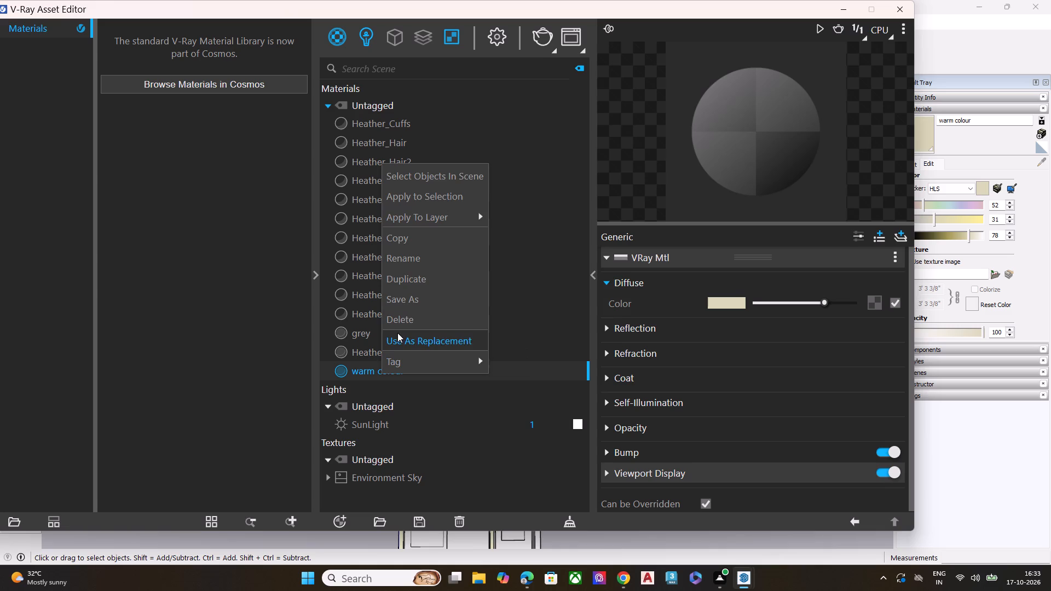
left_click(397, 325)
left_click(561, 289)
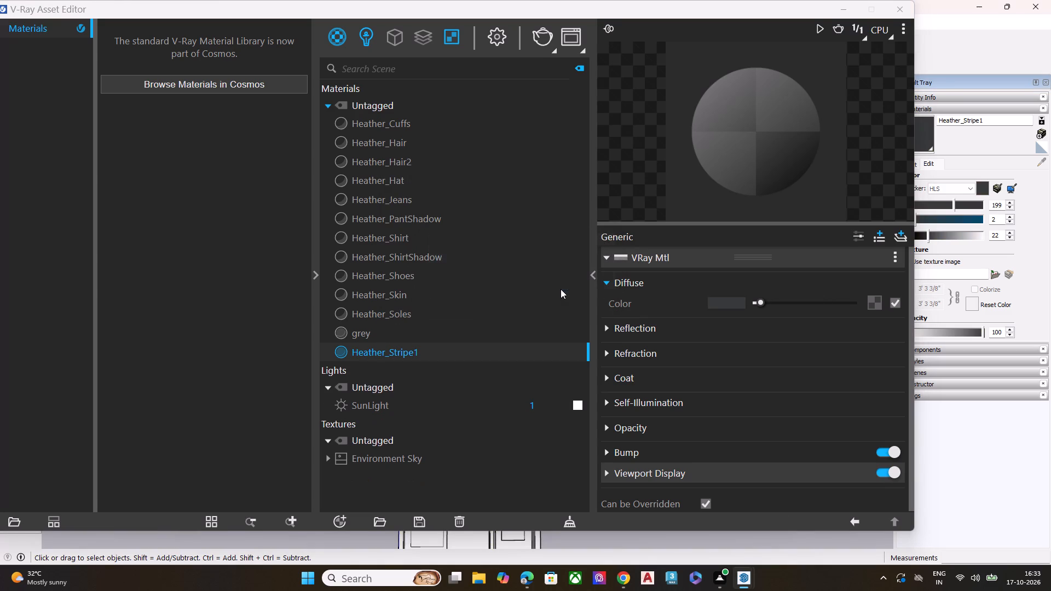
Delete the Heather_Stripe1 material permanently from the scene and close the V-Ray Asset Editor.
right_click(458, 350)
left_click(481, 302)
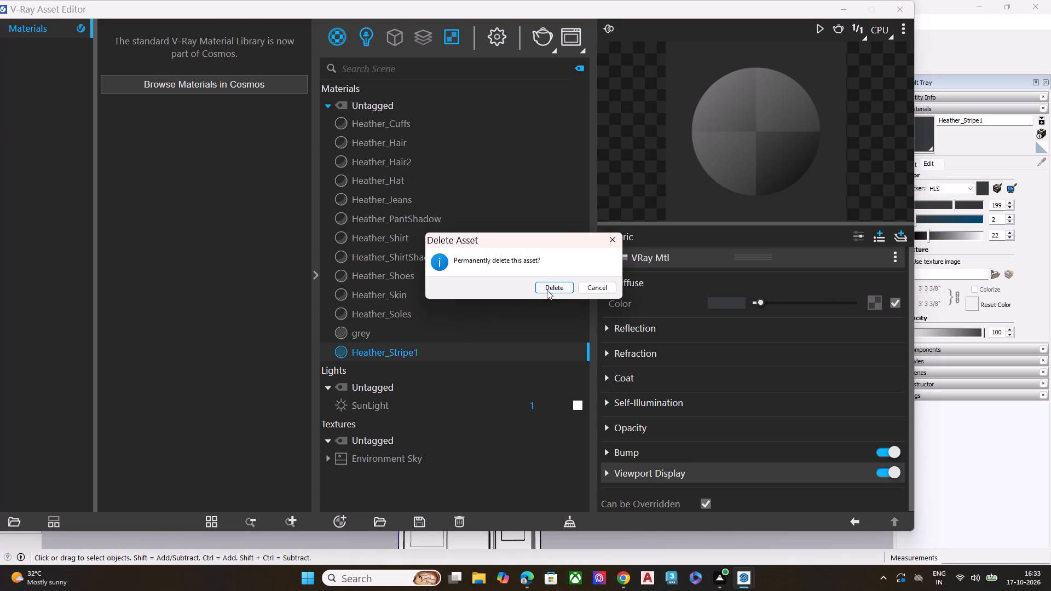
left_click(547, 290)
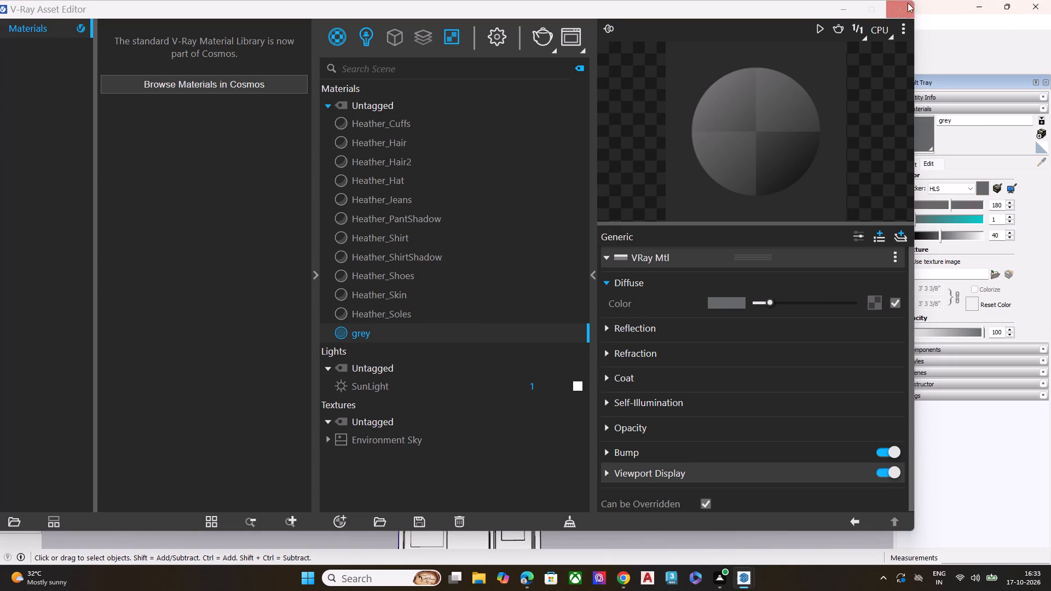
left_click(903, 8)
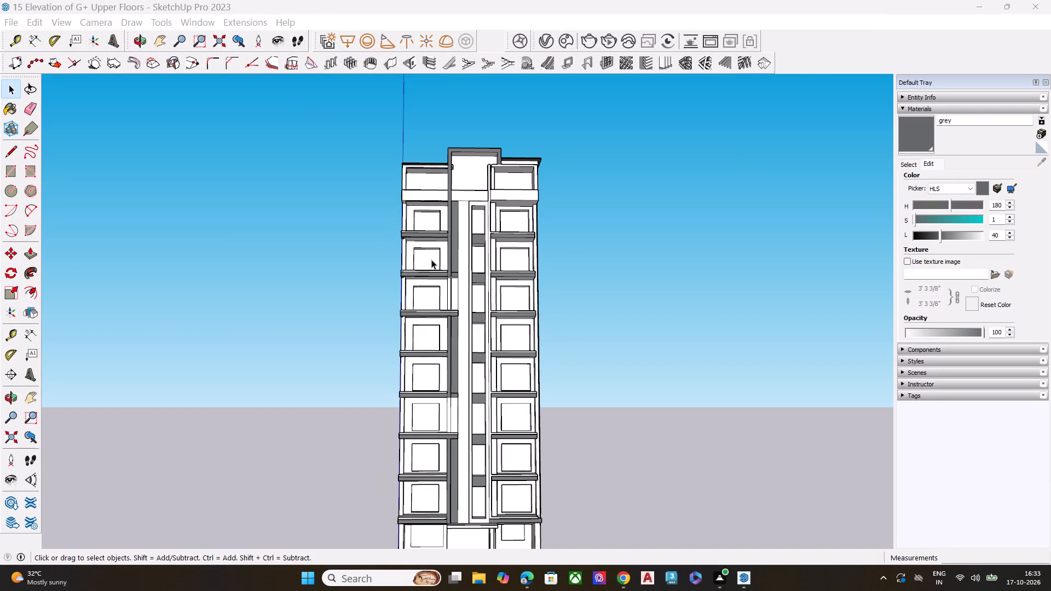
Examine the whole tower, its front elevation and ground floor to check which materials remain applied.
scroll(432, 259, "down", 5)
middle_click_drag(461, 312, 331, 451)
scroll(356, 455, "up", 1)
middle_click(356, 455)
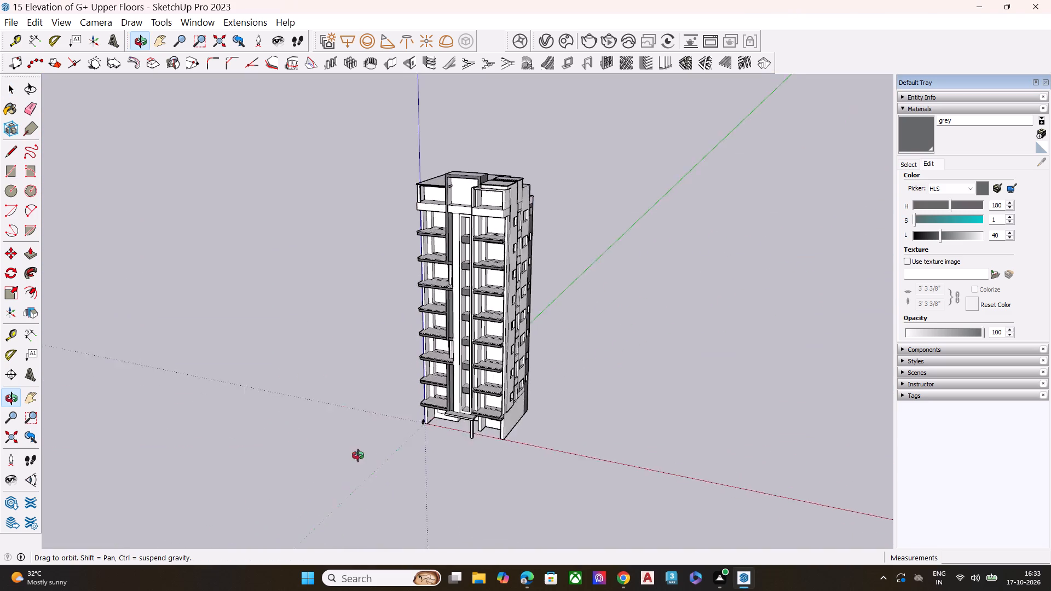
scroll(358, 455, "up", 10)
middle_click(358, 455)
middle_click_drag(487, 257, 532, 117)
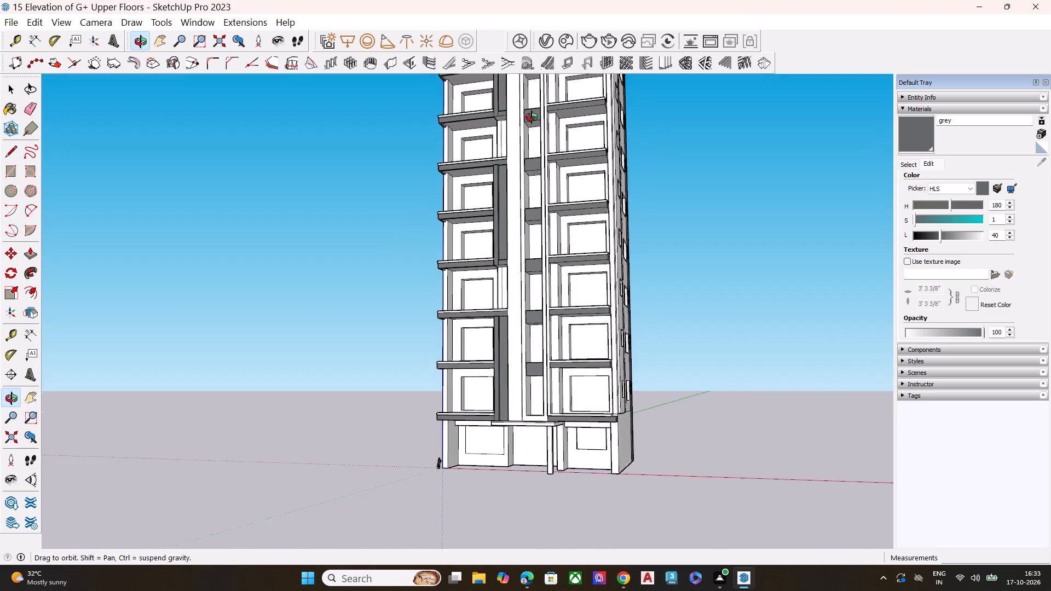
middle_click_drag(532, 117, 547, 113)
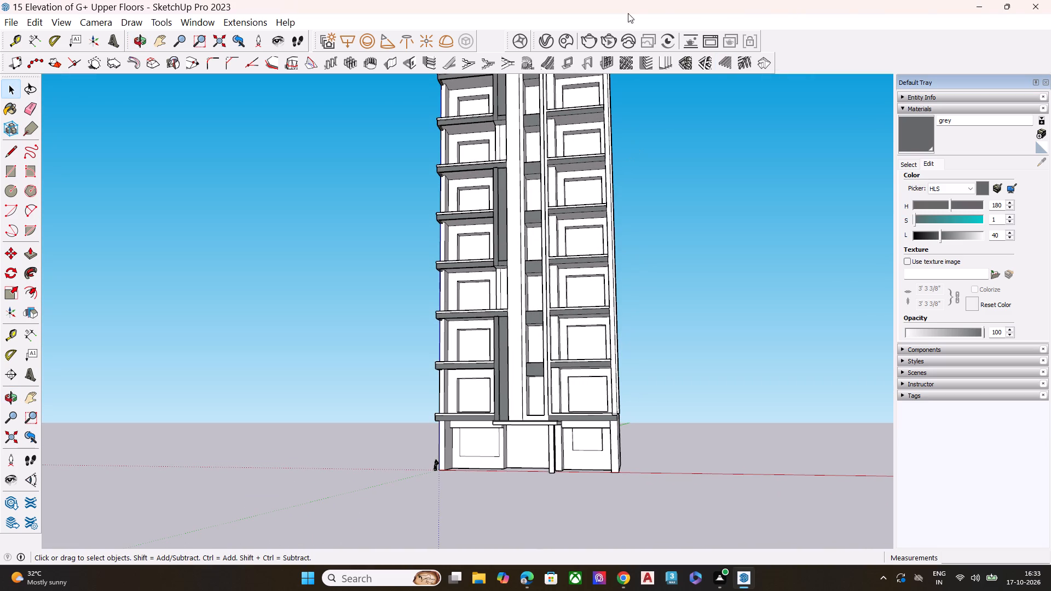
Delete the grey material permanently from the scene in the V-Ray Asset Editor and close the editor.
left_click(544, 43)
right_click(366, 330)
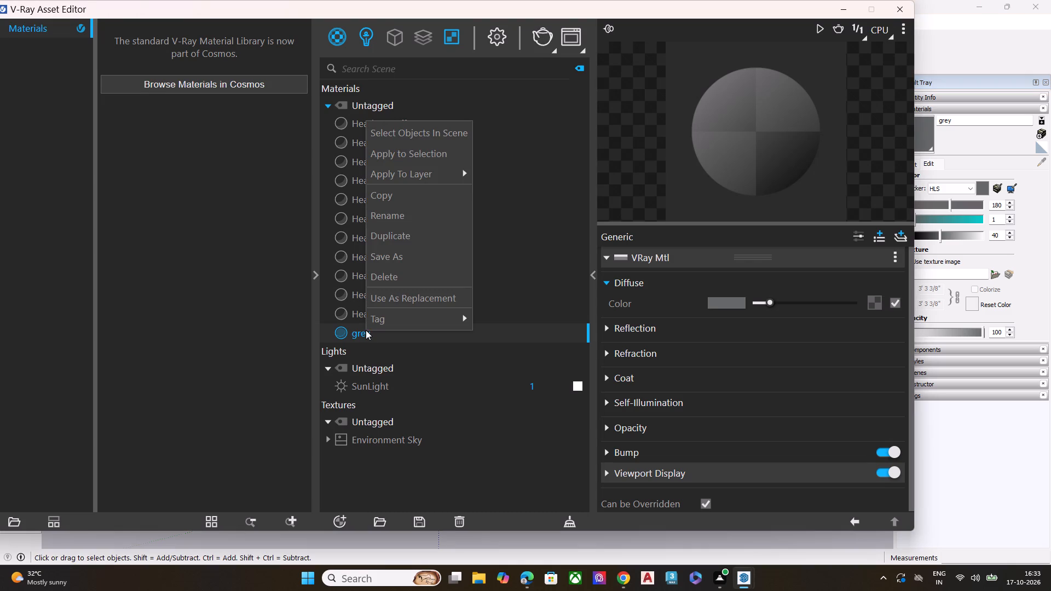
left_click(403, 276)
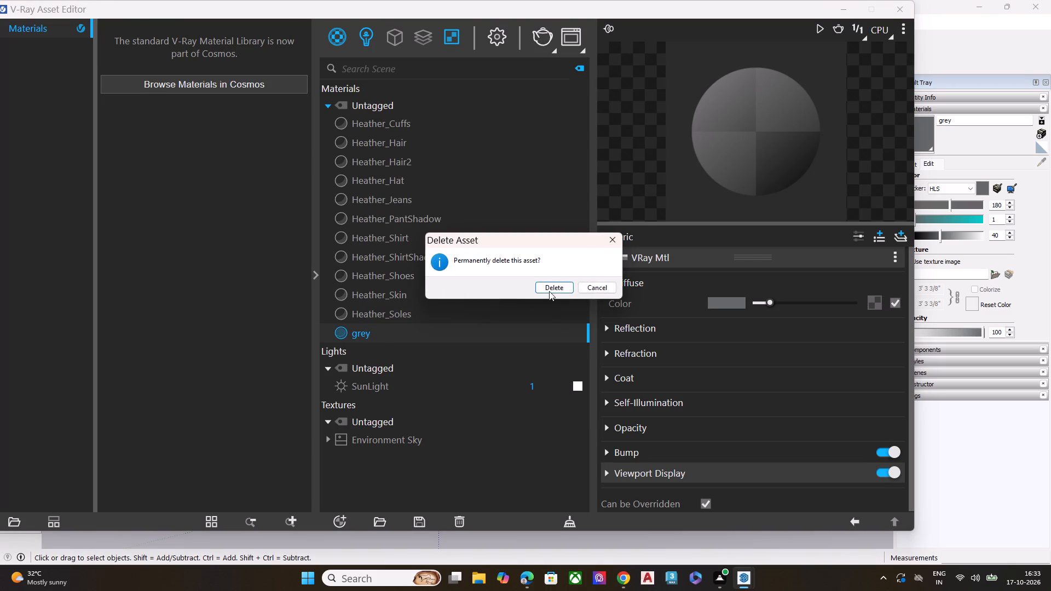
left_click(547, 290)
left_click(903, 5)
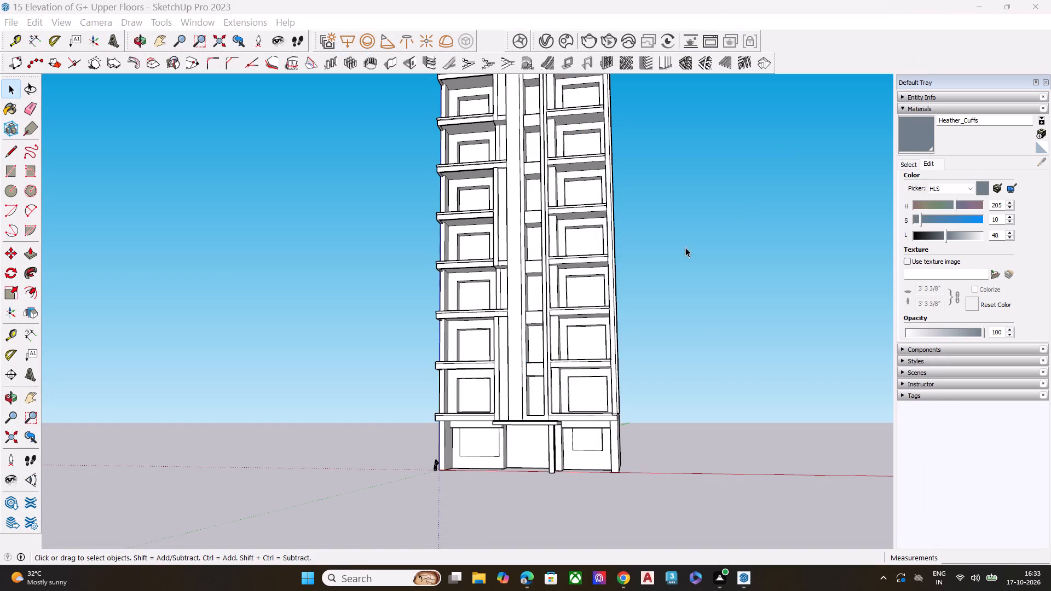
Examine the whole tower, check it against the reference rendering in SketchUp projects.pdf, and close the PDF.
scroll(626, 206, "up", 1)
scroll(573, 199, "down", 11)
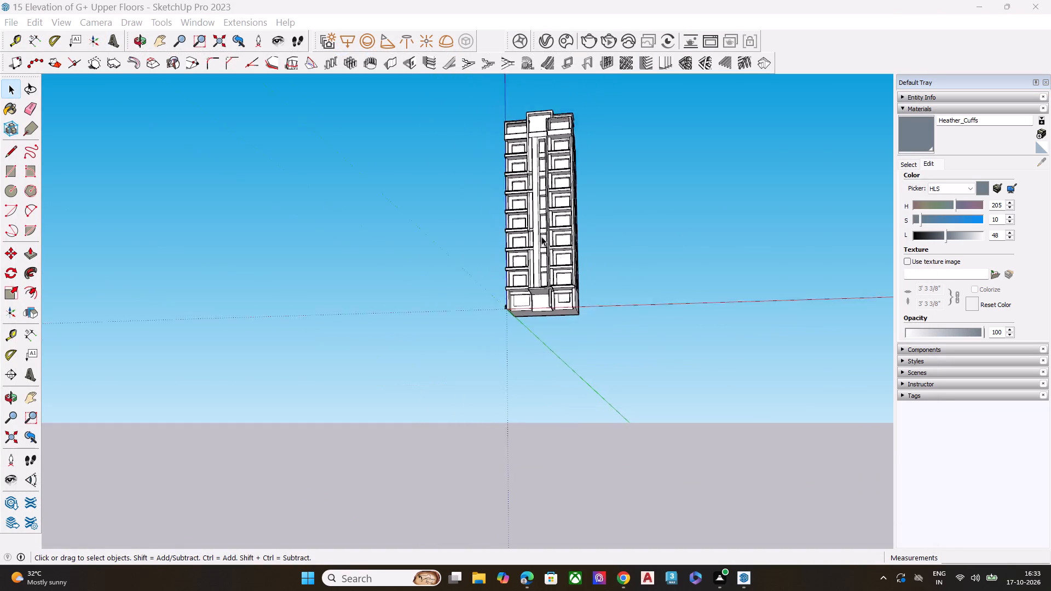
scroll(541, 236, "down", 1)
scroll(538, 103, "up", 4)
scroll(541, 97, "down", 1)
scroll(541, 97, "up", 2)
scroll(541, 97, "down", 1)
scroll(541, 97, "up", 4)
scroll(542, 123, "down", 4)
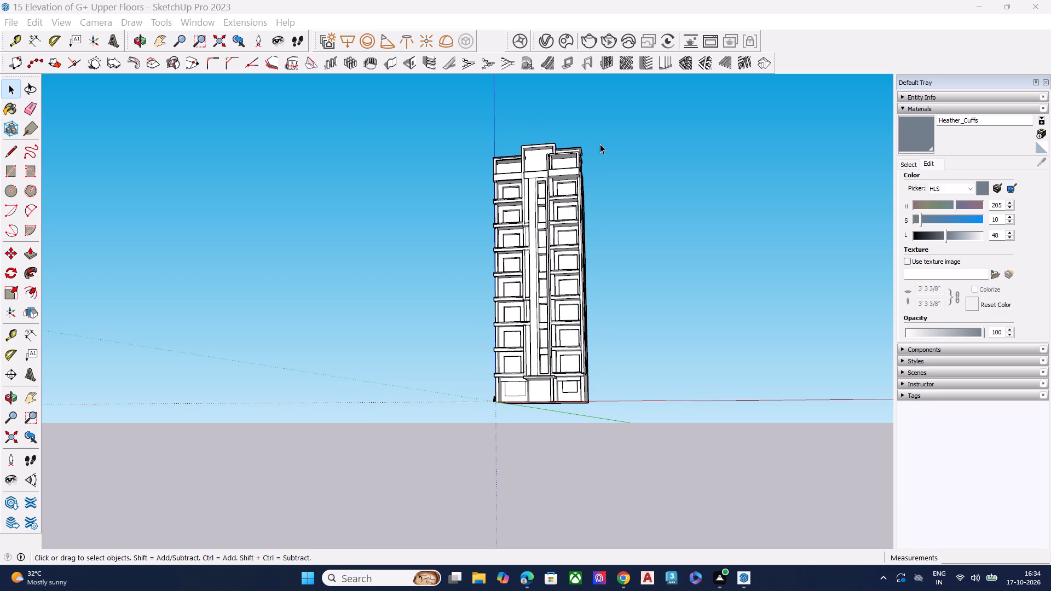
left_click(527, 581)
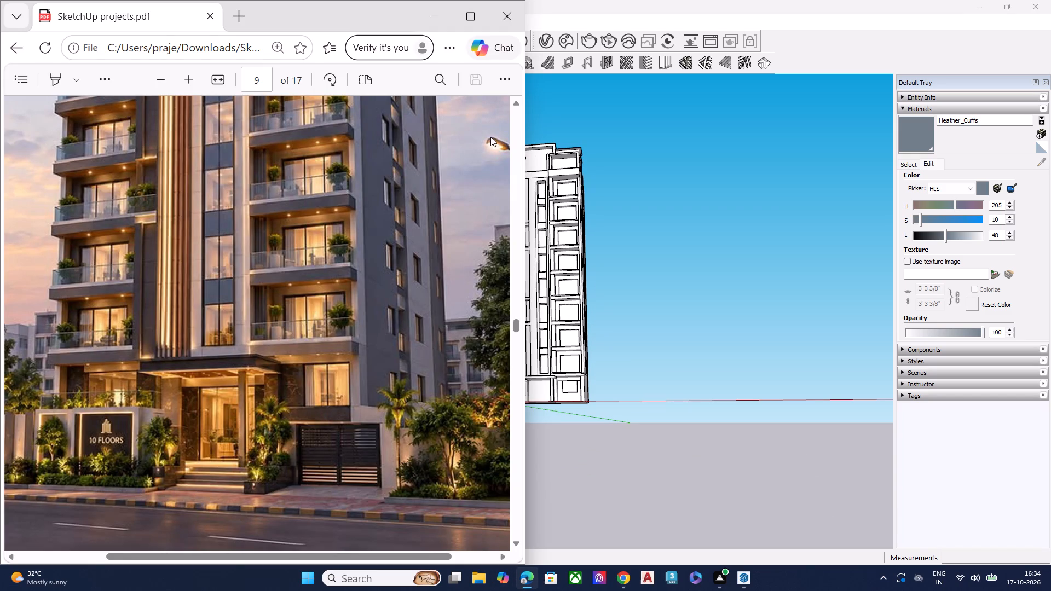
left_click(514, 18)
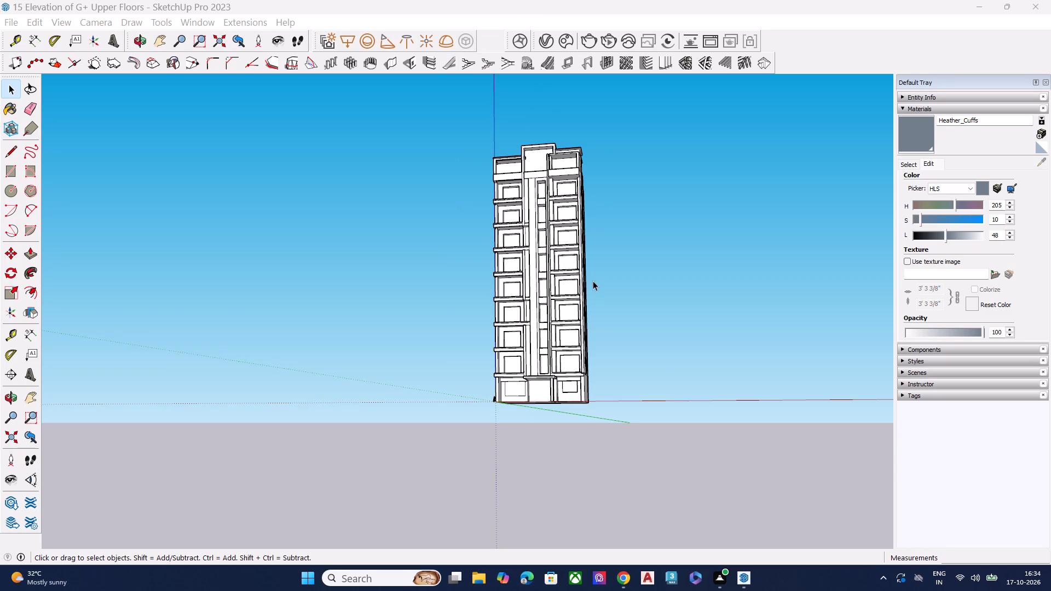
Examine the tower's roof, balconies and side elevation from above and from ground level.
scroll(516, 239, "up", 8)
scroll(516, 239, "down", 9)
middle_click_drag(529, 247, 540, 436)
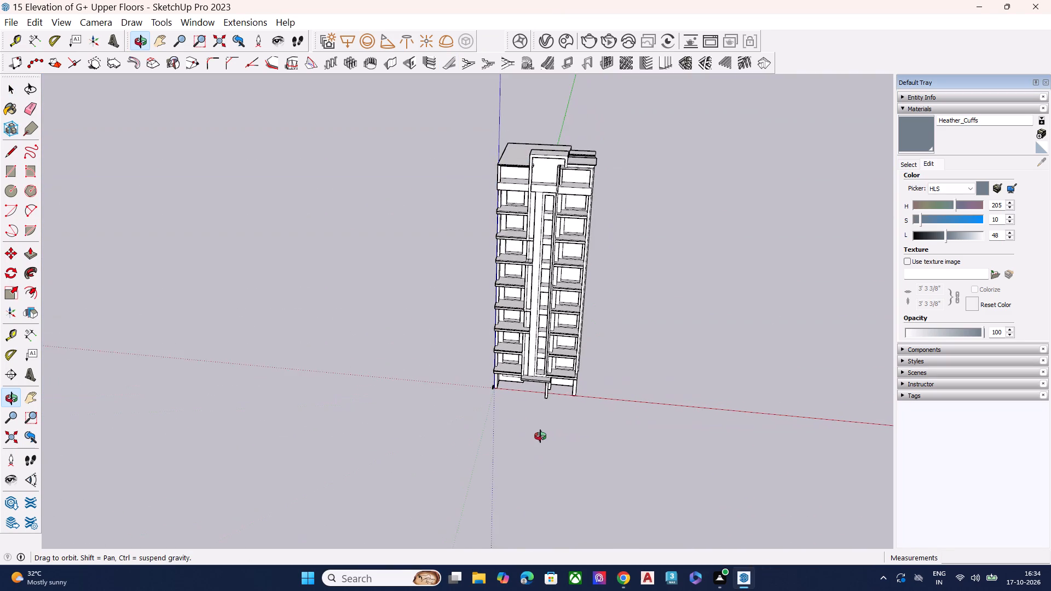
middle_click_drag(540, 436, 532, 429)
scroll(524, 369, "up", 8)
middle_click_drag(533, 192, 381, 157)
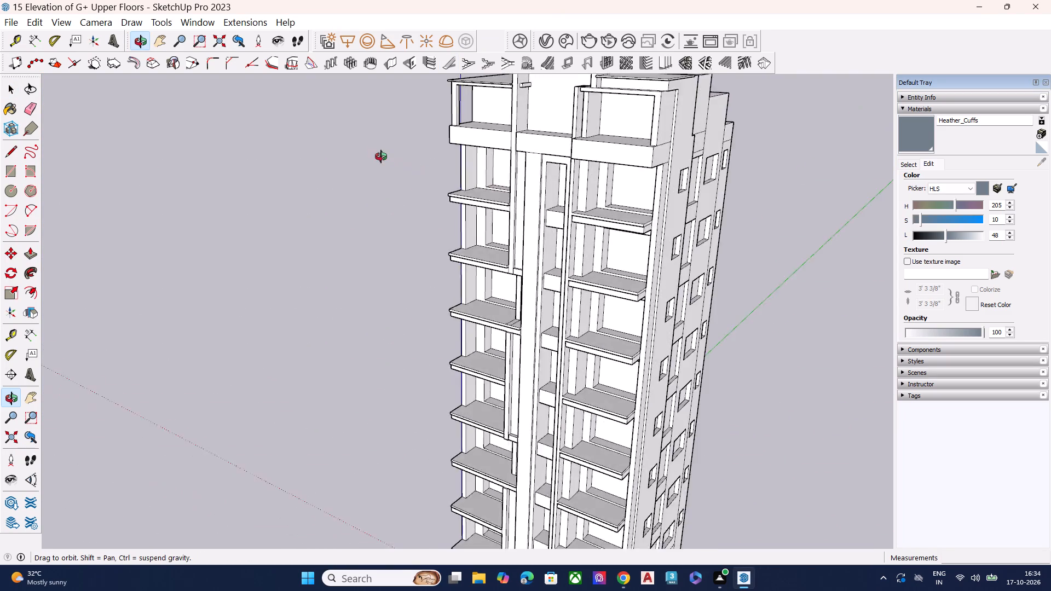
middle_click_drag(381, 157, 518, 188)
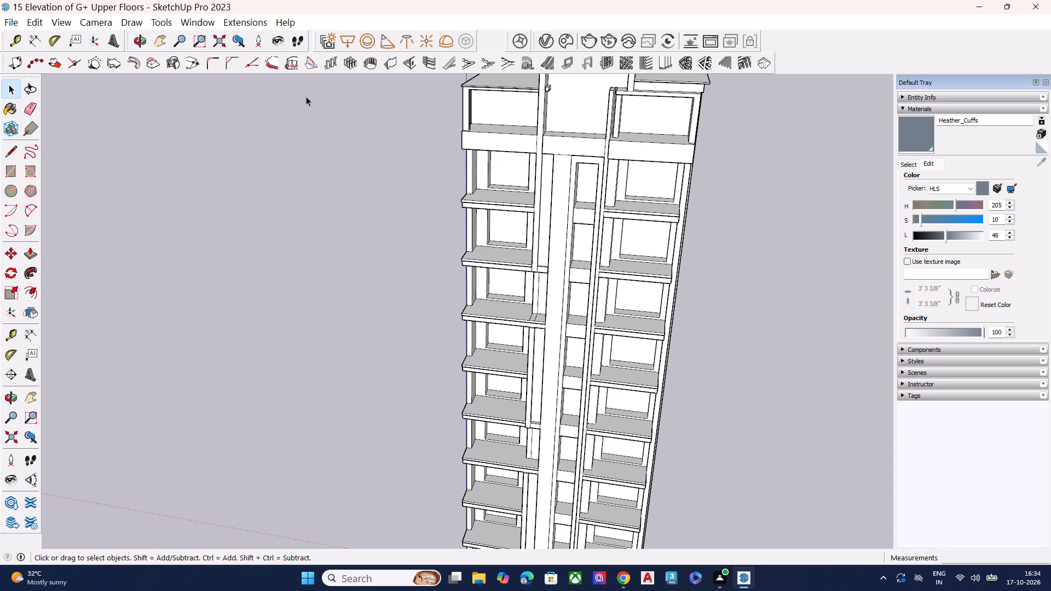
scroll(472, 176, "down", 5)
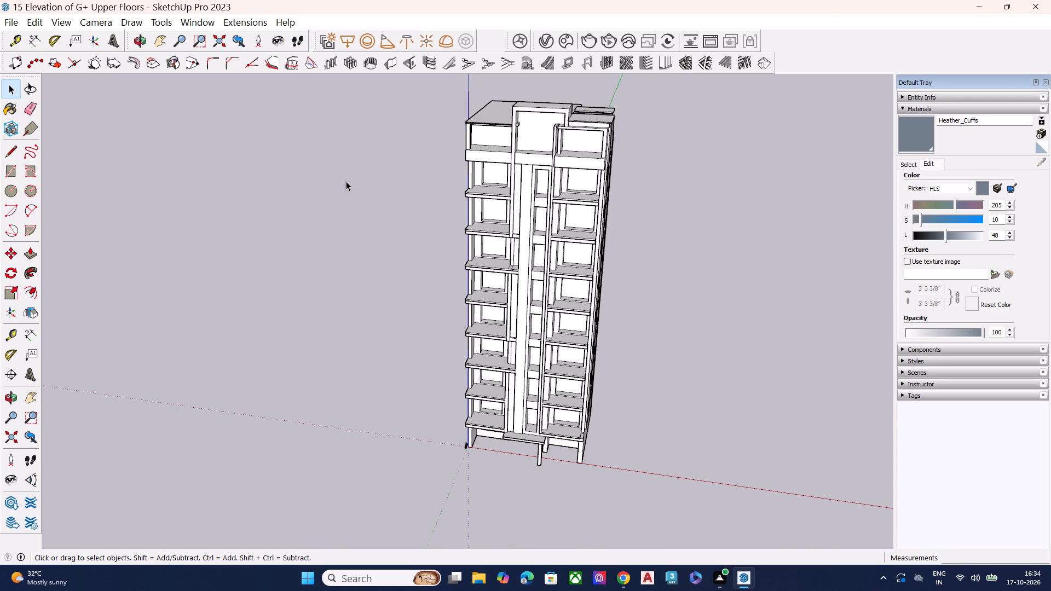
scroll(414, 228, "down", 4)
middle_click_drag(506, 323, 458, 143)
scroll(512, 241, "up", 2)
scroll(516, 248, "down", 1)
scroll(516, 248, "up", 2)
scroll(516, 248, "down", 2)
scroll(516, 248, "up", 1)
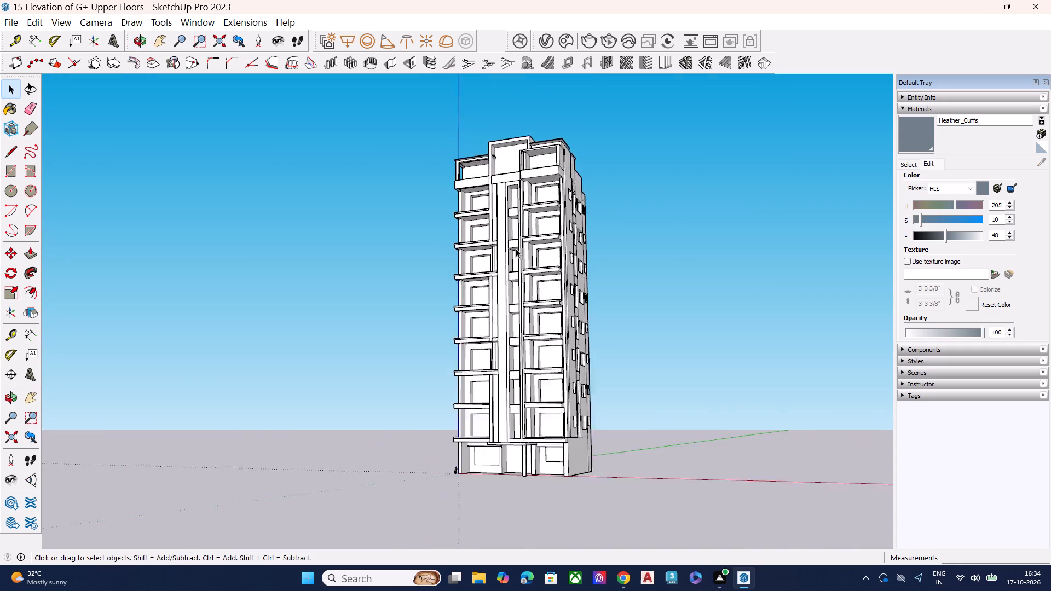
Select the entire tower, scale it down uniformly by a factor of about 0.29, and clear the selection.
scroll(516, 248, "up", 2)
triple_click(516, 248)
left_click(516, 248)
key("s")
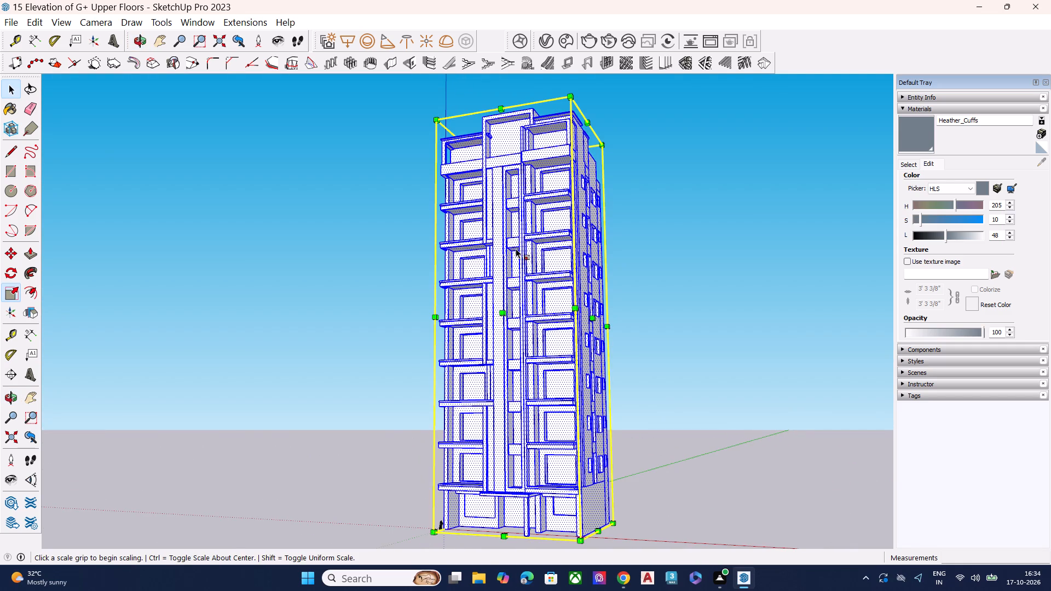
left_click(576, 538)
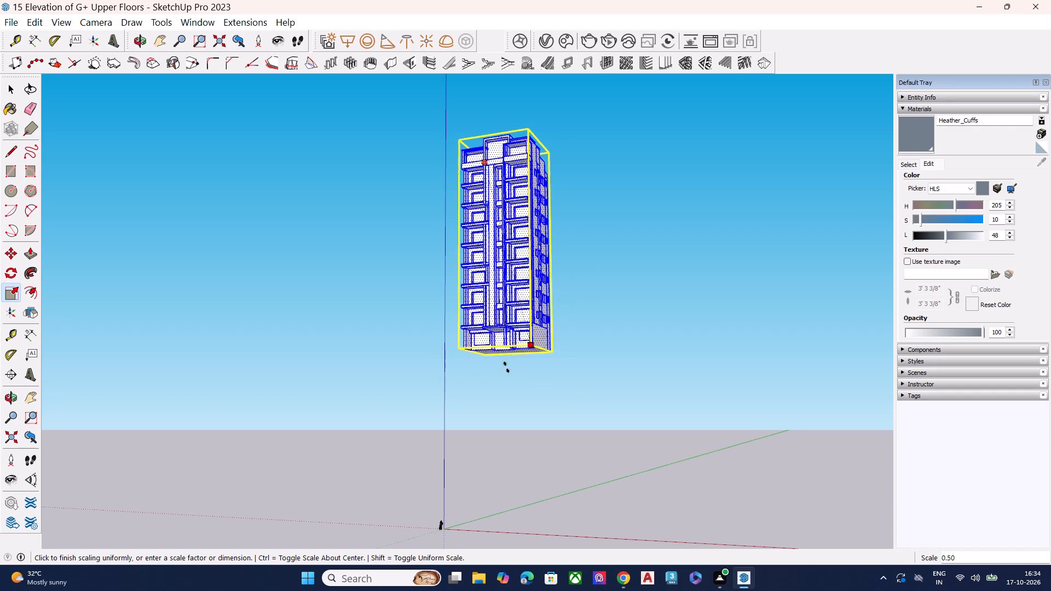
key("Escape")
middle_click_drag(527, 262, 533, 526)
scroll(492, 268, "down", 3)
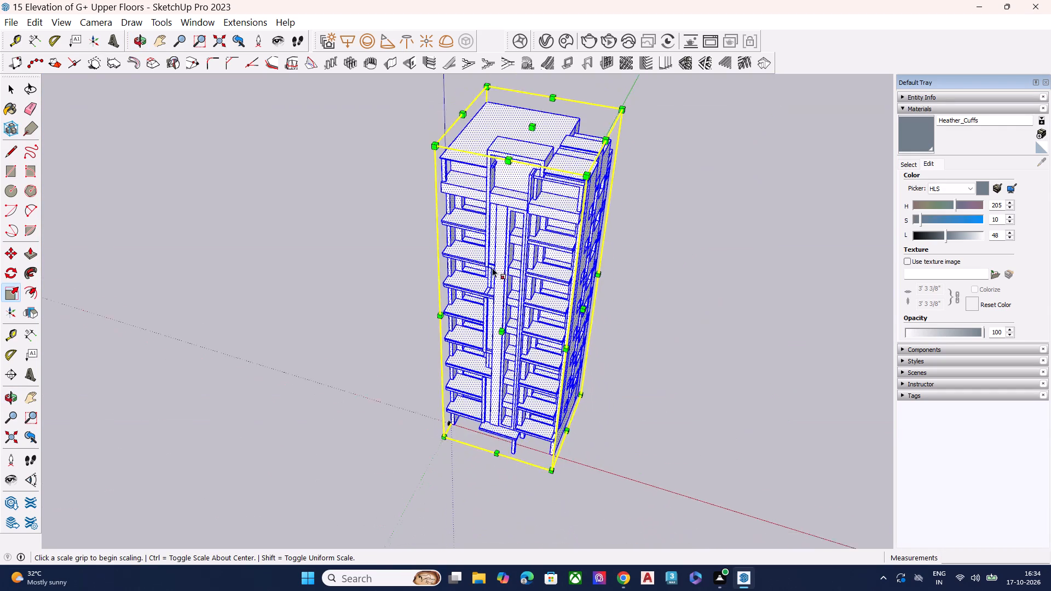
scroll(492, 268, "down", 5)
middle_click_drag(484, 281, 480, 212)
scroll(495, 176, "up", 1)
left_click(489, 172)
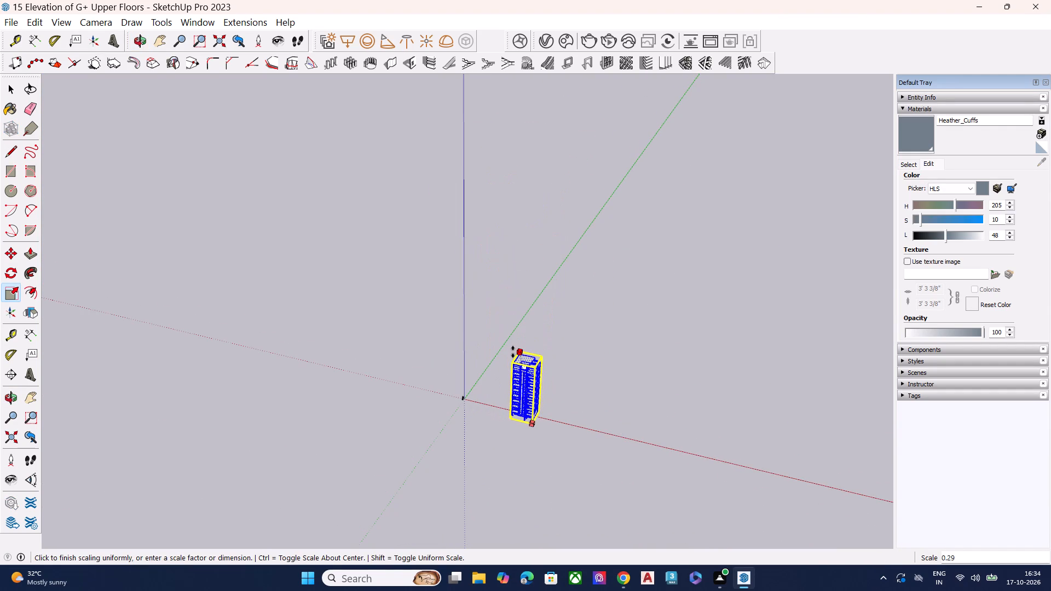
left_click(513, 352)
middle_click_drag(540, 368, 559, 175)
scroll(546, 293, "up", 4)
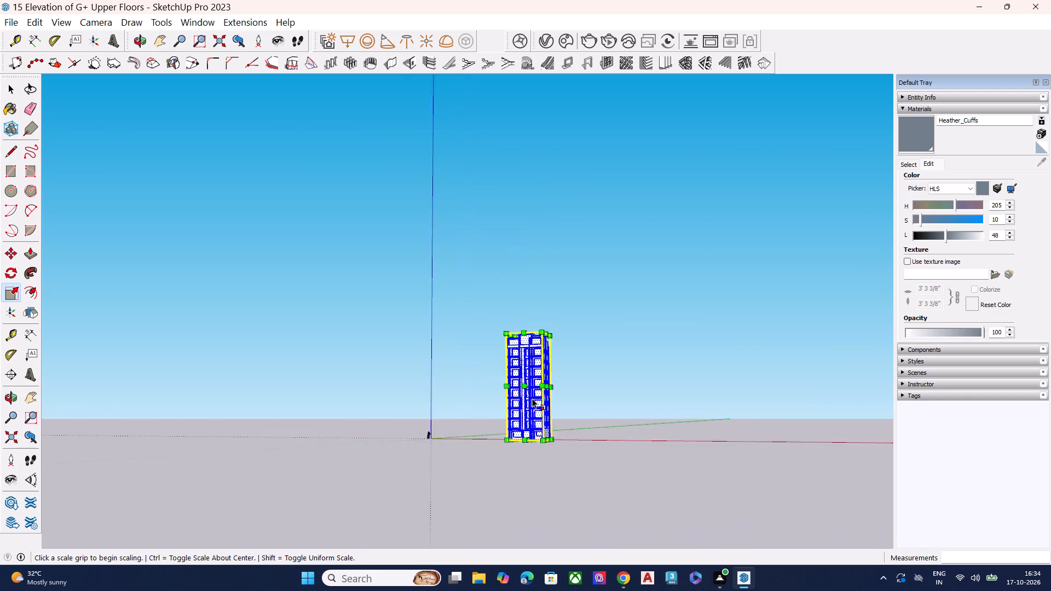
scroll(532, 398, "up", 3)
scroll(453, 520, "up", 1)
key("space")
left_click(455, 495)
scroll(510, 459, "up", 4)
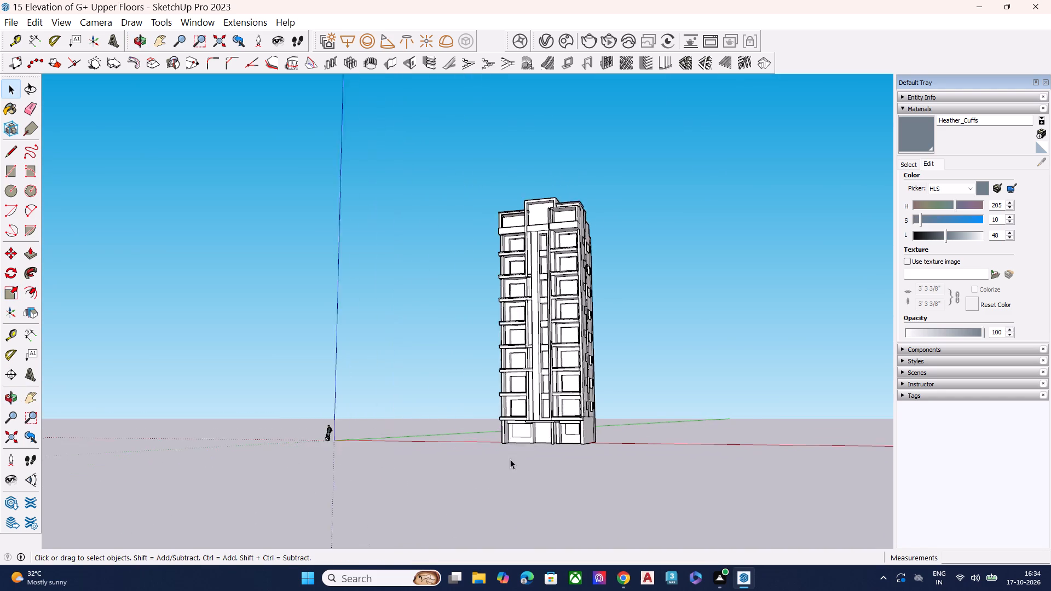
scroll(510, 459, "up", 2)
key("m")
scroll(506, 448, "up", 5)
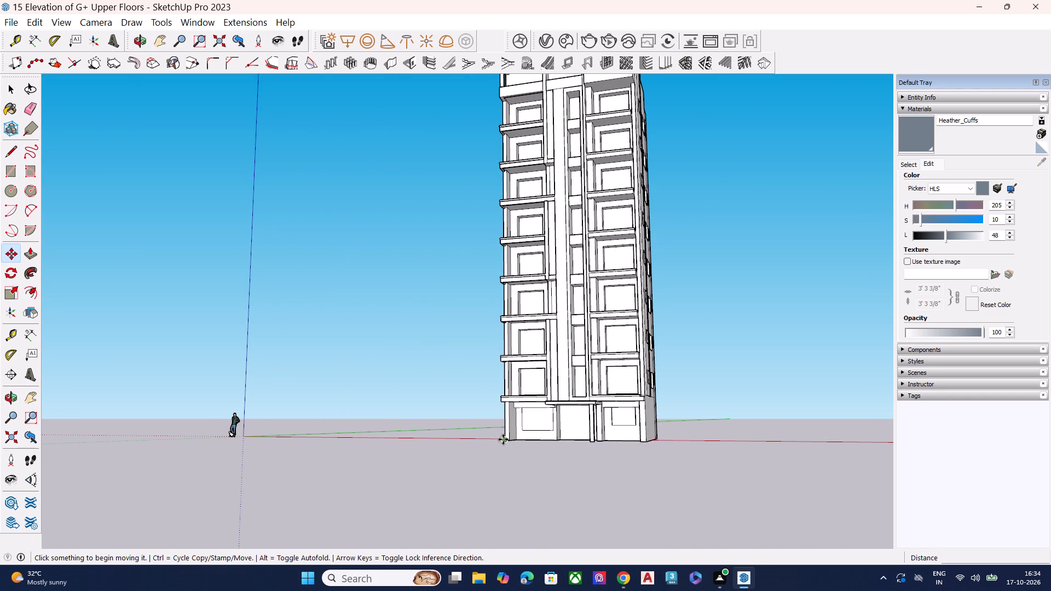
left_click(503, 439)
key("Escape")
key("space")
Select the entire tower and move it by its front ground-level corner onto the axes origin beside the scale figure.
triple_click(551, 374)
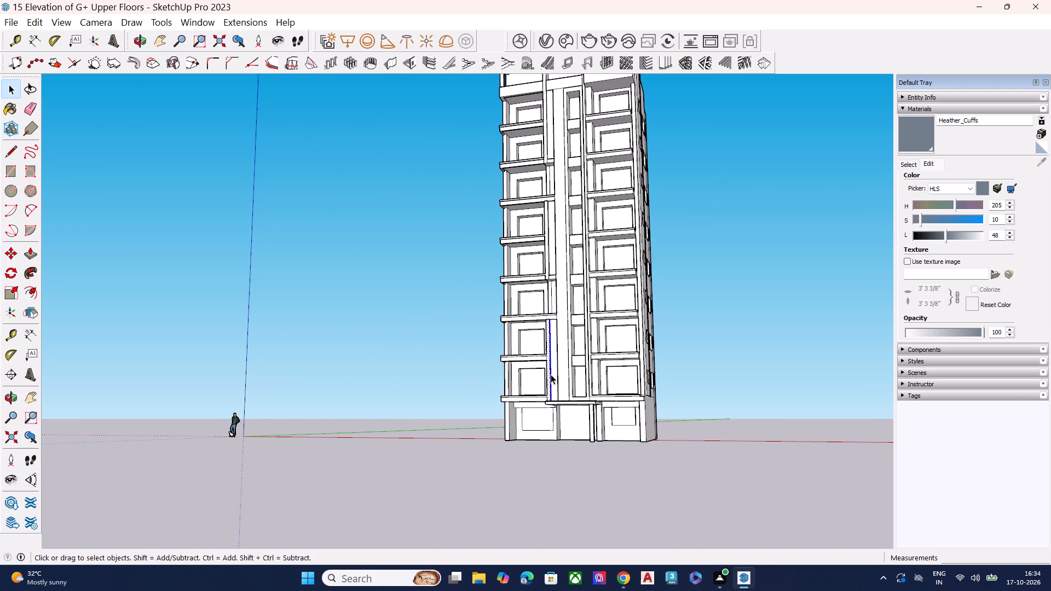
left_click(551, 374)
scroll(507, 456, "up", 2)
middle_click_drag(505, 455, 546, 350)
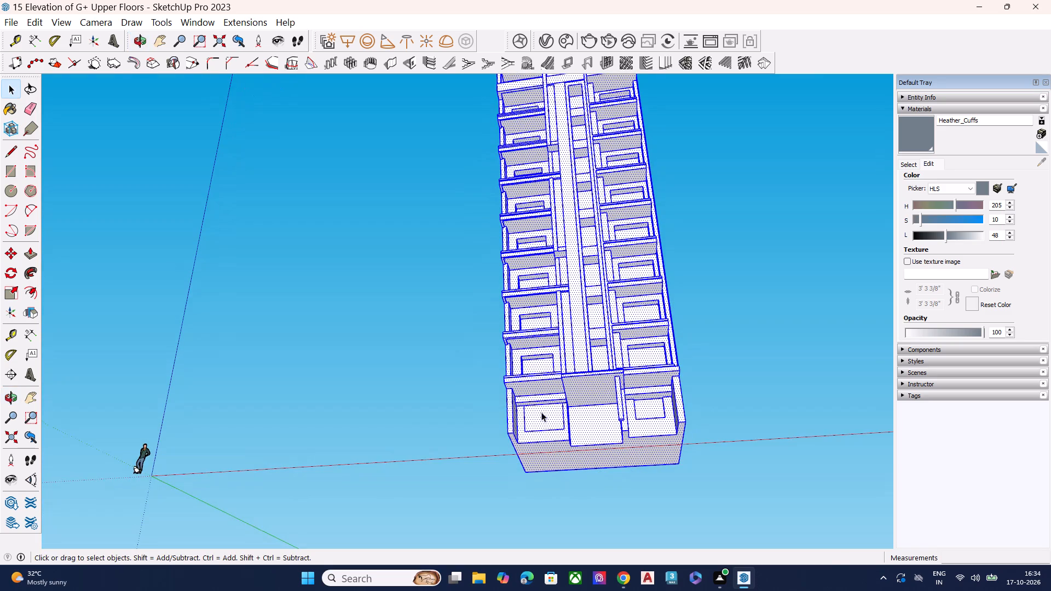
key("m")
left_click(506, 434)
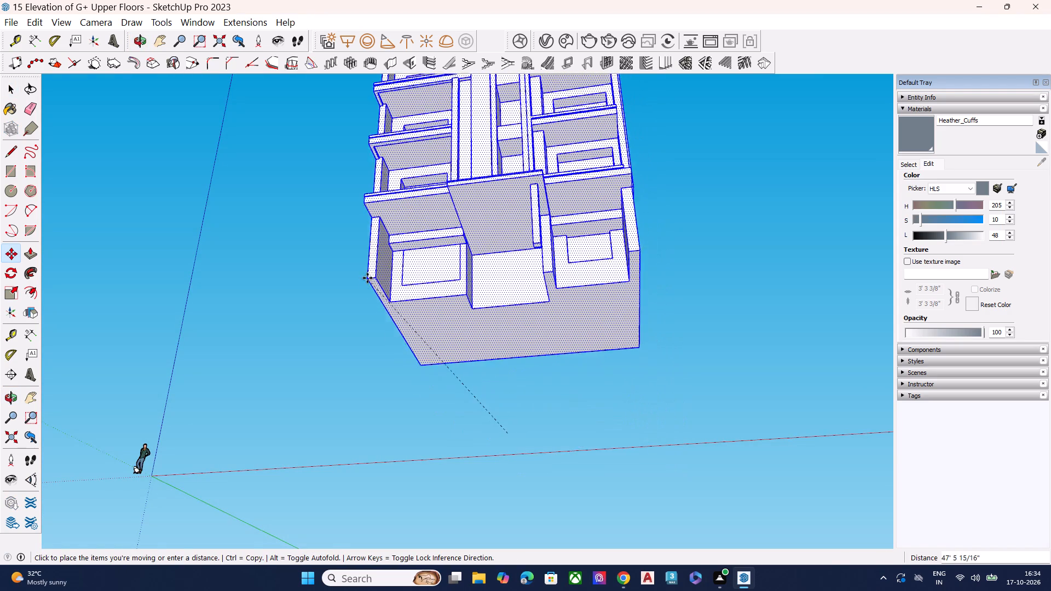
scroll(365, 289, "down", 6)
middle_click_drag(250, 351, 789, 570)
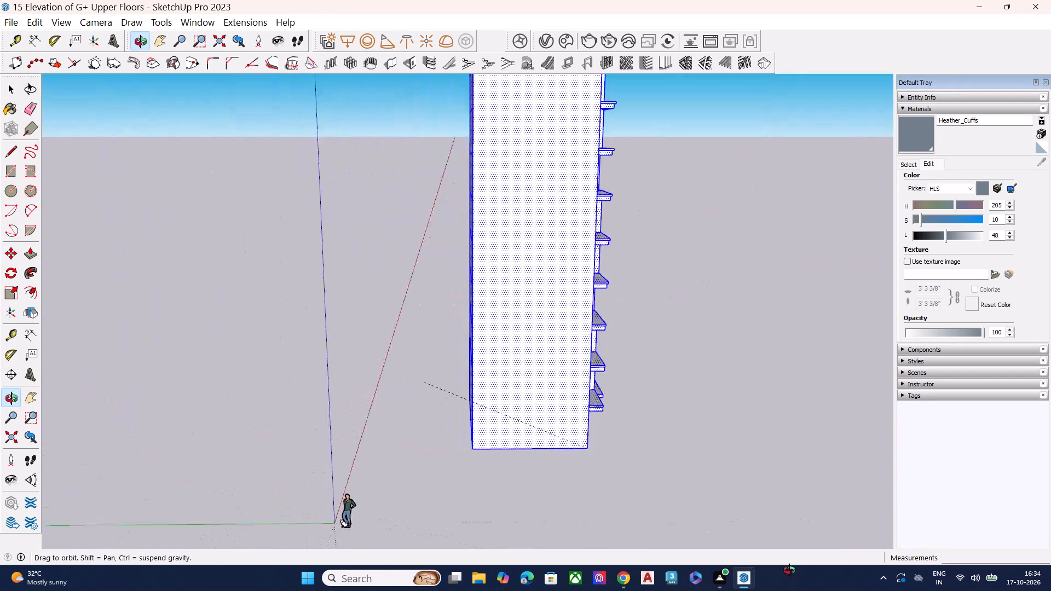
middle_click_drag(789, 570, 783, 572)
scroll(334, 506, "up", 7)
left_click(335, 535)
key("space")
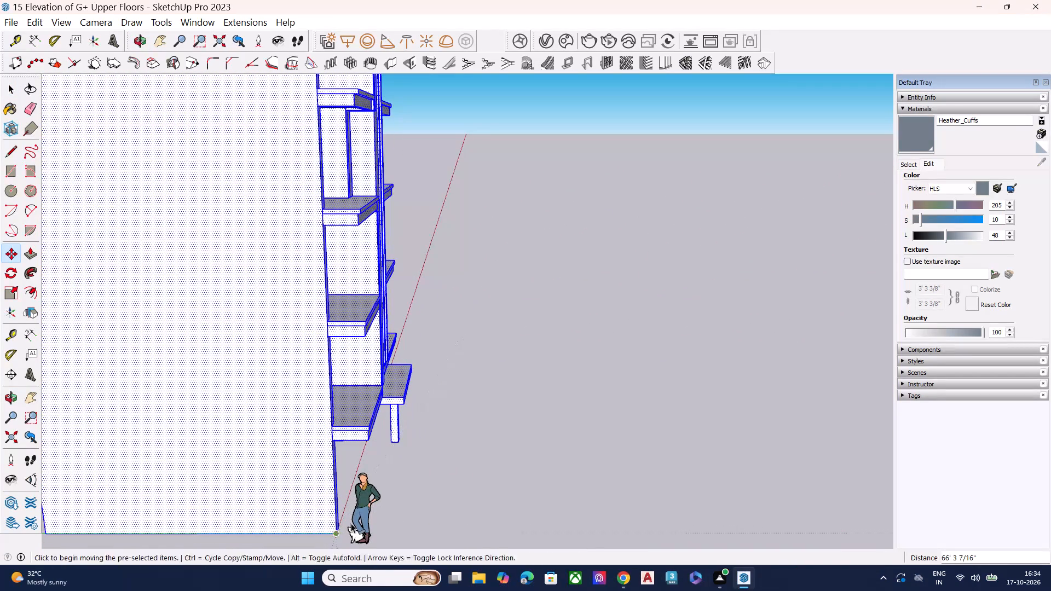
left_click(495, 431)
middle_click_drag(504, 424, 267, 333)
scroll(363, 352, "down", 6)
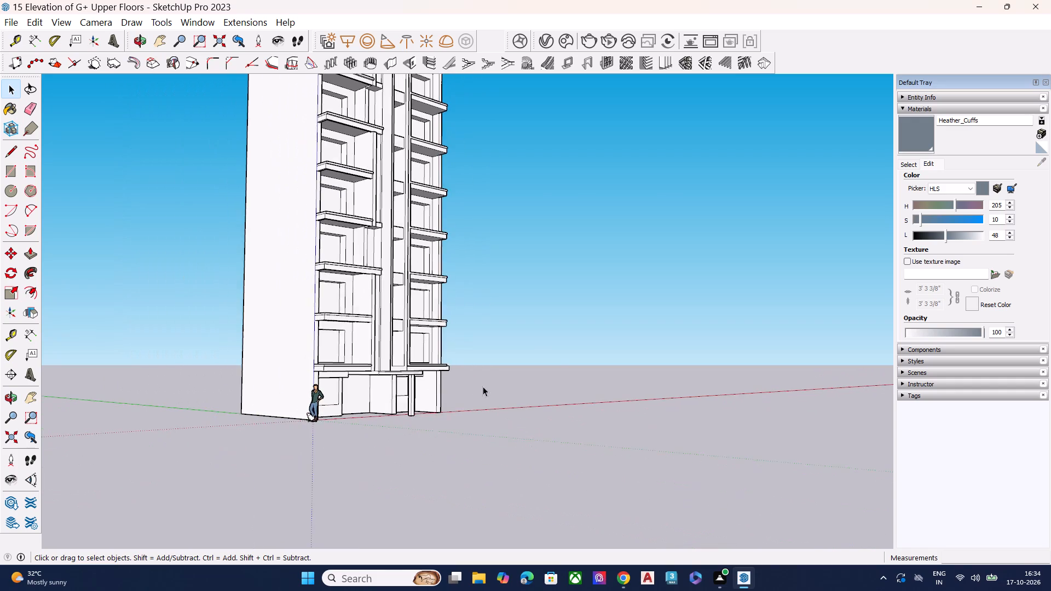
middle_click_drag(483, 386, 285, 391)
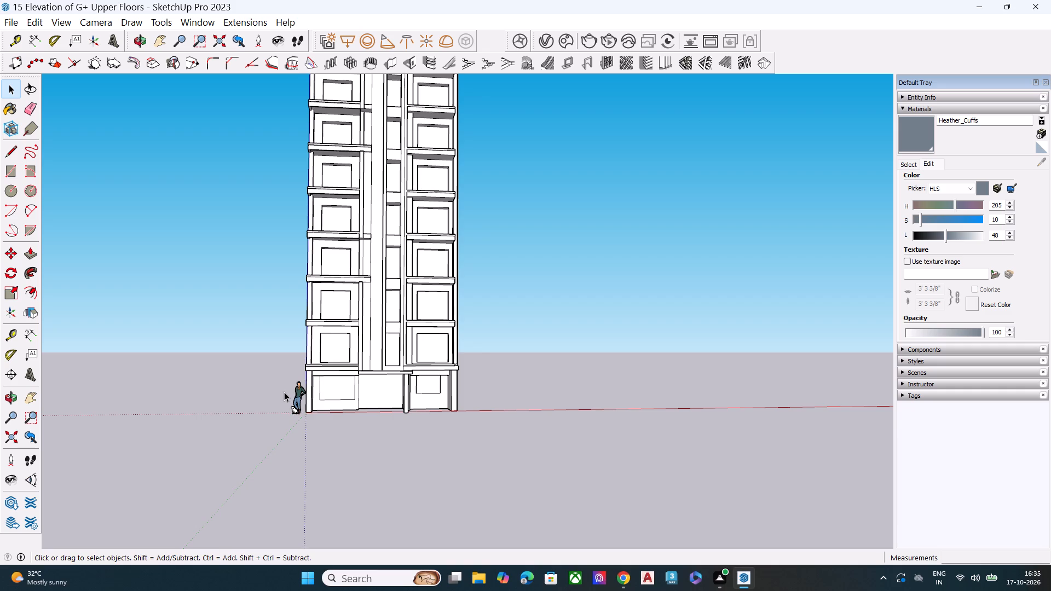
Delete four consecutive horizontal floor-division lines from the upper part of the tower's plain rear wall.
scroll(432, 389, "down", 1)
middle_click_drag(463, 384, 417, 234)
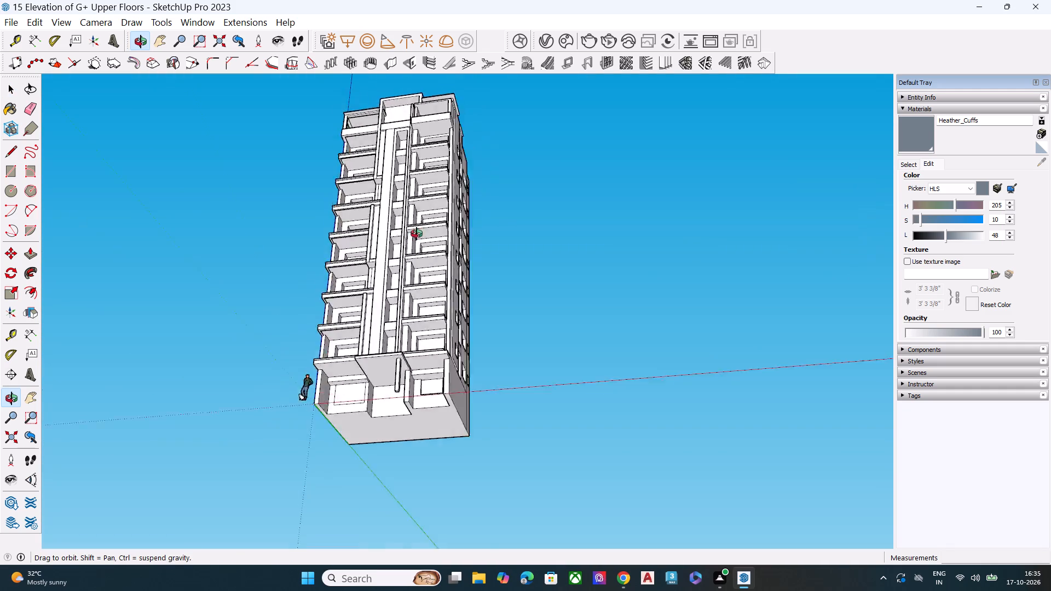
middle_click_drag(417, 234, 827, 237)
middle_click_drag(382, 321, 764, 415)
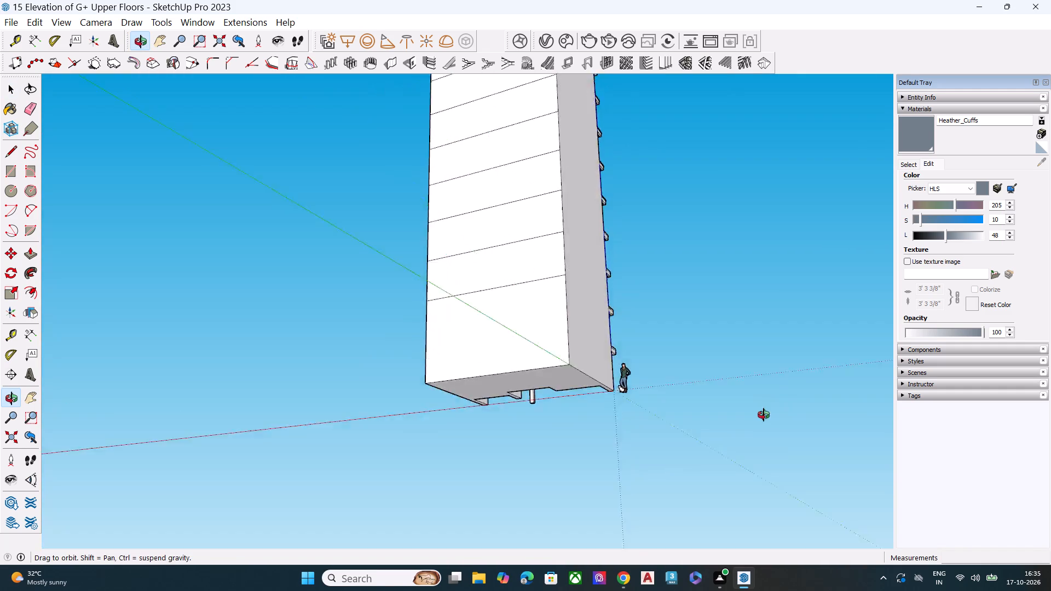
middle_click_drag(764, 415, 738, 495)
scroll(716, 476, "up", 1)
scroll(627, 387, "down", 8)
scroll(552, 182, "up", 6)
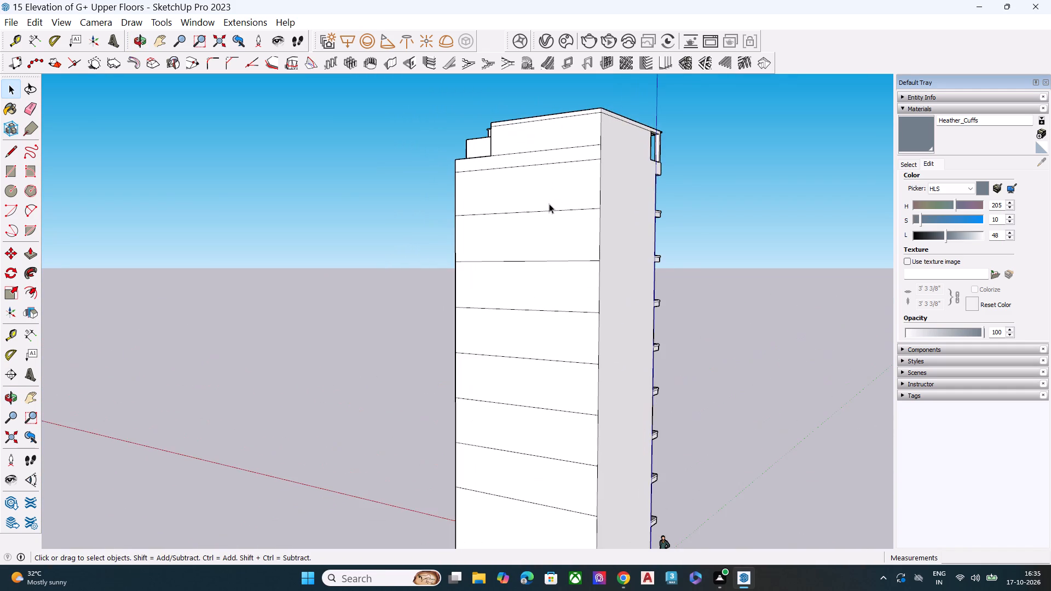
scroll(548, 205, "up", 4)
left_click(552, 213)
key("Delete")
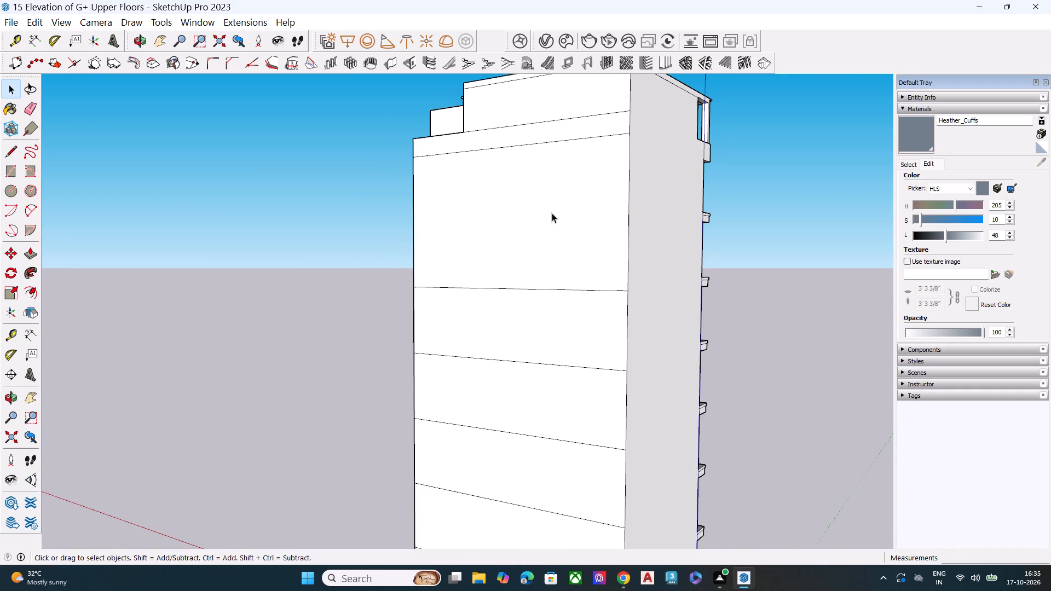
left_click(562, 288)
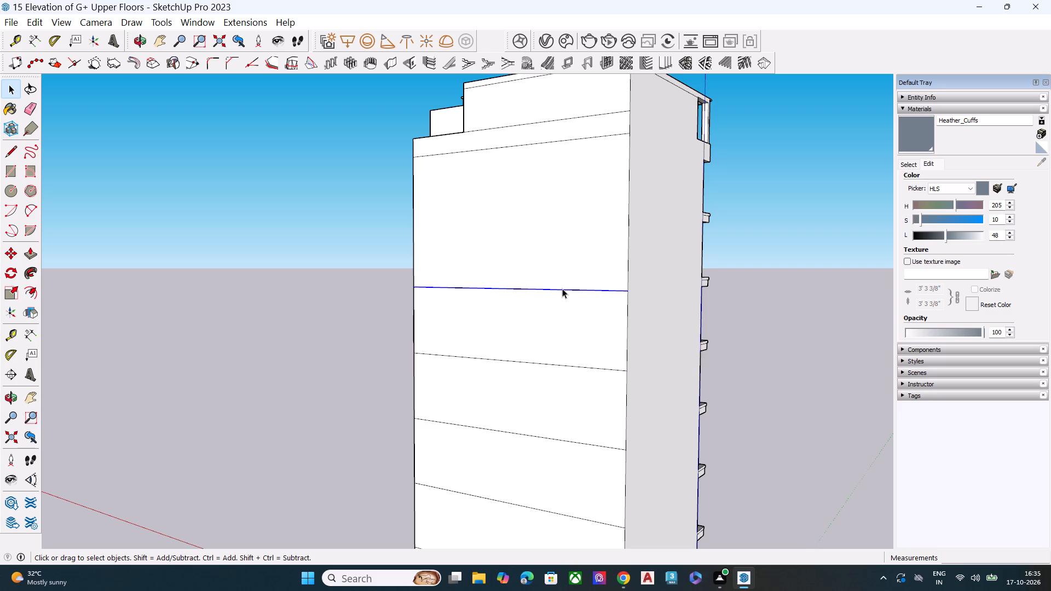
key("Delete")
left_click(590, 368)
key("Delete")
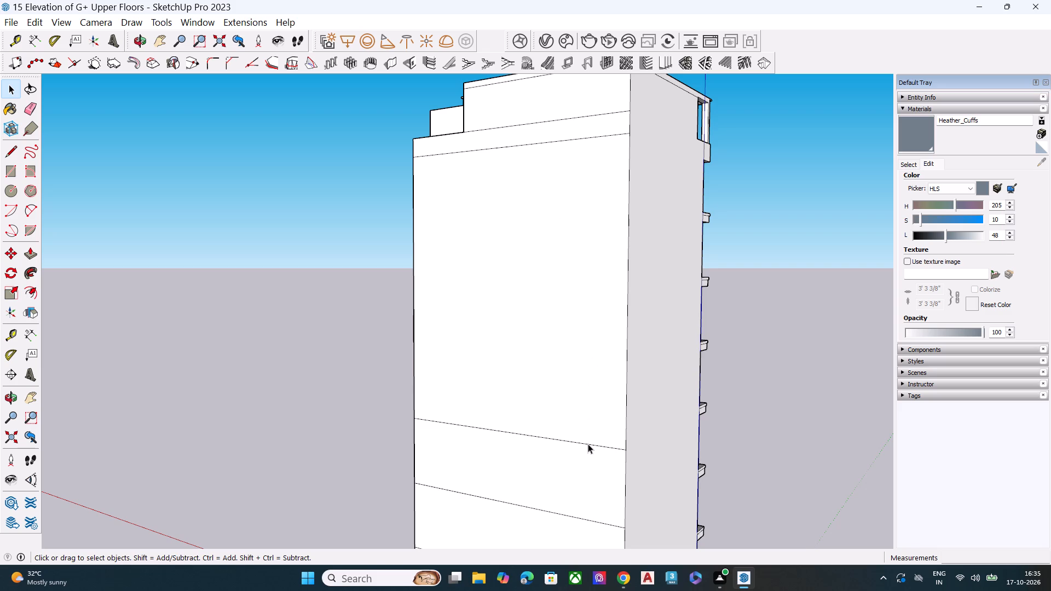
left_click(588, 444)
key("Delete")
Delete the lowest floor-division line and the one directly above it from the tower's rear wall.
scroll(585, 338, "down", 10)
scroll(585, 304, "up", 2)
scroll(585, 304, "down", 3)
scroll(578, 453, "up", 10)
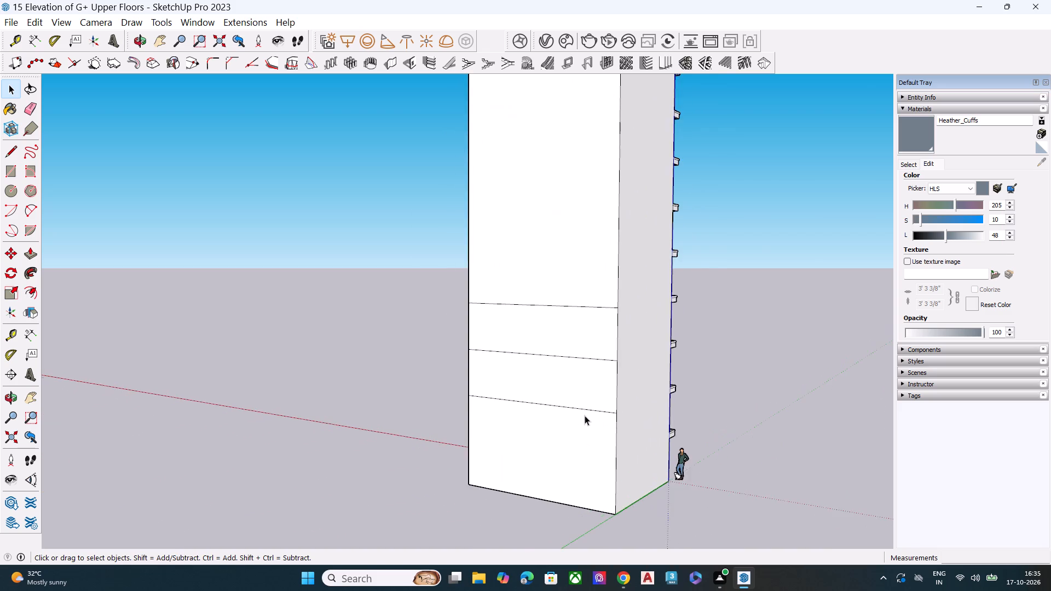
scroll(585, 415, "up", 4)
left_click(588, 408)
left_click(593, 405)
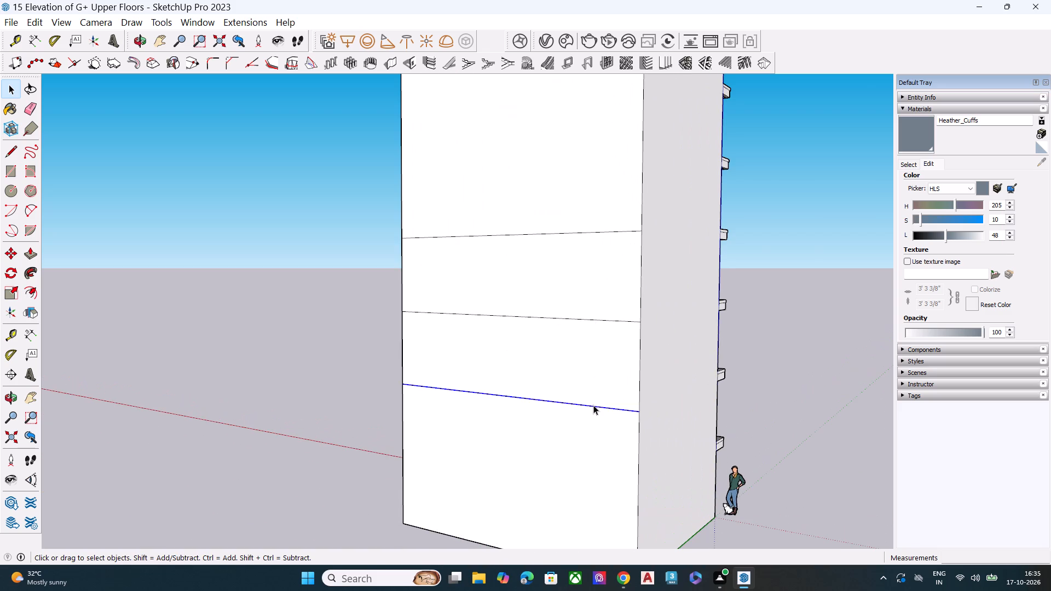
key("Delete")
left_click(616, 320)
key("Delete")
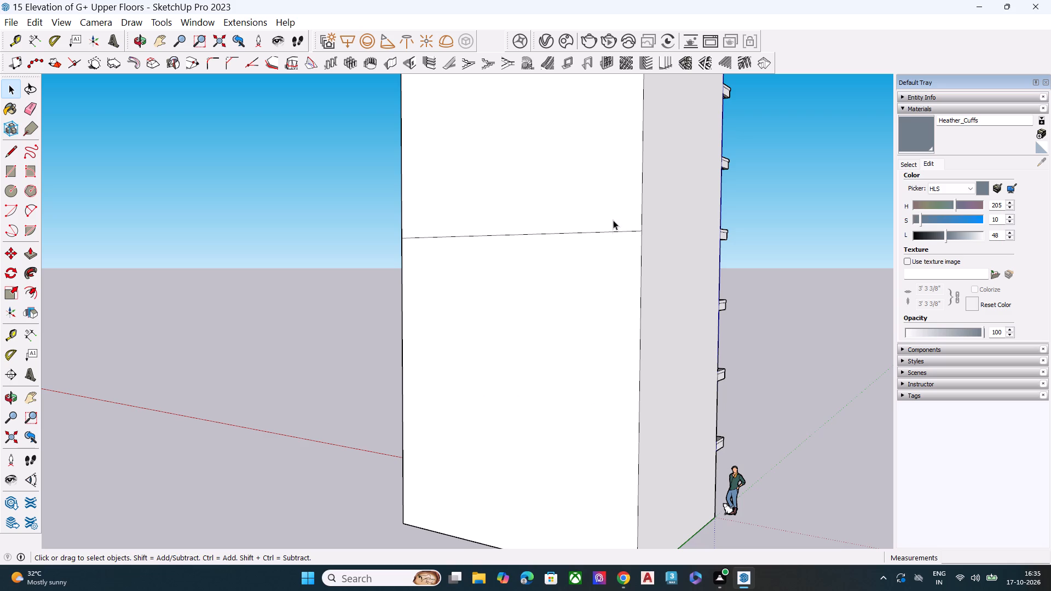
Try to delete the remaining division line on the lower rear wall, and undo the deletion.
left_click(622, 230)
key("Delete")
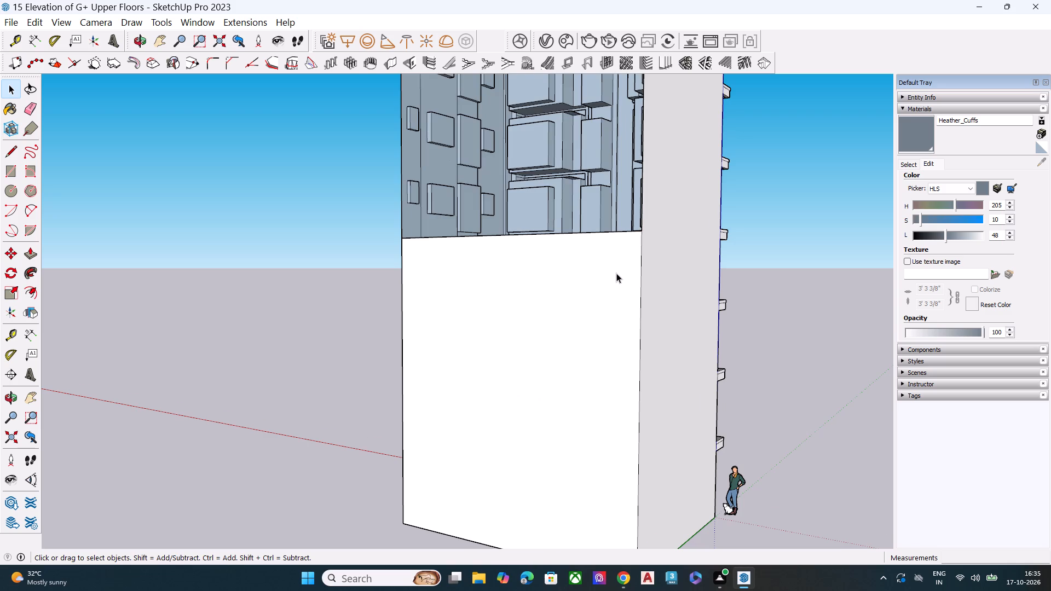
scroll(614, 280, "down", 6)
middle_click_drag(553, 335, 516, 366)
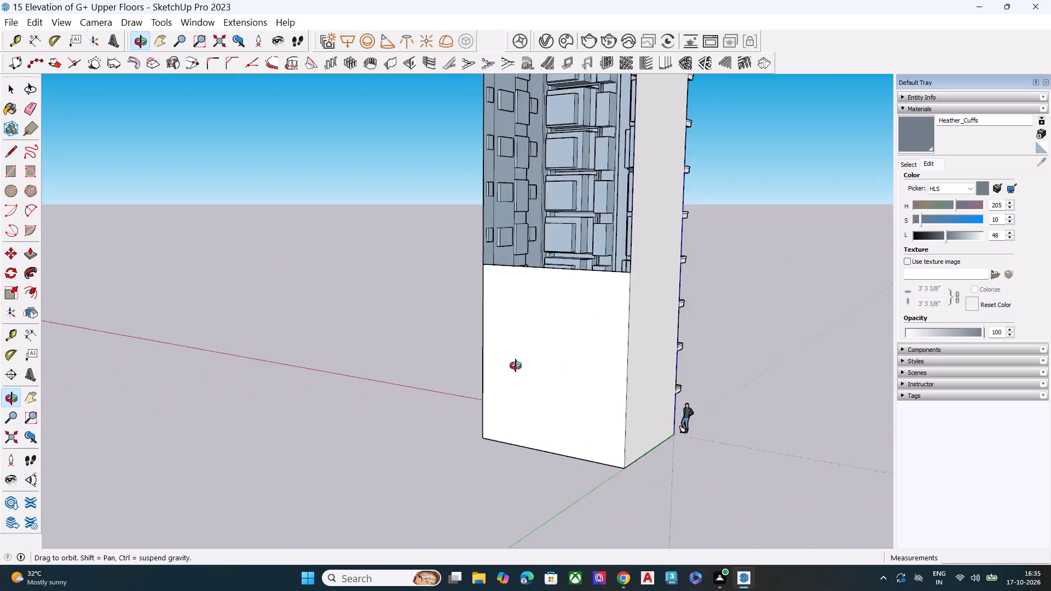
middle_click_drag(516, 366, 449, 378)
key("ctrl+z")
Delete the last division line from the lower part of the rear wall and clear the selection.
scroll(541, 279, "up", 3)
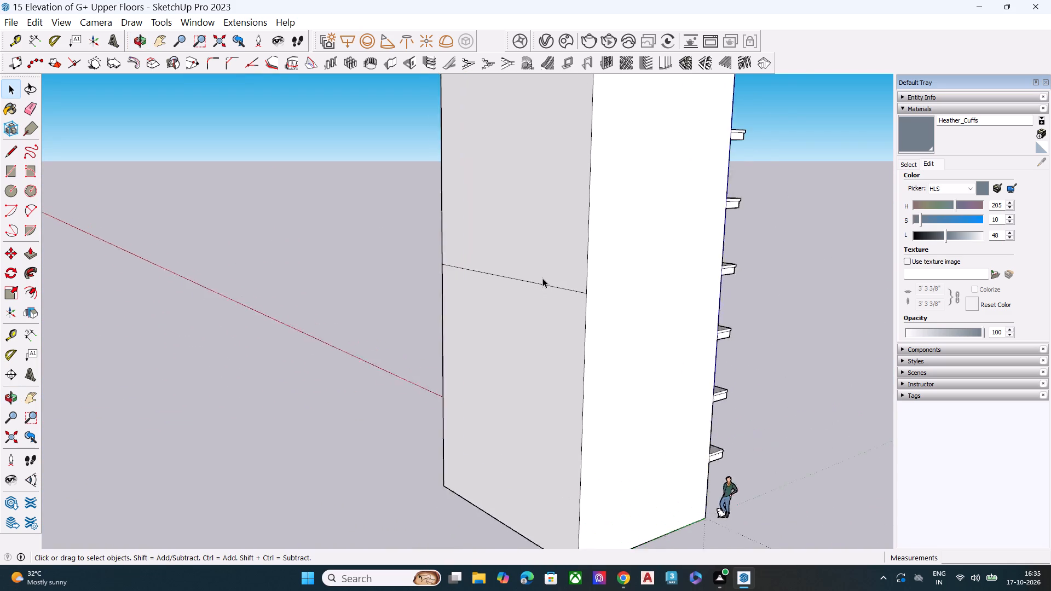
scroll(542, 278, "up", 3)
left_click(562, 291)
key("Delete")
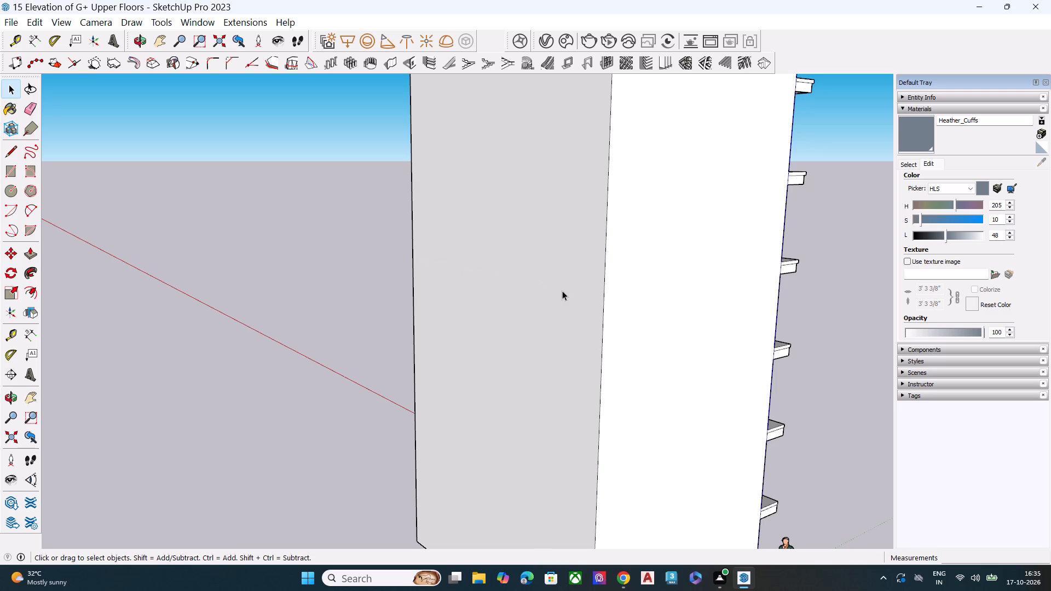
scroll(562, 291, "down", 9)
key("space")
left_click(714, 339)
Examine the tower's side walls and its balcony facade from several angles, ending facing the front elevation.
middle_click_drag(742, 367, 365, 367)
scroll(414, 323, "down", 3)
scroll(420, 325, "up", 1)
scroll(422, 327, "down", 5)
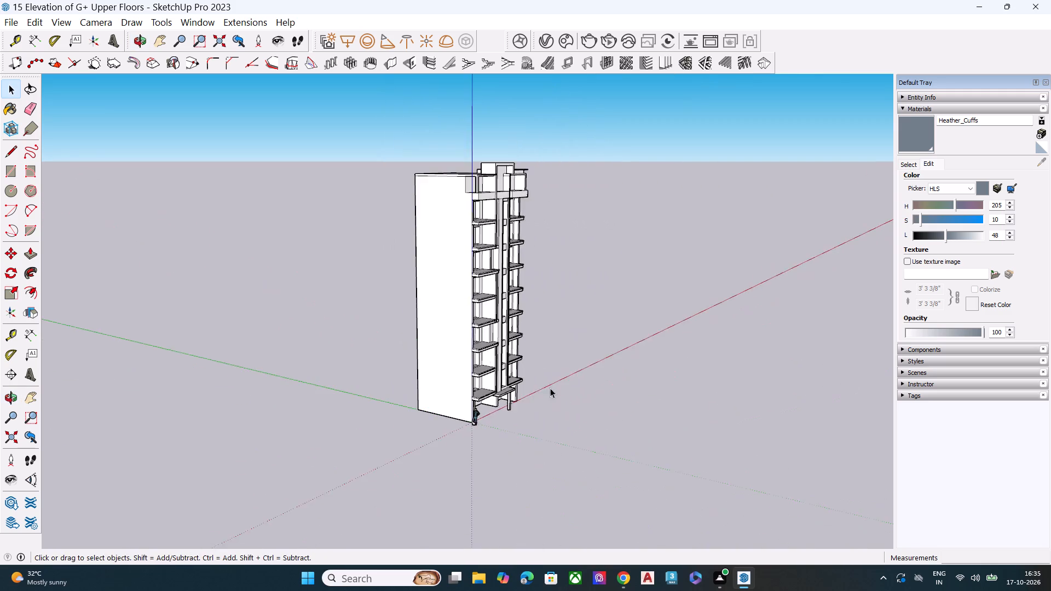
middle_click_drag(543, 391, 388, 370)
scroll(388, 360, "up", 5)
scroll(392, 293, "down", 1)
scroll(393, 285, "up", 4)
scroll(655, 404, "down", 9)
middle_click_drag(468, 396, 274, 356)
middle_click_drag(679, 441, 411, 430)
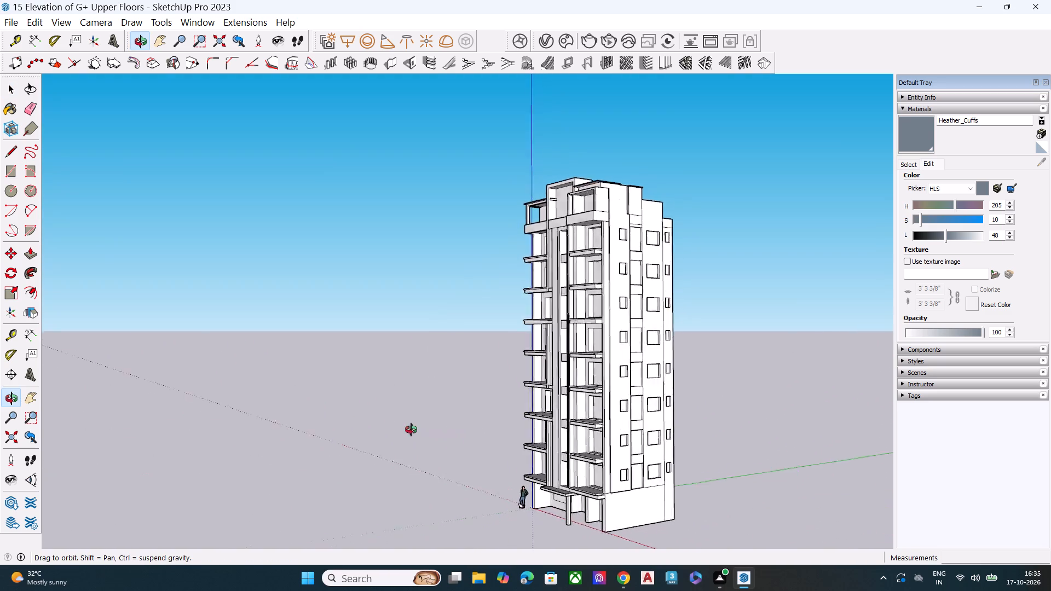
middle_click_drag(411, 430, 764, 397)
scroll(624, 440, "up", 2)
scroll(616, 440, "down", 1)
scroll(616, 440, "up", 7)
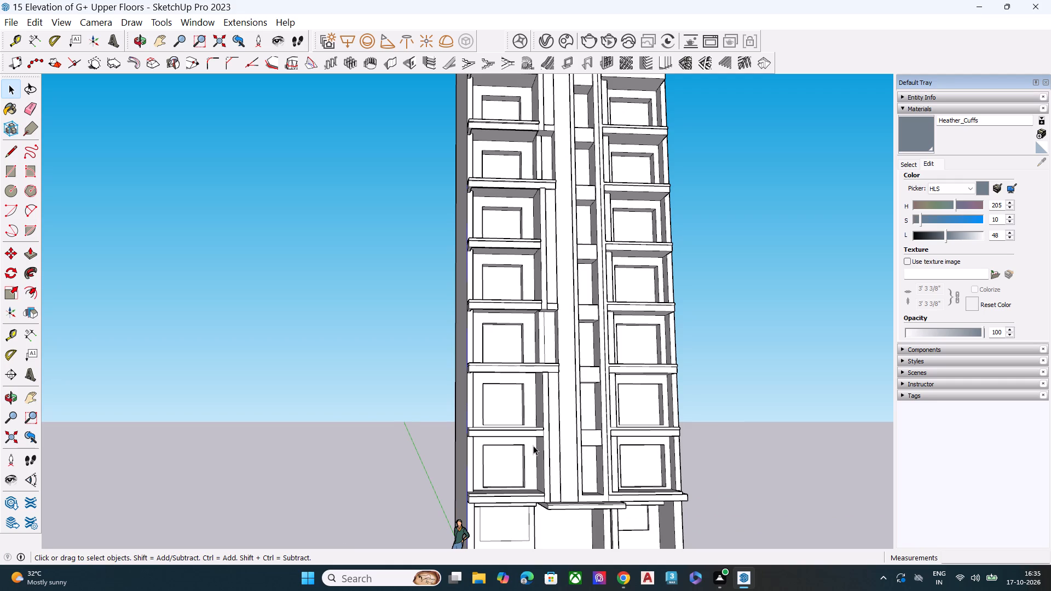
middle_click_drag(535, 443, 523, 528)
scroll(521, 504, "up", 1)
scroll(540, 427, "down", 6)
middle_click_drag(528, 422, 547, 347)
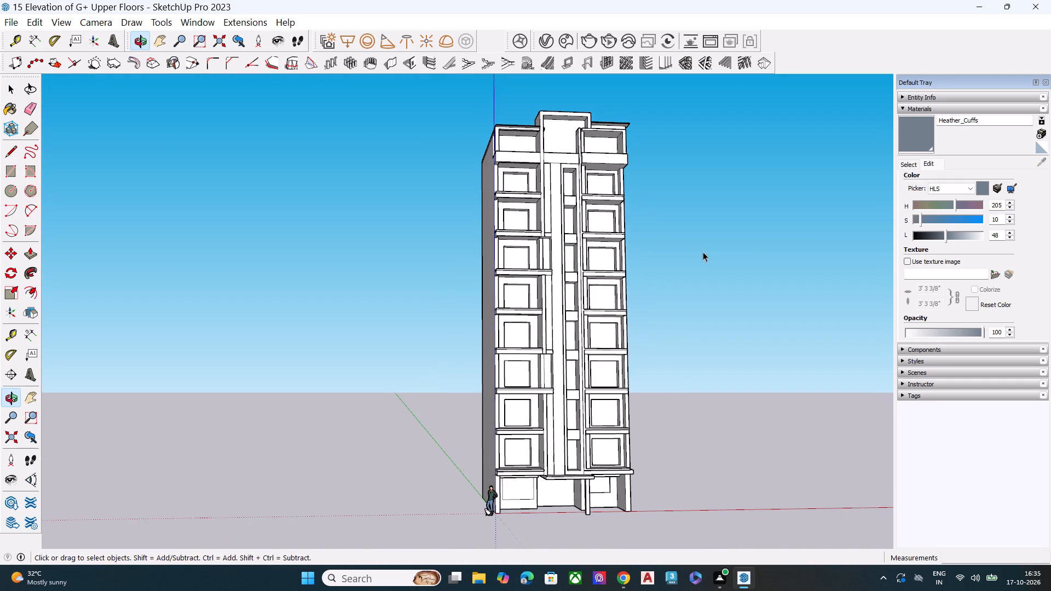
Bring up the V-Ray Asset Editor and the Chaos Cosmos material browser, arranging them so the tower stays in view.
left_click(552, 41)
left_click(262, 88)
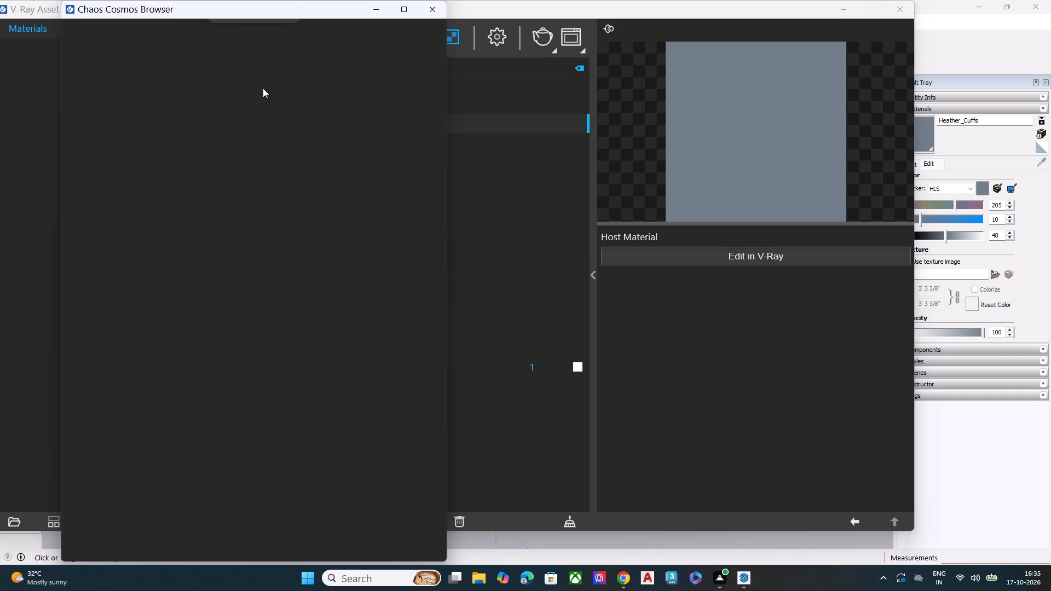
left_click(427, 6)
left_click(211, 88)
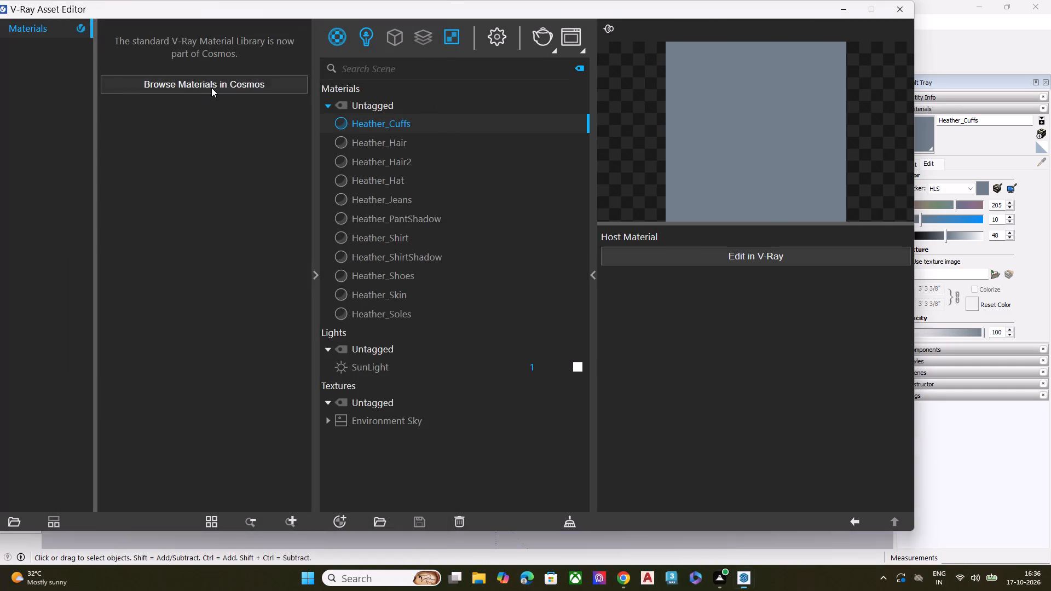
key("space")
key("space")
key("space")
key("space")
key("space")
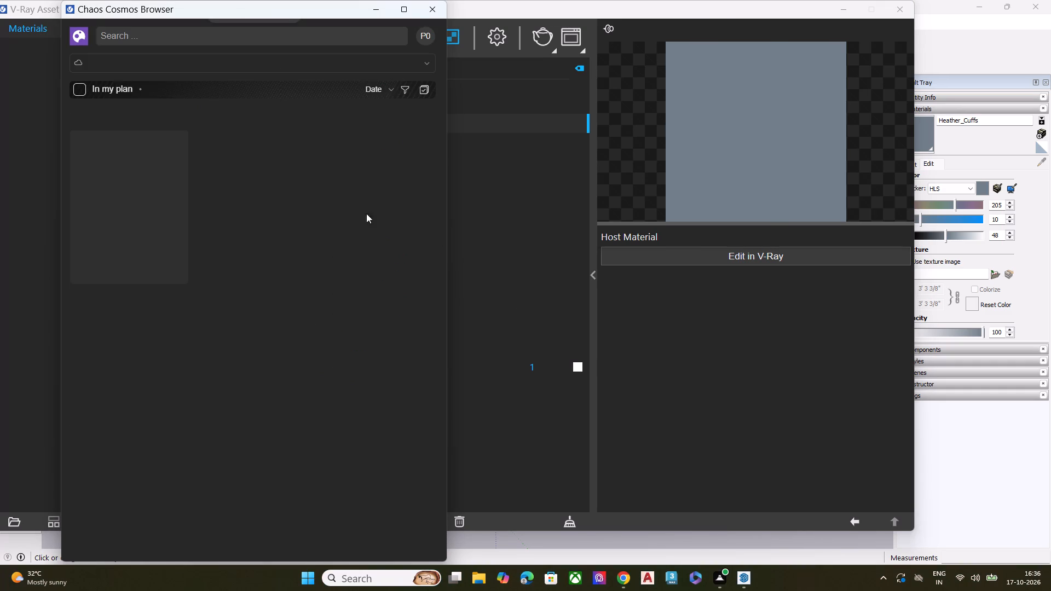
left_click_drag(778, 4, 272, 82)
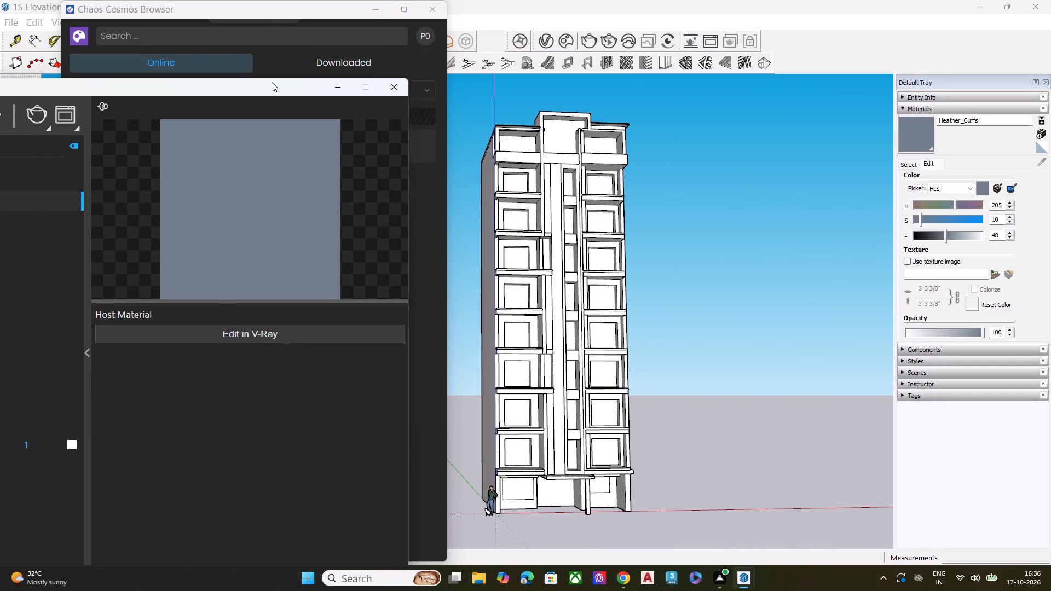
left_click_drag(272, 82, 280, 74)
left_click(290, 8)
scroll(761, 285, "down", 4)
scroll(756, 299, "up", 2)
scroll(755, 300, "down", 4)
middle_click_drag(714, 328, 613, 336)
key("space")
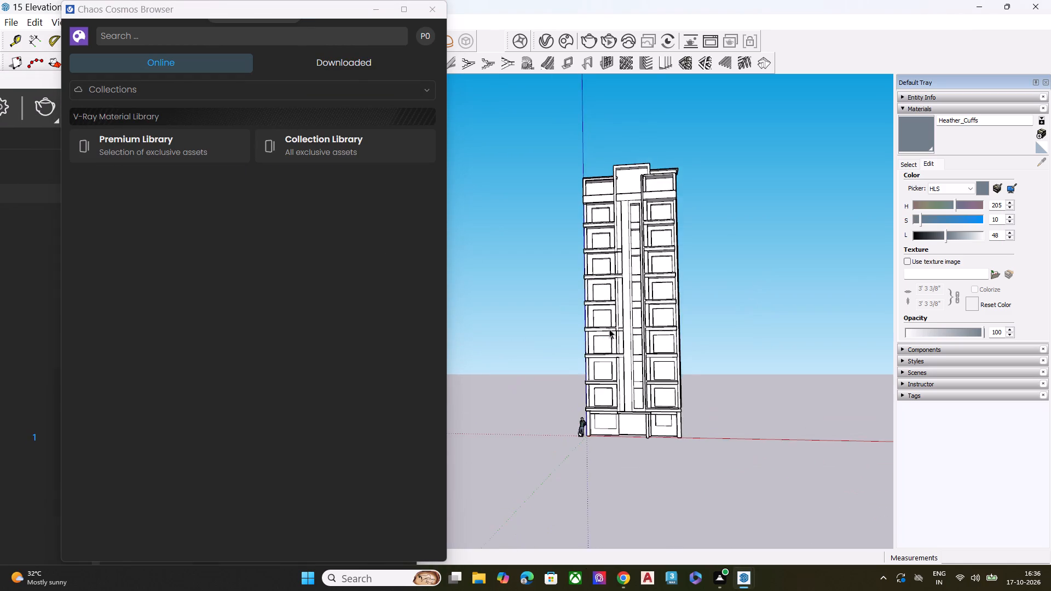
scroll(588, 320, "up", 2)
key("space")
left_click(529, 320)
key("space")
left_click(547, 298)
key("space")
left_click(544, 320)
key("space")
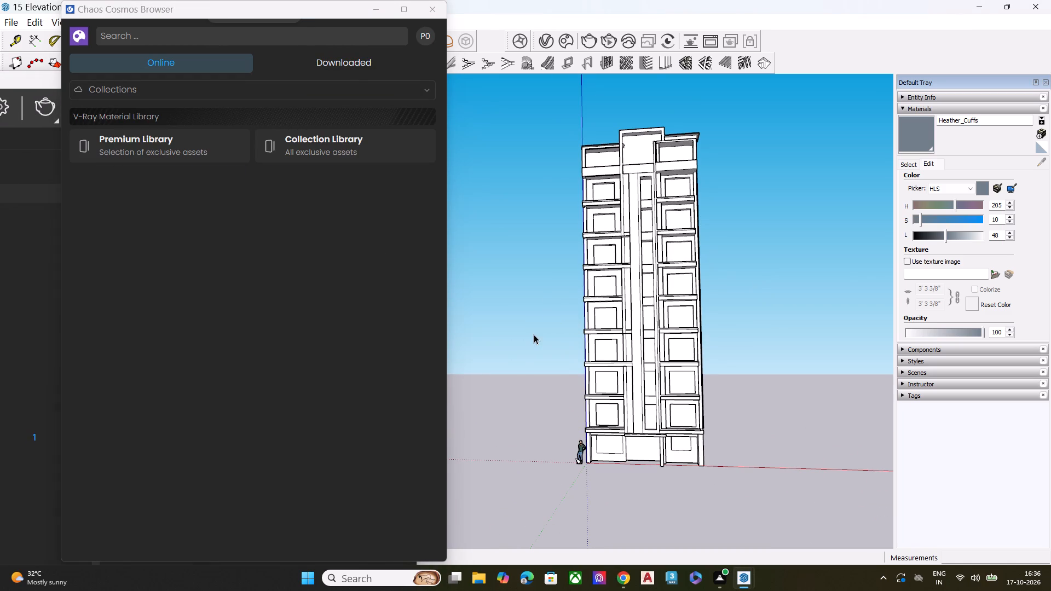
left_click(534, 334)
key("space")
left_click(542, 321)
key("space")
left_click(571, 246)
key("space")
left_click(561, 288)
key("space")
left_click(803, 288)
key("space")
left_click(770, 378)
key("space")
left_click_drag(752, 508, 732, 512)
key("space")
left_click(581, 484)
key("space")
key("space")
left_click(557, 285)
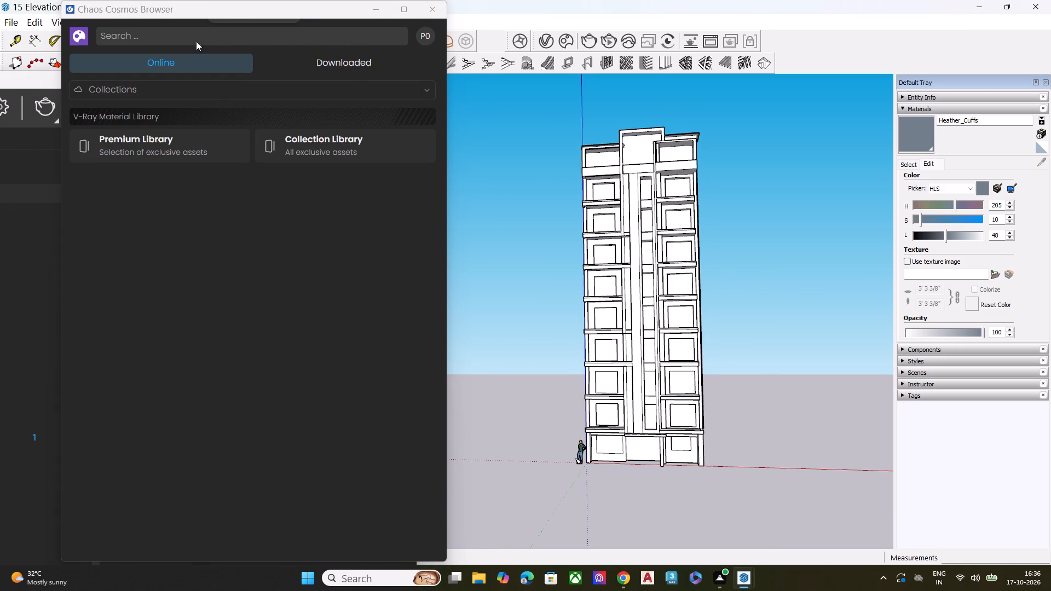
Search the Cosmos library for paints.
left_click(197, 30)
left_click(185, 89)
Find Wall Paint Bumpy 01 Gray 100cm among the paint results and download it.
left_click(805, 357)
key("space")
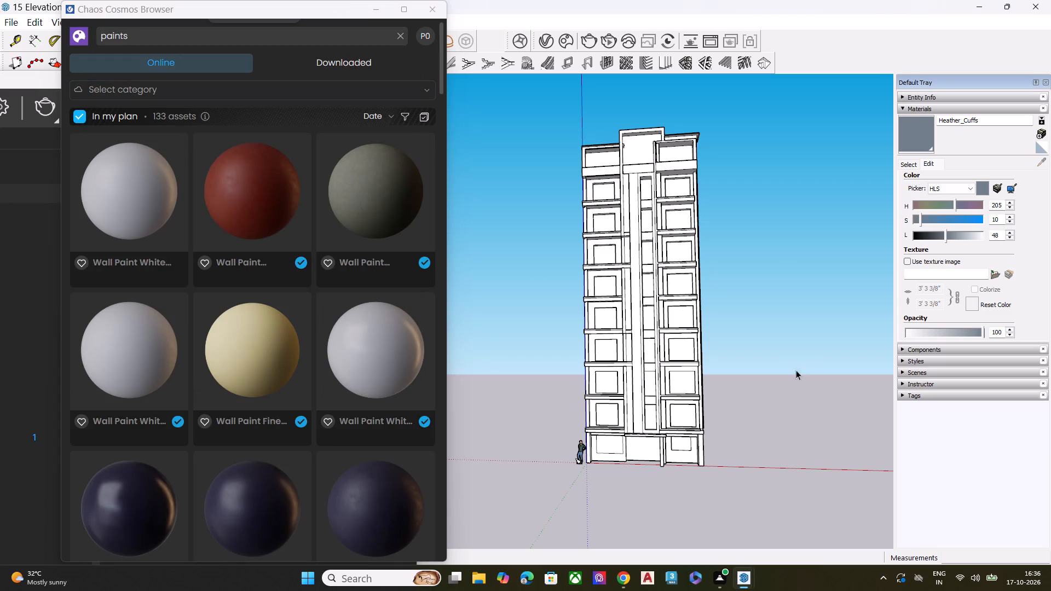
left_click(789, 378)
key("space")
scroll(429, 361, "down", 2)
key("space")
left_click(494, 354)
key("space")
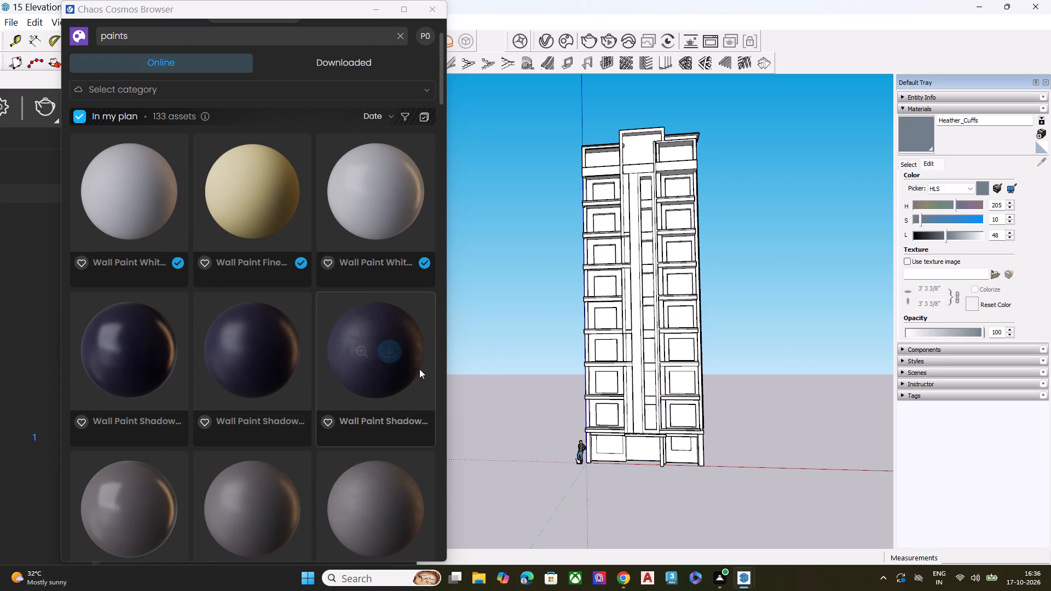
scroll(407, 366, "down", 2)
key("space")
left_click(501, 358)
key("space")
left_click(401, 375)
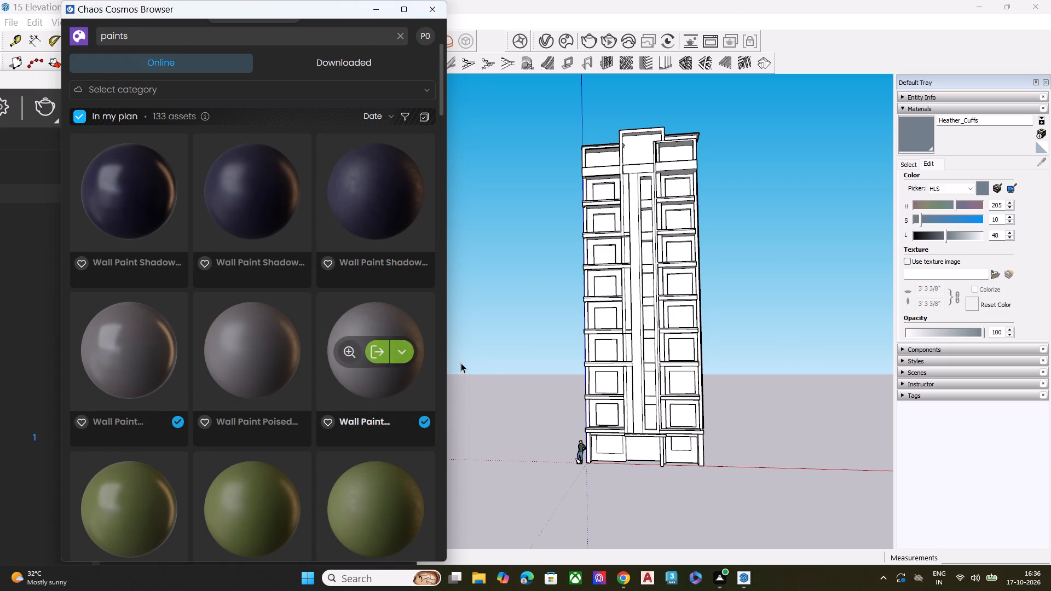
scroll(400, 395, "down", 4)
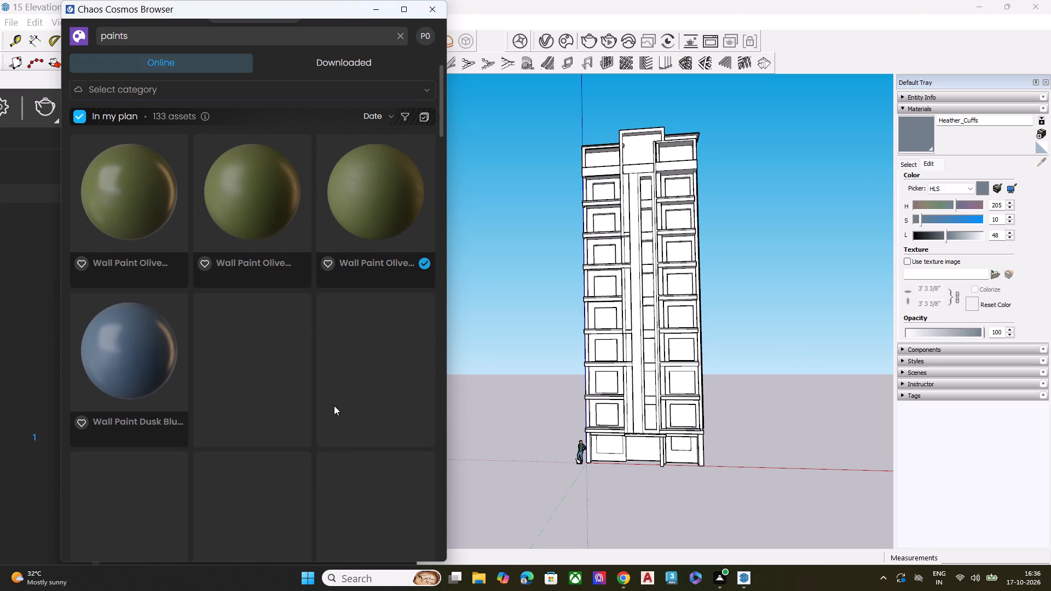
scroll(328, 369, "down", 4)
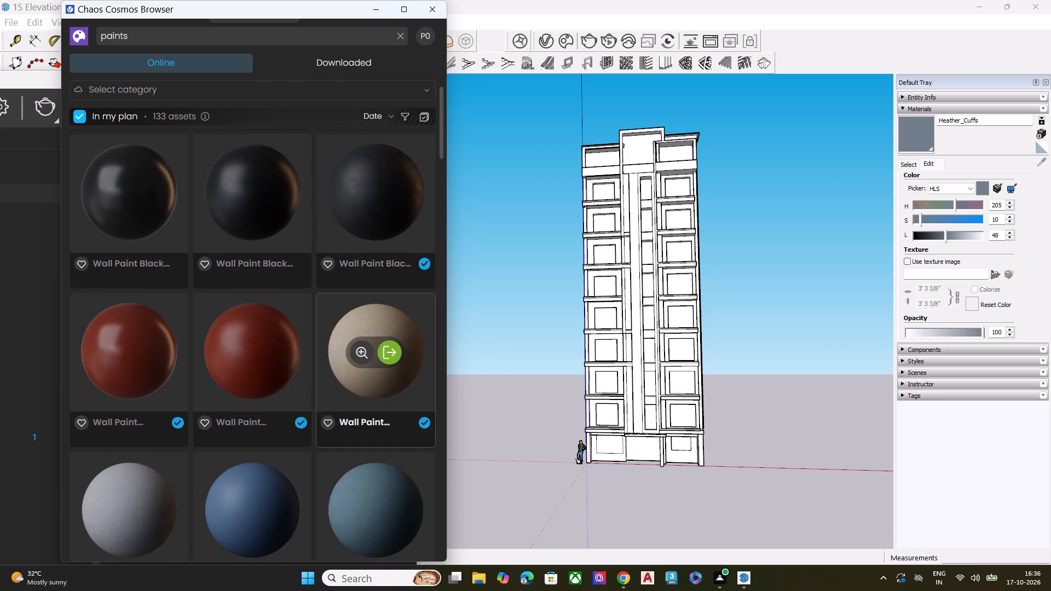
scroll(325, 370, "down", 1)
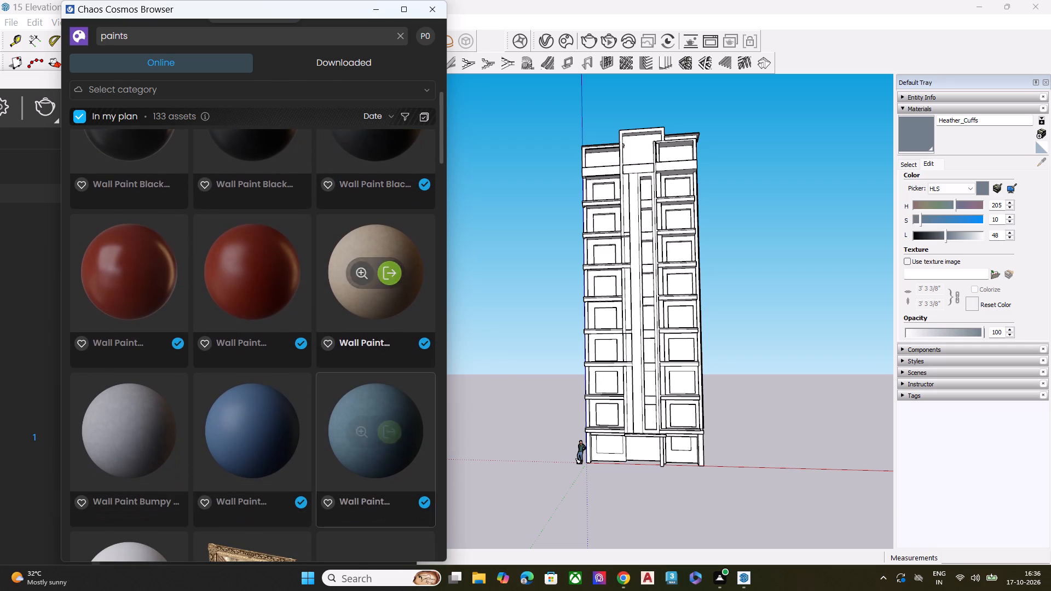
scroll(367, 397, "down", 1)
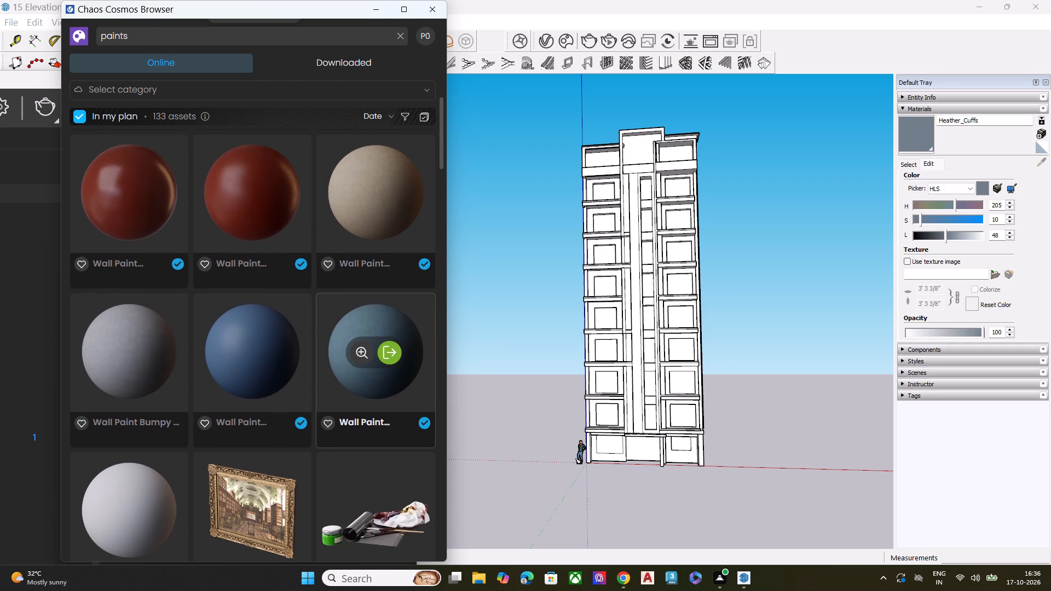
left_click(143, 352)
Browse the Cosmos paint results for a wall finish that suits the tower's facades.
scroll(588, 419, "down", 6)
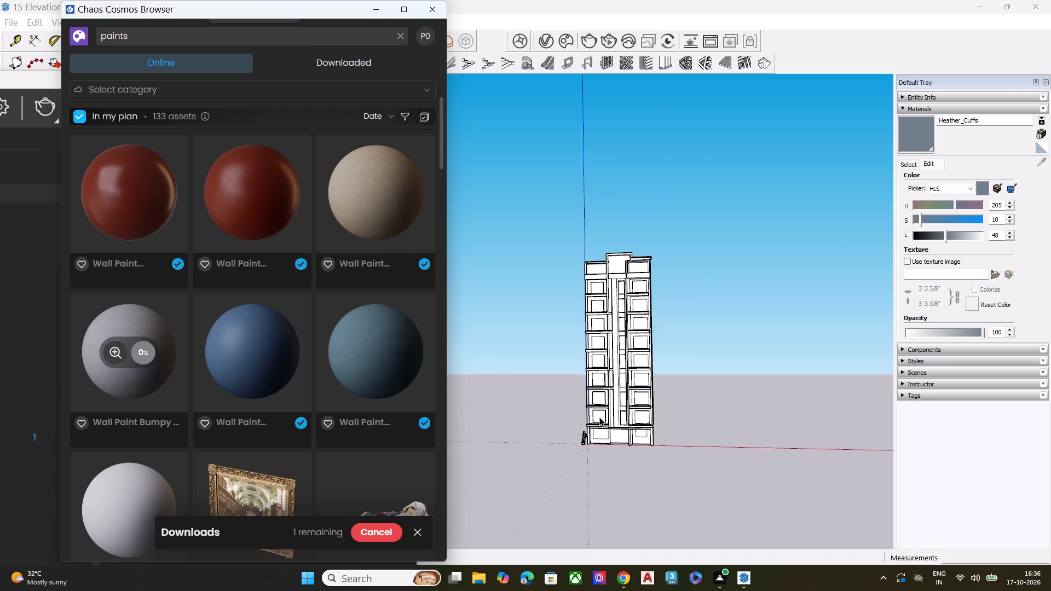
scroll(599, 417, "up", 10)
key("space")
left_click(530, 436)
scroll(310, 391, "up", 6)
scroll(345, 392, "down", 2)
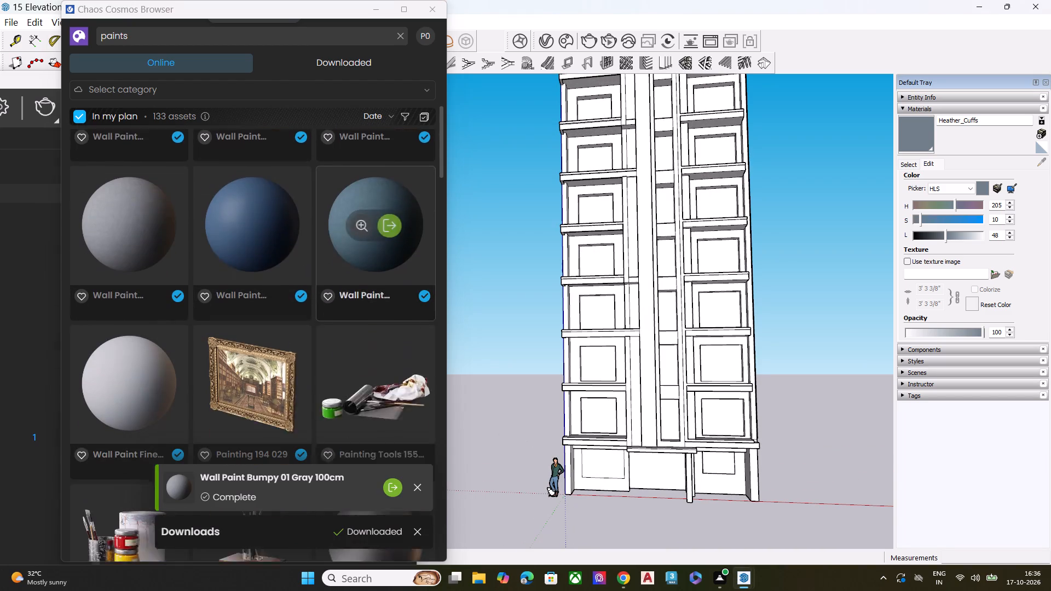
scroll(169, 318, "up", 3)
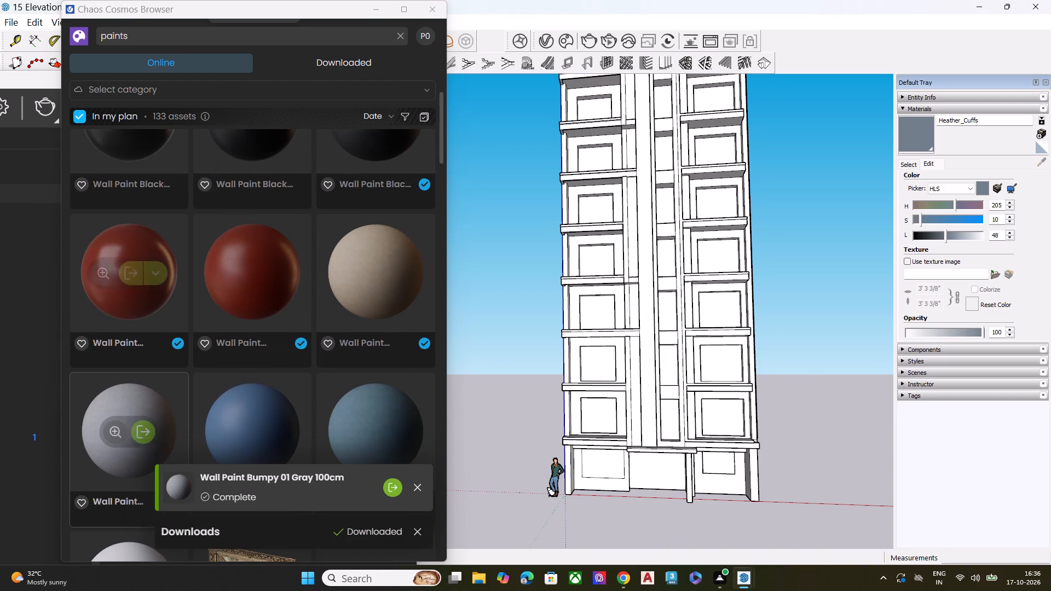
scroll(146, 404, "down", 1)
scroll(146, 404, "up", 1)
scroll(146, 404, "down", 6)
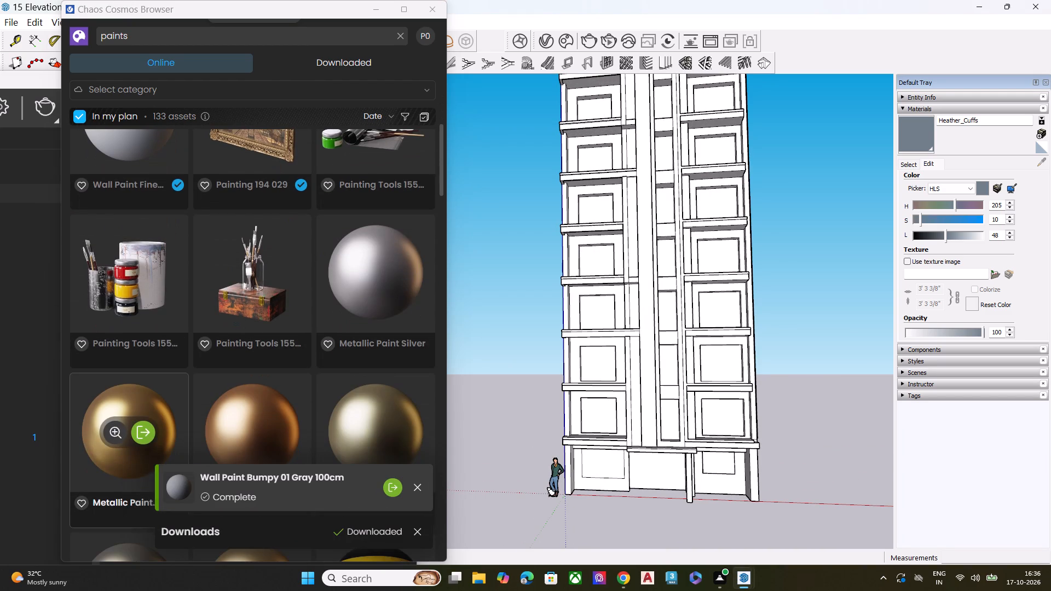
scroll(154, 385, "down", 5)
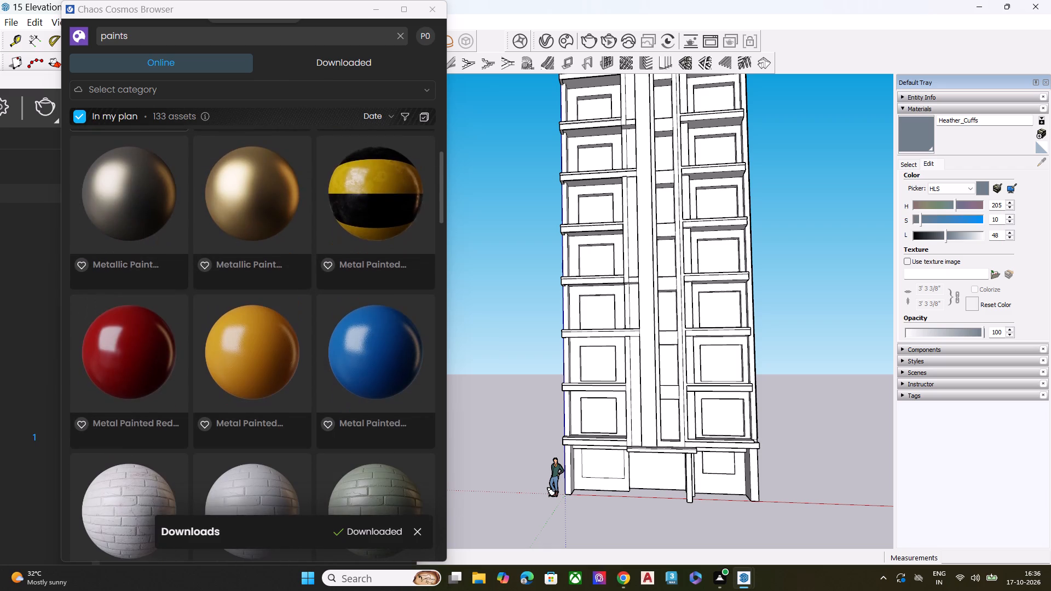
scroll(154, 385, "down", 8)
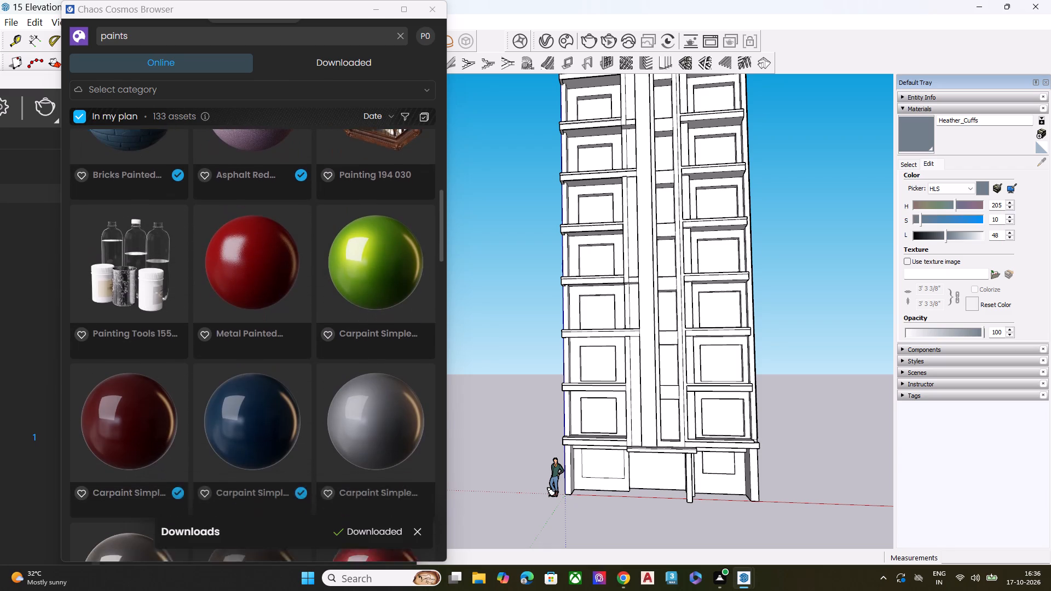
scroll(154, 385, "down", 3)
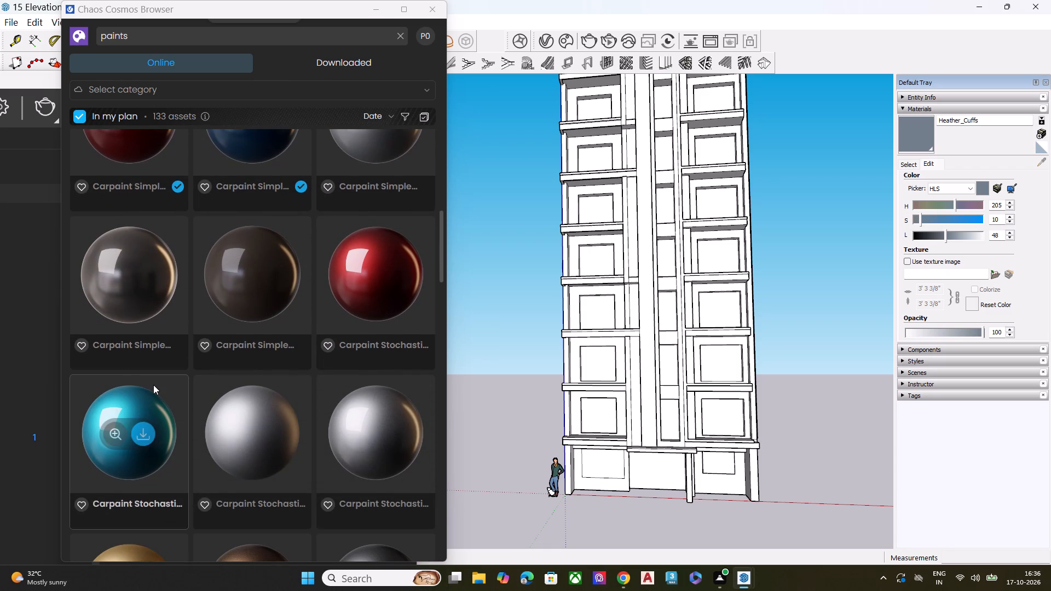
scroll(153, 385, "up", 1)
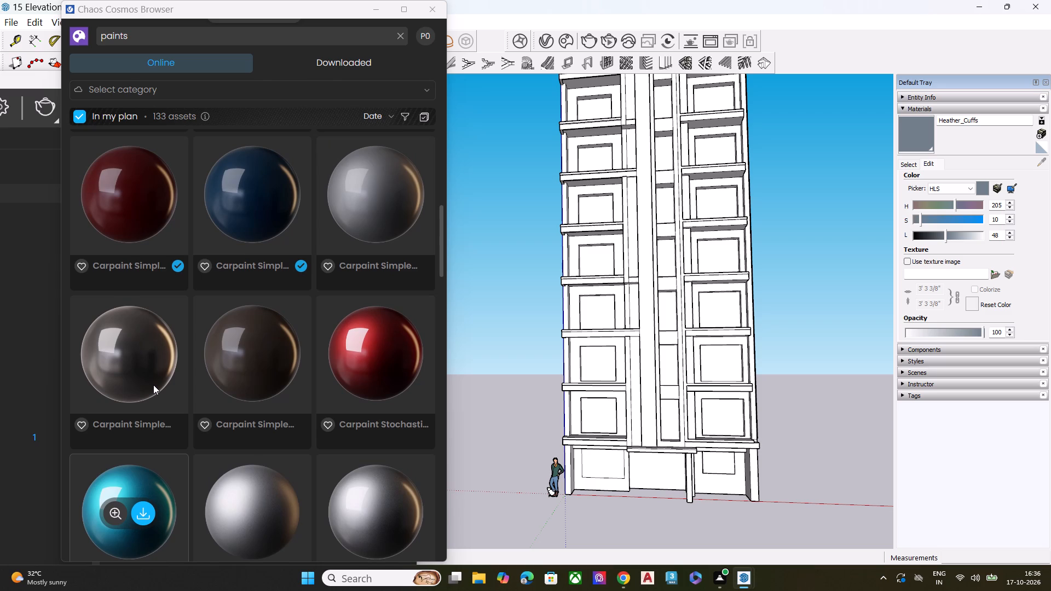
scroll(163, 356, "up", 3)
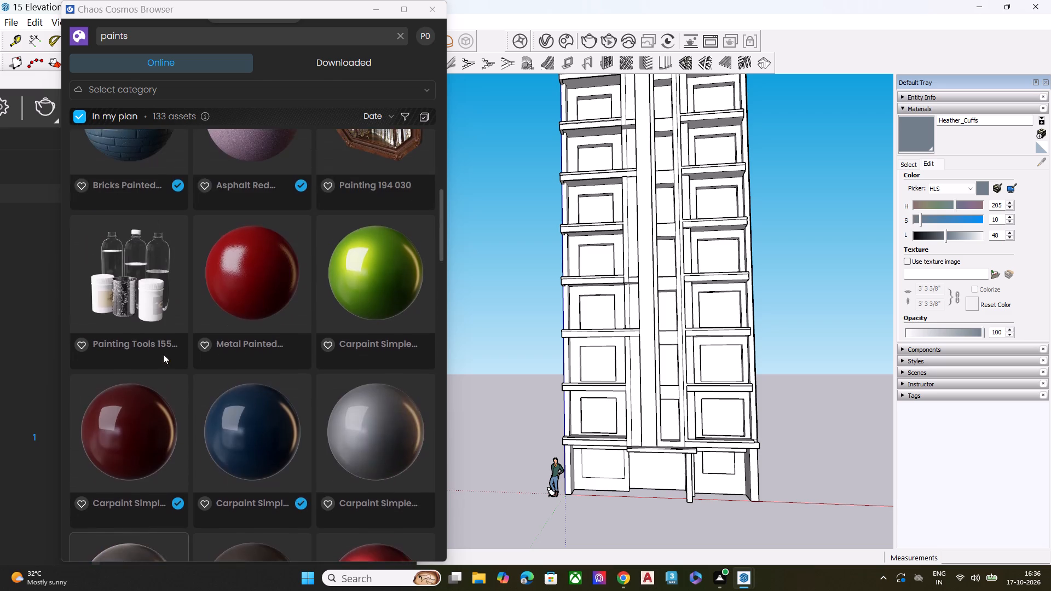
scroll(163, 354, "up", 13)
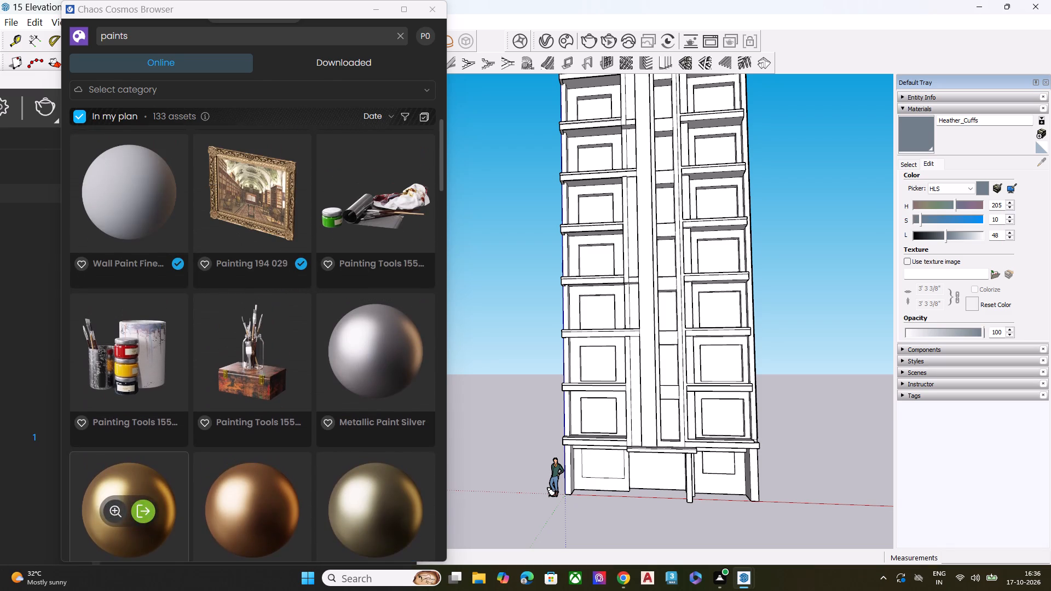
scroll(142, 341, "up", 4)
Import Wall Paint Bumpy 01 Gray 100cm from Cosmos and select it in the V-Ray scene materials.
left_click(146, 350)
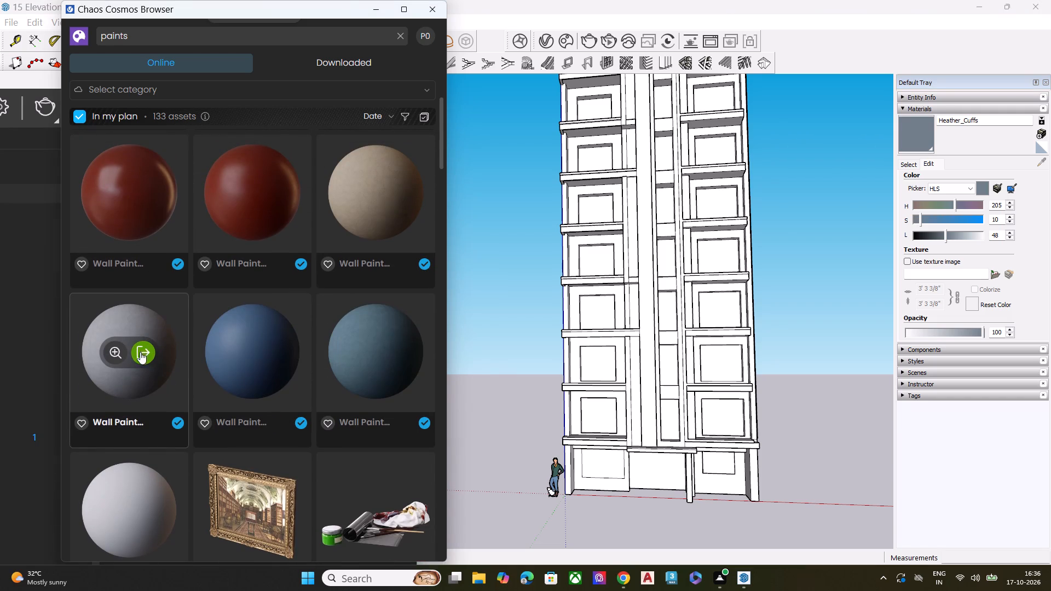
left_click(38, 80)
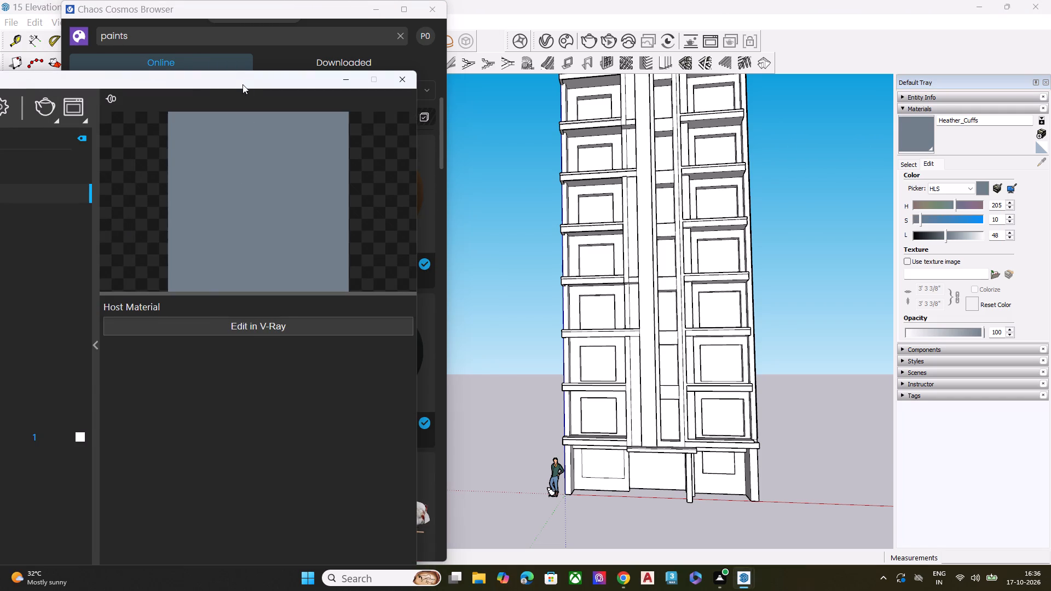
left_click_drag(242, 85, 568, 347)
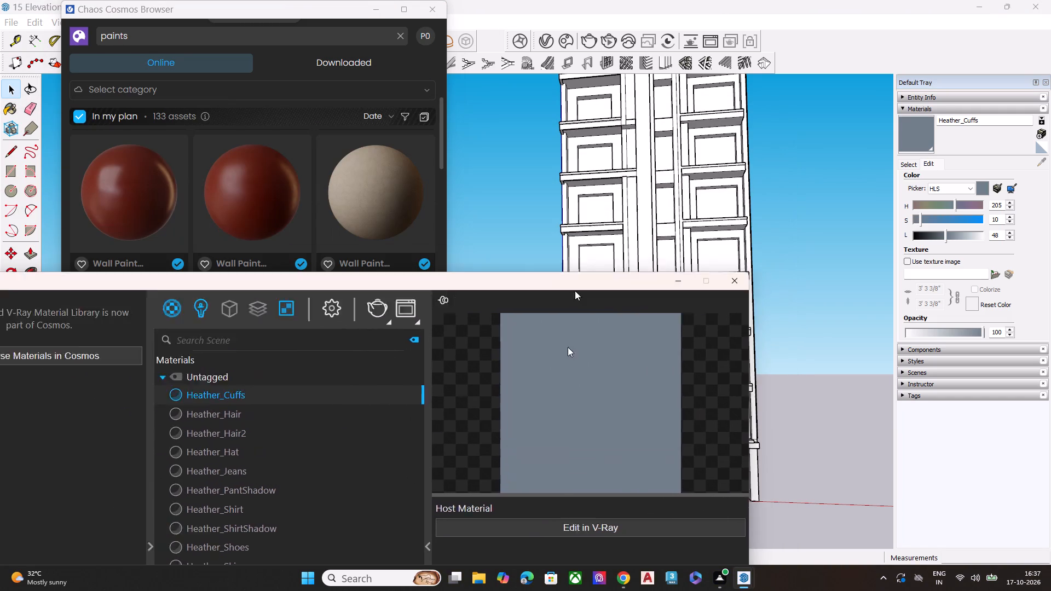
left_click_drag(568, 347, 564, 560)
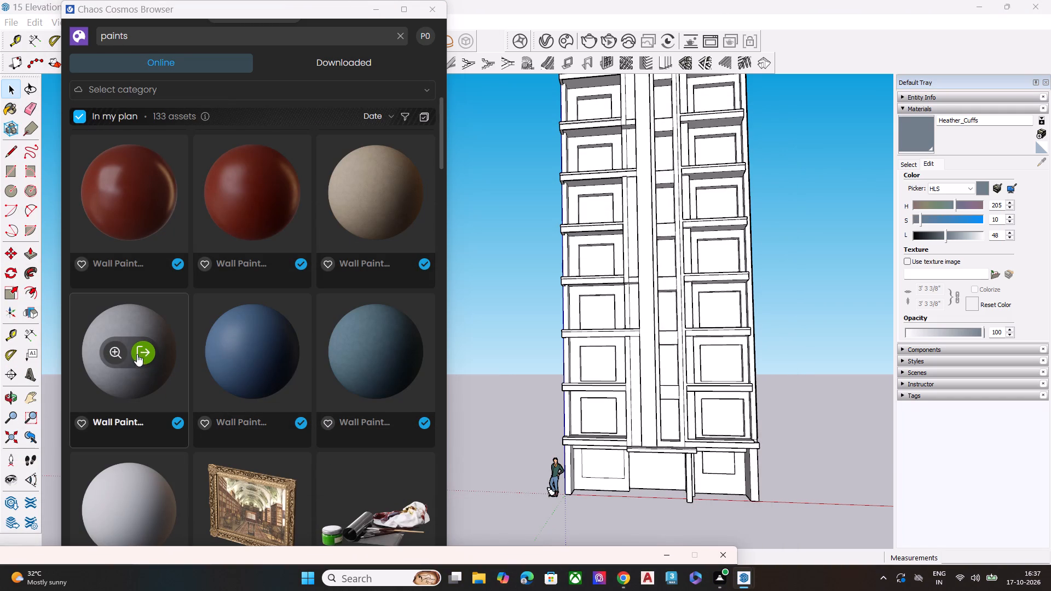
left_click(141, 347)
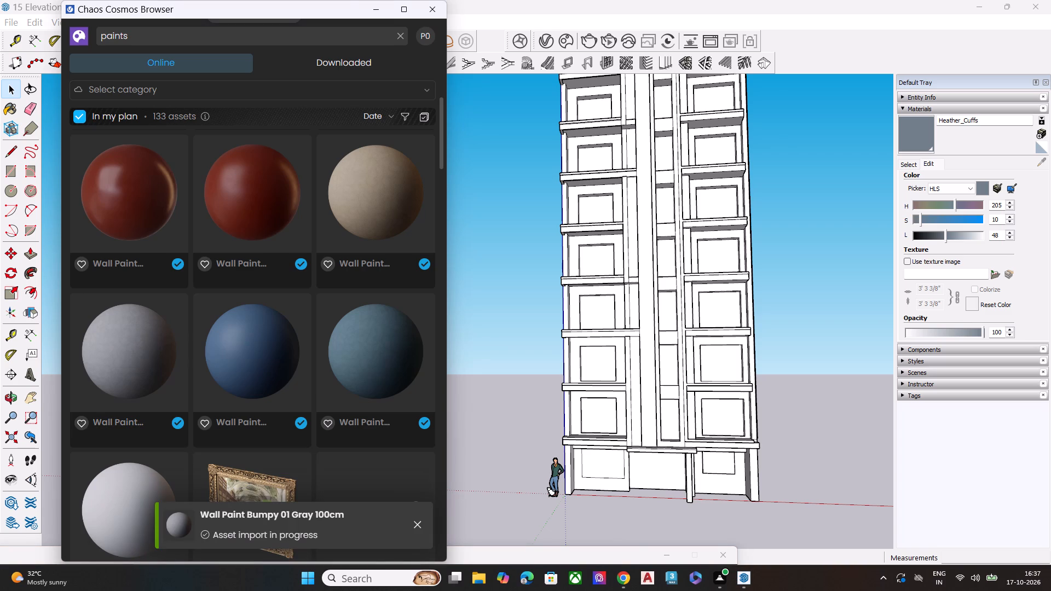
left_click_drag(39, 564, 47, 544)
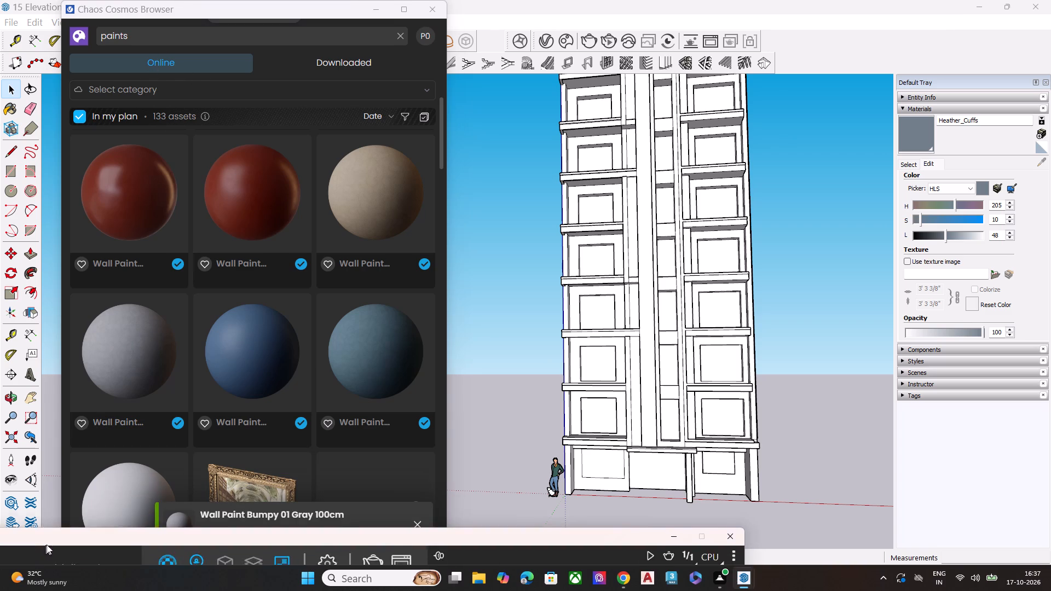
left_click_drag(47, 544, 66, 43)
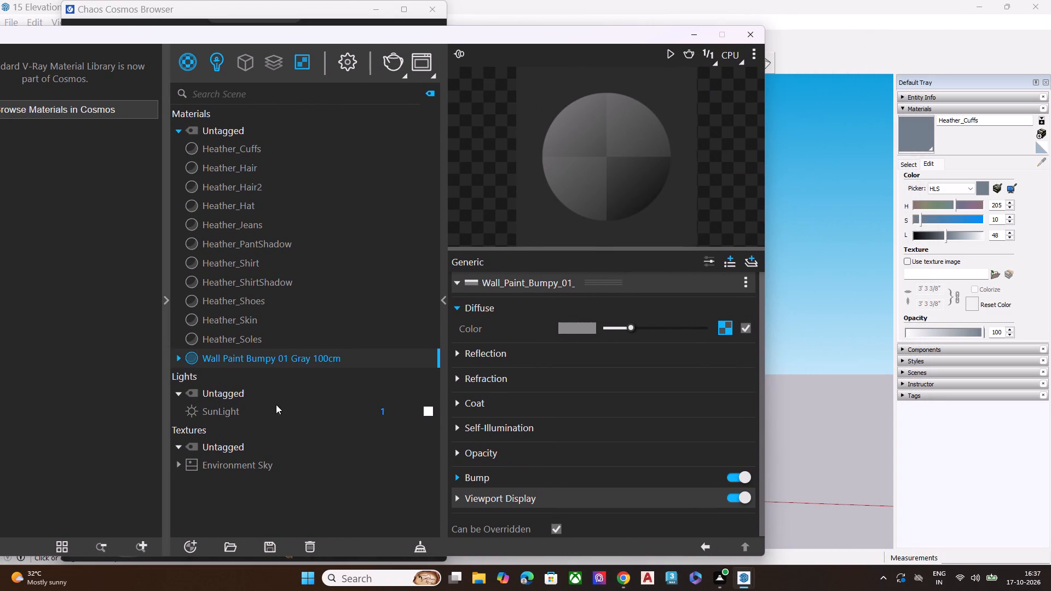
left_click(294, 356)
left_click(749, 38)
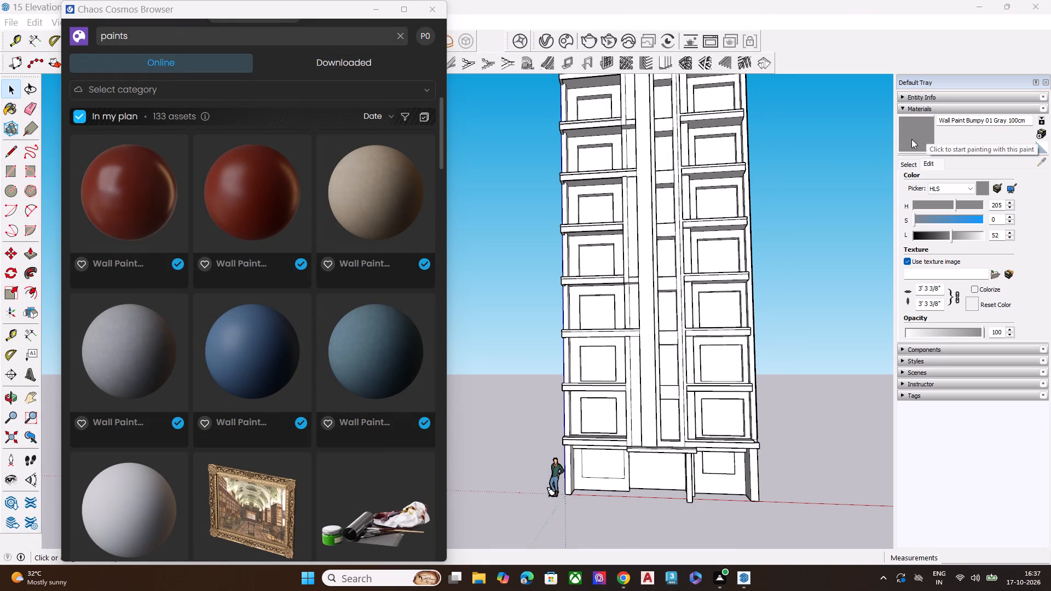
Import Wall Paint Fine Grain 01 White 100cm from the Cosmos paint results.
scroll(246, 425, "down", 2)
left_click(142, 354)
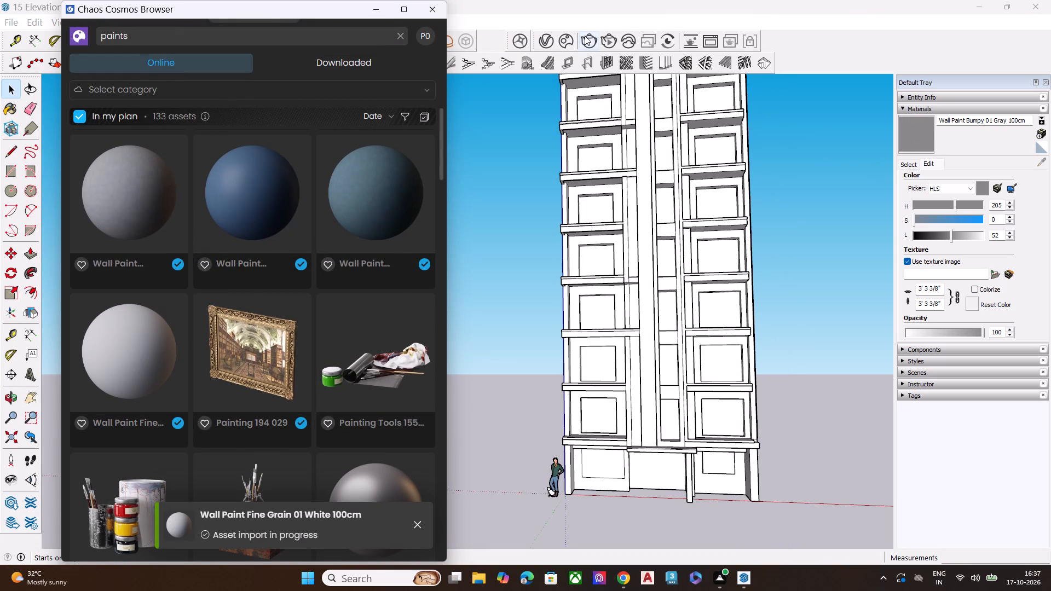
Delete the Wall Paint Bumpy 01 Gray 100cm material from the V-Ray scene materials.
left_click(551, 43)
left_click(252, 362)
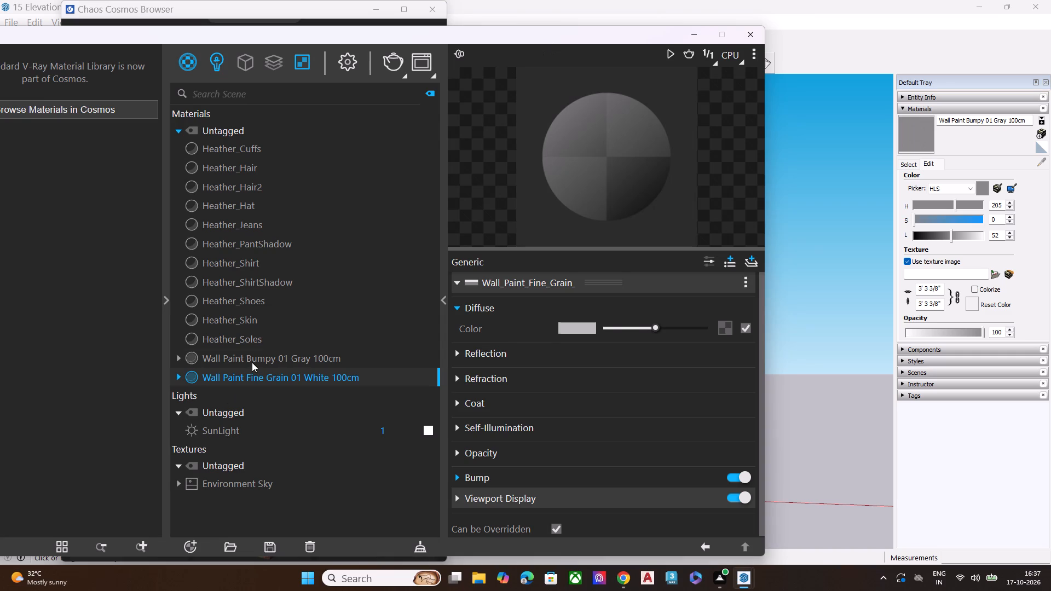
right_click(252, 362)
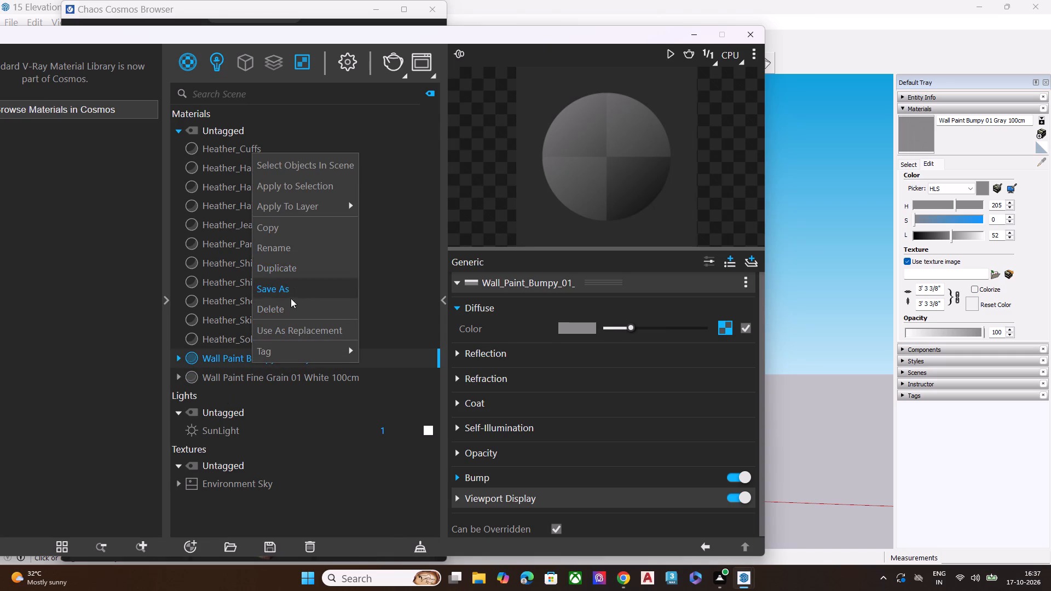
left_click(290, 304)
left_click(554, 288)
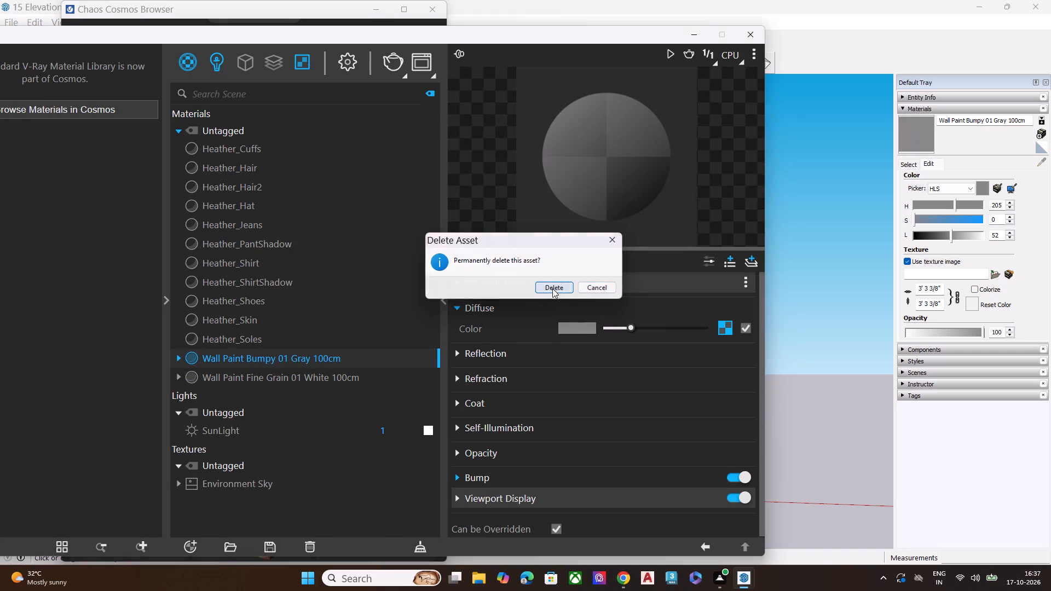
Make Wall Paint Fine Grain 01 White 100cm the active material for painting the tower.
left_click(306, 357)
left_click(306, 357)
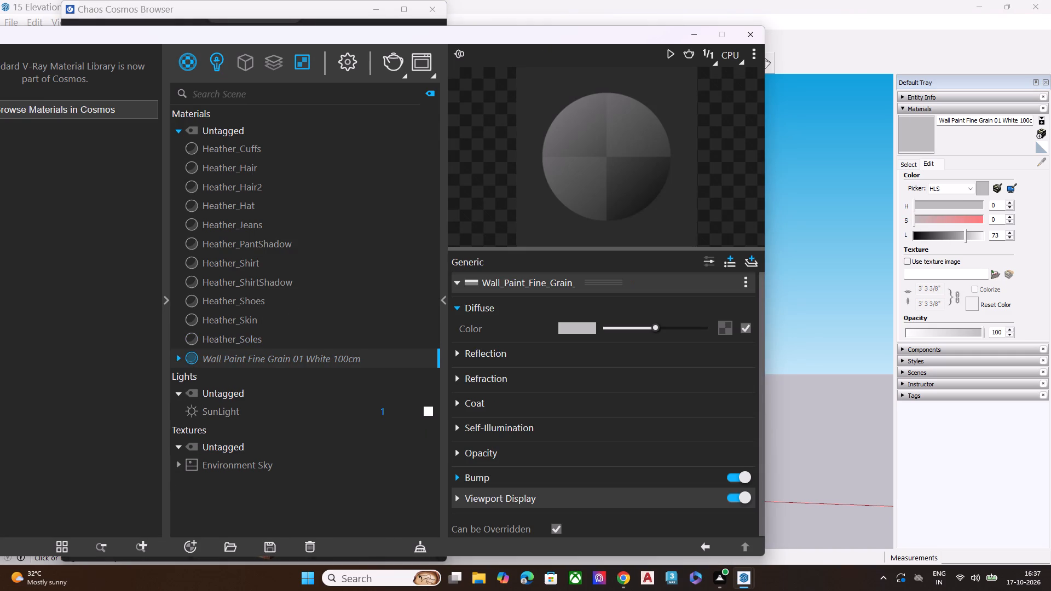
left_click(306, 357)
left_click(742, 35)
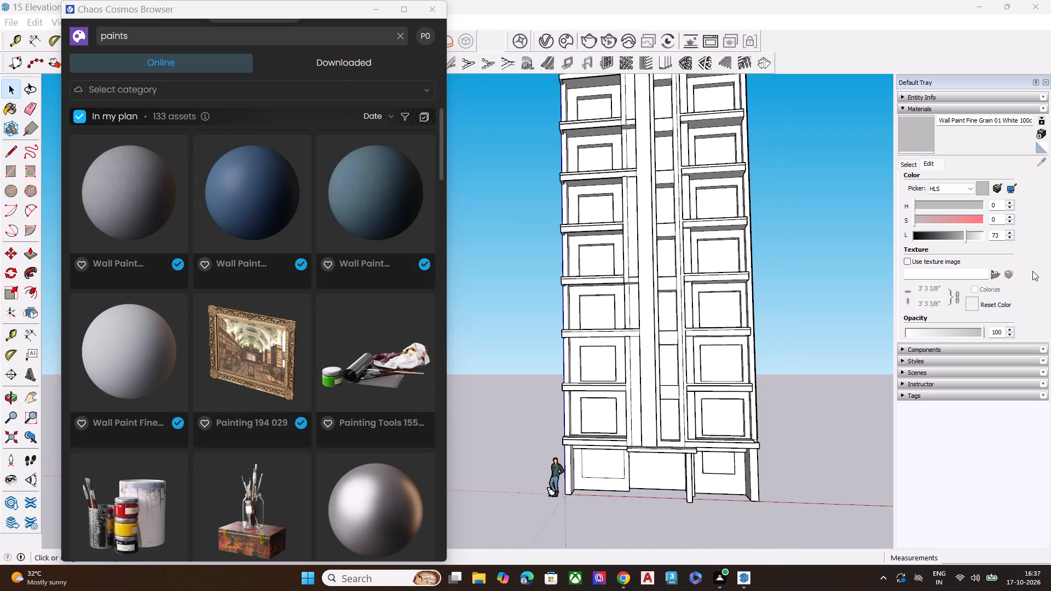
left_click(919, 137)
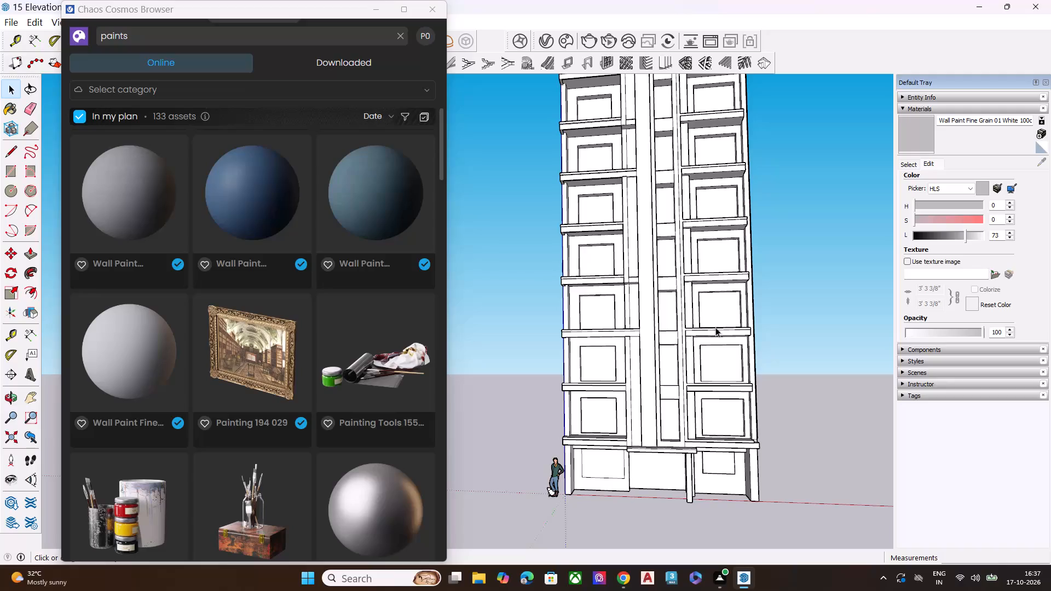
middle_click_drag(730, 324, 631, 368)
scroll(636, 341, "down", 5)
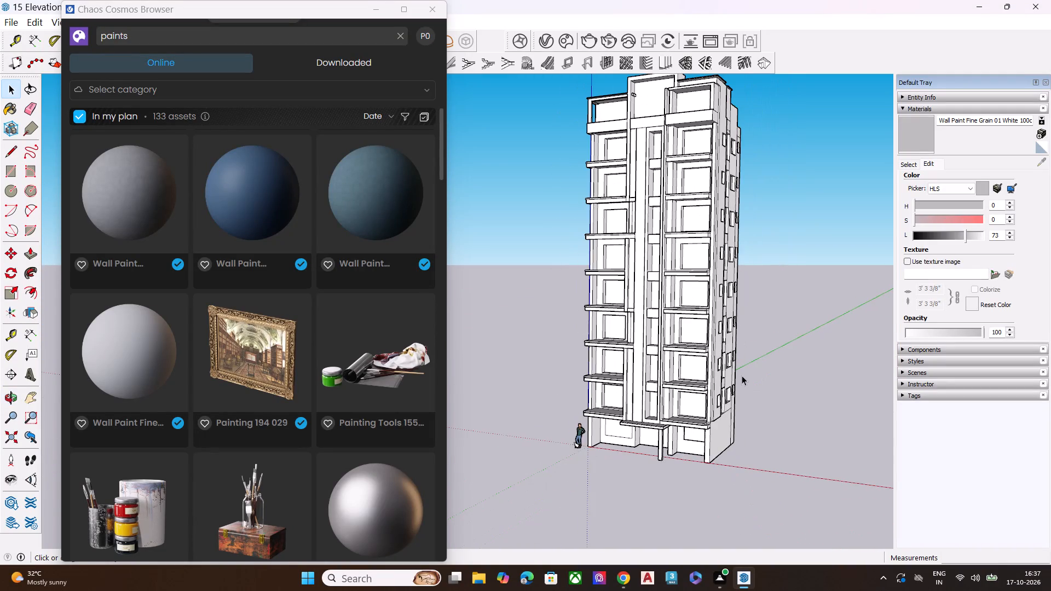
middle_click_drag(742, 375, 674, 365)
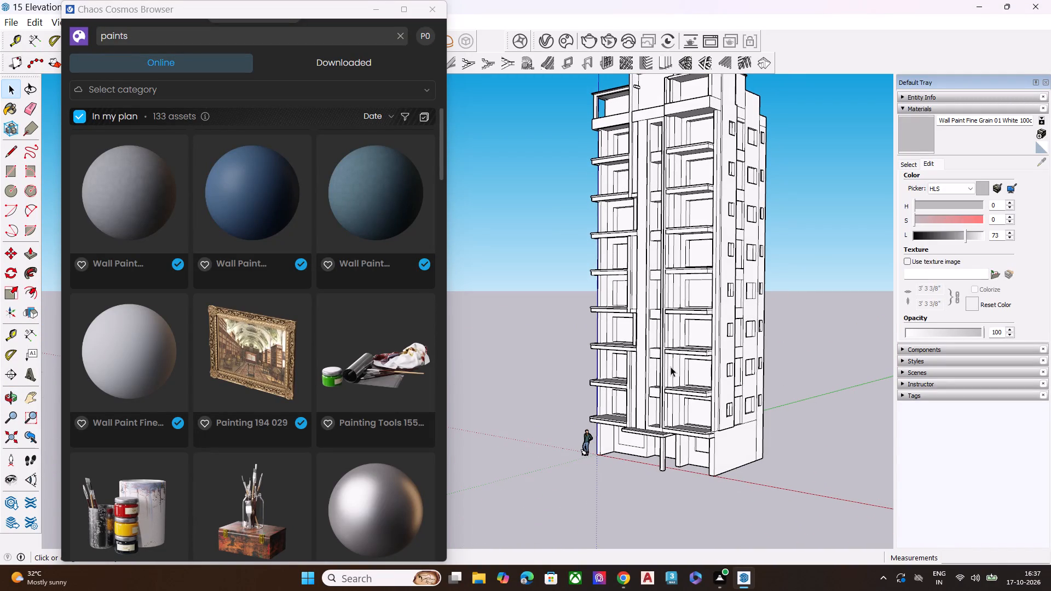
left_click(928, 130)
Paint the front faces of the parapet band beneath the tower's top level with Wall Paint Fine Grain 01 White, across both balconies and the centre.
scroll(692, 288, "down", 5)
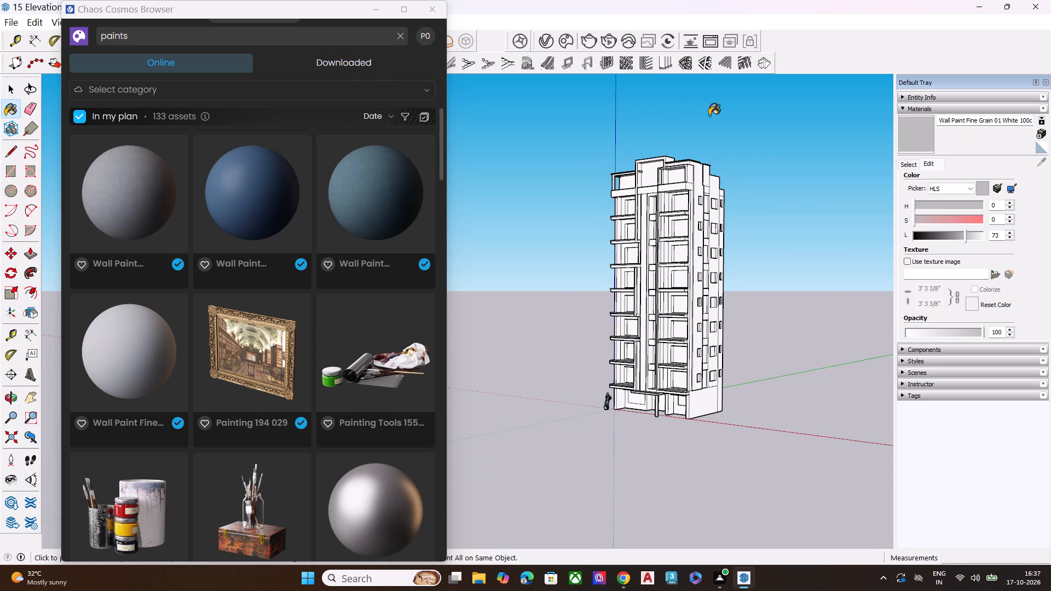
middle_click_drag(688, 352, 691, 290)
scroll(673, 375, "up", 6)
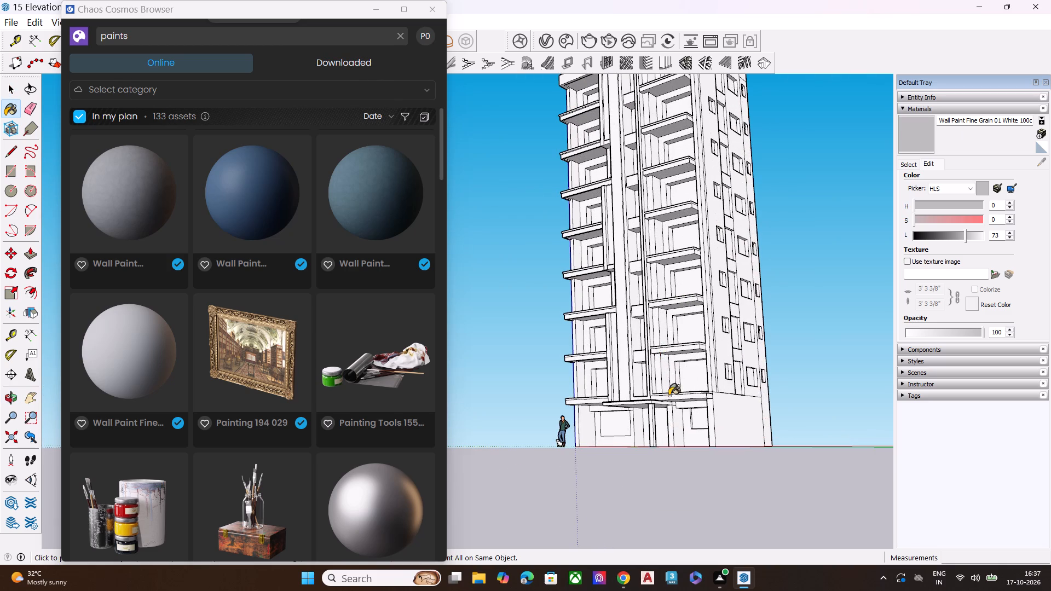
scroll(669, 398, "down", 5)
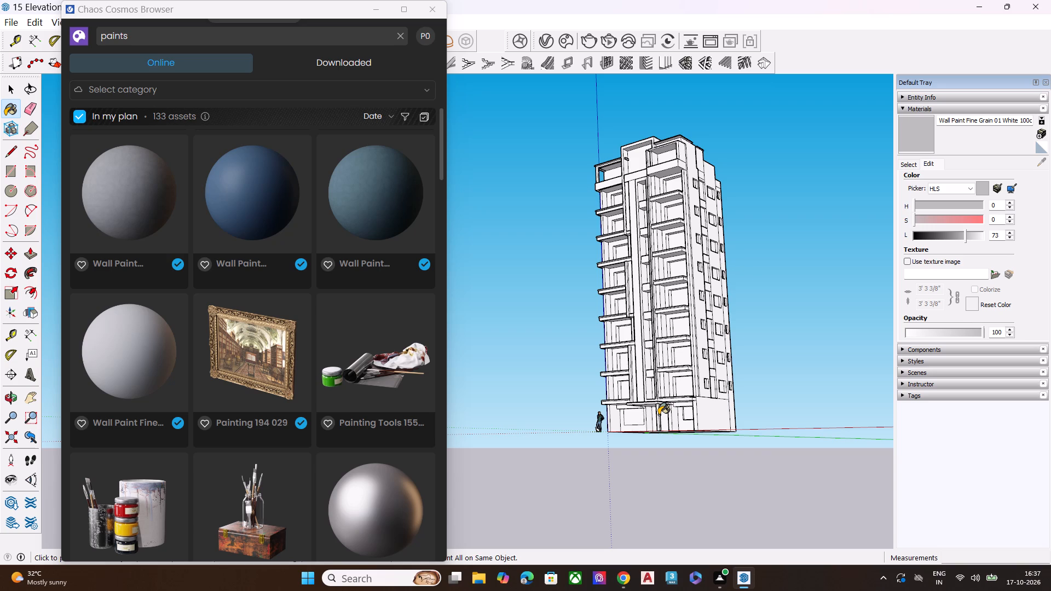
scroll(663, 185, "up", 9)
scroll(556, 157, "down", 1)
scroll(555, 157, "up", 3)
scroll(545, 157, "down", 1)
scroll(544, 157, "up", 5)
left_click(553, 183)
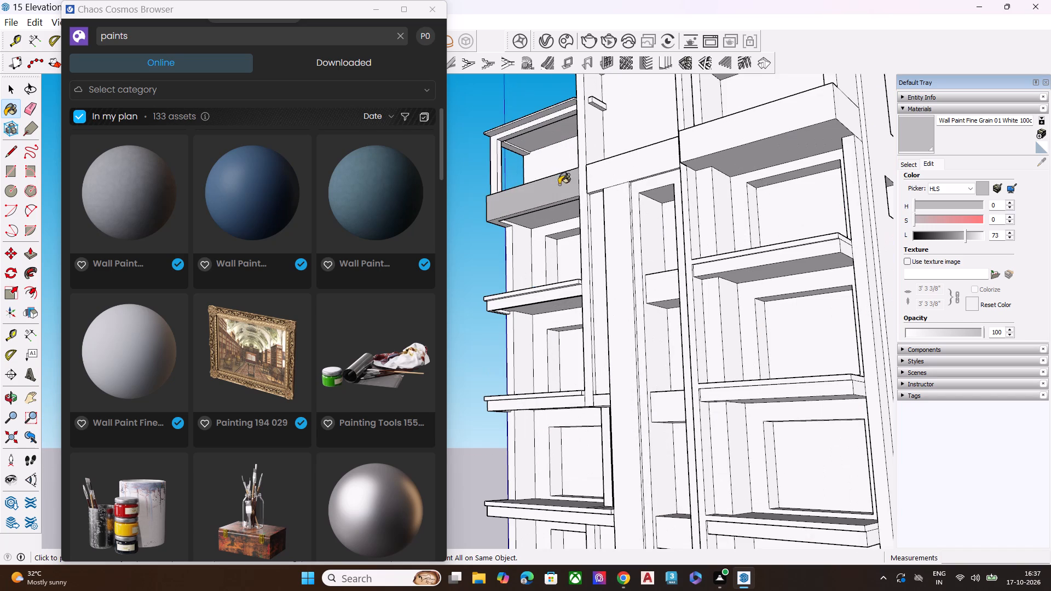
middle_click_drag(606, 190, 846, 210)
scroll(580, 183, "up", 6)
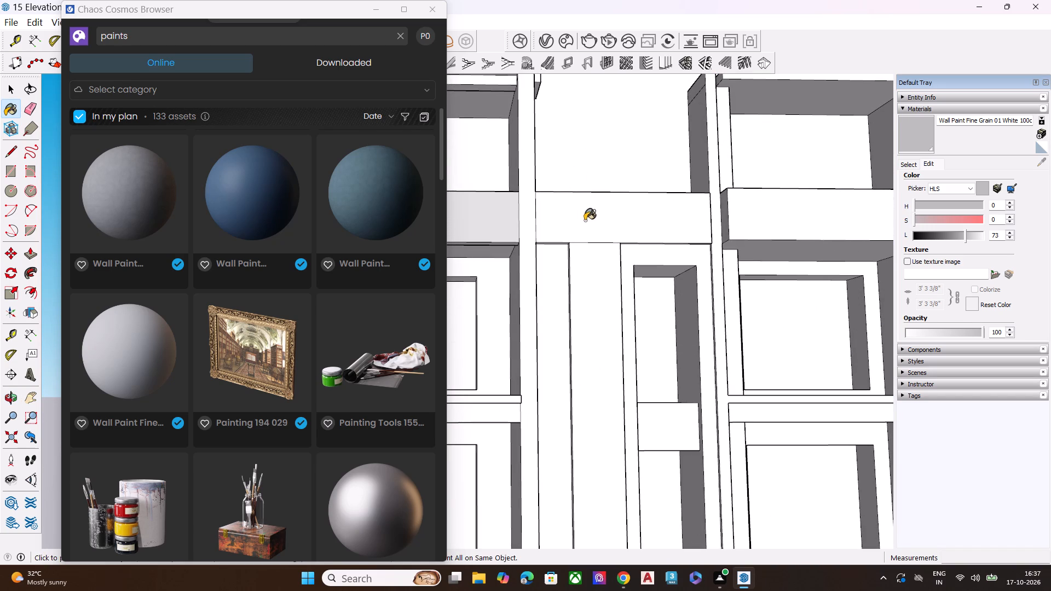
left_click(588, 222)
left_click(735, 206)
Paint the exposed side faces of the same parapet band, at the projecting balcony and the outer end, with Wall Paint Fine Grain 01 White.
middle_click_drag(744, 222, 858, 245)
scroll(773, 245, "up", 2)
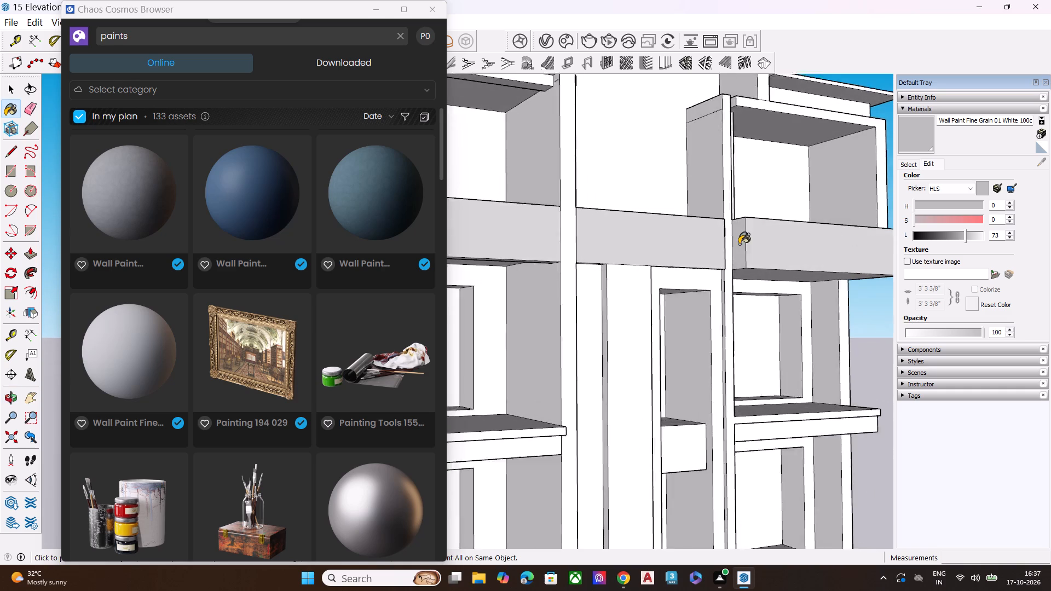
scroll(739, 244, "up", 2)
left_click(737, 241)
scroll(787, 250, "down", 5)
scroll(810, 256, "up", 1)
scroll(811, 256, "down", 4)
scroll(812, 257, "up", 1)
scroll(812, 257, "down", 2)
scroll(817, 259, "up", 1)
scroll(818, 260, "down", 3)
middle_click_drag(540, 246, 643, 247)
scroll(628, 250, "up", 2)
scroll(577, 241, "down", 1)
scroll(573, 239, "up", 2)
left_click(581, 241)
scroll(628, 251, "down", 2)
scroll(607, 152, "up", 1)
scroll(604, 150, "down", 1)
scroll(603, 150, "up", 3)
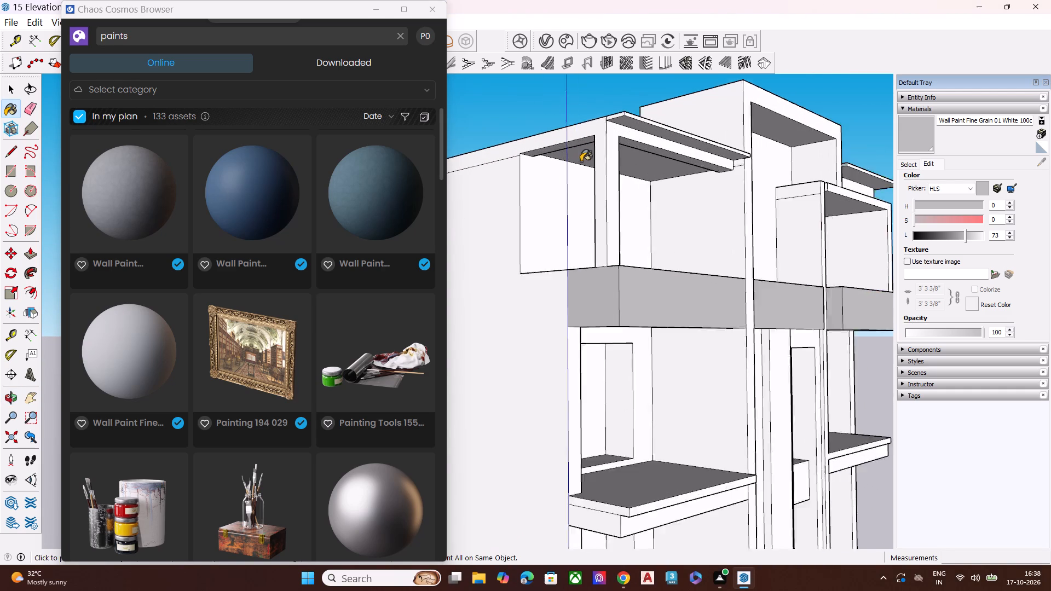
Open SketchUp projects.pdf from the recent files and place the reference rendering side by side with the tower model.
scroll(581, 161, "up", 2)
scroll(572, 177, "down", 7)
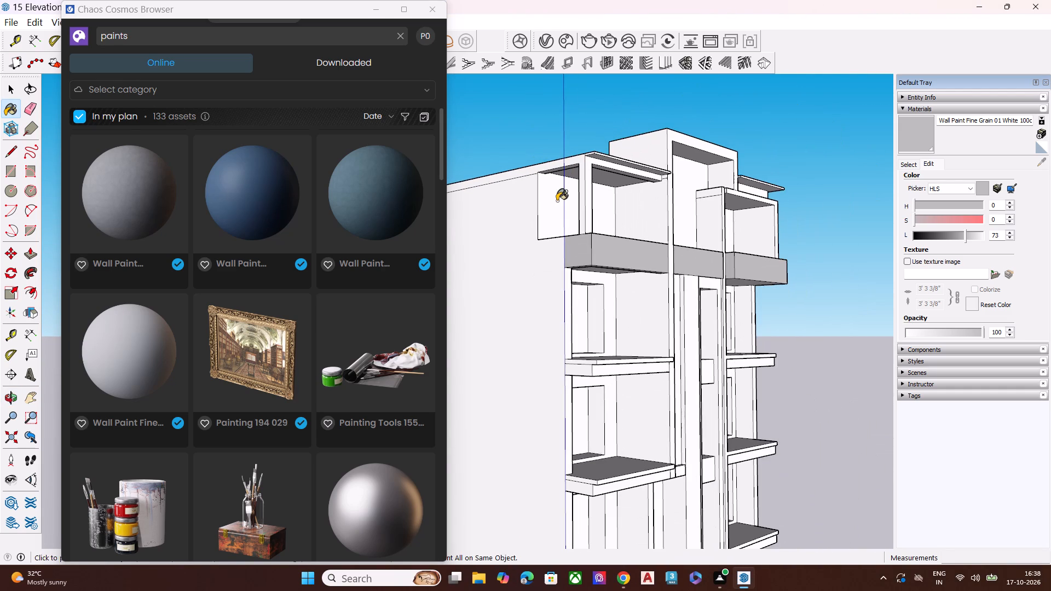
scroll(557, 201, "down", 7)
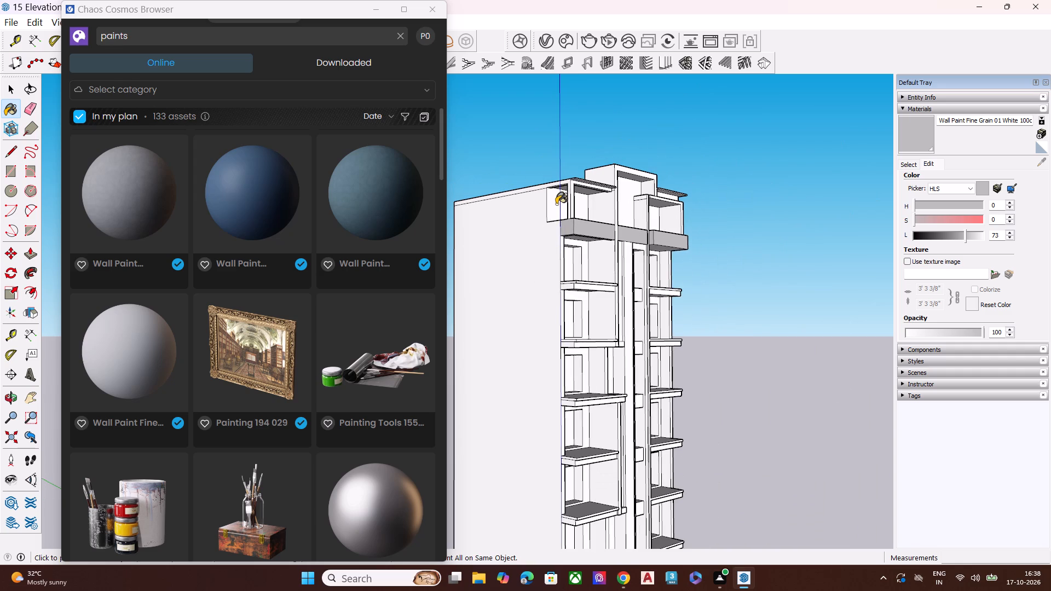
middle_click_drag(697, 378, 452, 382)
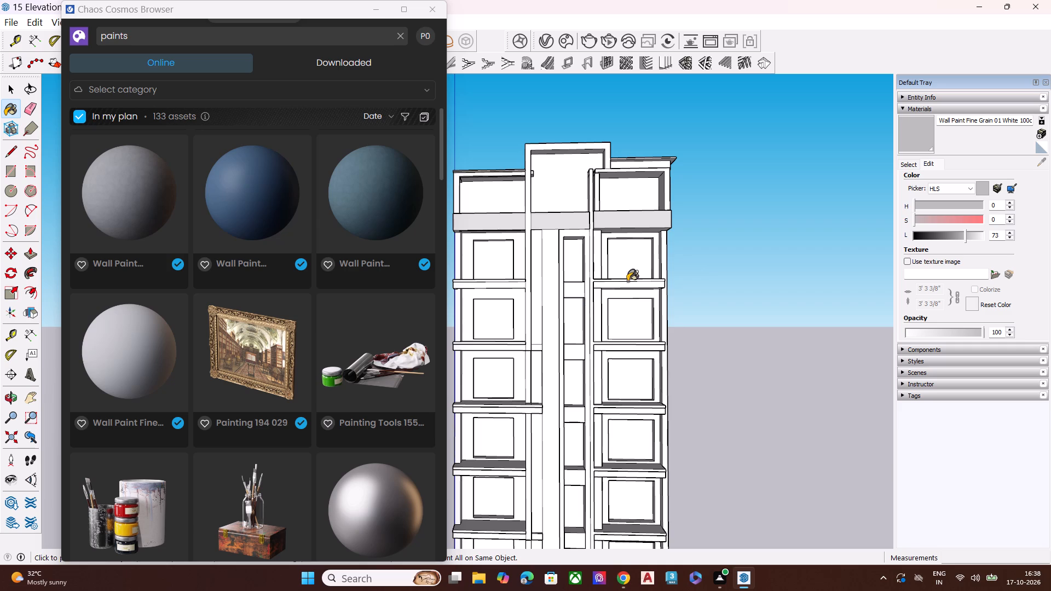
scroll(671, 271, "down", 6)
scroll(633, 317, "down", 1)
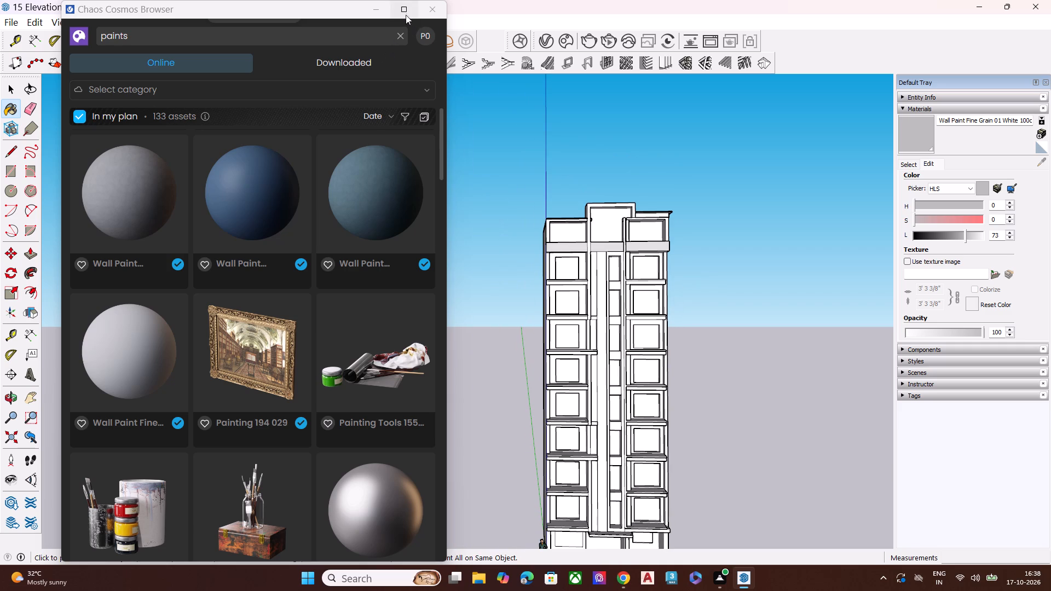
left_click(382, 13)
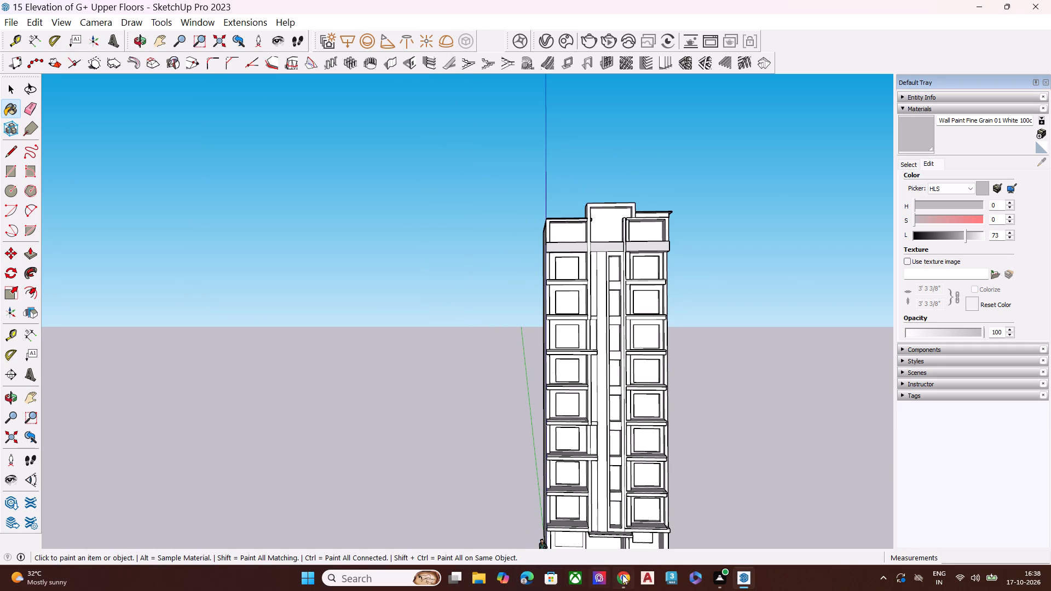
left_click(484, 579)
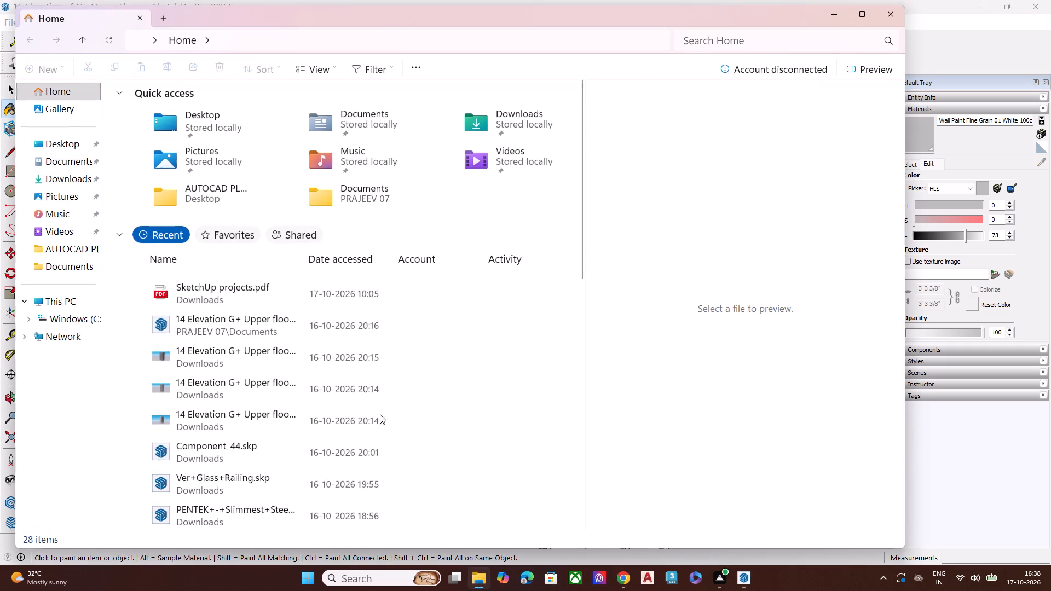
double_click(227, 321)
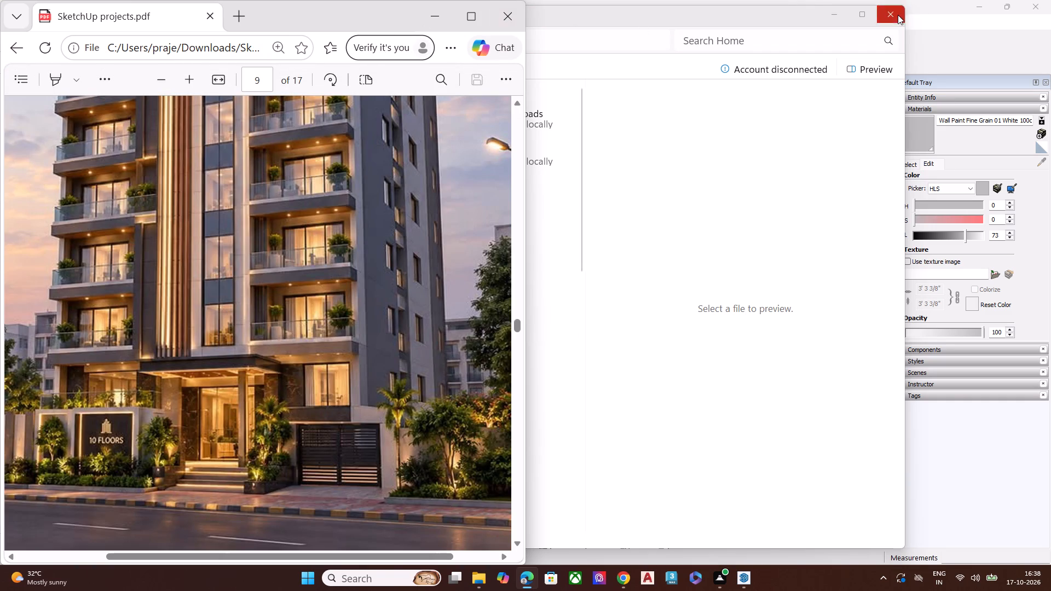
left_click(898, 15)
left_click_drag(364, 19, 614, 0)
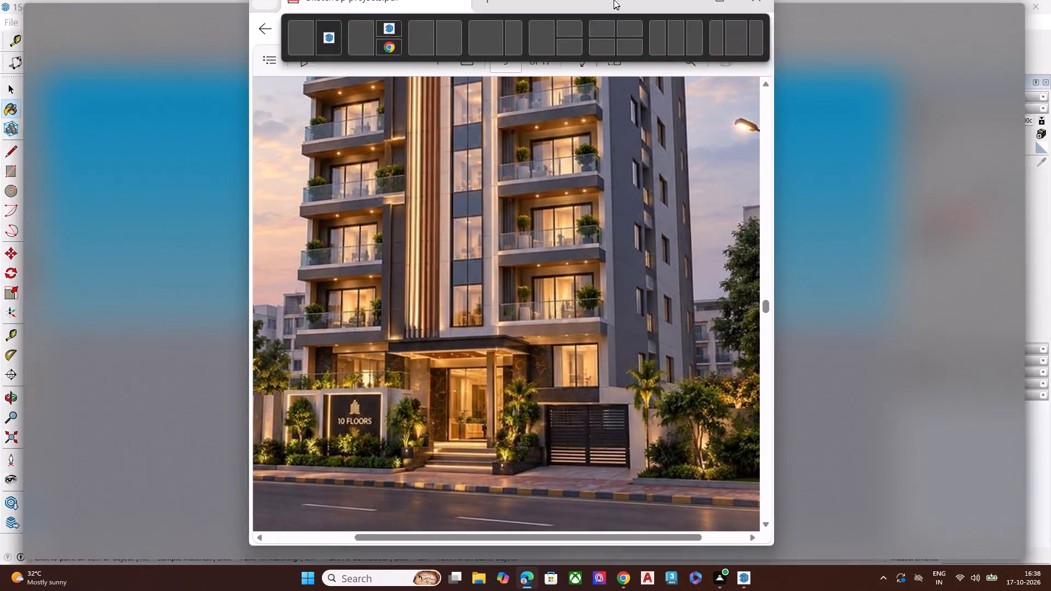
left_click_drag(614, 0, 309, 46)
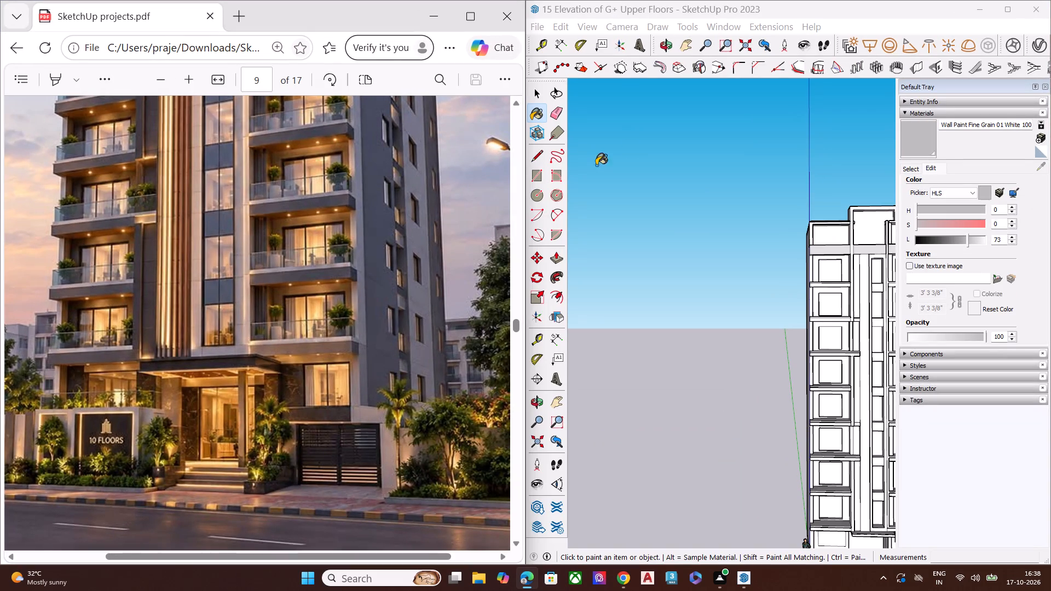
Examine the upper floors of the tower rendering on page 9 and compare them with the model's front facade.
scroll(695, 224, "down", 7)
scroll(398, 384, "up", 4)
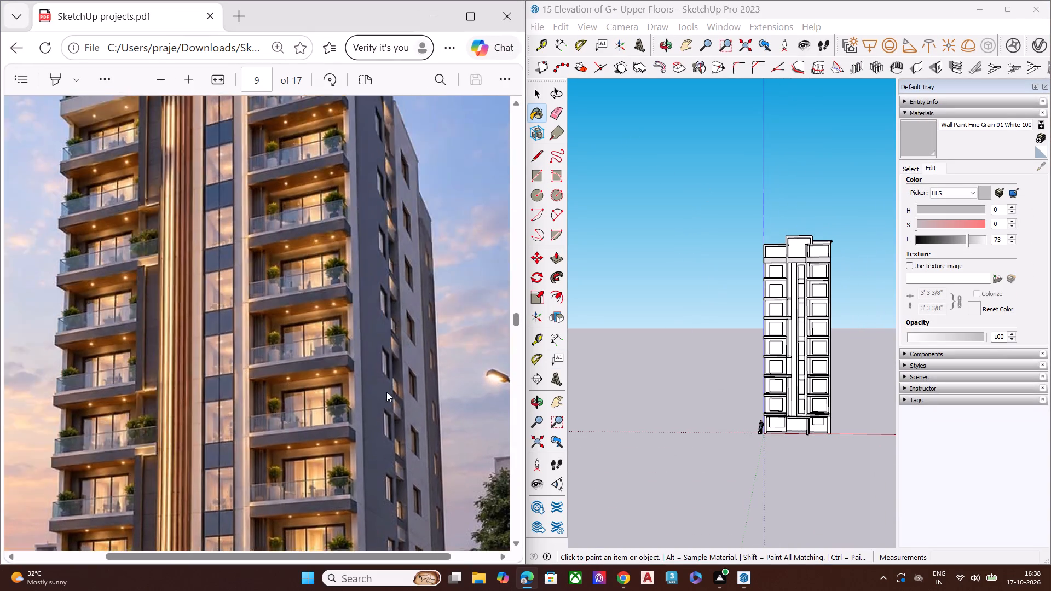
scroll(386, 392, "up", 1)
scroll(843, 289, "up", 8)
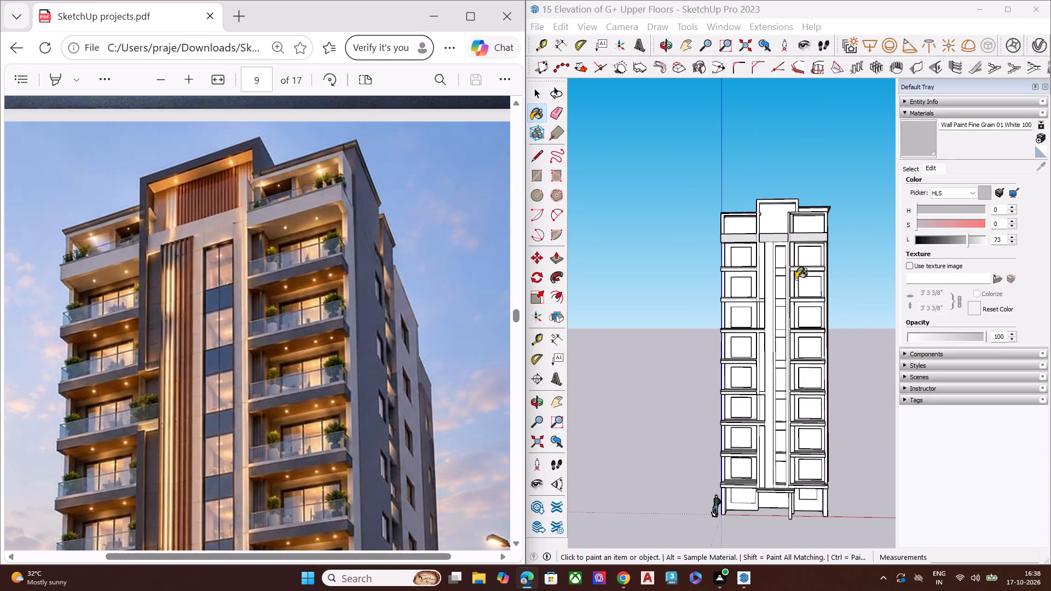
scroll(772, 265, "up", 4)
scroll(805, 294, "down", 13)
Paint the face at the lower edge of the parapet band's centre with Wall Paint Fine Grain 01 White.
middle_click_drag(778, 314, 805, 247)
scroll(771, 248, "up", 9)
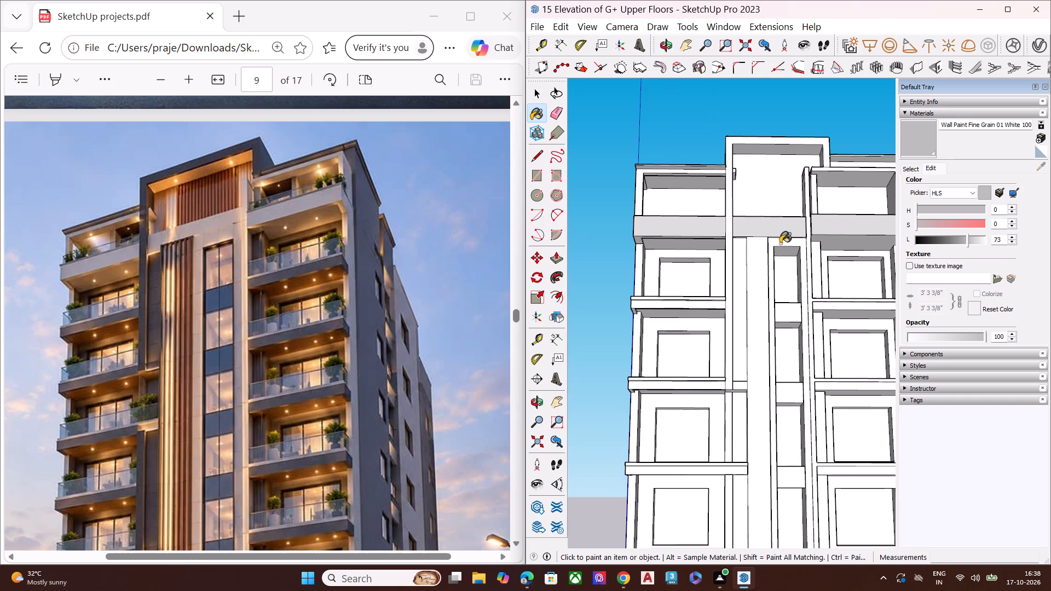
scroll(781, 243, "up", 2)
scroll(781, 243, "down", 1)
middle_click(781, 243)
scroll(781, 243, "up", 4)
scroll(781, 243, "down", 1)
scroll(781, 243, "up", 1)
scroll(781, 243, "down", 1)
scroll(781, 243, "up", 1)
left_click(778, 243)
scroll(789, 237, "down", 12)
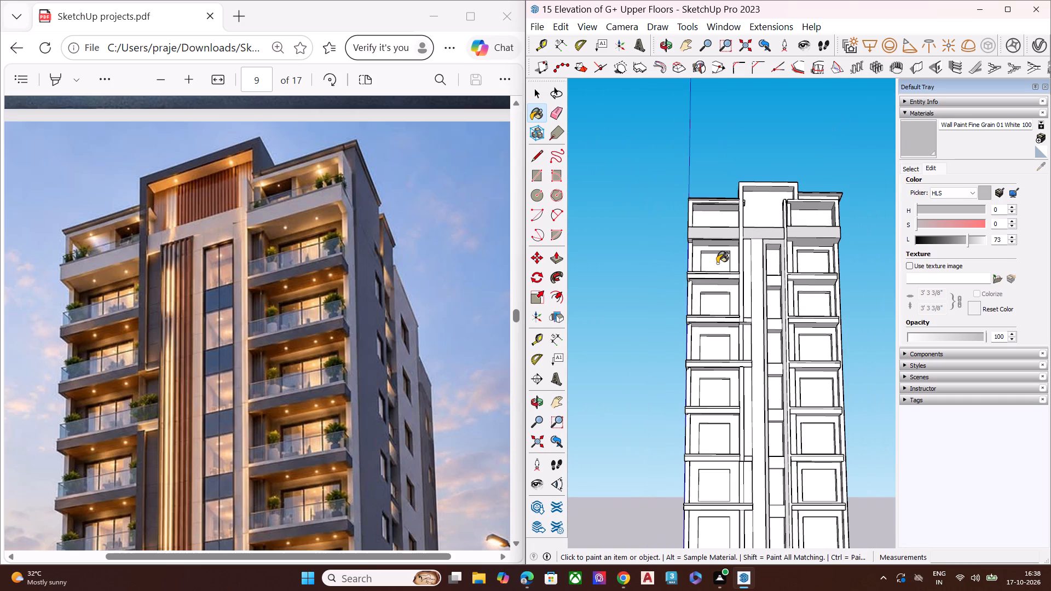
Examine the tower's balconies, parapet band and side wall from several angles against the reference rendering.
scroll(694, 262, "up", 2)
scroll(685, 260, "down", 2)
scroll(685, 260, "up", 1)
scroll(685, 260, "down", 1)
scroll(685, 260, "up", 10)
middle_click_drag(704, 253, 584, 265)
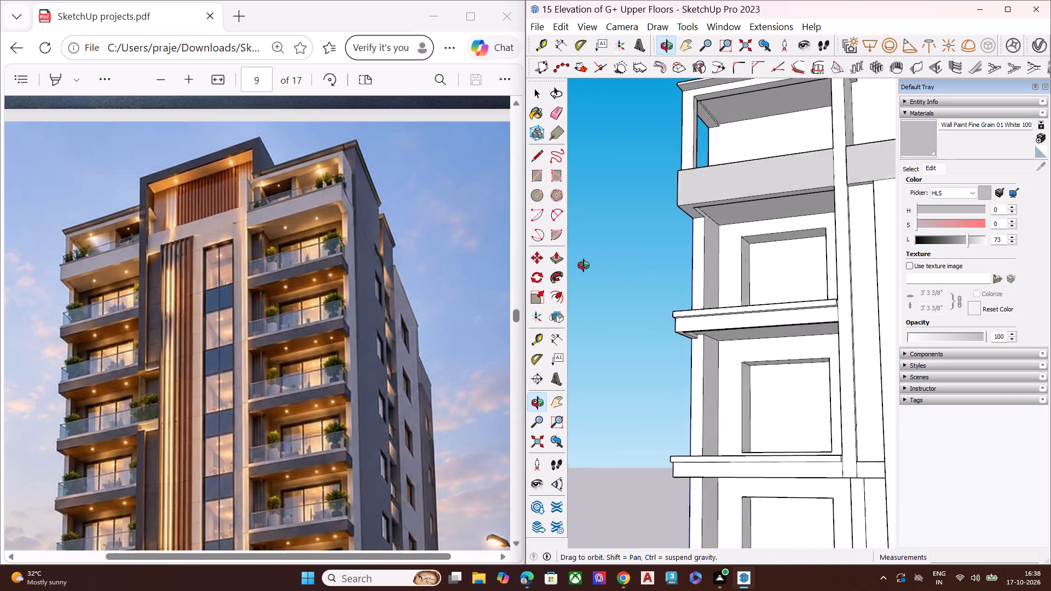
middle_click_drag(584, 265, 575, 268)
scroll(564, 271, "up", 1)
scroll(653, 250, "down", 14)
middle_click_drag(734, 266, 674, 337)
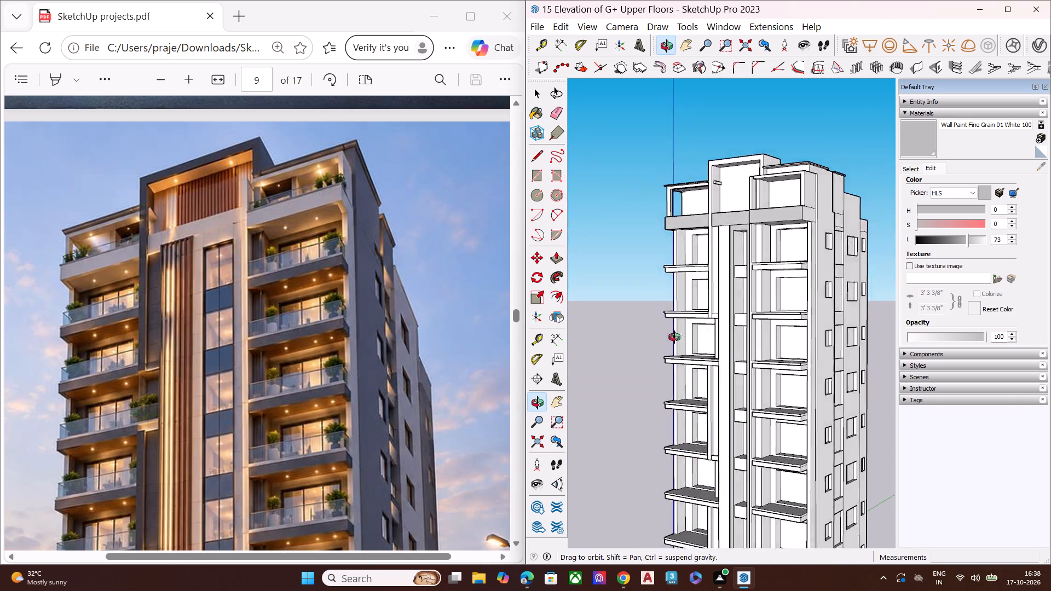
middle_click_drag(674, 337, 606, 382)
scroll(726, 288, "up", 8)
scroll(728, 282, "down", 8)
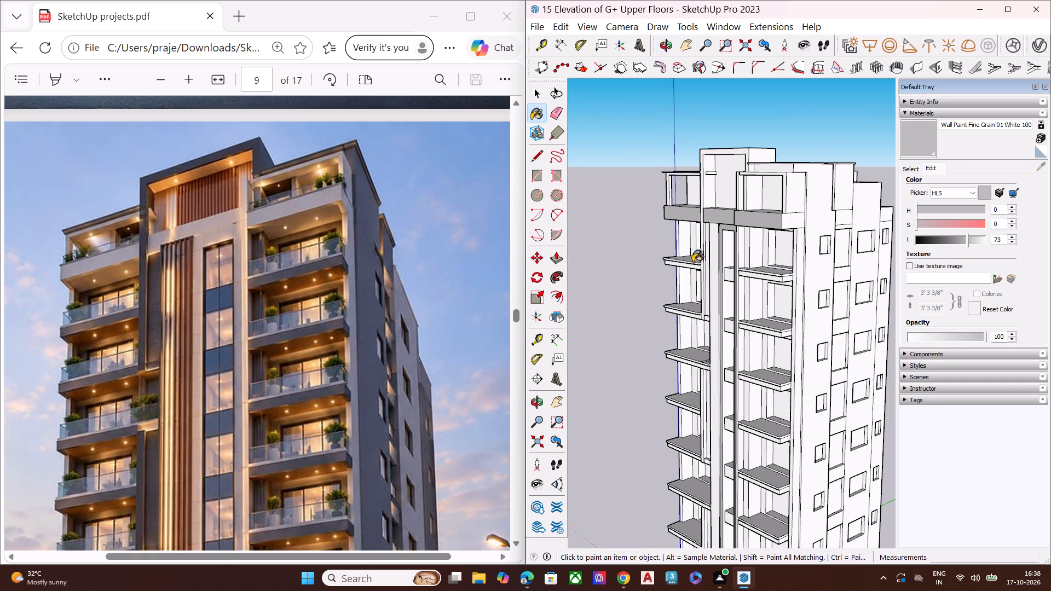
scroll(694, 259, "down", 9)
middle_click_drag(712, 402, 776, 238)
scroll(744, 392, "up", 4)
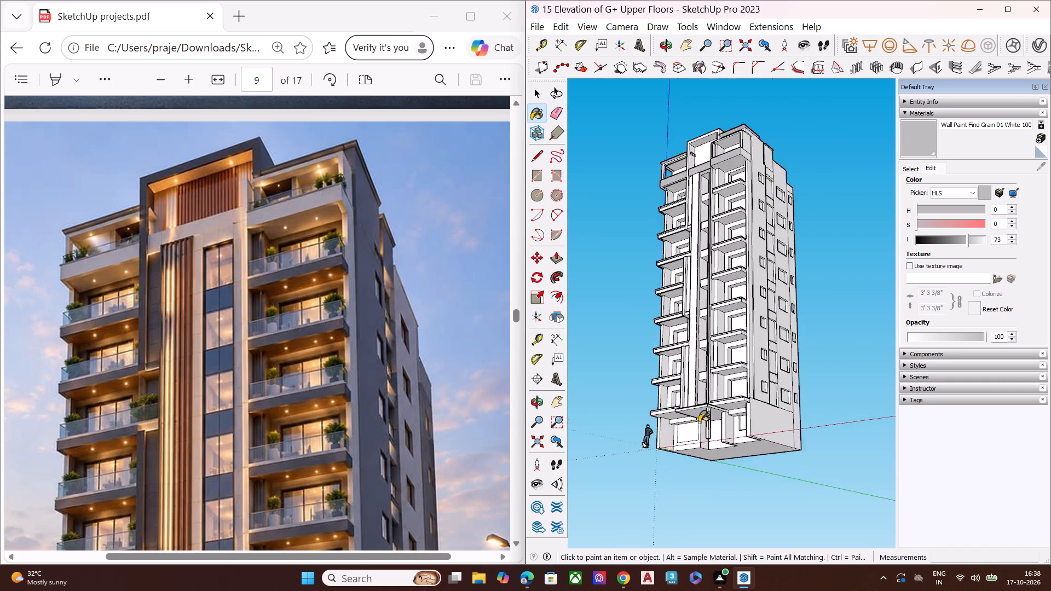
scroll(699, 422, "up", 5)
scroll(749, 322, "down", 7)
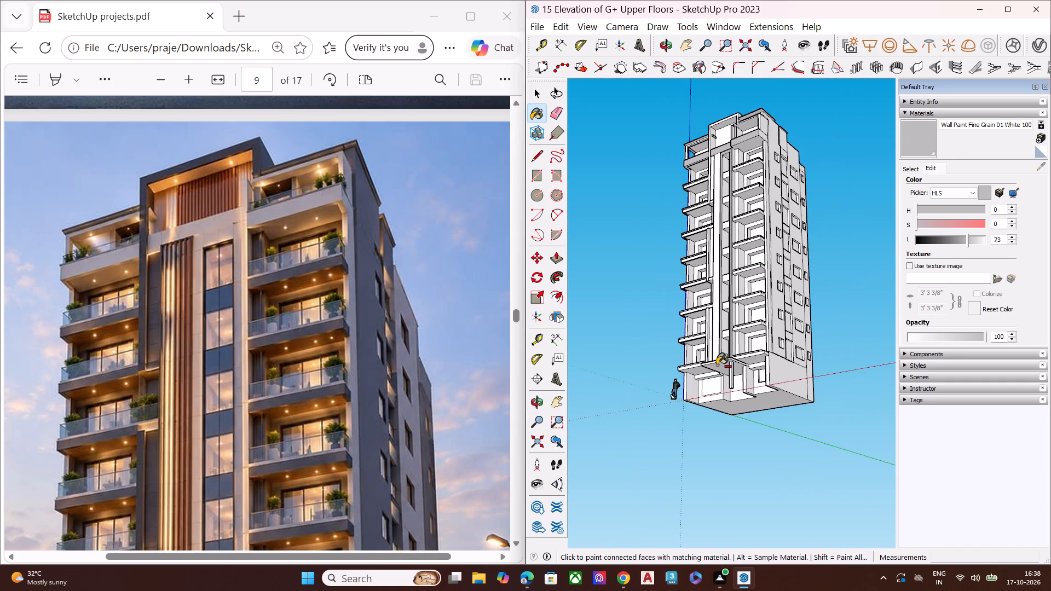
Undo the Wall Paint Fine Grain 01 White painting on the parapet band beneath the top level.
key("ctrl+z")
key("ctrl+z")
key("ctrl+z")
key("ctrl+z")
key("ctrl+z")
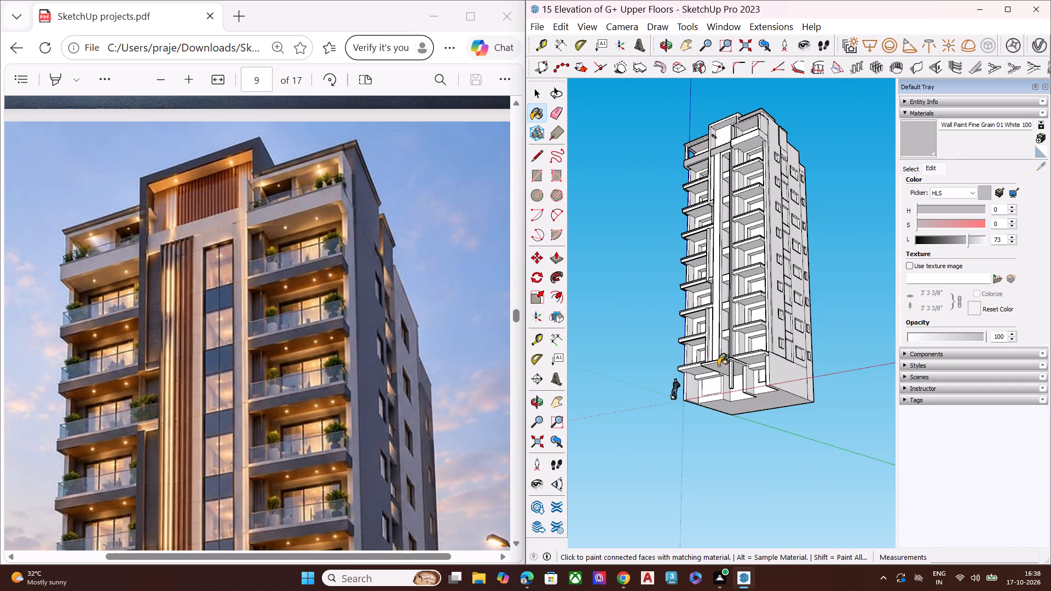
key("ctrl+z")
key("space")
Examine the unpainted facade up close and as a whole against the reference rendering.
middle_click_drag(715, 309, 1050, 314)
scroll(700, 181, "up", 10)
scroll(742, 138, "up", 2)
middle_click_drag(744, 143, 587, 373)
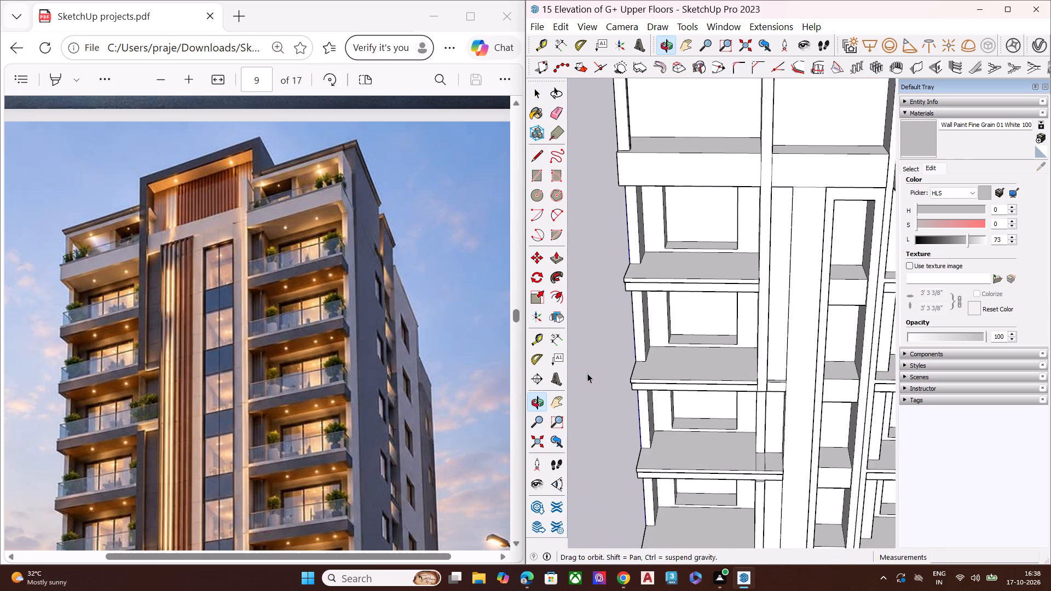
scroll(621, 325, "up", 1)
key("space")
scroll(697, 273, "down", 8)
middle_click_drag(721, 326, 582, 233)
scroll(650, 213, "down", 6)
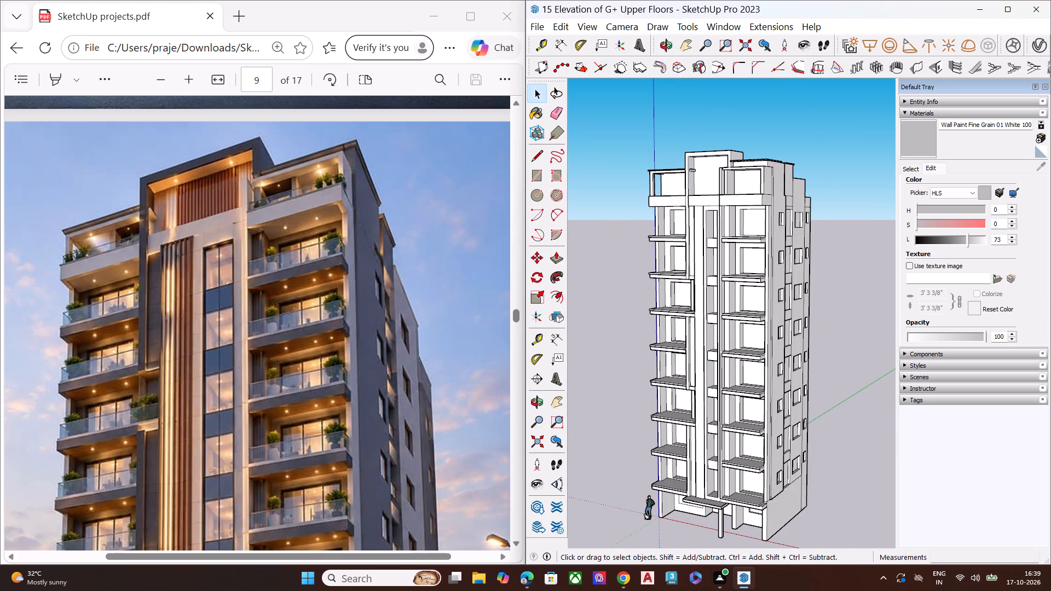
Browse the material library to the Nilaya-Arc collection and open its SketchUp subfolder of textures.
left_click(912, 166)
scroll(932, 208, "down", 3)
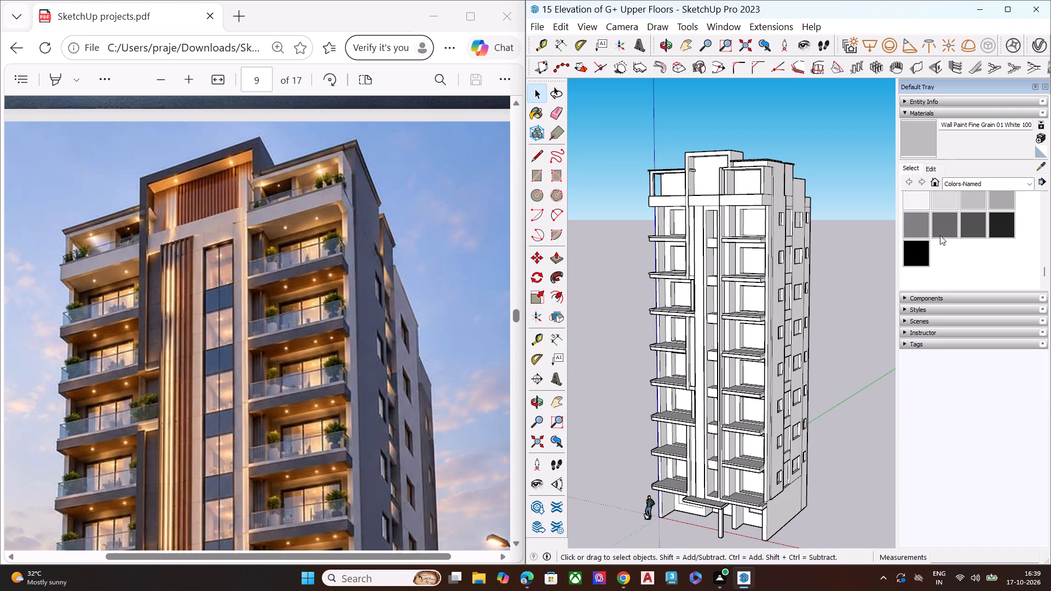
scroll(940, 235, "down", 3)
scroll(940, 236, "up", 4)
left_click(969, 182)
scroll(957, 210, "down", 6)
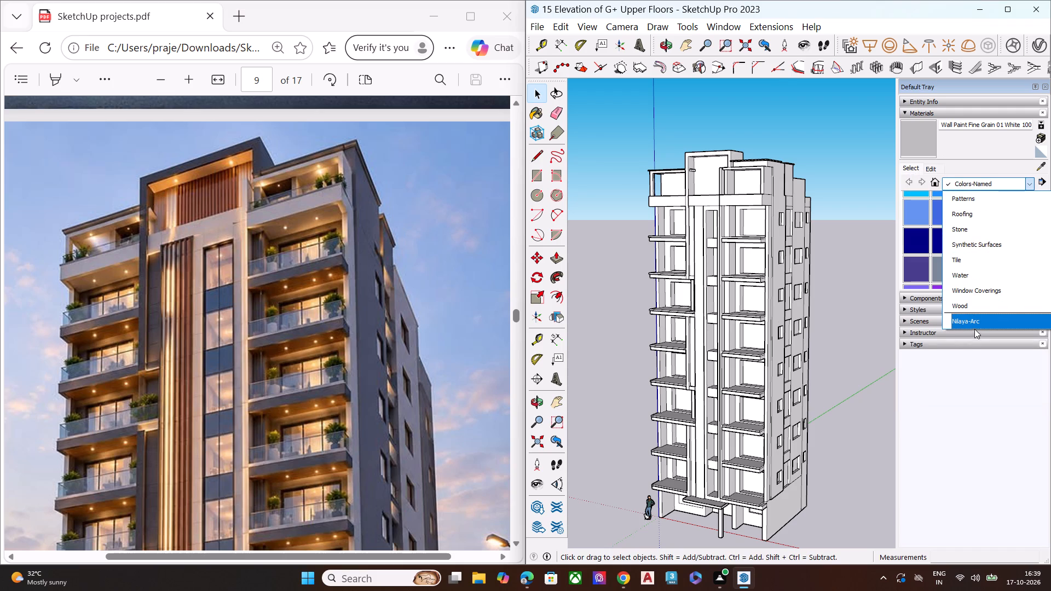
left_click(974, 327)
left_click(923, 206)
left_click(958, 202)
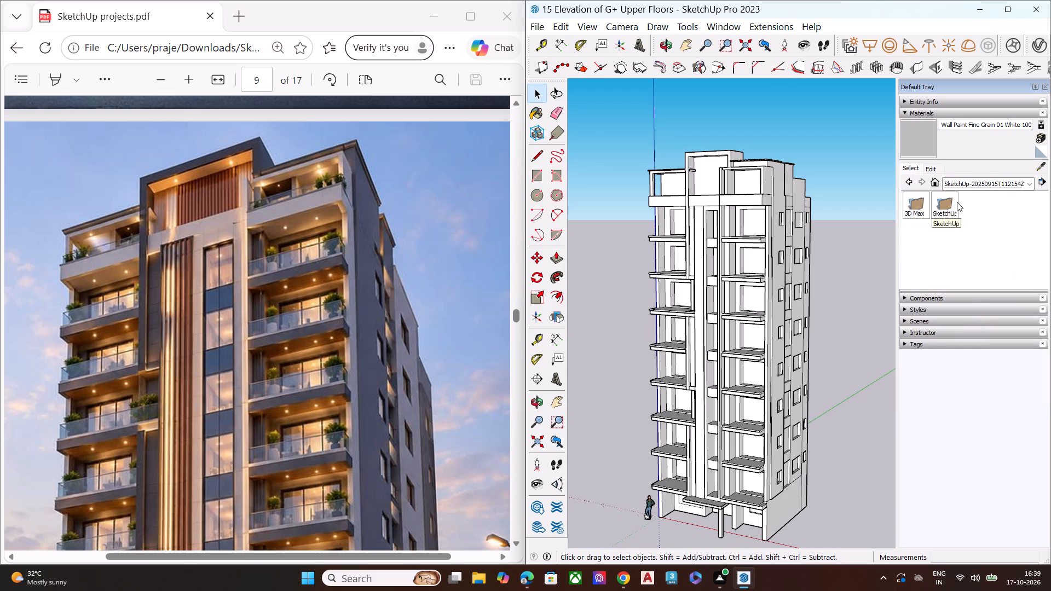
left_click(954, 211)
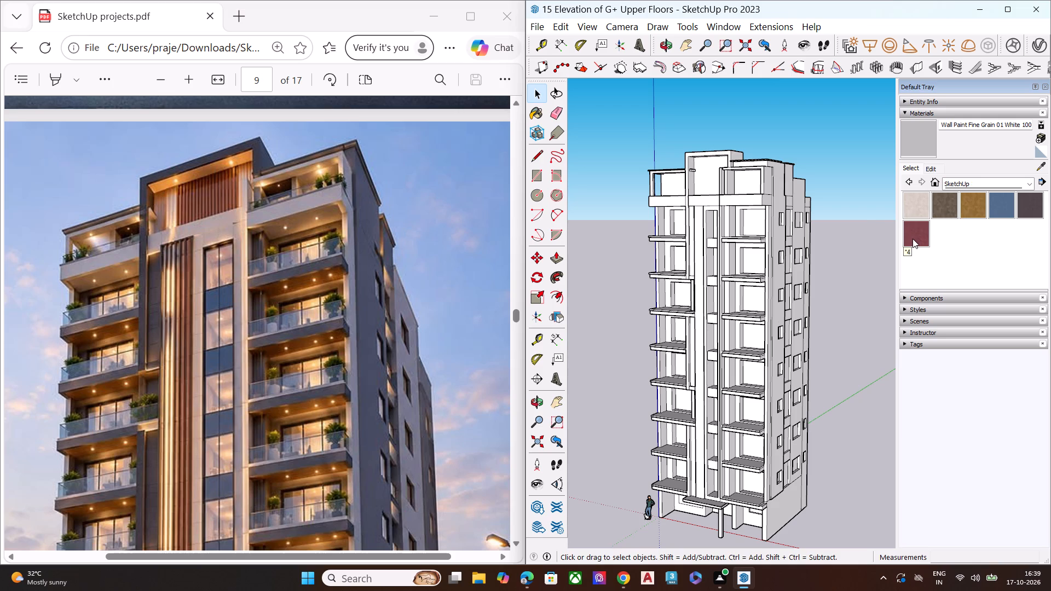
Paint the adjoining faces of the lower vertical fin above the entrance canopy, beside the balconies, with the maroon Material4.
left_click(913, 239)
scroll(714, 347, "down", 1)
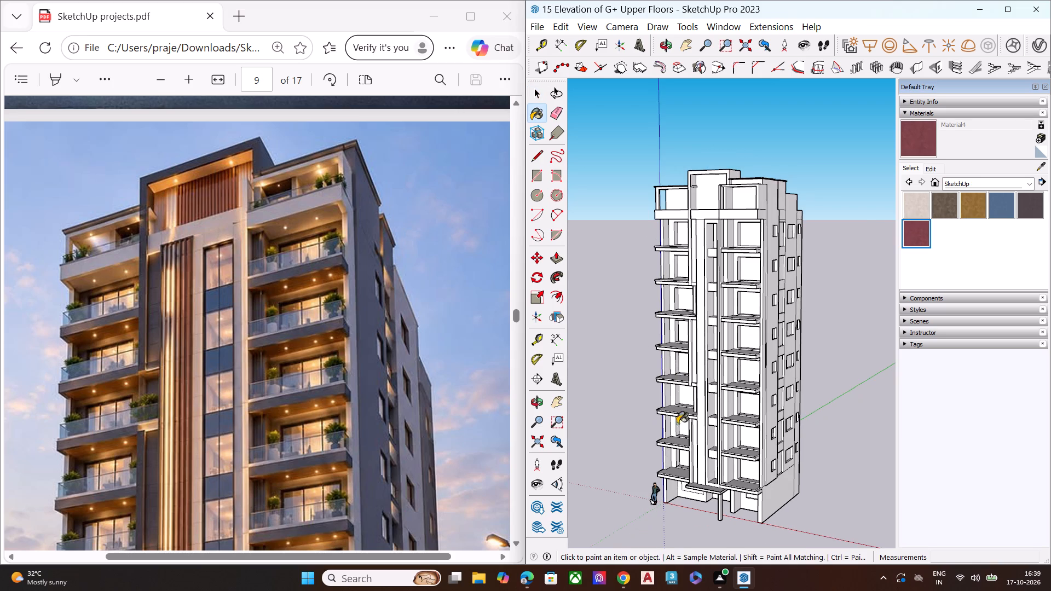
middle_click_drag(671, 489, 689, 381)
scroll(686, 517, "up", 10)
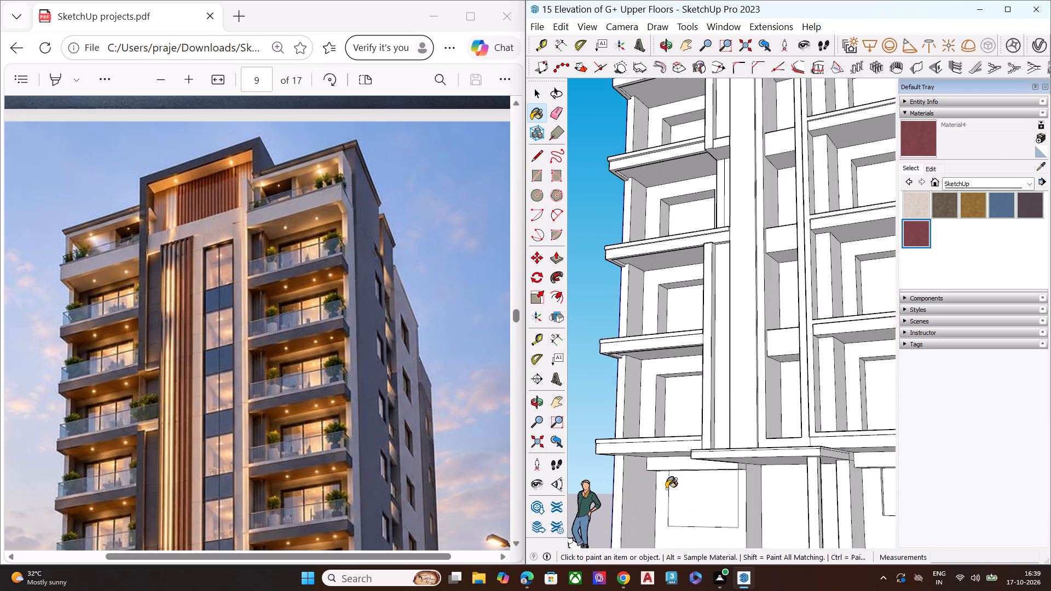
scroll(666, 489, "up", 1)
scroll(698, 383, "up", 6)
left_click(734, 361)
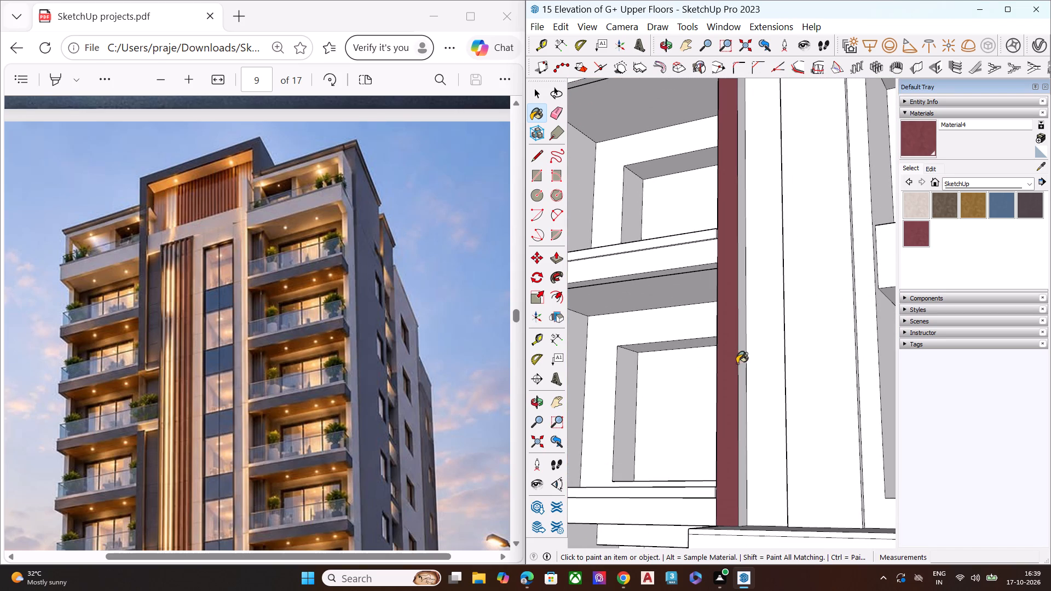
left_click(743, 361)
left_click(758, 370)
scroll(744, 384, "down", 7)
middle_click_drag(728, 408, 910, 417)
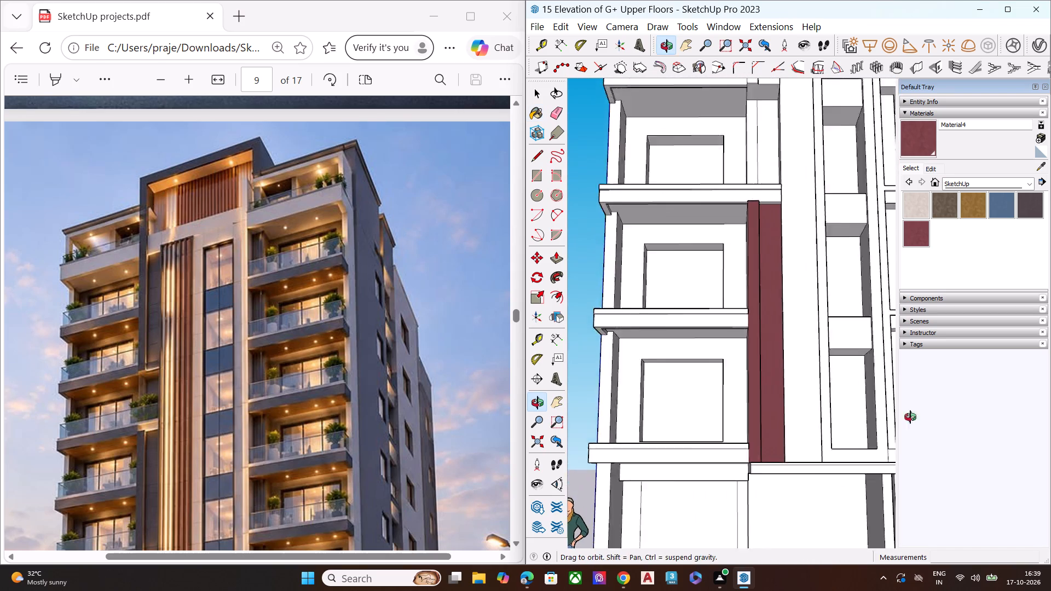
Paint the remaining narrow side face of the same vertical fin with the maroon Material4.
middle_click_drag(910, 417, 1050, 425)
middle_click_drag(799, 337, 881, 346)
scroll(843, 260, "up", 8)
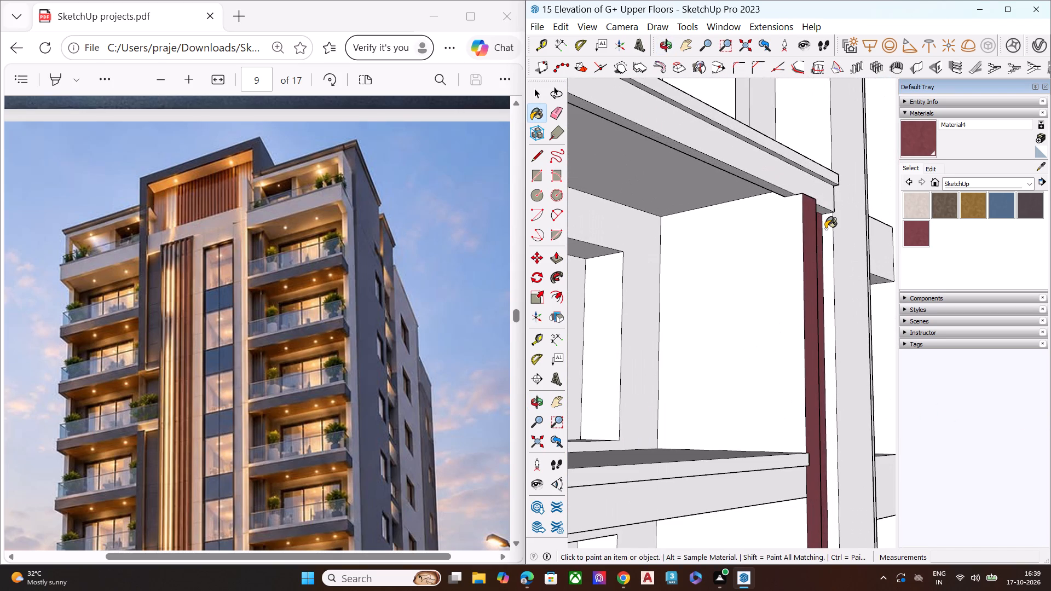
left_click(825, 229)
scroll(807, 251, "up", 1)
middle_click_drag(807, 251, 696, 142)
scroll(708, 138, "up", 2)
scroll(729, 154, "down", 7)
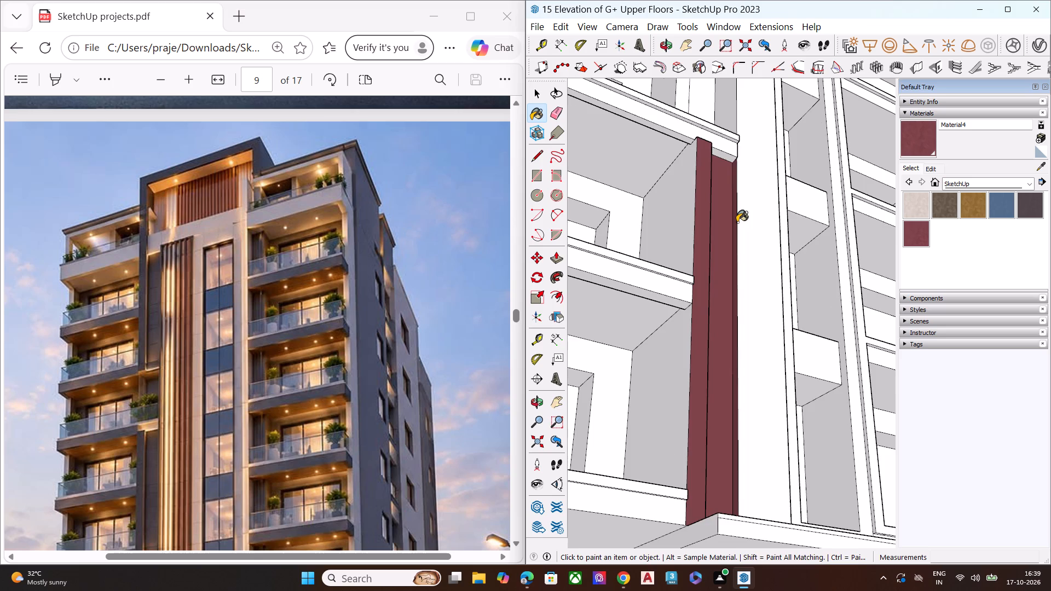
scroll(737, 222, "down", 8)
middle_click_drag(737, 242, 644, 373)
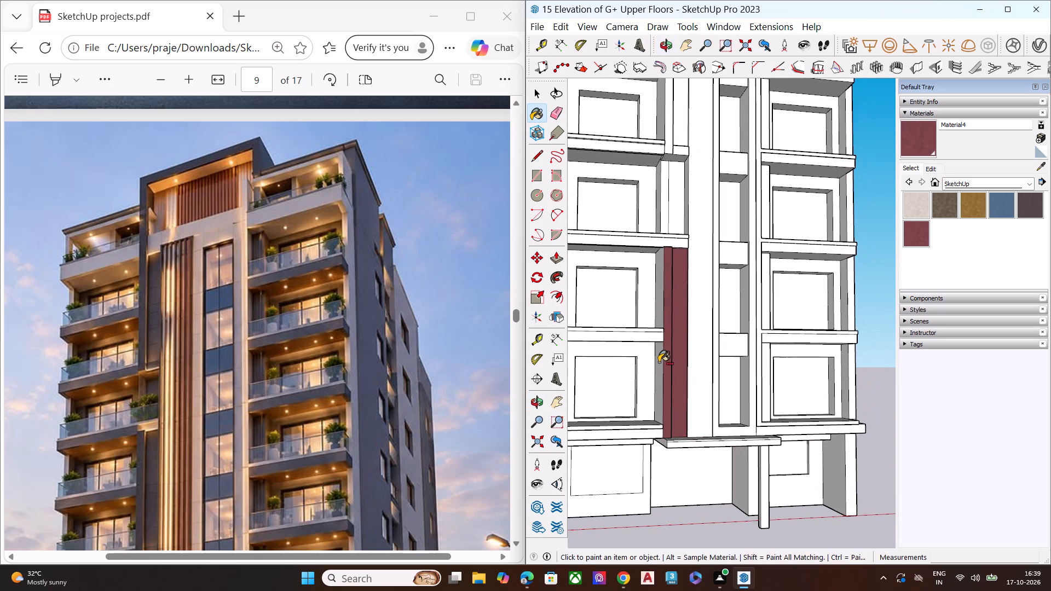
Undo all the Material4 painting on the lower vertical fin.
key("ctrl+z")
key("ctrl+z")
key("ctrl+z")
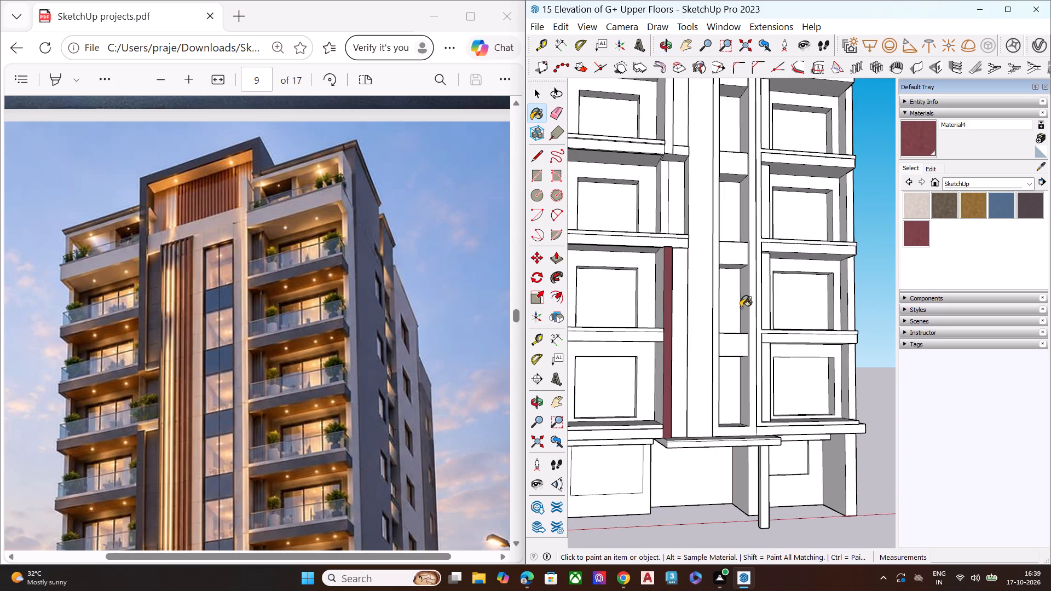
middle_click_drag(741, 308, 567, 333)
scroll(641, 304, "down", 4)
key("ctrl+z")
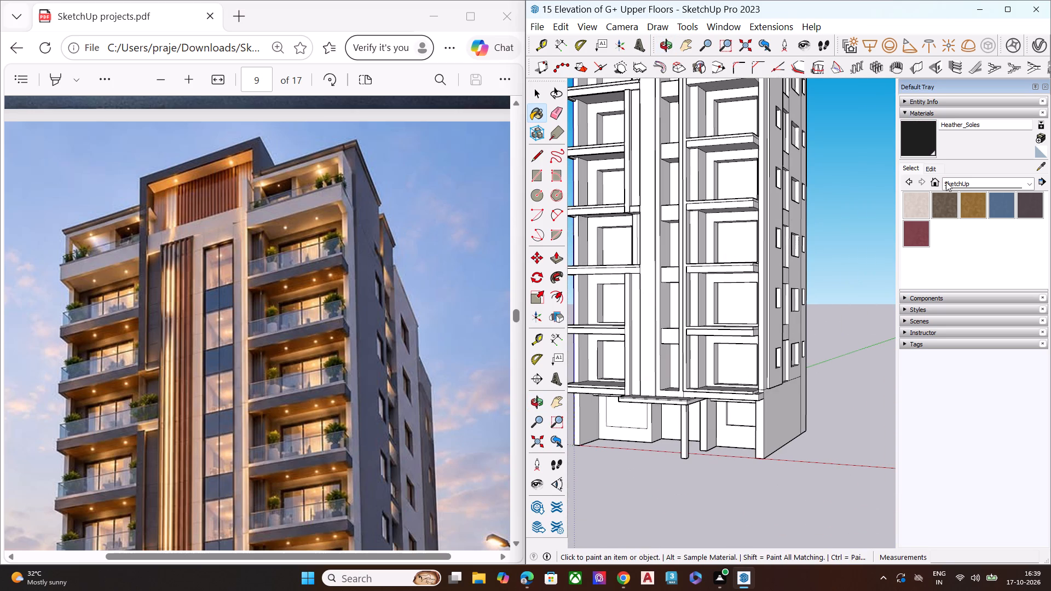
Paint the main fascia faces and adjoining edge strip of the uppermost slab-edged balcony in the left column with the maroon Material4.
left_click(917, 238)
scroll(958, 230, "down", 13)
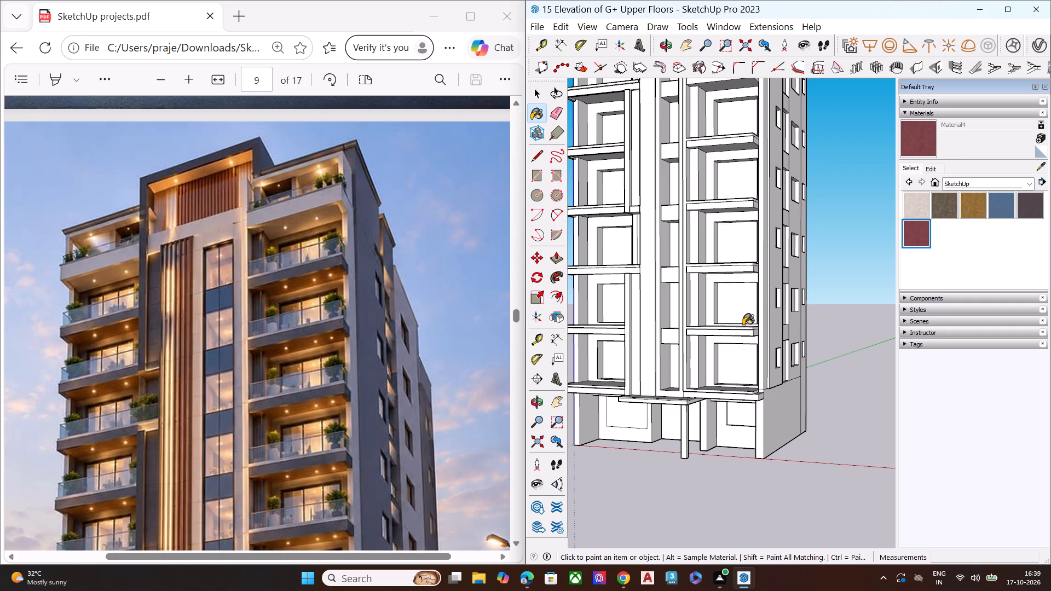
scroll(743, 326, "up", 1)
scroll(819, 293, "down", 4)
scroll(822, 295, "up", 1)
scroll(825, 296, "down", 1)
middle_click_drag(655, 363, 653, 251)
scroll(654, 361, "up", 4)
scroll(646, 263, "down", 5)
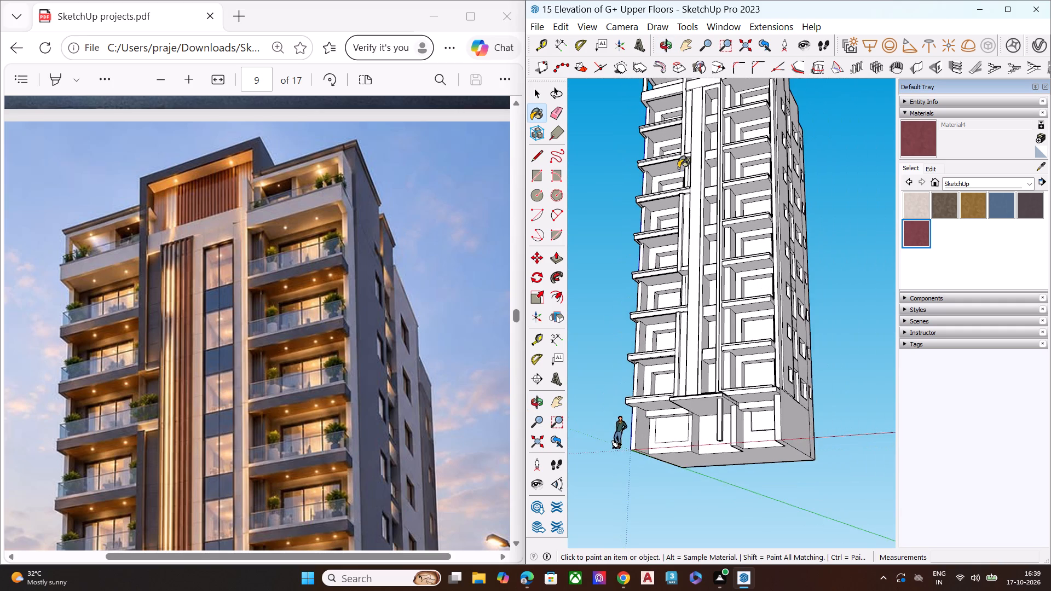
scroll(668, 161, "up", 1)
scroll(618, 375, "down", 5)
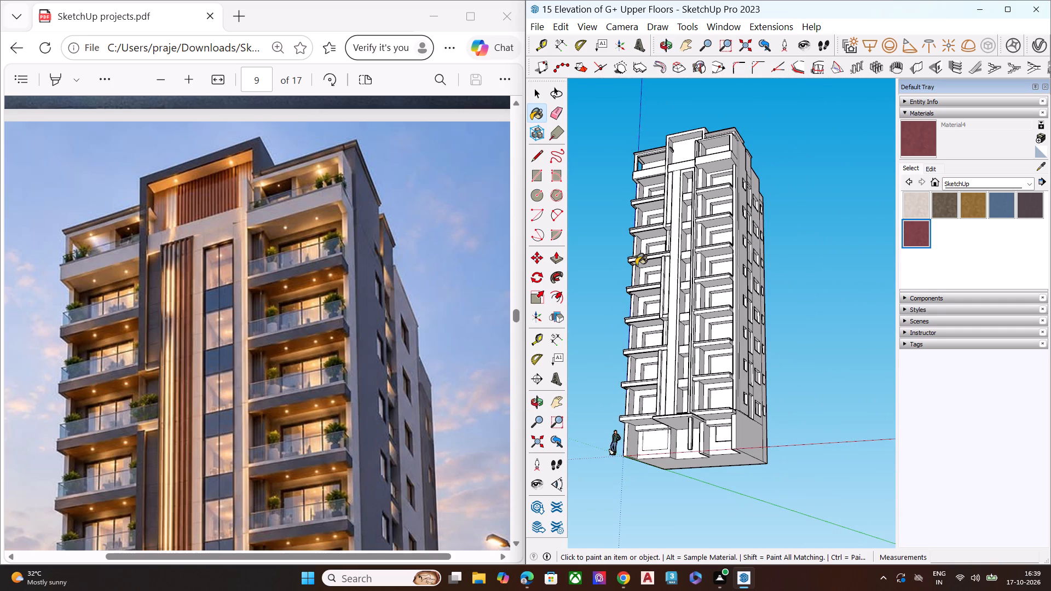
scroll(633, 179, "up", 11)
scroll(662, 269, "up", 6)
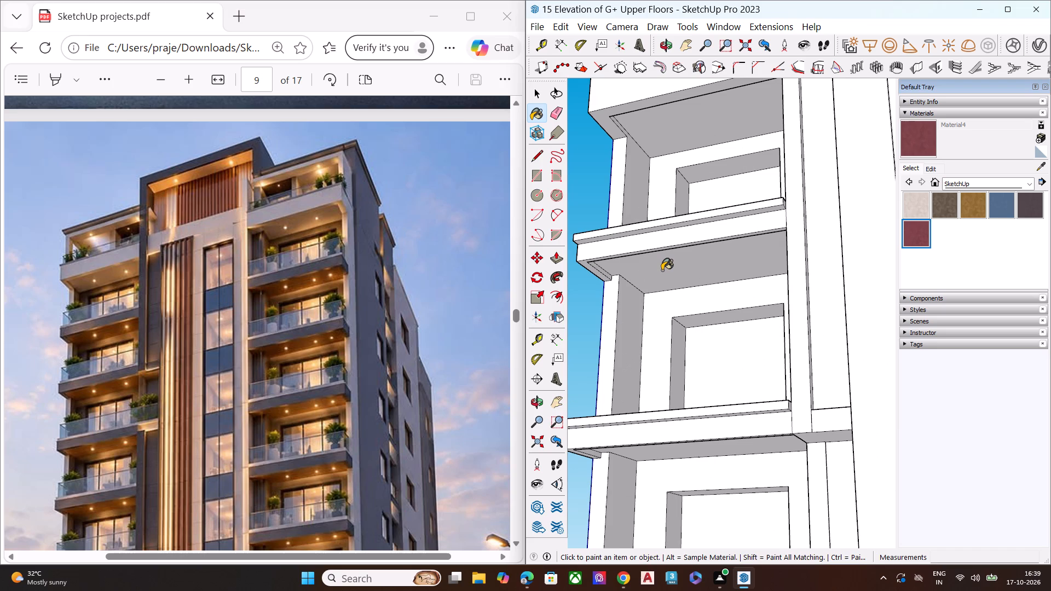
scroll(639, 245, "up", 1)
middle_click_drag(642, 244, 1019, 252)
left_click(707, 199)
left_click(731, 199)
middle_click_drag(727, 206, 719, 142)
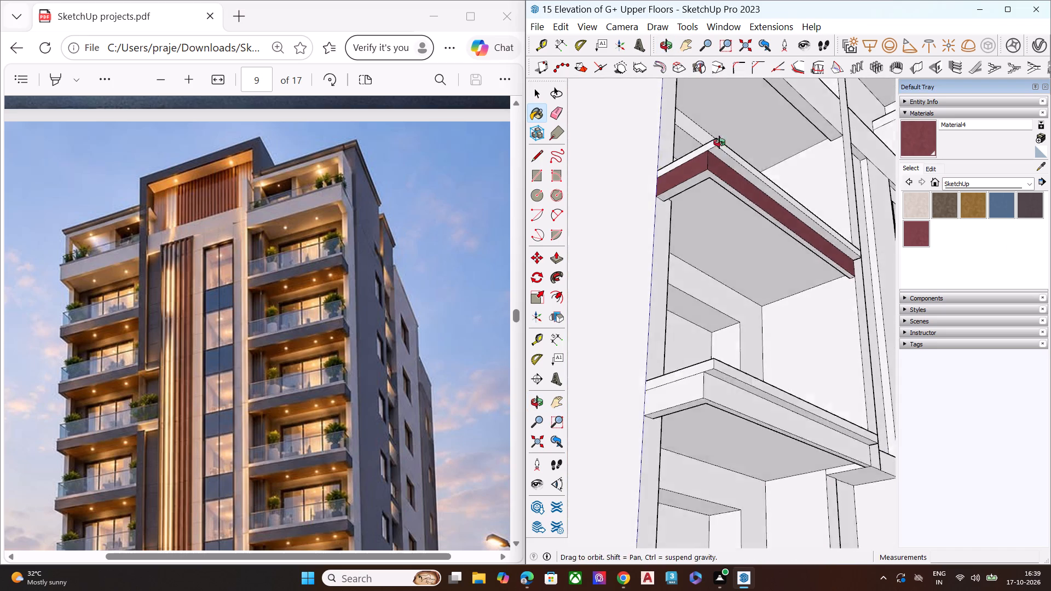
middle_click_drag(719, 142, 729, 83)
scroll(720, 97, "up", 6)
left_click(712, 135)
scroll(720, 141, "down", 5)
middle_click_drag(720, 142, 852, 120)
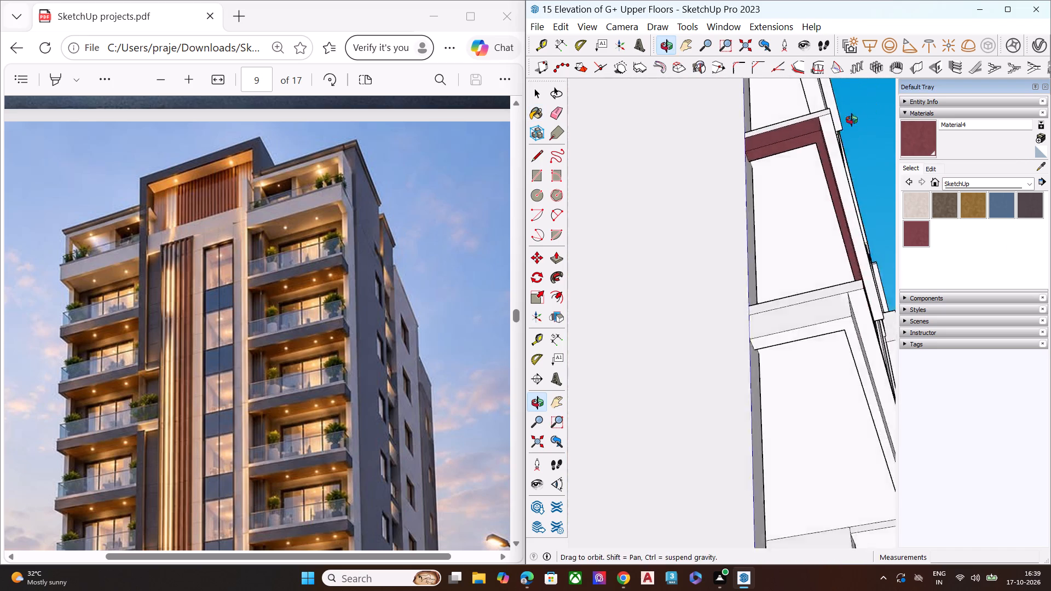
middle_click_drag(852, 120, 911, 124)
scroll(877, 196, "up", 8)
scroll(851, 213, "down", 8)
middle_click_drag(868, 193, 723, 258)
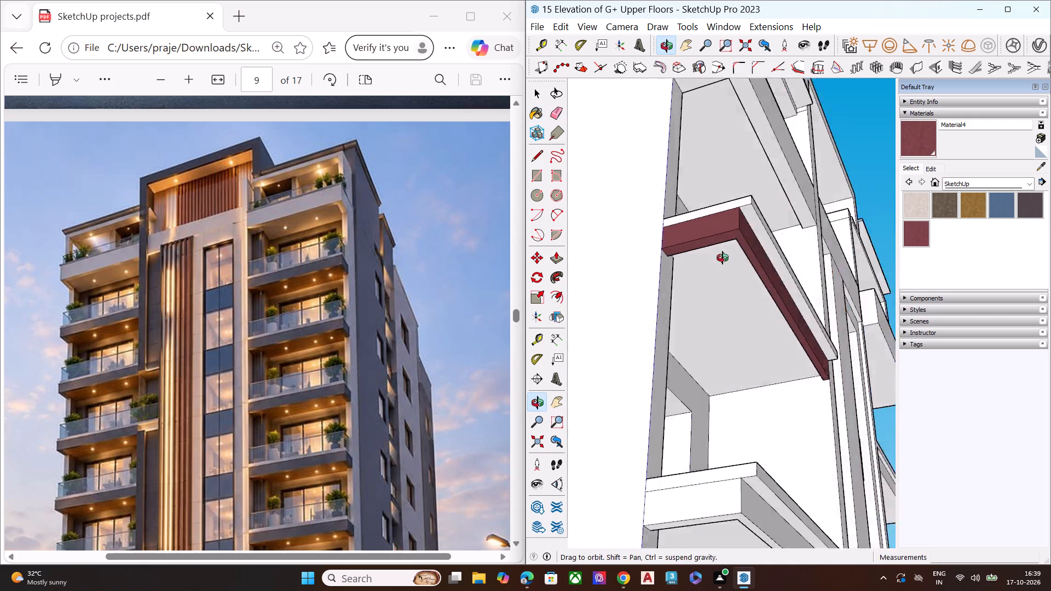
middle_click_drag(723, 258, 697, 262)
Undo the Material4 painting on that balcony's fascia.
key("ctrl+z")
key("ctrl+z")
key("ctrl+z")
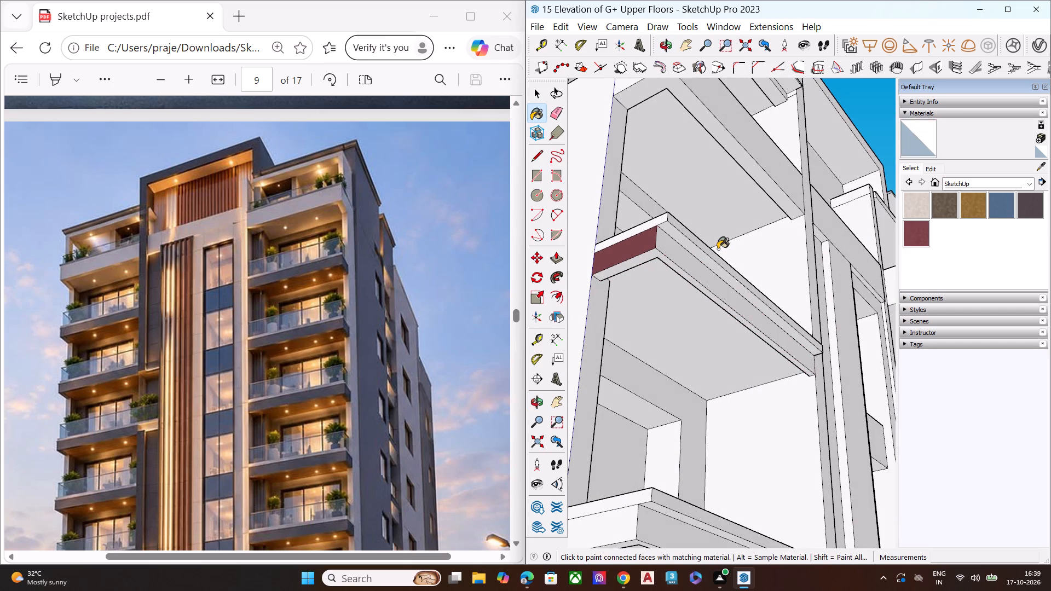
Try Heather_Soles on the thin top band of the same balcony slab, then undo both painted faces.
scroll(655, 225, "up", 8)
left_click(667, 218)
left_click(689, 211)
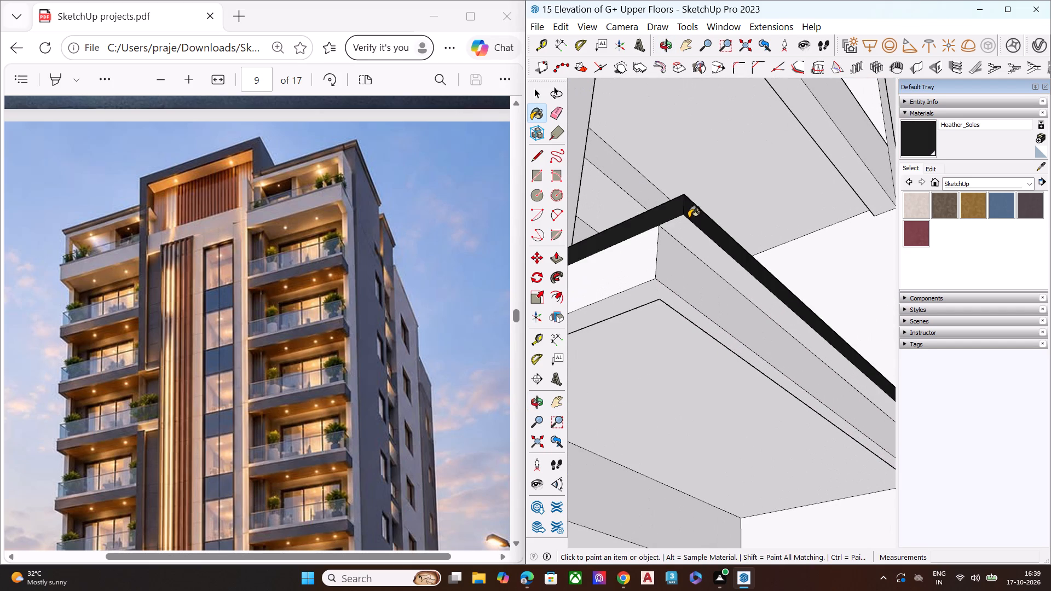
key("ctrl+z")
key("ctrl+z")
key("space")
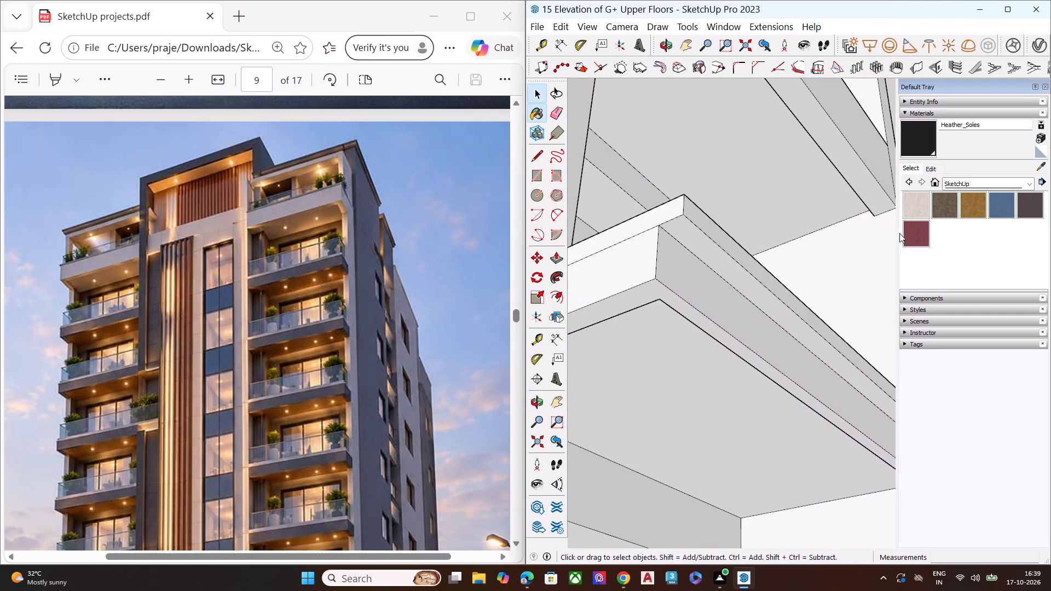
Paint the end, front and underside faces of the same balcony's thin top band with the maroon Material4.
left_click(910, 234)
left_click(668, 217)
left_click(704, 217)
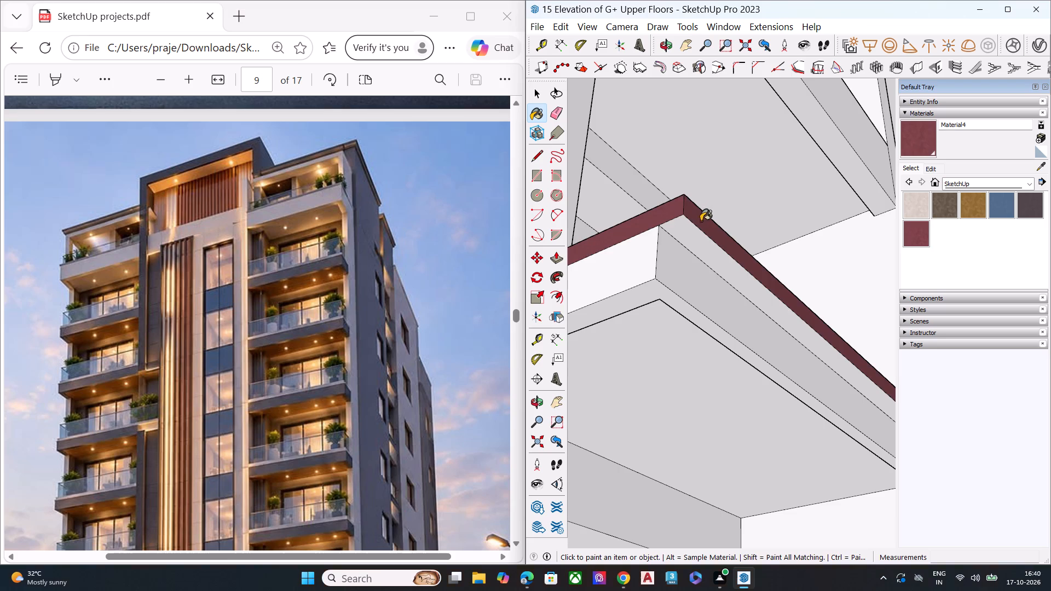
left_click(692, 232)
Paint the thin top band of the second balcony in the left column with Material4, including its end, front and underside faces.
scroll(678, 205, "down", 3)
scroll(678, 201, "up", 1)
scroll(683, 199, "down", 4)
middle_click_drag(718, 204, 548, 297)
scroll(719, 249, "down", 6)
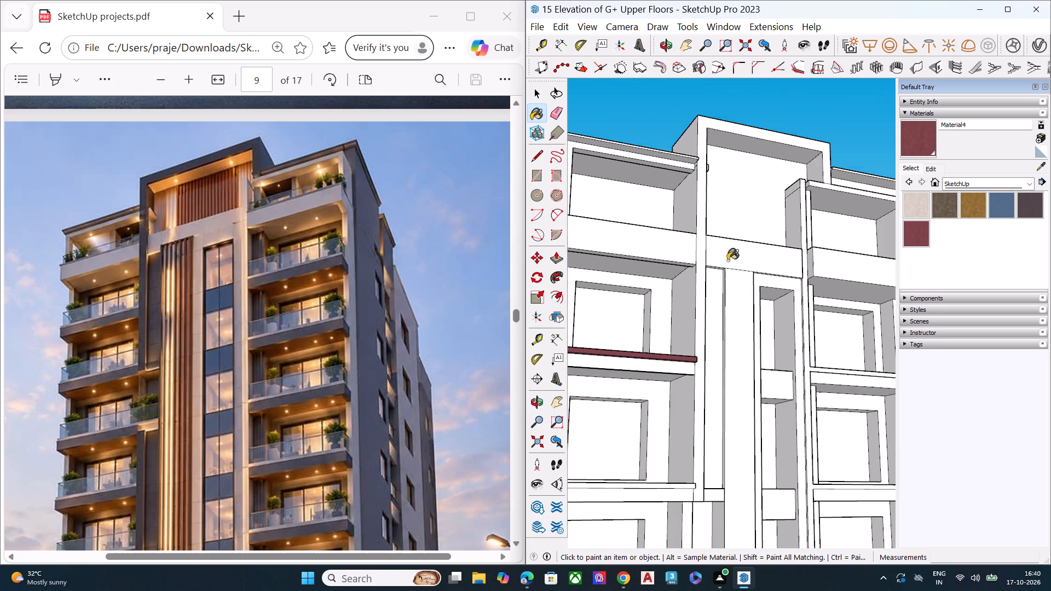
scroll(727, 260, "down", 8)
middle_click_drag(739, 283, 633, 413)
scroll(573, 413, "up", 2)
scroll(605, 413, "down", 1)
scroll(618, 413, "up", 7)
middle_click_drag(633, 413, 645, 410)
middle_click_drag(706, 364, 936, 265)
scroll(896, 312, "up", 6)
middle_click_drag(638, 334, 699, 312)
scroll(699, 312, "up", 5)
left_click(711, 288)
left_click(753, 285)
left_click(748, 300)
Paint the thin top band of the third balcony down in the left column with Material4 on its end, front and underside.
scroll(718, 286, "down", 1)
scroll(715, 286, "up", 2)
scroll(715, 286, "down", 4)
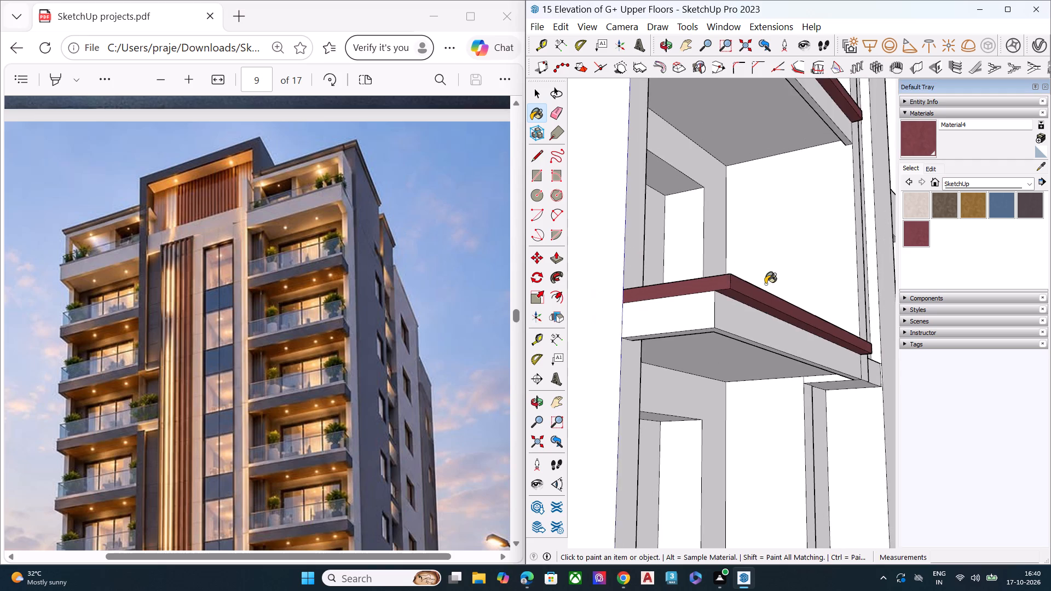
middle_click_drag(764, 285, 613, 295)
middle_click_drag(766, 316, 651, 322)
scroll(782, 282, "down", 14)
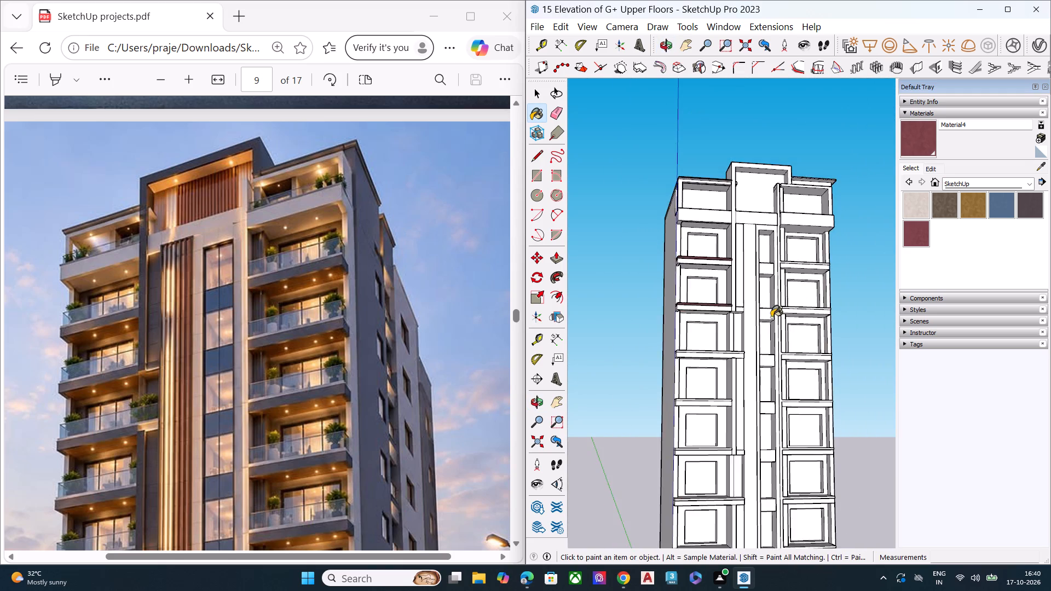
scroll(713, 356, "up", 10)
scroll(667, 361, "up", 1)
middle_click_drag(672, 355, 834, 311)
scroll(813, 343, "up", 7)
middle_click_drag(711, 298, 903, 307)
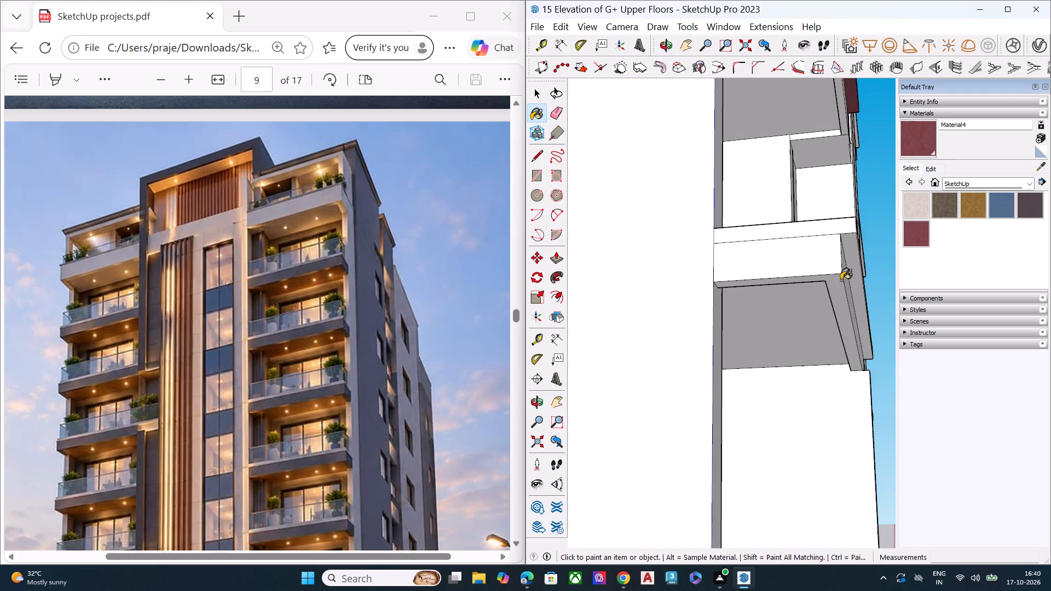
left_click(817, 229)
middle_click_drag(846, 245, 631, 249)
scroll(633, 247, "up", 1)
left_click(638, 266)
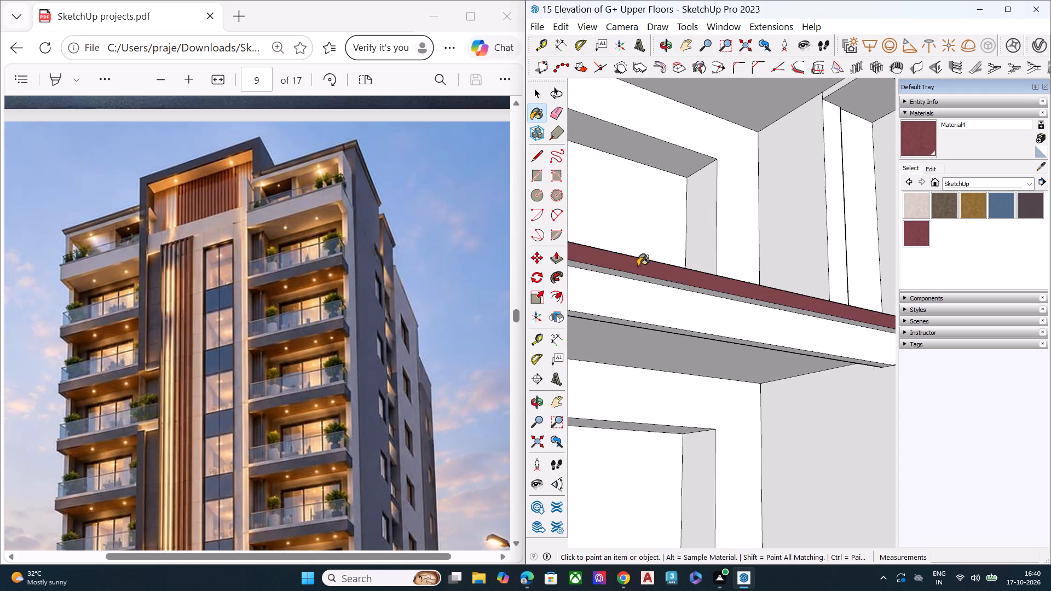
scroll(724, 262, "down", 2)
scroll(731, 262, "up", 1)
scroll(742, 263, "down", 2)
middle_click_drag(649, 268, 729, 204)
scroll(720, 210, "down", 1)
scroll(717, 211, "up", 5)
left_click(703, 217)
Paint the thin top band of the fourth balcony down in the left column with Material4 on its end, front and underside.
scroll(703, 217, "down", 7)
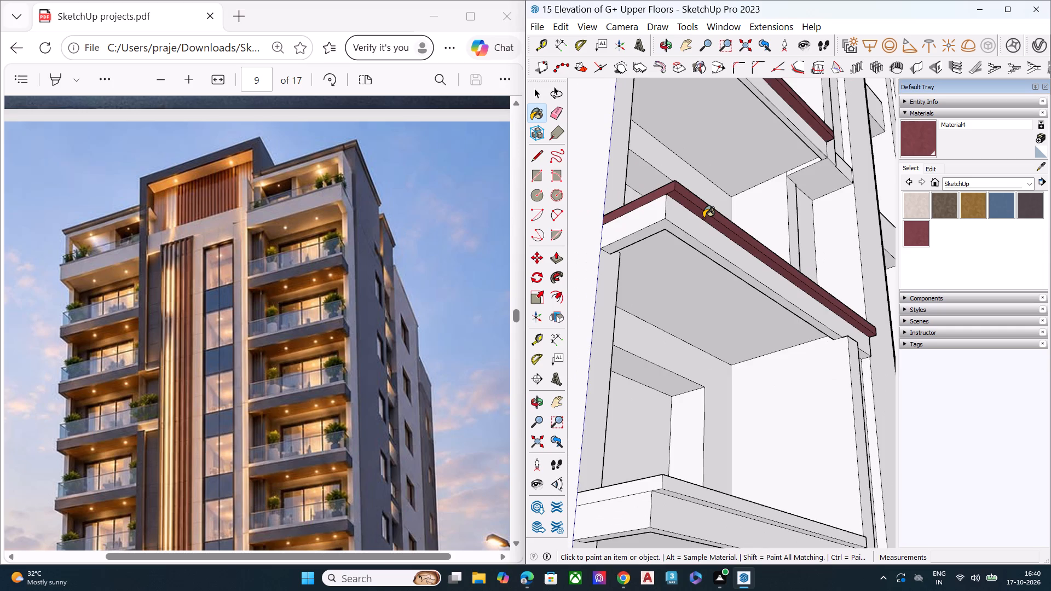
scroll(703, 218, "down", 6)
scroll(686, 344, "up", 6)
scroll(686, 354, "down", 1)
scroll(685, 356, "up", 9)
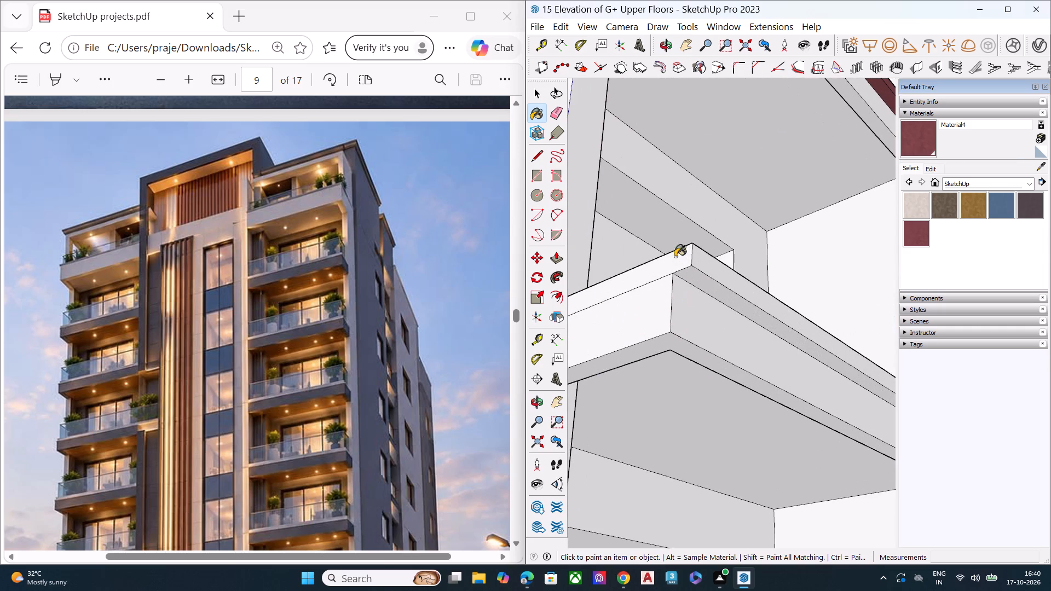
left_click(675, 257)
left_click(696, 265)
left_click(694, 282)
Paint the thin top band of the fifth balcony down in the left column with Material4 on its end, front and underside.
scroll(692, 271, "down", 4)
scroll(685, 269, "up", 1)
scroll(684, 269, "down", 10)
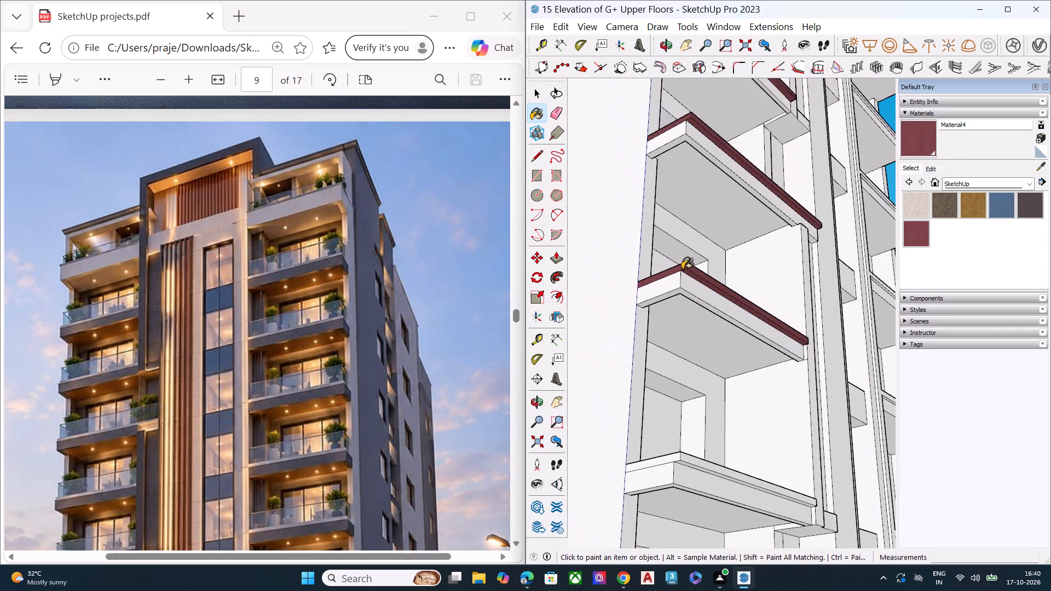
scroll(690, 256, "down", 6)
scroll(698, 351, "up", 14)
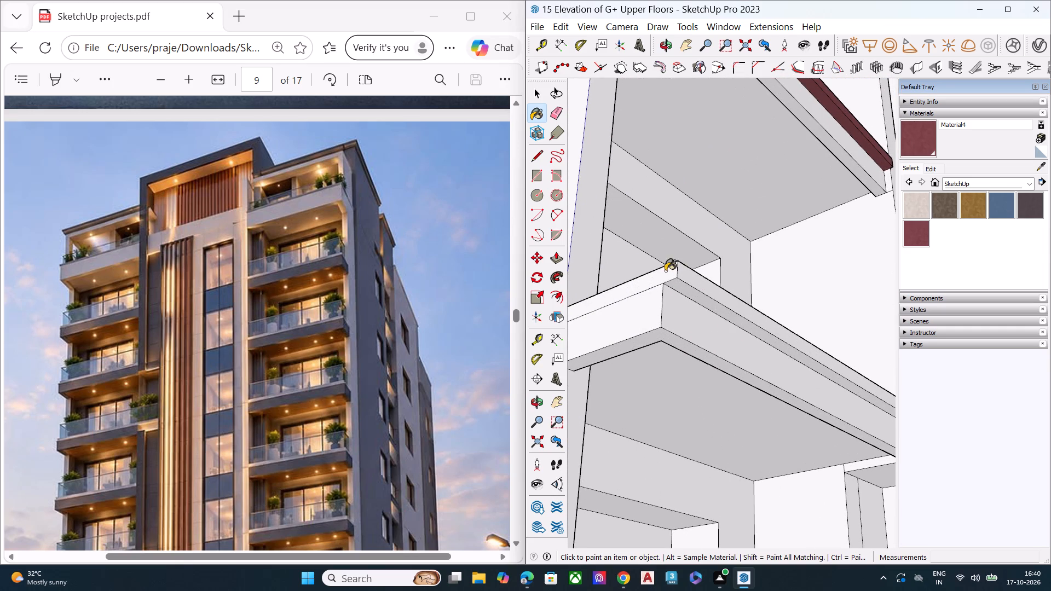
left_click(665, 271)
left_click(683, 274)
left_click(683, 286)
Paint the thin top band of the sixth balcony down in the left column with Material4 on its end, front and underside.
scroll(659, 268, "down", 8)
scroll(667, 258, "up", 1)
scroll(671, 252, "down", 4)
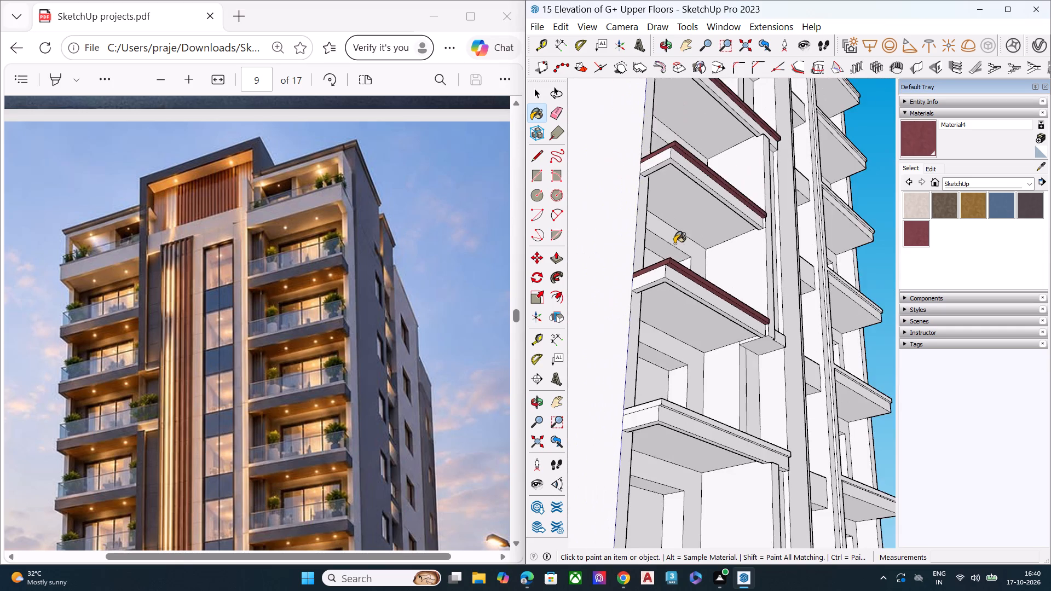
scroll(677, 342, "up", 4)
scroll(677, 397, "down", 1)
scroll(677, 402, "up", 3)
left_click(631, 445)
left_click(648, 450)
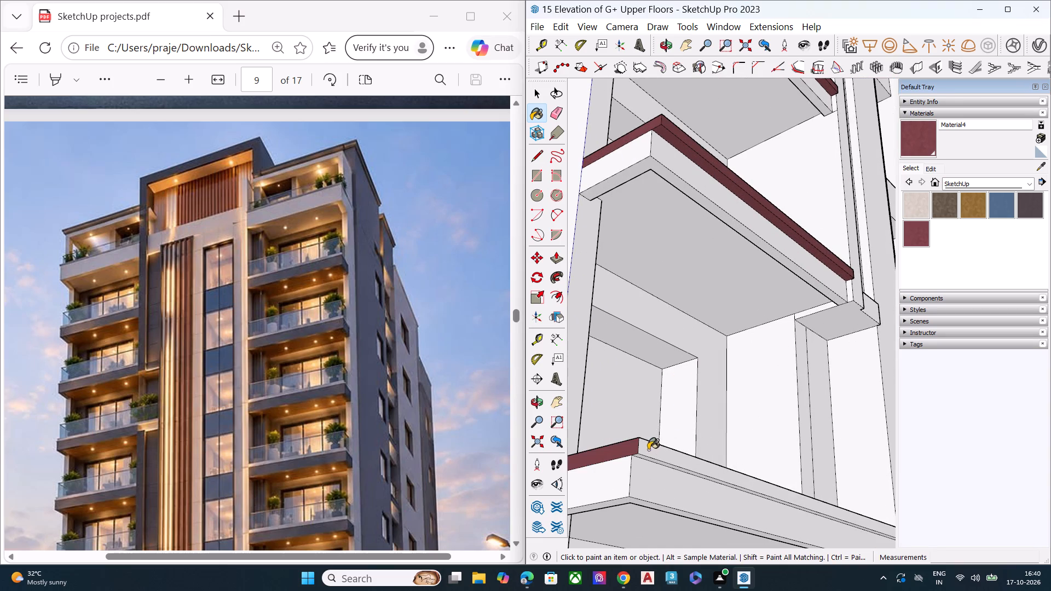
middle_click_drag(648, 445, 672, 297)
scroll(675, 298, "up", 4)
left_click(707, 238)
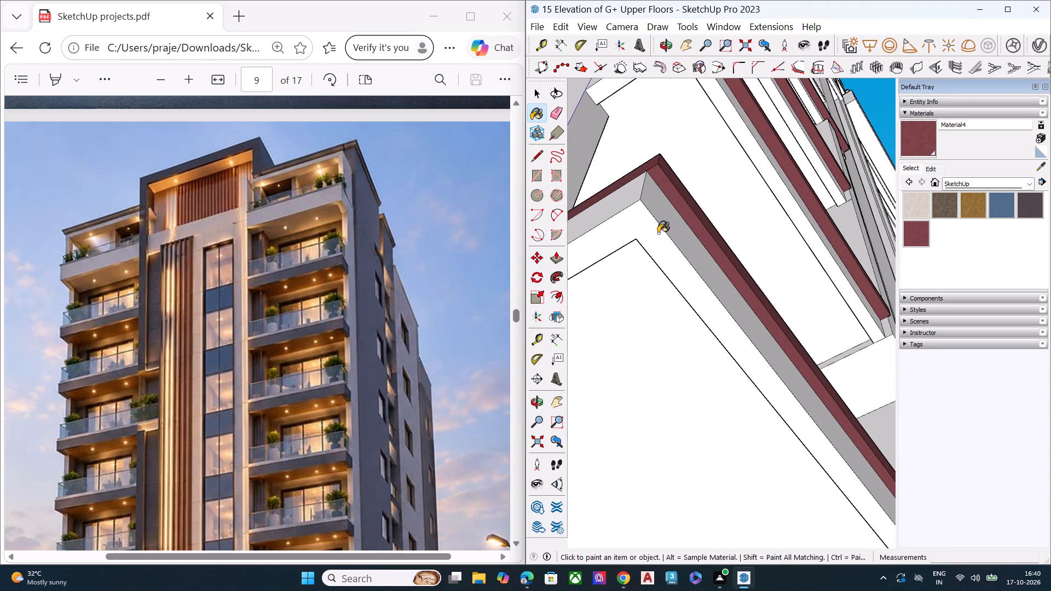
Paint the end and front faces of the seventh balcony's thin top band in the left column with Material4.
scroll(658, 233, "down", 18)
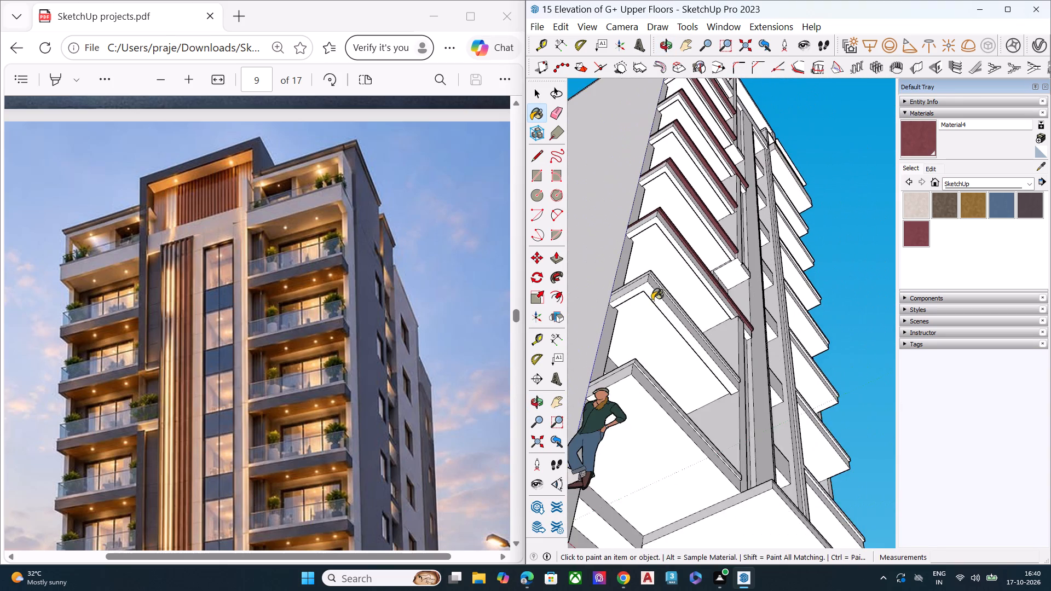
scroll(652, 306, "up", 4)
scroll(651, 312, "down", 2)
scroll(649, 318, "up", 6)
middle_click_drag(657, 295, 653, 382)
scroll(650, 368, "down", 1)
scroll(649, 367, "up", 3)
left_click(625, 354)
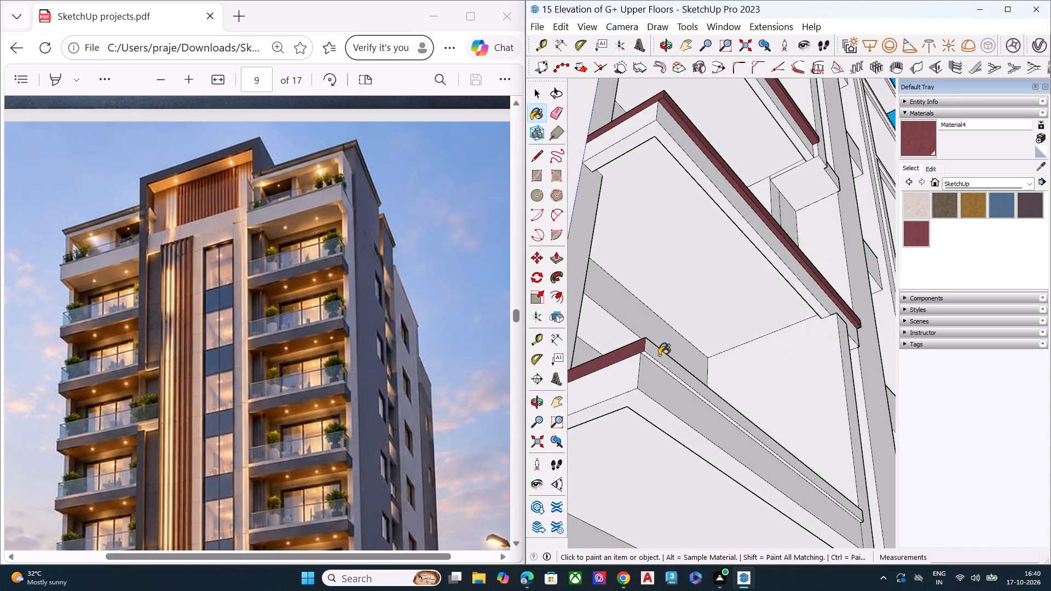
left_click(659, 355)
Push the front face of the seventh balcony's maroon top band back about 1 1/2", using the fascia face below as reference.
middle_click_drag(658, 363, 712, 263)
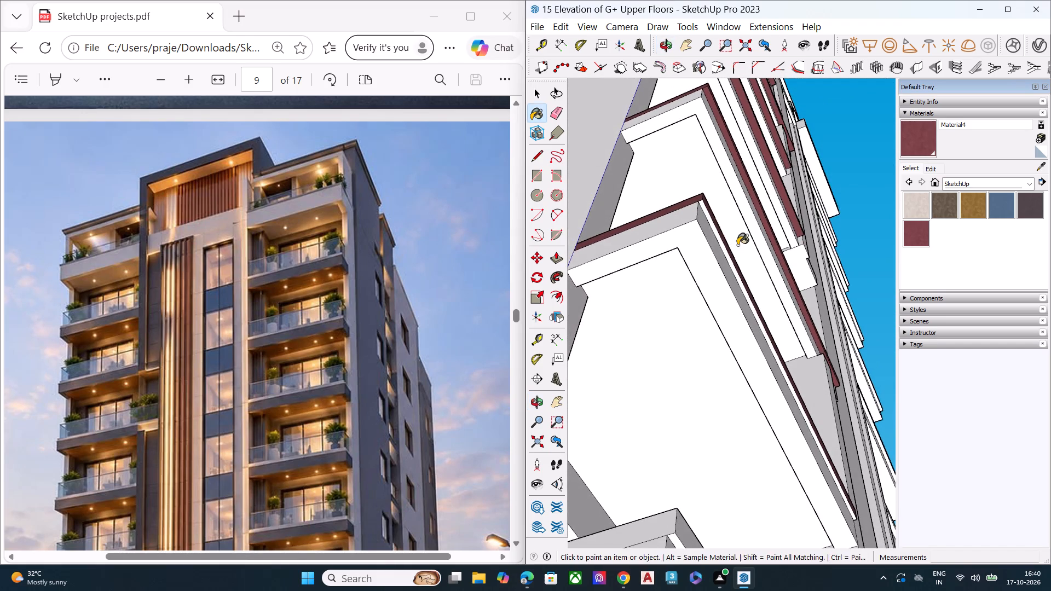
scroll(737, 245, "up", 1)
key("space")
middle_click_drag(729, 258, 657, 391)
scroll(648, 404, "up", 1)
key("p")
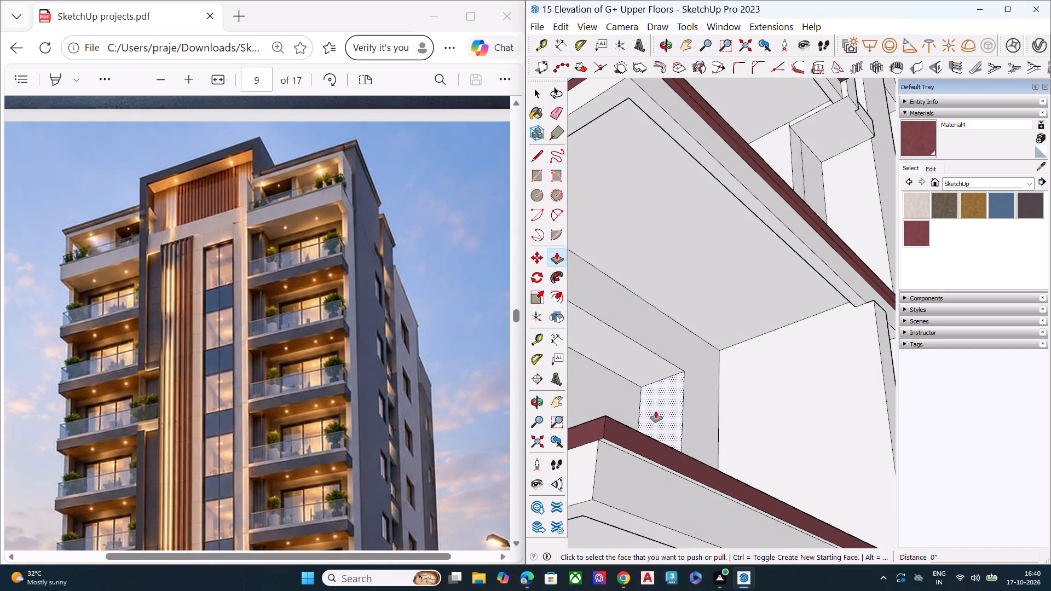
left_click(633, 435)
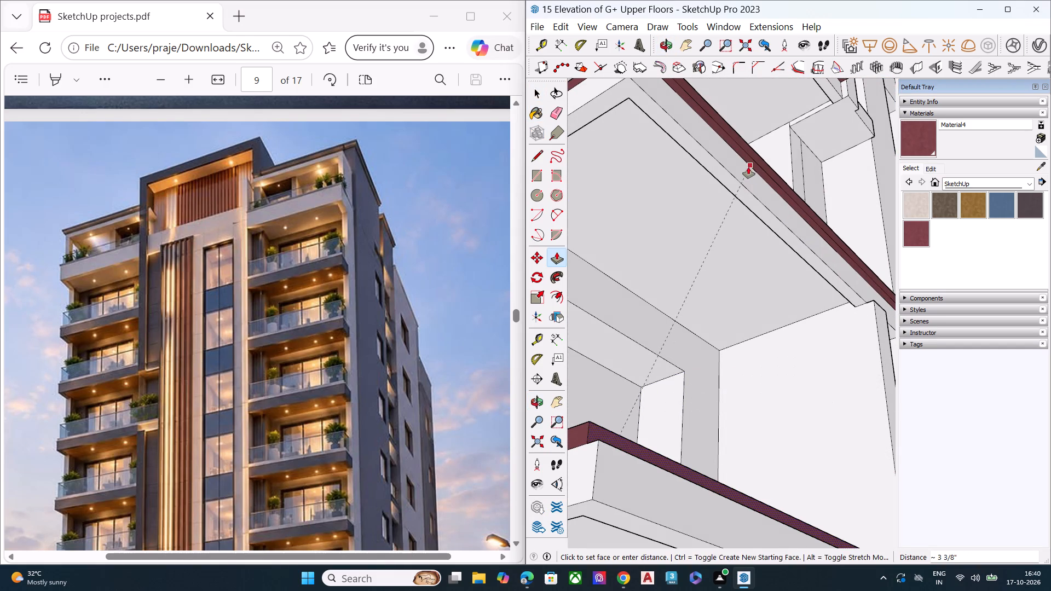
middle_click_drag(748, 167, 725, 292)
scroll(718, 300, "up", 1)
scroll(718, 300, "down", 1)
scroll(718, 300, "up", 1)
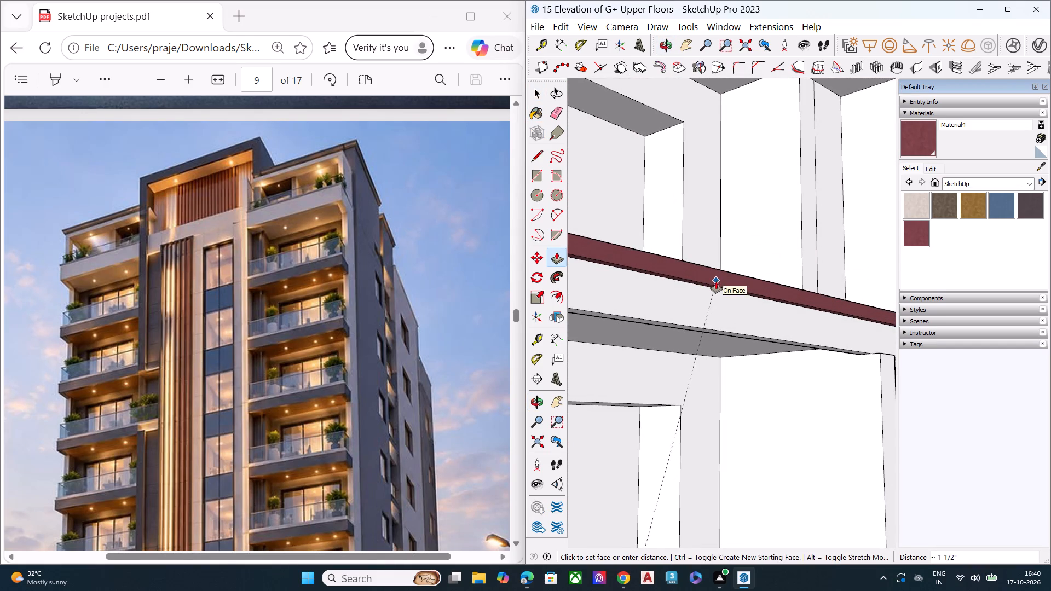
left_click(715, 285)
key("space")
Paint the thin top band of the lowest balcony in the left column with Material4 on its end, front and underside.
scroll(725, 202, "down", 8)
middle_click_drag(687, 255, 731, 116)
left_click(916, 133)
scroll(777, 242, "down", 1)
middle_click_drag(767, 253, 784, 228)
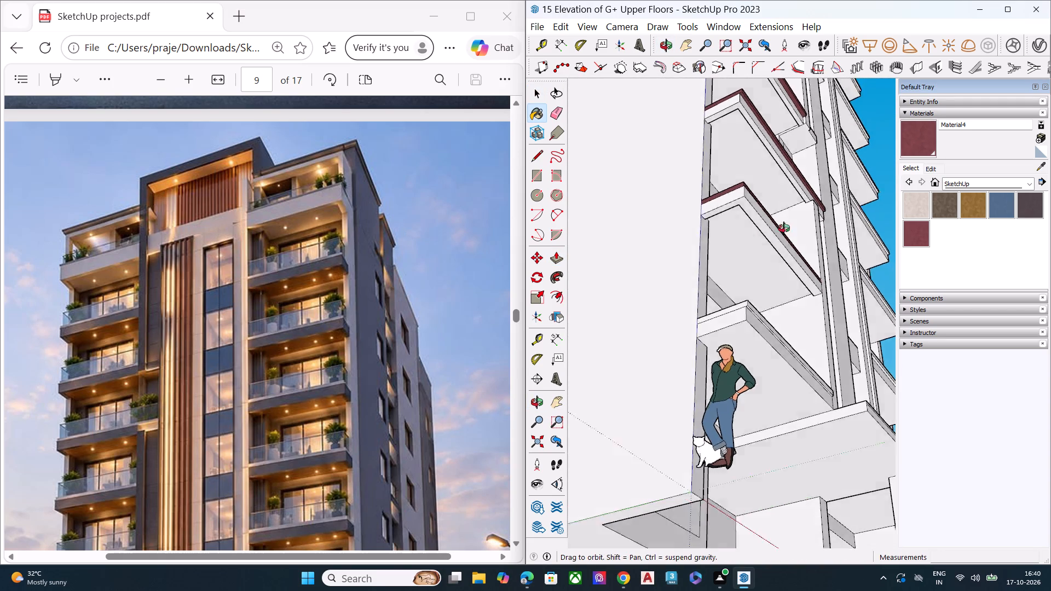
middle_click_drag(784, 228, 776, 211)
scroll(772, 260, "up", 8)
scroll(711, 214, "up", 5)
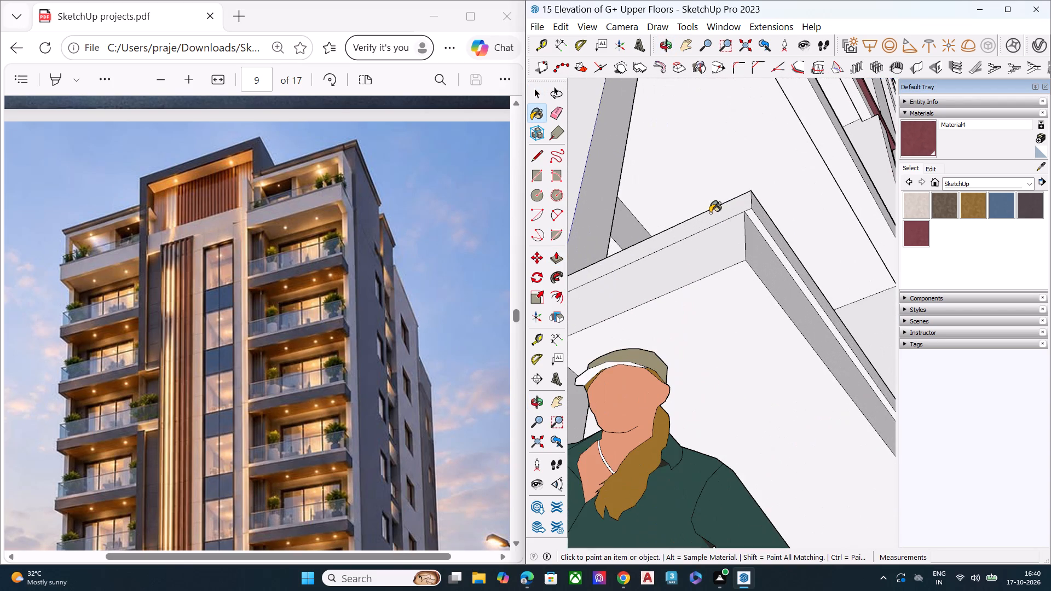
left_click(721, 213)
left_click(758, 212)
left_click(759, 225)
Examine the maroon balcony bands against the rest of the tower's front facade.
scroll(727, 212, "down", 6)
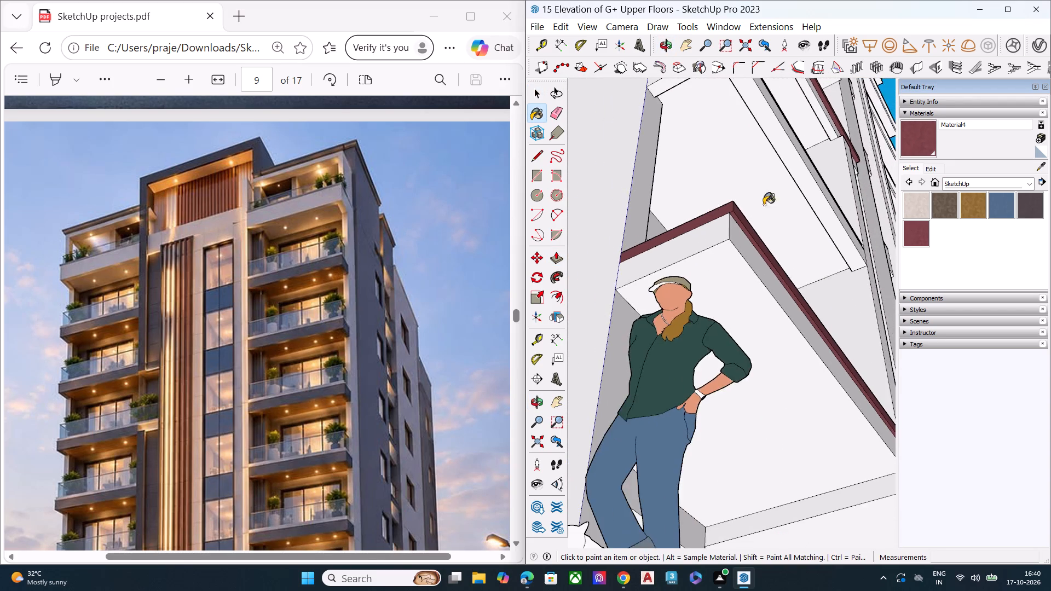
middle_click_drag(797, 205, 697, 279)
scroll(758, 231, "down", 5)
middle_click_drag(792, 228, 716, 276)
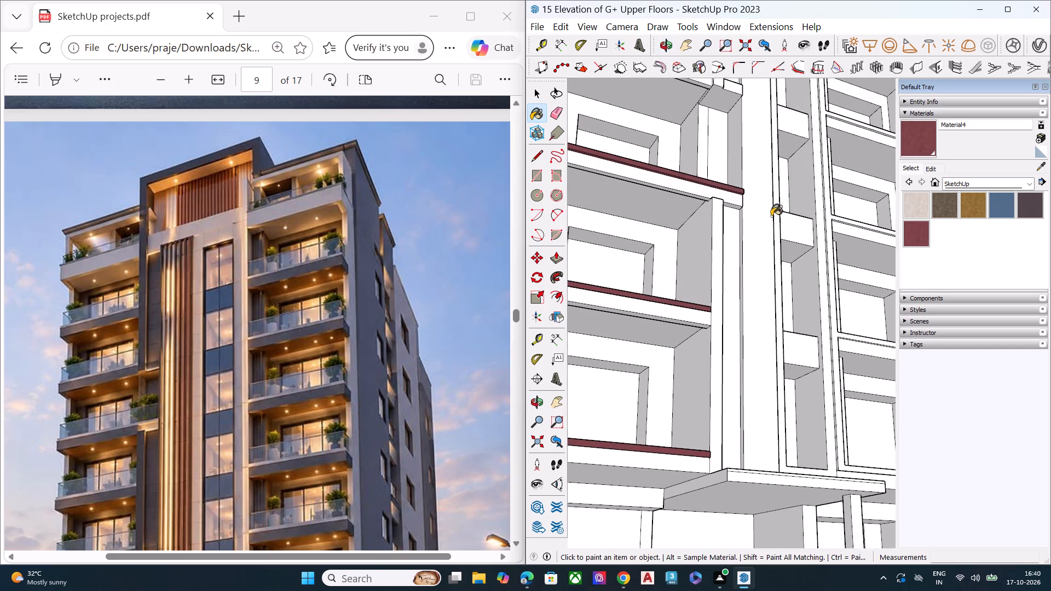
scroll(771, 216, "down", 7)
middle_click_drag(771, 216, 555, 411)
scroll(709, 261, "down", 5)
middle_click_drag(767, 278, 695, 273)
middle_click(695, 273)
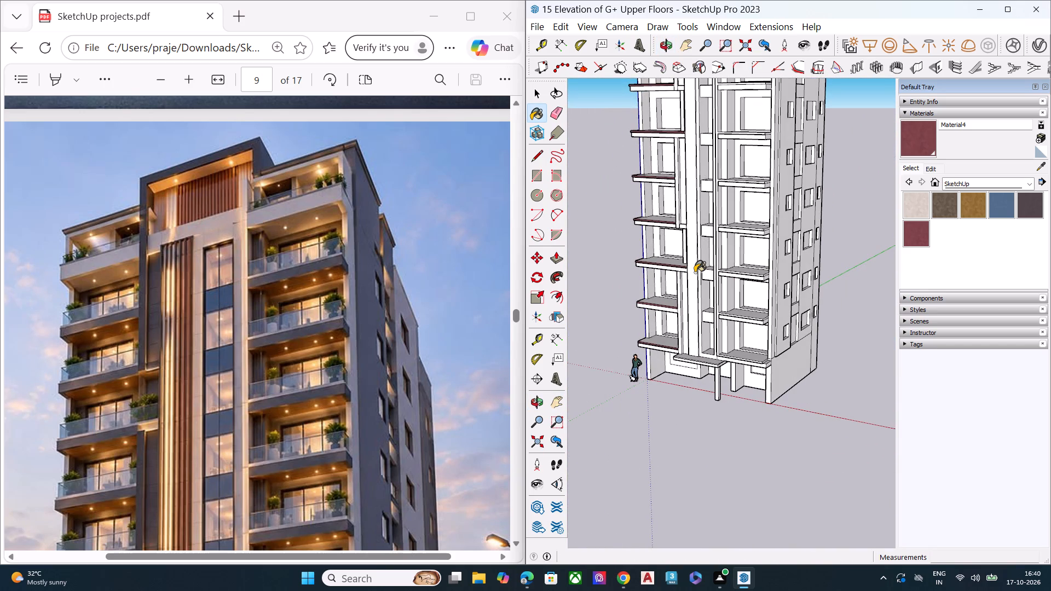
Paint the connected front face of the right column's vertical fin and thin balcony top bands with Material4.
scroll(731, 102, "up", 6)
scroll(660, 250, "down", 6)
scroll(718, 170, "up", 6)
scroll(702, 166, "down", 7)
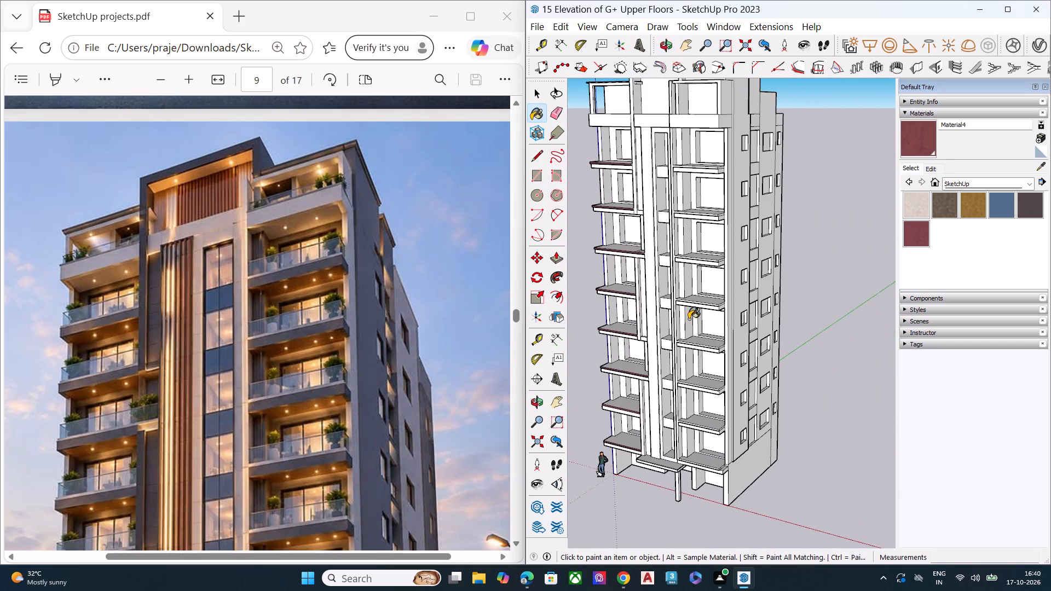
scroll(693, 179, "up", 2)
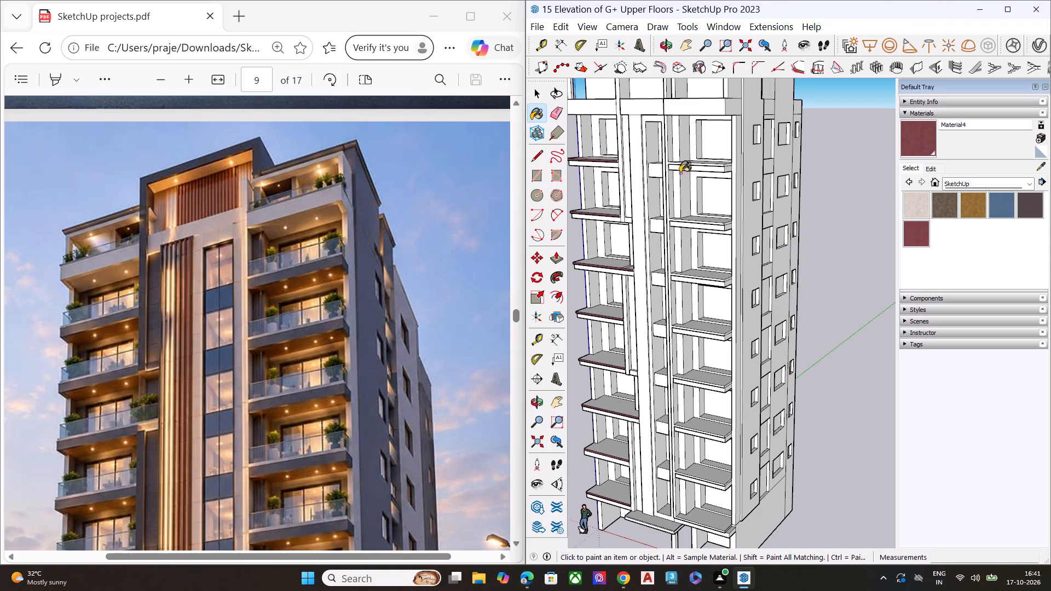
scroll(662, 152, "up", 8)
middle_click_drag(727, 178, 729, 157)
scroll(721, 161, "up", 7)
key("space")
middle_click_drag(672, 202, 703, 206)
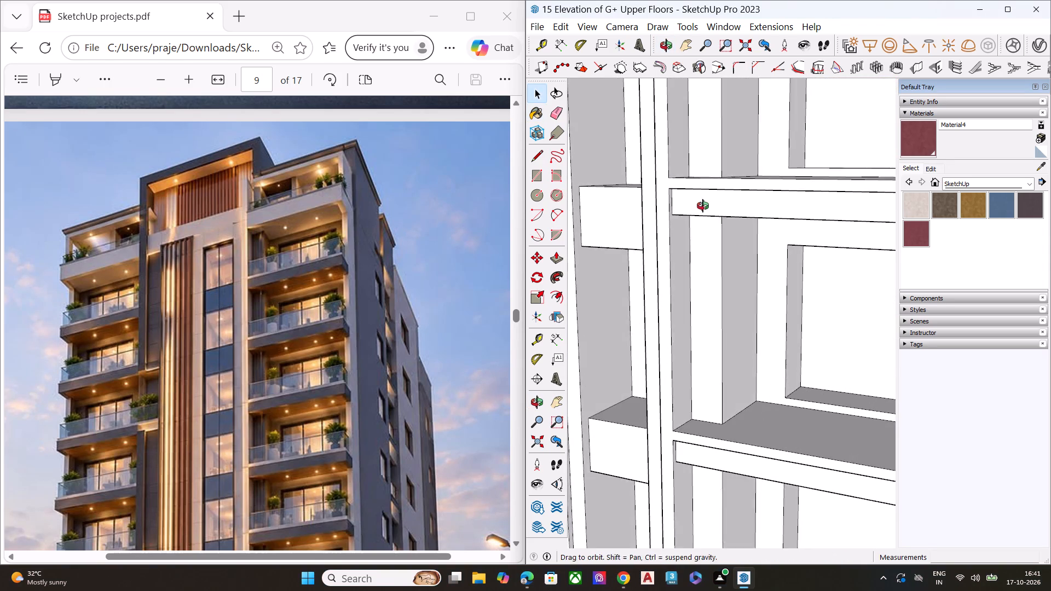
middle_click_drag(703, 206, 744, 215)
key("l")
scroll(669, 195, "up", 4)
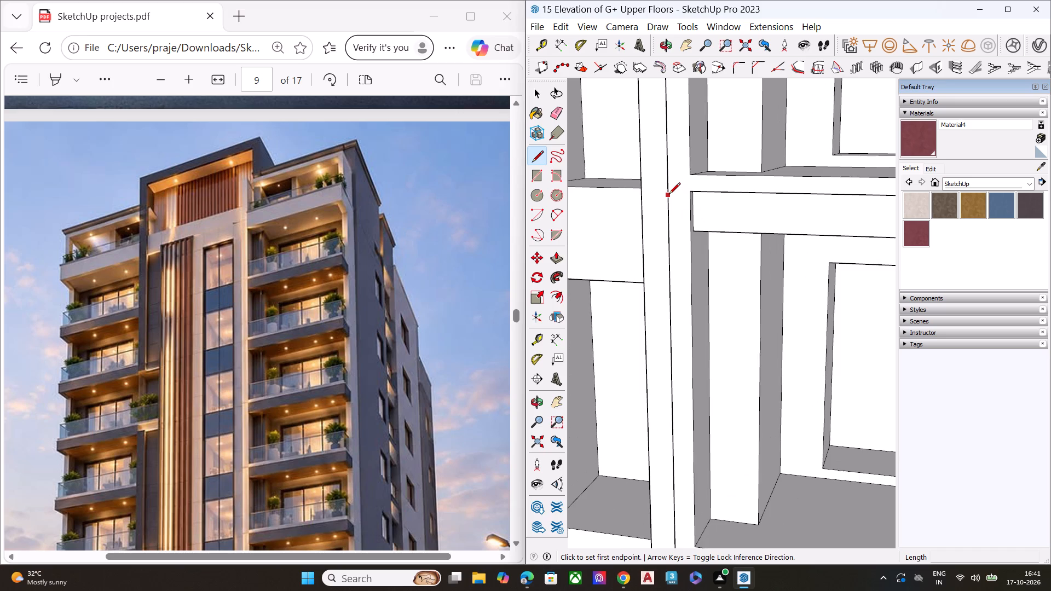
scroll(669, 195, "down", 3)
scroll(668, 196, "up", 1)
scroll(668, 196, "down", 2)
middle_click_drag(759, 220, 652, 225)
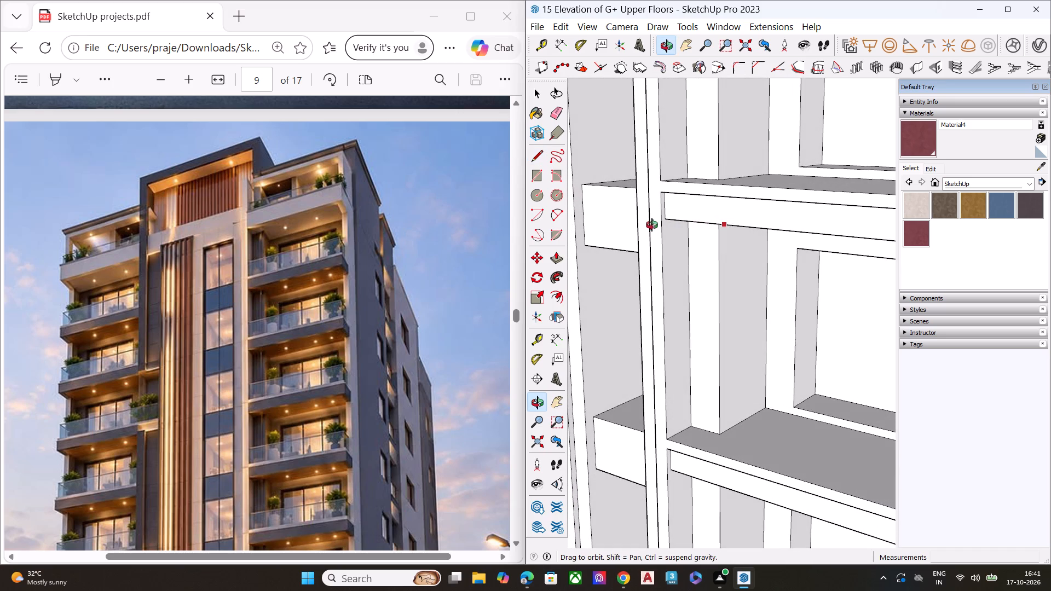
middle_click_drag(652, 225, 652, 224)
scroll(738, 204, "down", 5)
left_click(921, 237)
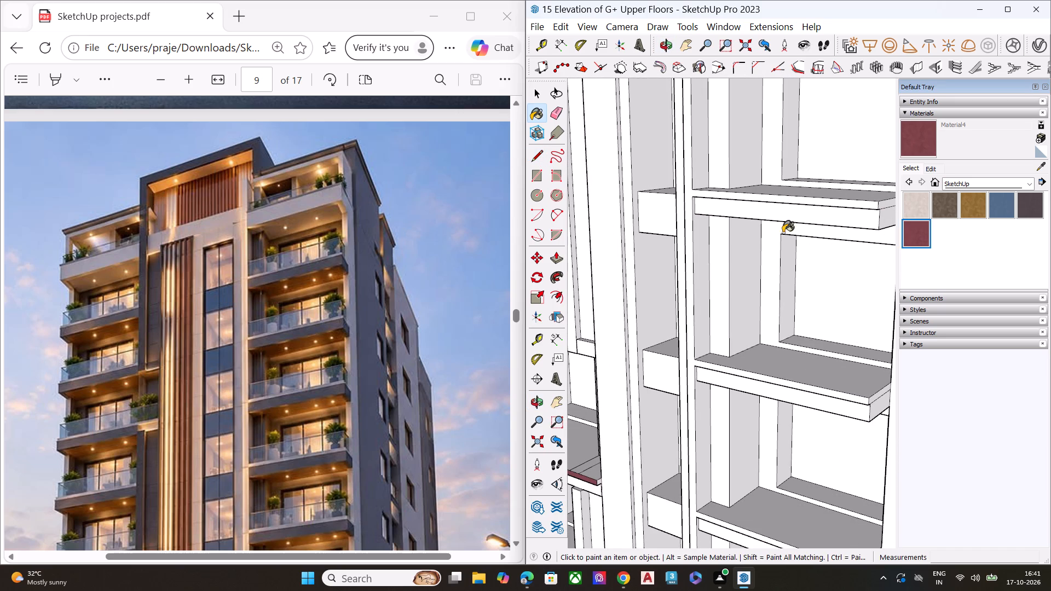
scroll(708, 207, "up", 7)
left_click(673, 178)
scroll(667, 175, "down", 12)
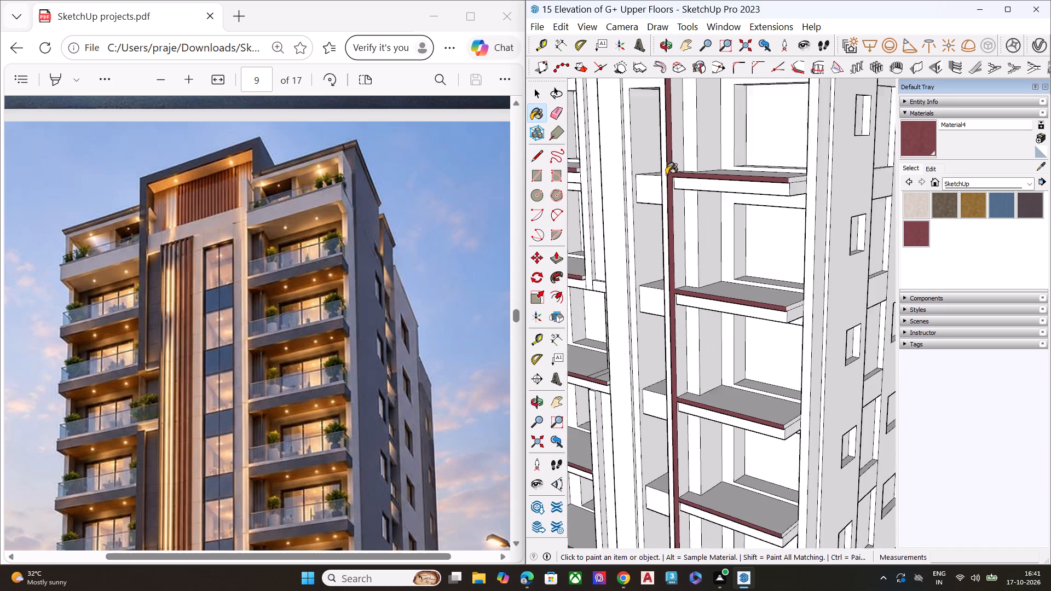
Paint the end faces of the upper balconies' thin top bands in the right column with Material4.
scroll(666, 175, "down", 1)
middle_click_drag(660, 236, 609, 227)
scroll(735, 204, "up", 3)
scroll(748, 189, "down", 2)
scroll(749, 186, "up", 1)
scroll(751, 184, "down", 1)
scroll(753, 182, "up", 3)
left_click(778, 164)
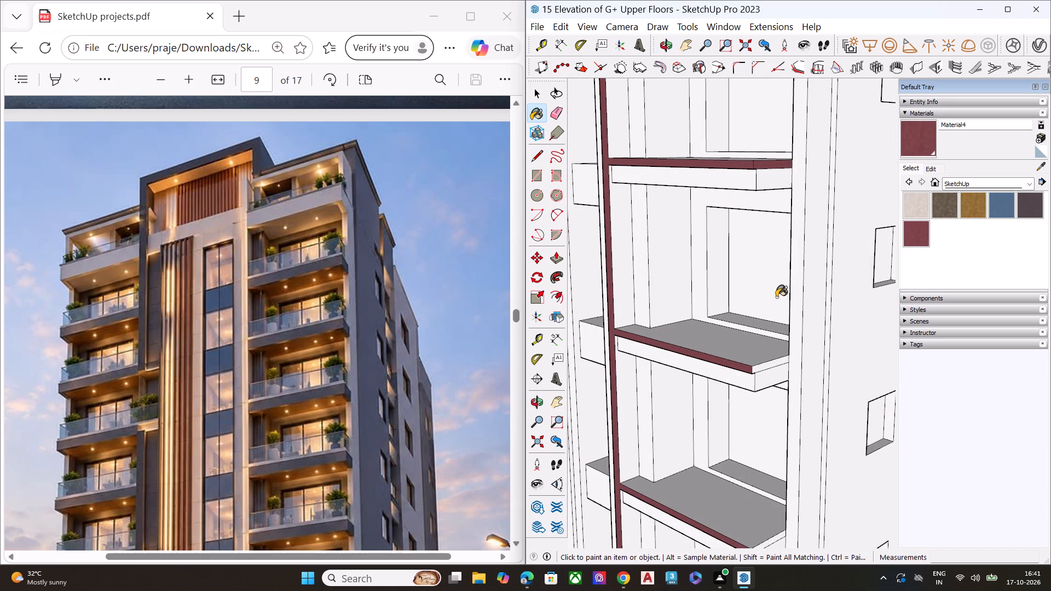
left_click(773, 362)
scroll(743, 241, "down", 8)
middle_click_drag(760, 329, 756, 298)
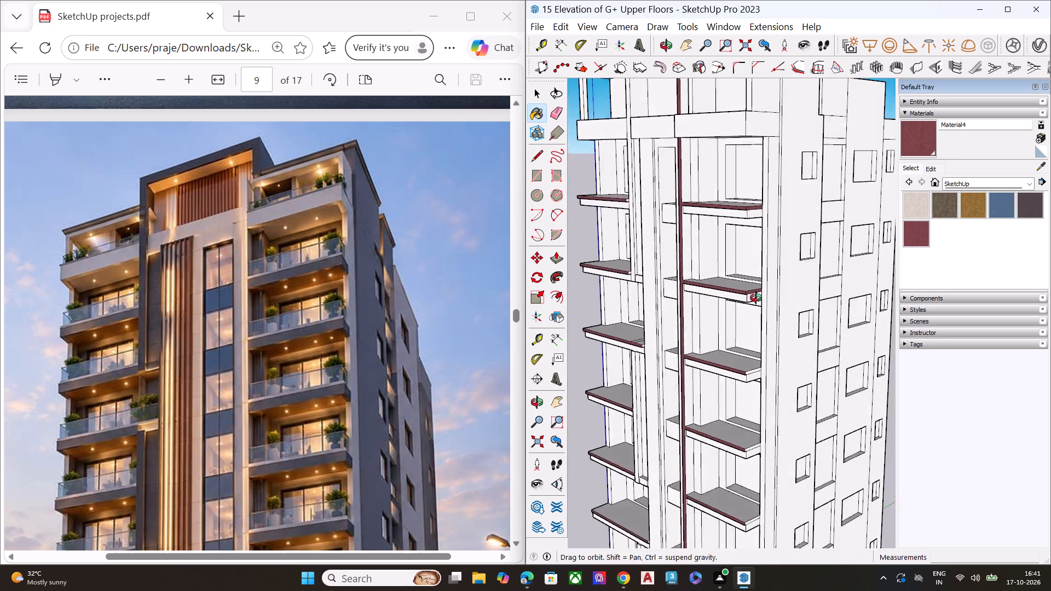
middle_click_drag(756, 298, 769, 179)
scroll(754, 248, "up", 8)
scroll(760, 351, "up", 6)
left_click(763, 351)
scroll(736, 259, "down", 4)
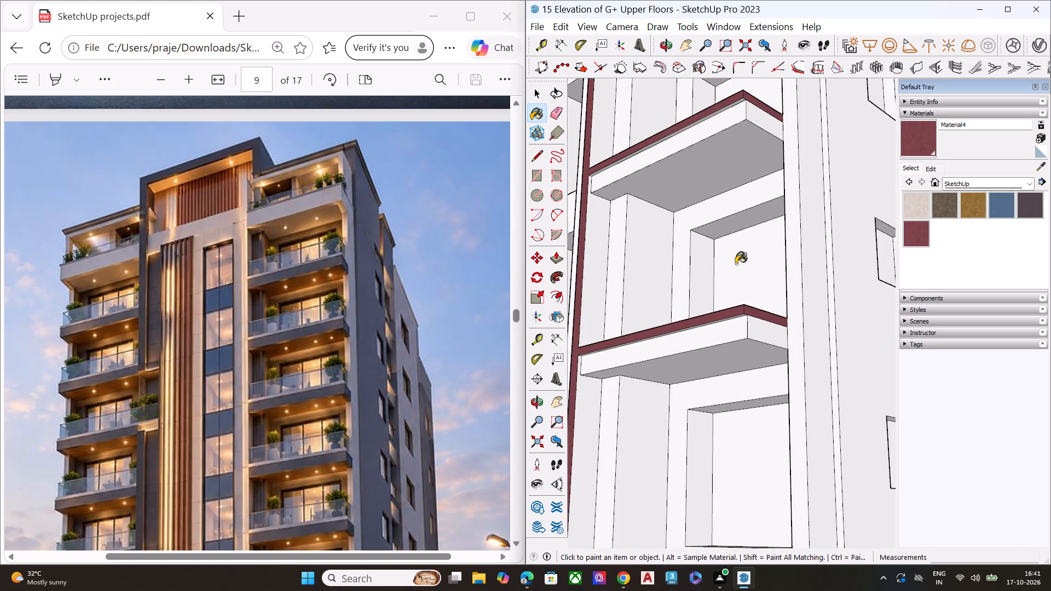
Paint the undersides and exposed end face of the middle balconies' thin top bands in the right column with Material4.
middle_click_drag(728, 287, 784, 175)
scroll(783, 204, "up", 3)
scroll(779, 224, "down", 1)
scroll(778, 226, "up", 1)
scroll(778, 226, "down", 1)
scroll(778, 227, "up", 2)
scroll(777, 272, "up", 7)
scroll(777, 272, "down", 1)
scroll(777, 272, "up", 2)
left_click(776, 260)
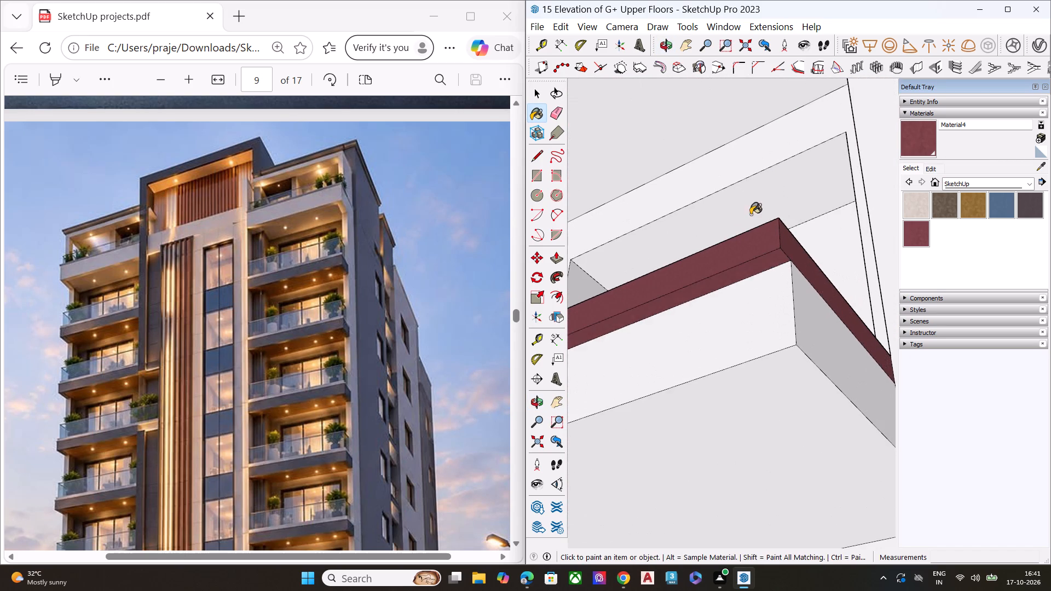
scroll(744, 197, "down", 7)
scroll(753, 179, "up", 1)
scroll(753, 179, "down", 6)
scroll(734, 346, "up", 4)
scroll(735, 364, "down", 1)
scroll(735, 369, "up", 2)
scroll(773, 344, "up", 1)
scroll(773, 344, "down", 4)
scroll(773, 344, "up", 8)
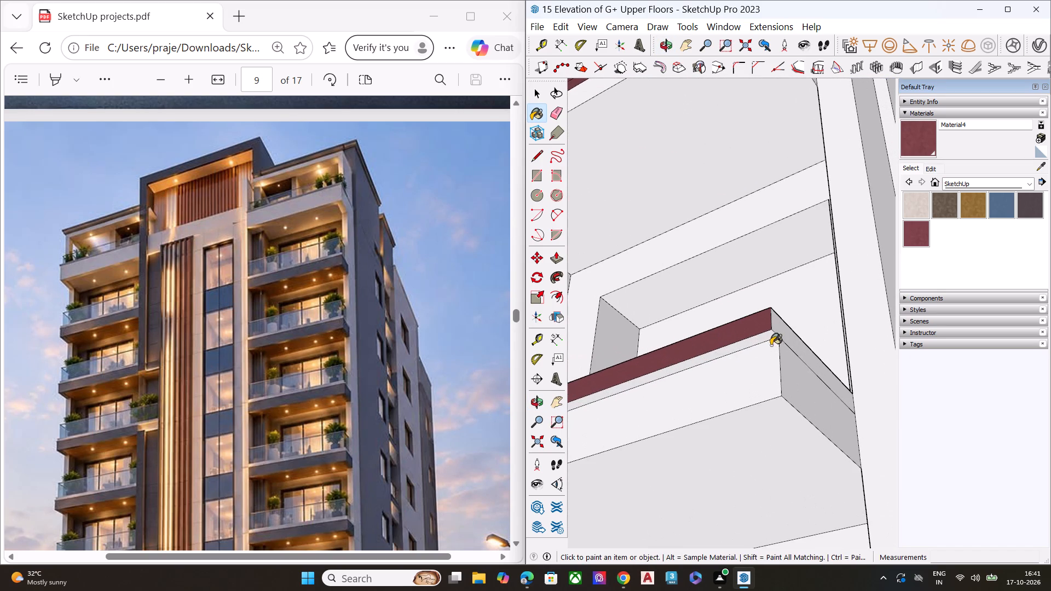
left_click(785, 328)
left_click(773, 338)
left_click(766, 337)
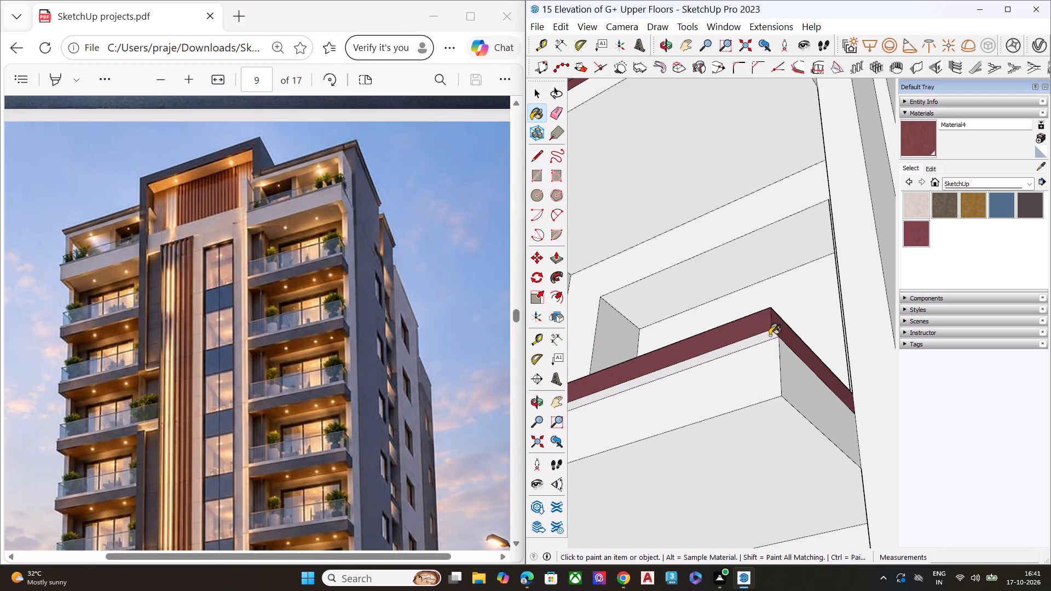
Paint the underside and end face of the thin top bands on two lower right-column balconies with Material4.
scroll(783, 286, "down", 11)
scroll(702, 322, "down", 4)
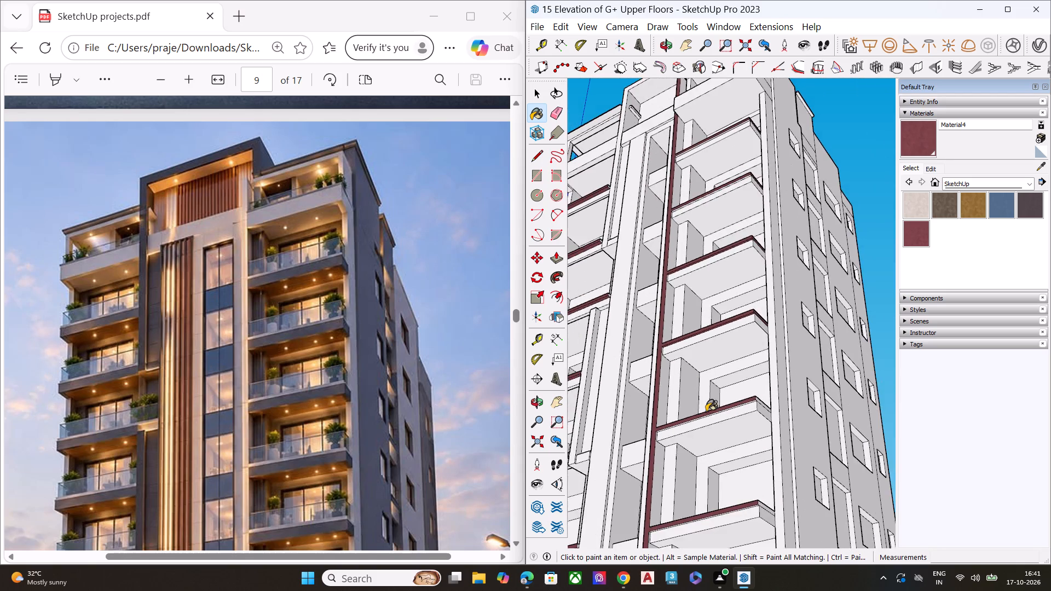
middle_click_drag(708, 406, 727, 299)
scroll(708, 403, "up", 1)
scroll(745, 325, "up", 8)
scroll(807, 228, "up", 10)
left_click(688, 268)
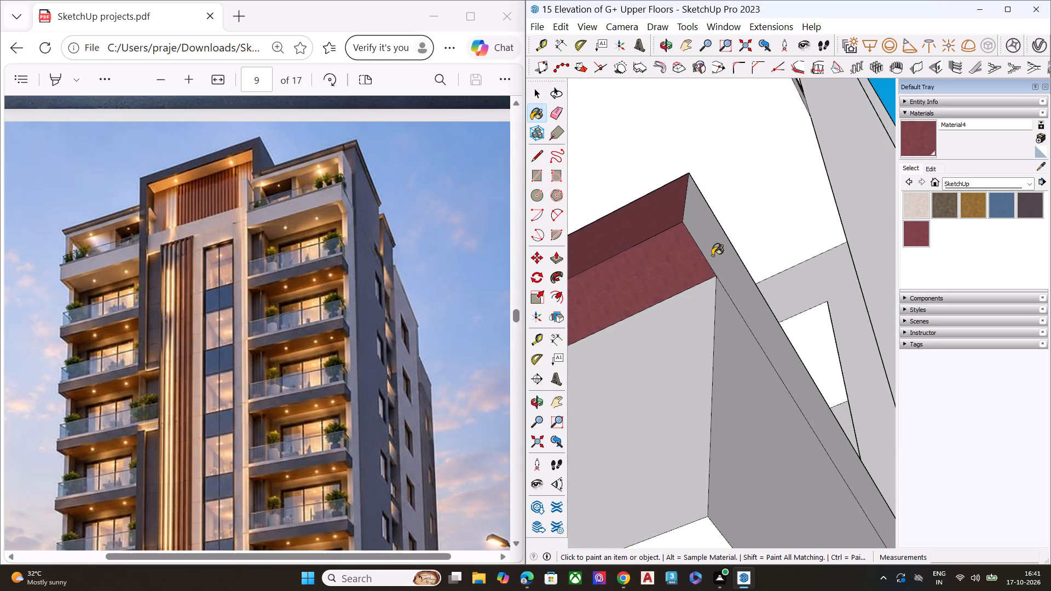
left_click(718, 253)
scroll(711, 222, "down", 9)
scroll(734, 202, "up", 1)
scroll(734, 202, "down", 14)
scroll(716, 352, "up", 2)
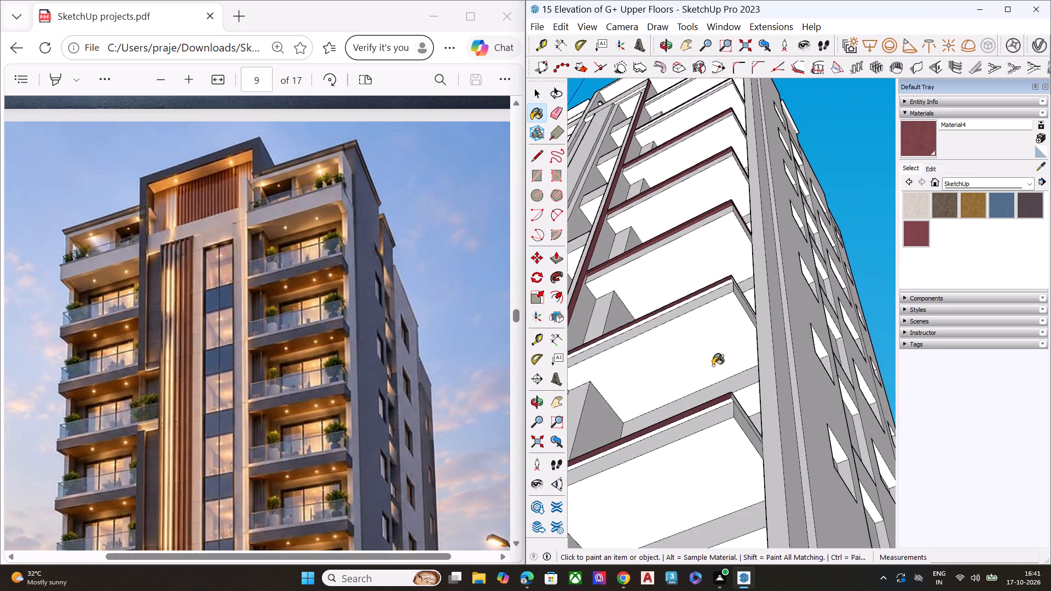
scroll(713, 366, "up", 3)
scroll(734, 181, "up", 2)
scroll(736, 187, "down", 2)
scroll(736, 207, "up", 1)
scroll(736, 210, "down", 1)
scroll(736, 222, "up", 5)
scroll(747, 216, "down", 1)
scroll(748, 215, "up", 5)
left_click(749, 212)
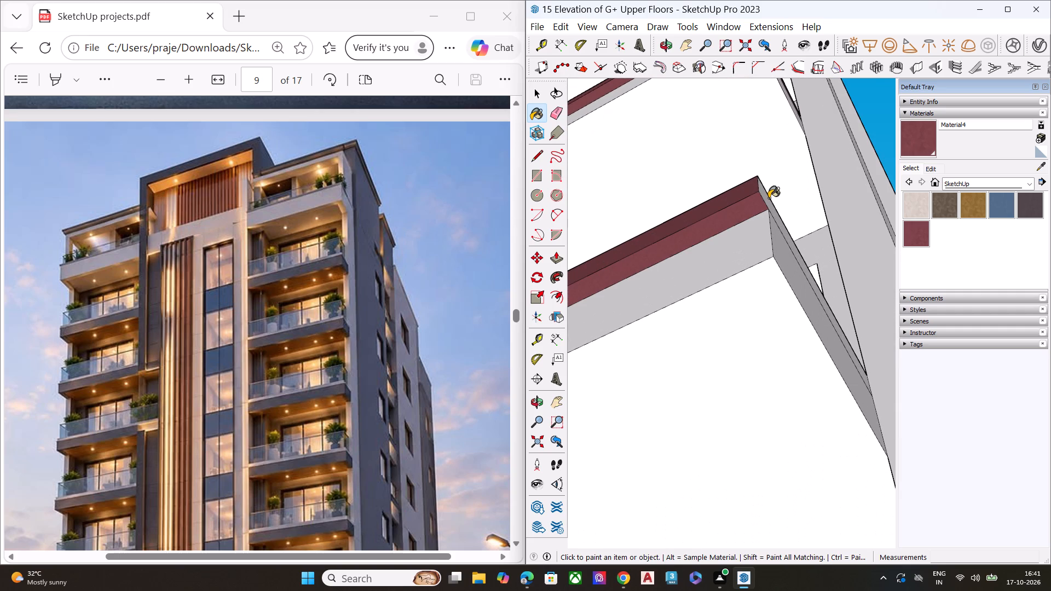
left_click(769, 198)
left_click(767, 199)
Paint the underside of the lowest right-column balcony band and the end face of a band above it with Material4.
scroll(742, 173, "down", 13)
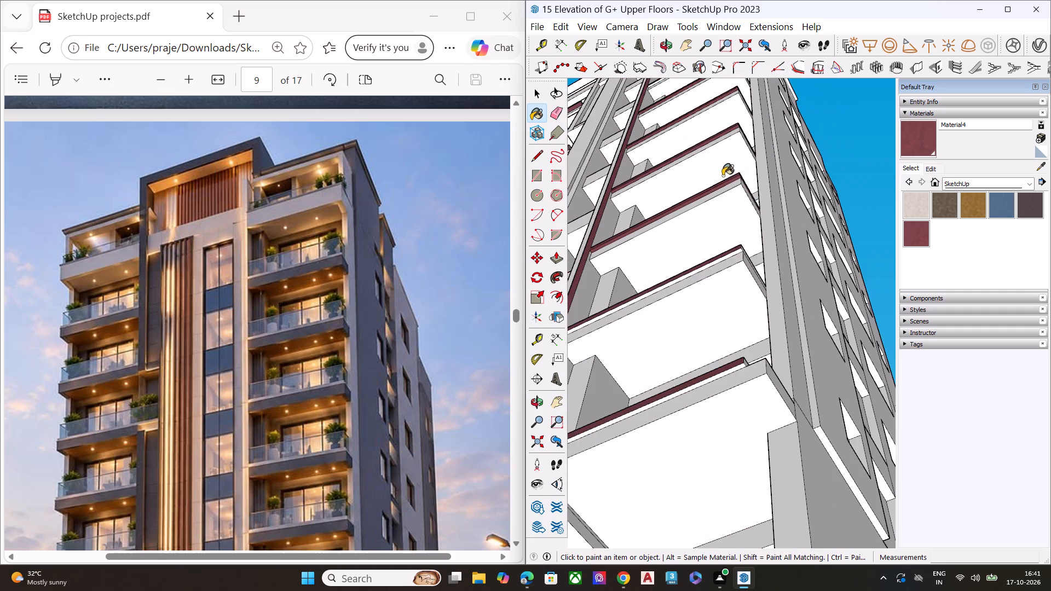
scroll(728, 346, "up", 11)
left_click(749, 382)
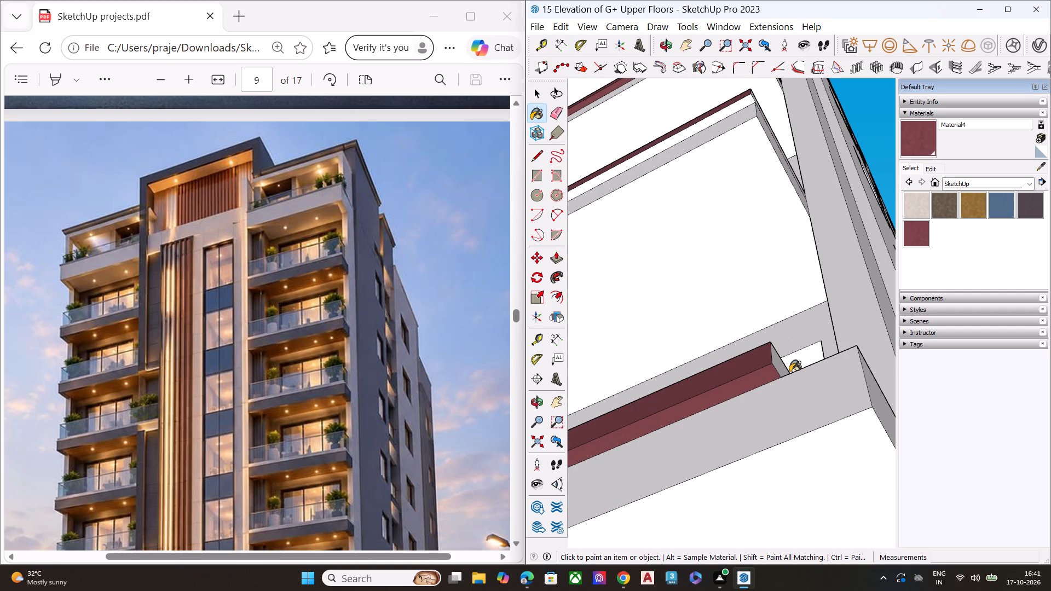
middle_click_drag(755, 187, 736, 316)
scroll(740, 160, "down", 9)
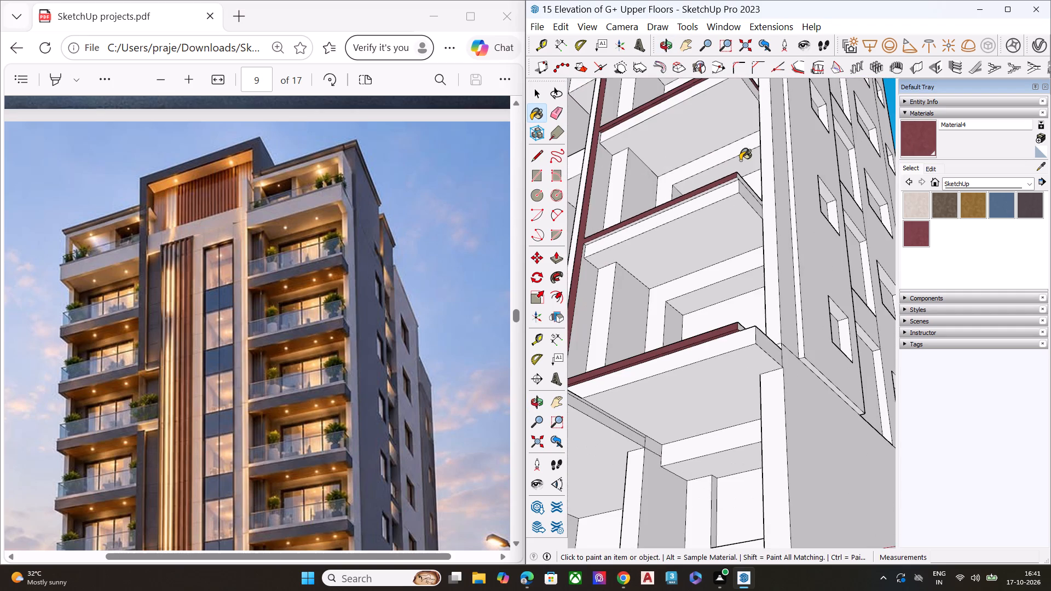
middle_click_drag(742, 187, 694, 321)
scroll(720, 272, "up", 7)
left_click(710, 274)
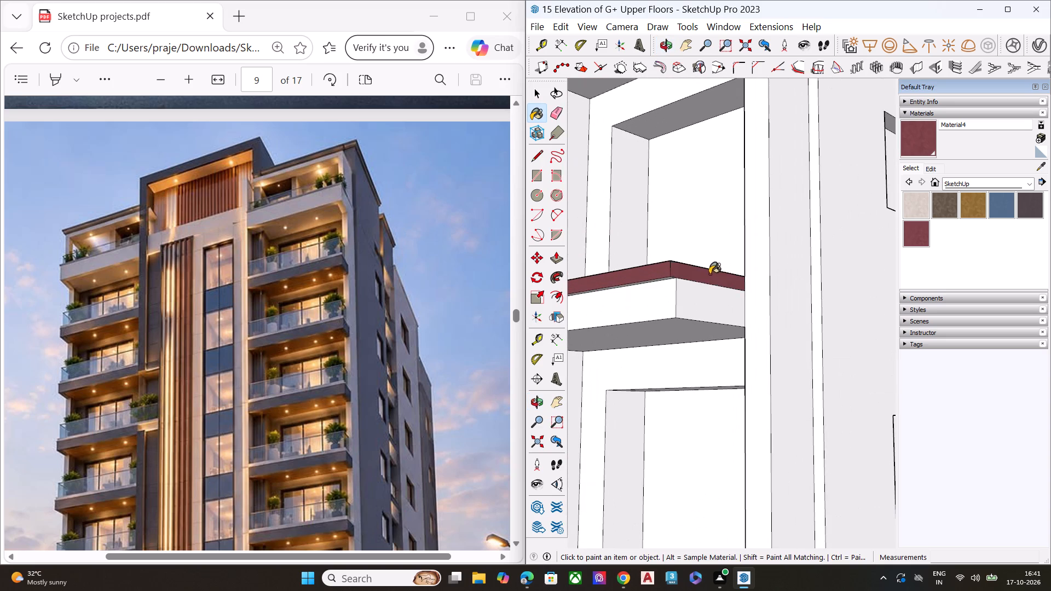
Paint the vertical fin's top face and its balcony-facing side above the top balcony fascia with Material4.
scroll(710, 274, "down", 8)
scroll(719, 297, "up", 1)
scroll(721, 302, "down", 3)
scroll(731, 238, "up", 1)
scroll(730, 246, "down", 9)
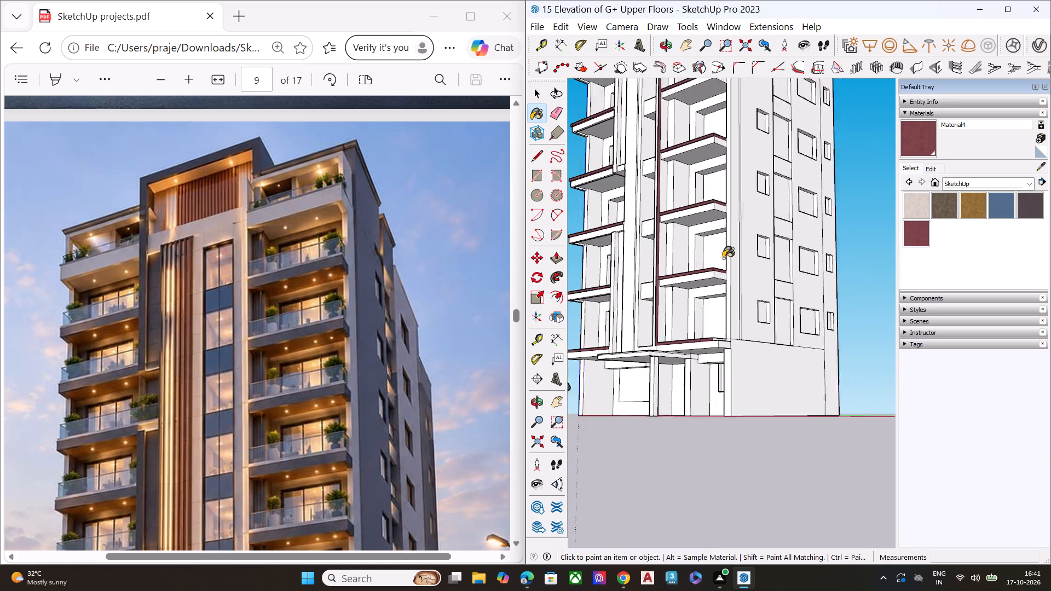
scroll(723, 258, "down", 5)
scroll(704, 214, "down", 6)
scroll(718, 121, "up", 9)
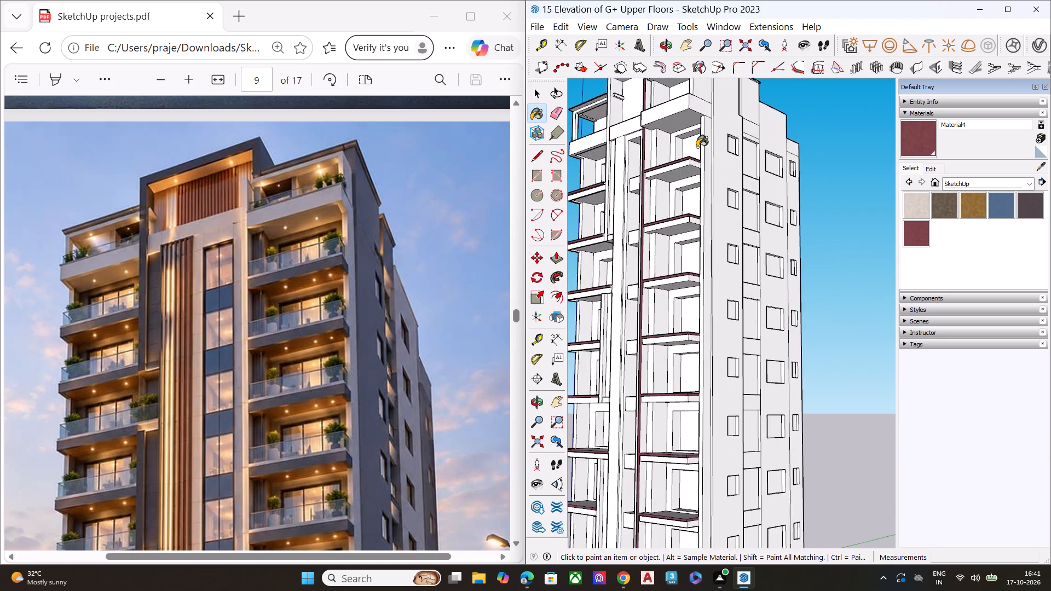
scroll(673, 169, "up", 6)
middle_click_drag(690, 206, 941, 376)
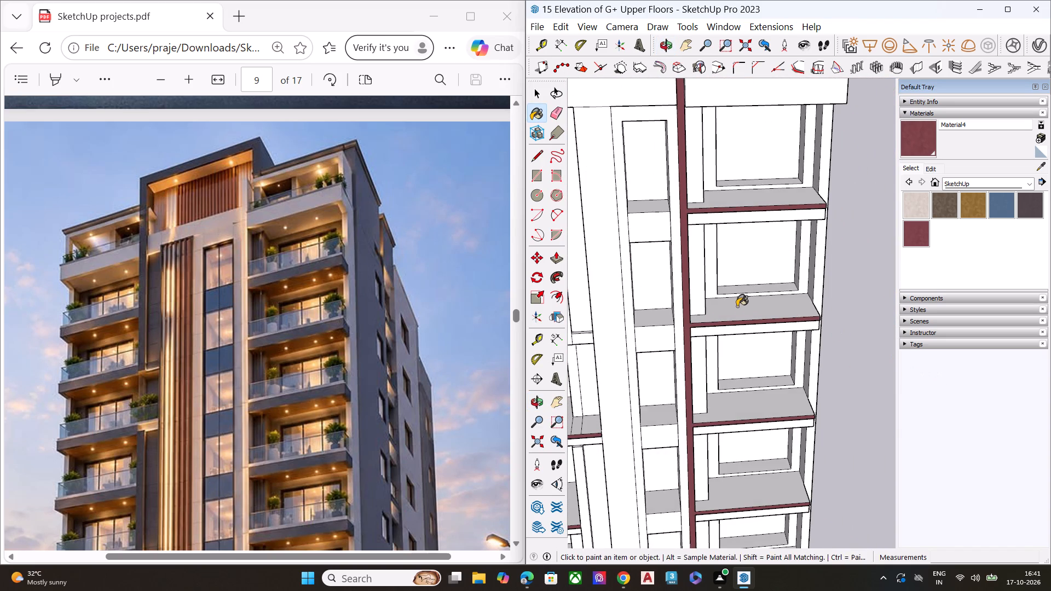
middle_click_drag(715, 306, 702, 418)
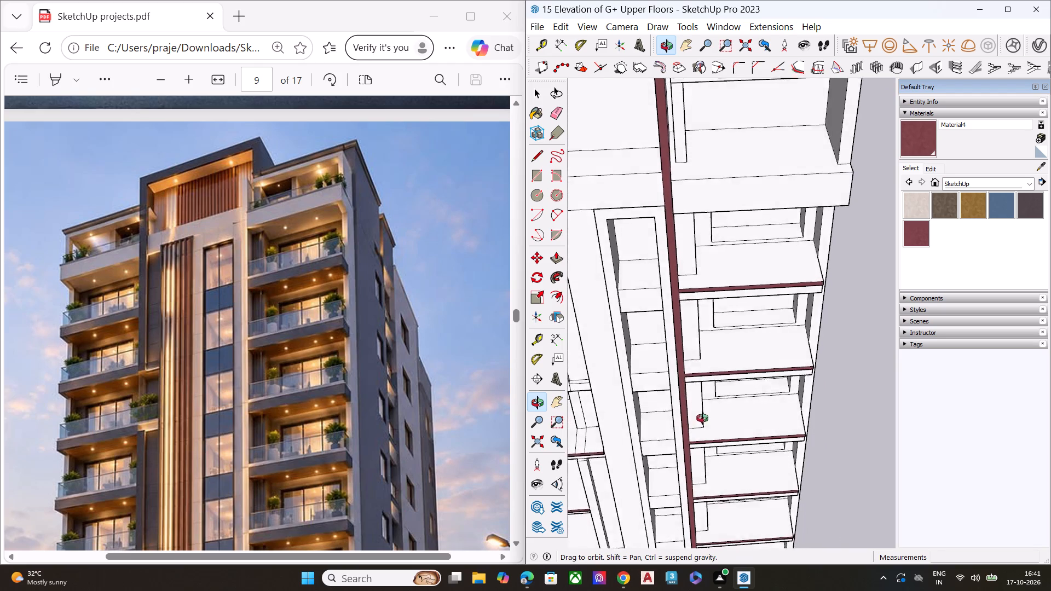
middle_click_drag(702, 418, 656, 442)
scroll(646, 204, "up", 5)
scroll(626, 92, "down", 1)
scroll(623, 88, "up", 2)
left_click(623, 95)
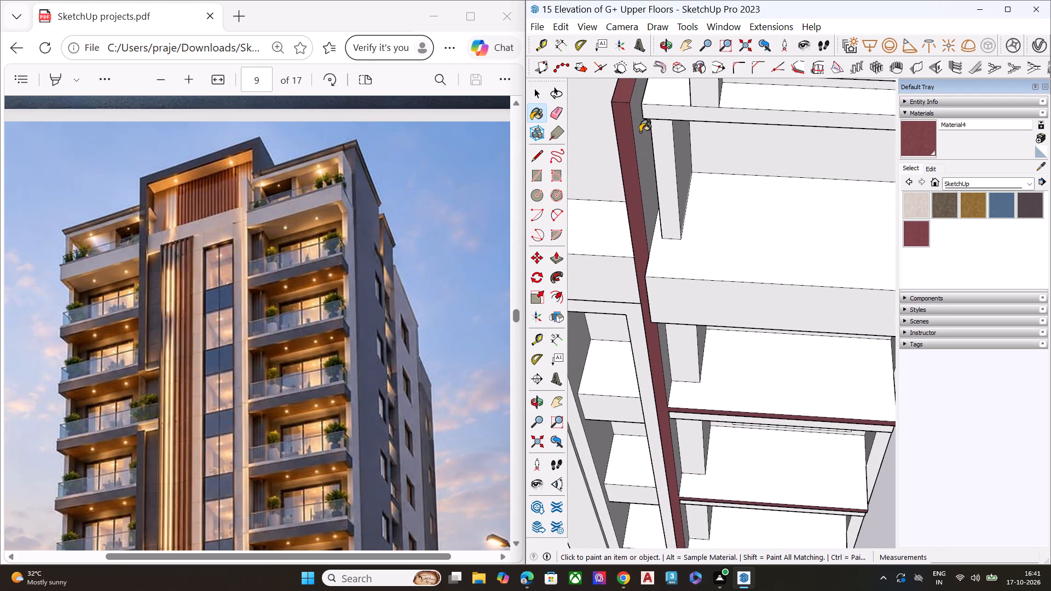
left_click(639, 134)
Delete the stray edge crossing the upper part of the vertical fin's side that faces the central bay.
middle_click_drag(629, 160, 770, 152)
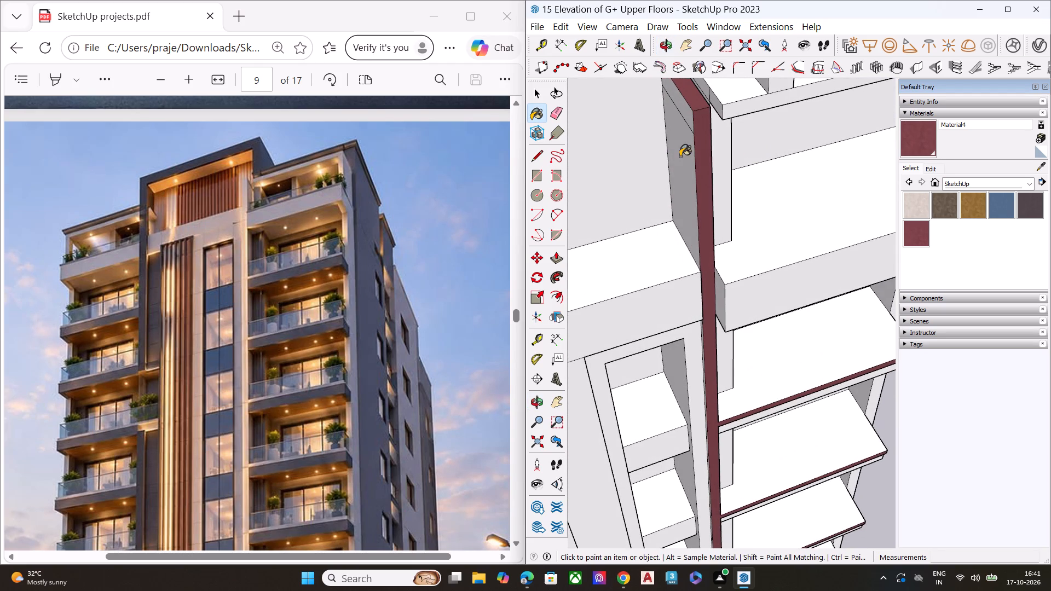
middle_click_drag(694, 149, 847, 106)
scroll(845, 107, "up", 7)
key("space")
scroll(742, 166, "down", 3)
scroll(727, 178, "up", 1)
scroll(720, 189, "down", 3)
scroll(712, 190, "up", 1)
scroll(708, 194, "down", 1)
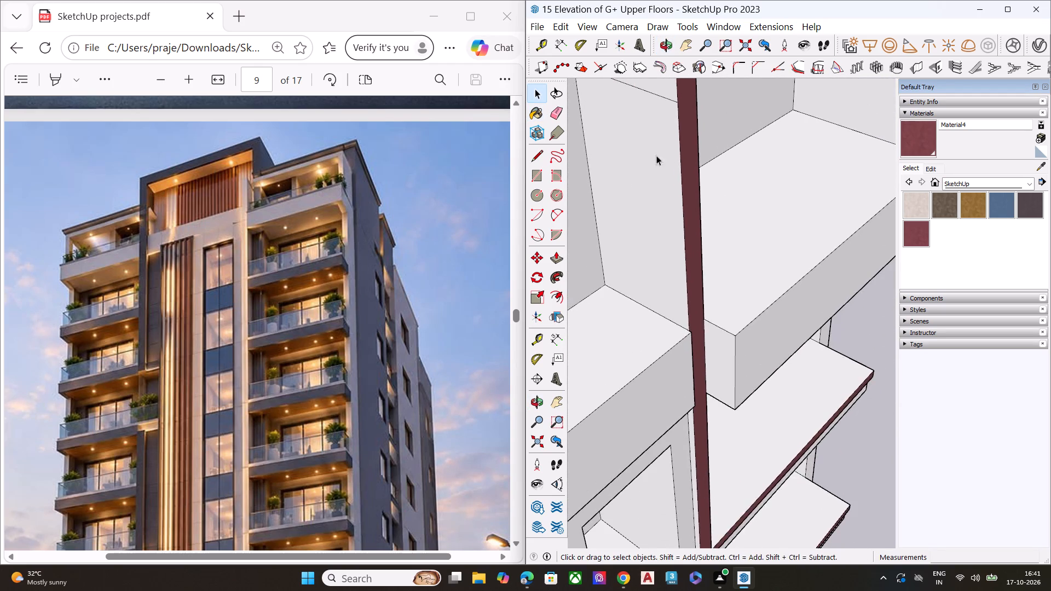
scroll(654, 112, "up", 4)
left_click(669, 95)
left_click(673, 92)
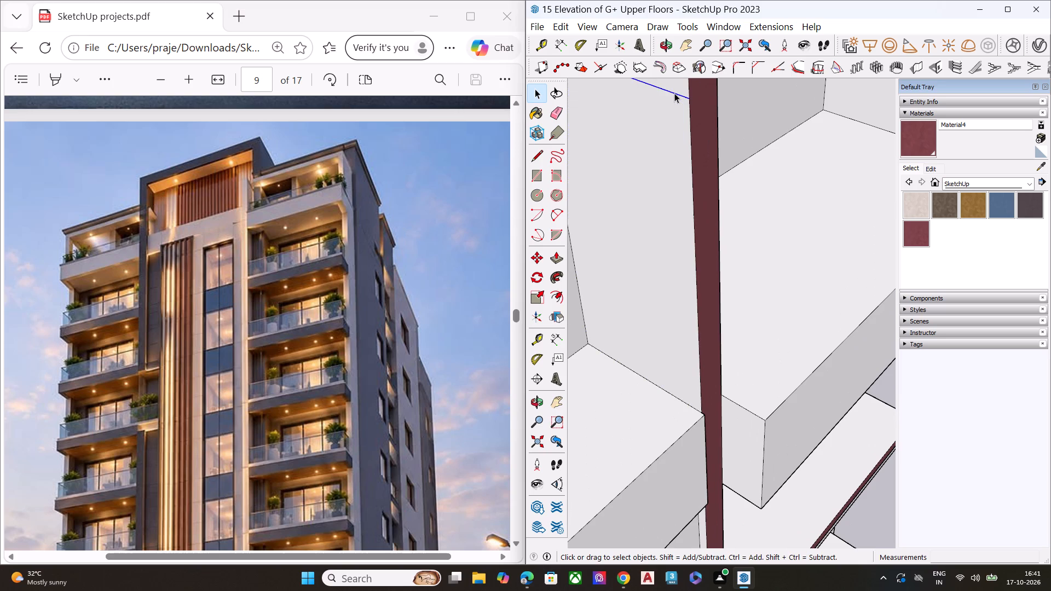
key("Delete")
Paint the vertical fin's side face toward the central bay with Material4.
scroll(698, 79, "down", 8)
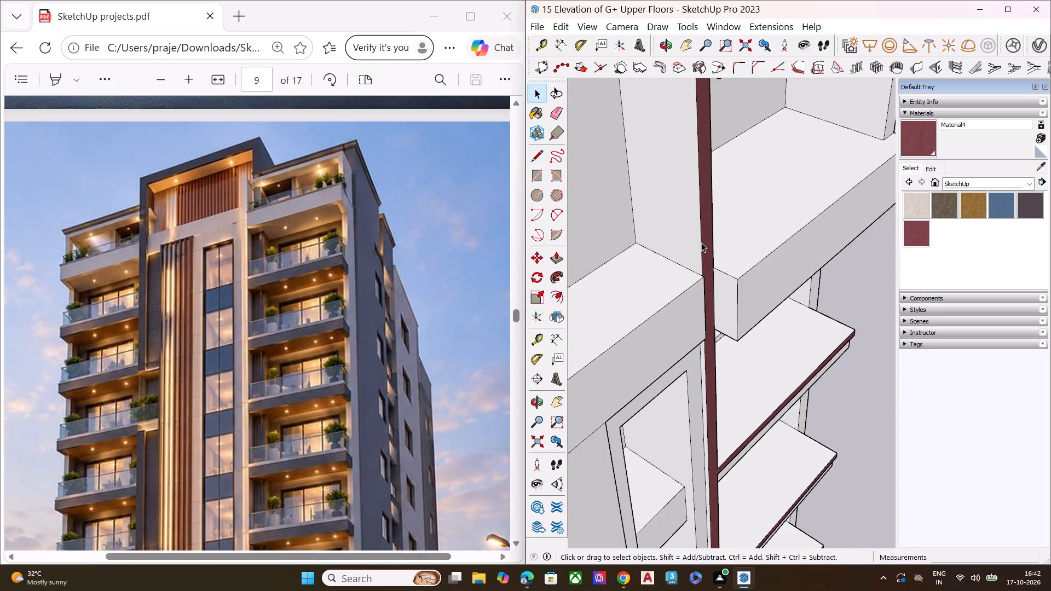
scroll(689, 238, "down", 6)
middle_click_drag(688, 259, 677, 166)
left_click(909, 137)
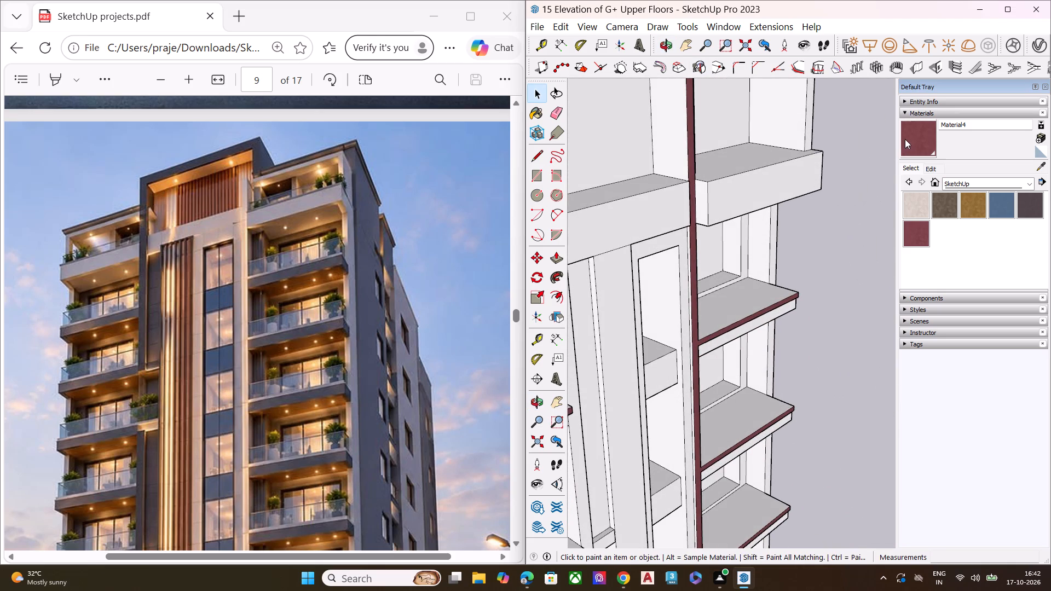
left_click(657, 130)
Paint the fin's balcony-facing side with Material4 on the two floors directly below the top balcony fascia.
middle_click_drag(682, 128, 497, 140)
scroll(596, 117, "down", 2)
scroll(601, 121, "up", 1)
scroll(602, 121, "down", 4)
middle_click_drag(557, 172, 389, 180)
middle_click_drag(632, 210, 527, 214)
scroll(710, 184, "down", 5)
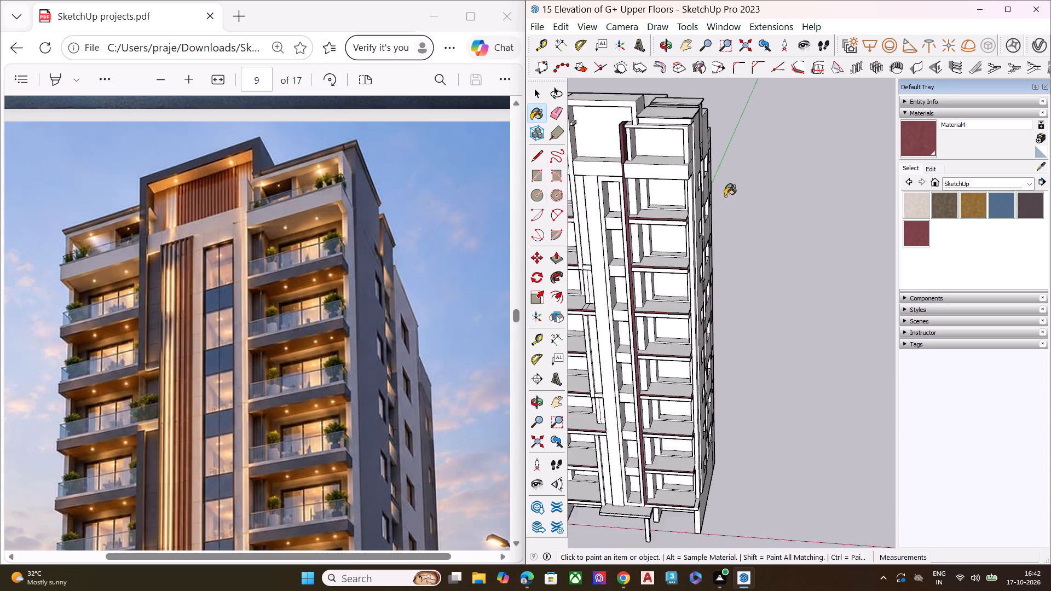
scroll(725, 196, "down", 4)
middle_click_drag(637, 261, 469, 228)
scroll(622, 179, "up", 8)
middle_click_drag(715, 200, 700, 134)
scroll(700, 134, "up", 3)
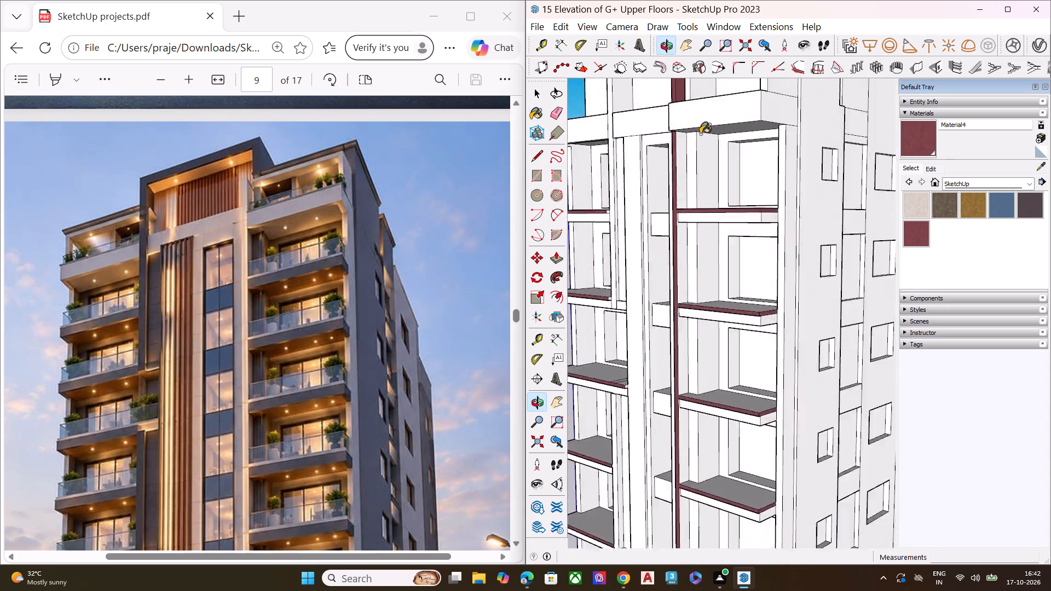
scroll(700, 134, "up", 3)
scroll(688, 181, "down", 13)
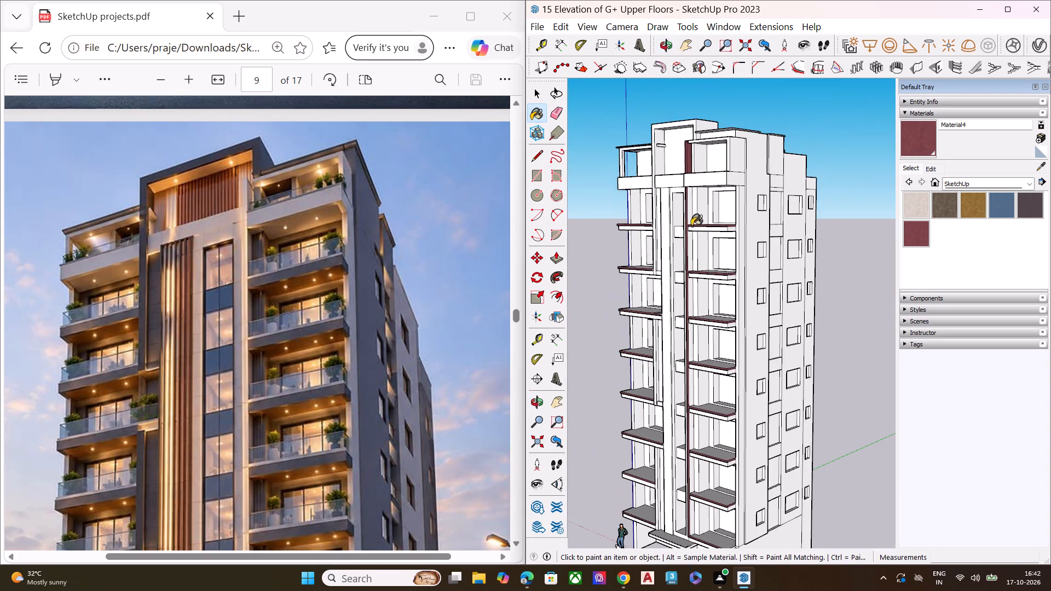
scroll(661, 156, "up", 11)
scroll(749, 219, "up", 1)
left_click(756, 291)
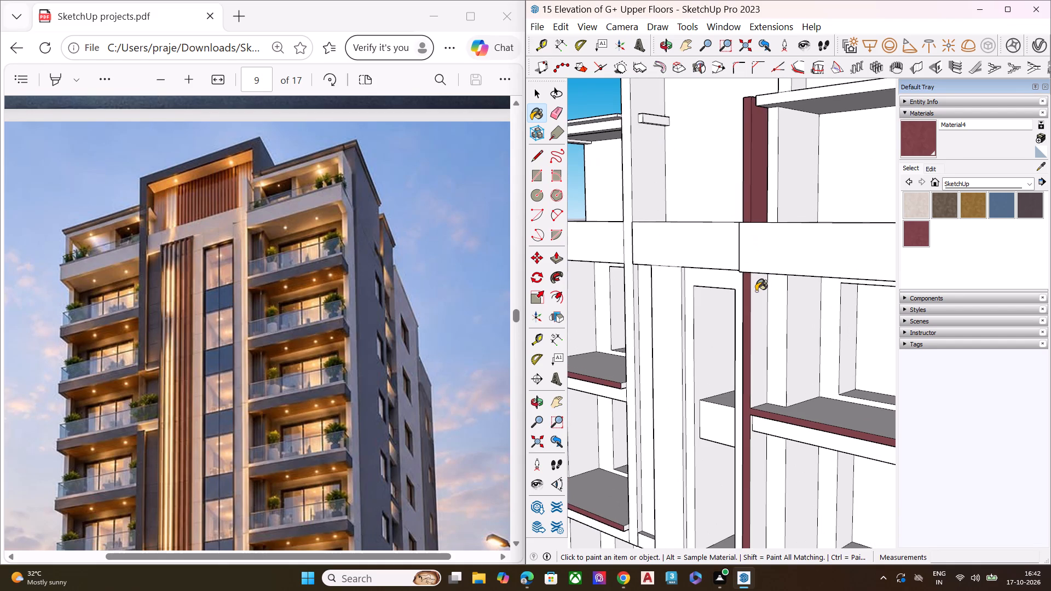
scroll(691, 150, "down", 7)
scroll(719, 329, "up", 8)
left_click(728, 325)
scroll(696, 182, "down", 7)
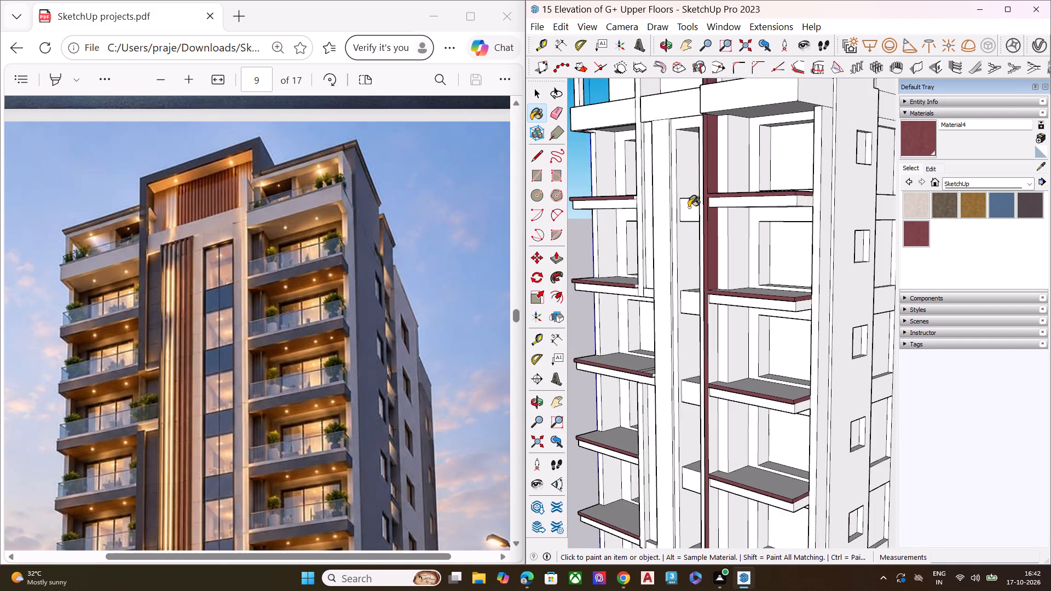
Continue painting the vertical fin's balcony-facing side with Material4, floor by floor, below the two upper floors already painted.
middle_click_drag(693, 202, 713, 146)
scroll(729, 281, "up", 6)
left_click(704, 330)
scroll(691, 184, "down", 8)
scroll(692, 262, "up", 4)
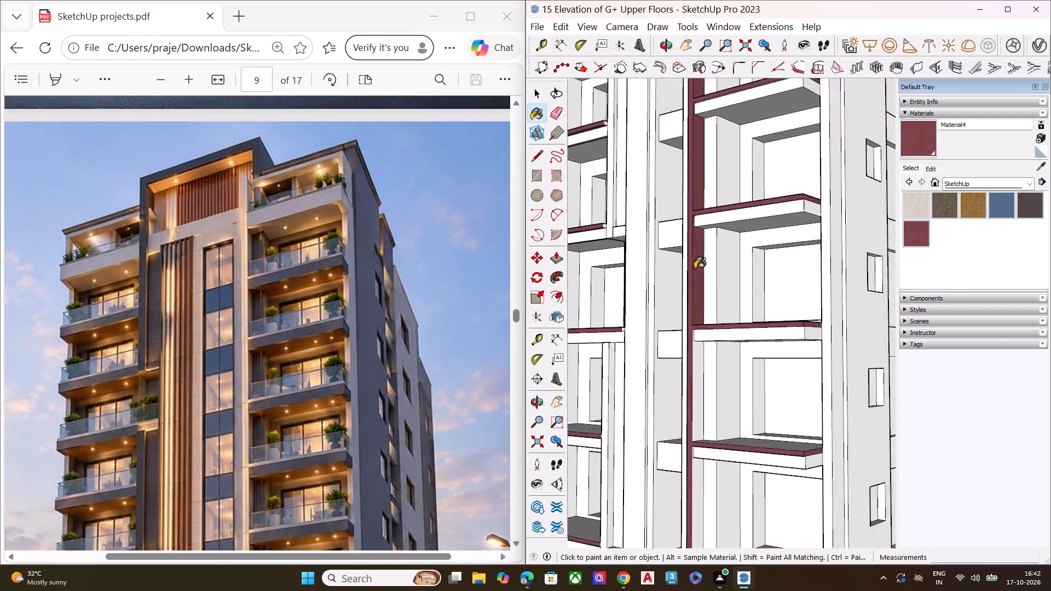
scroll(695, 269, "up", 6)
middle_click_drag(696, 250, 759, 117)
scroll(759, 117, "up", 2)
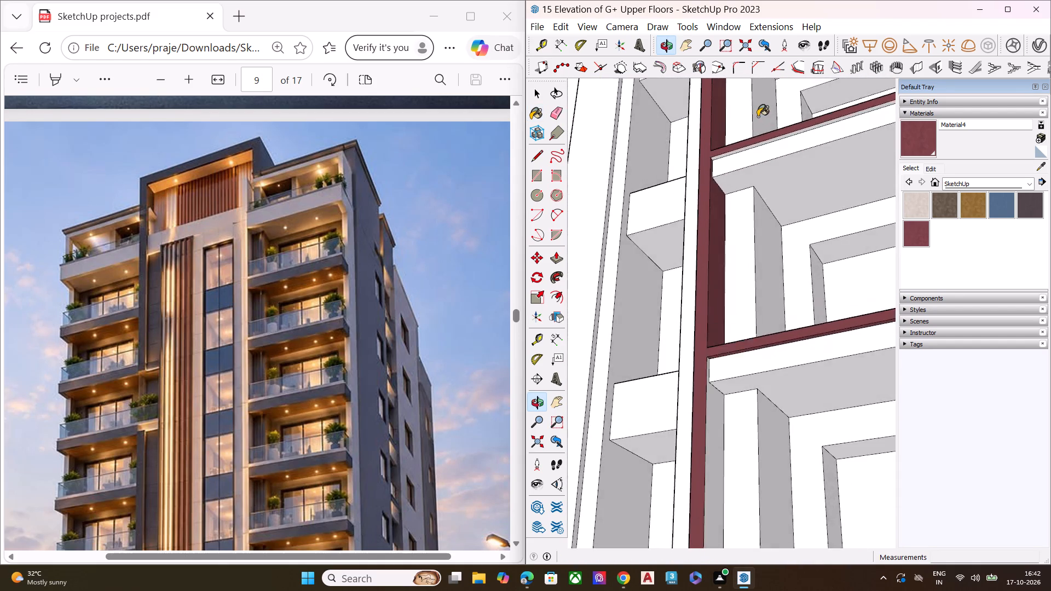
Paint the next unpainted inner side faces of the vertical strip beside the right balcony stack with Material4.
scroll(758, 117, "up", 6)
scroll(702, 190, "up", 8)
left_click(703, 182)
scroll(668, 170, "down", 1)
scroll(668, 170, "up", 1)
scroll(667, 170, "down", 5)
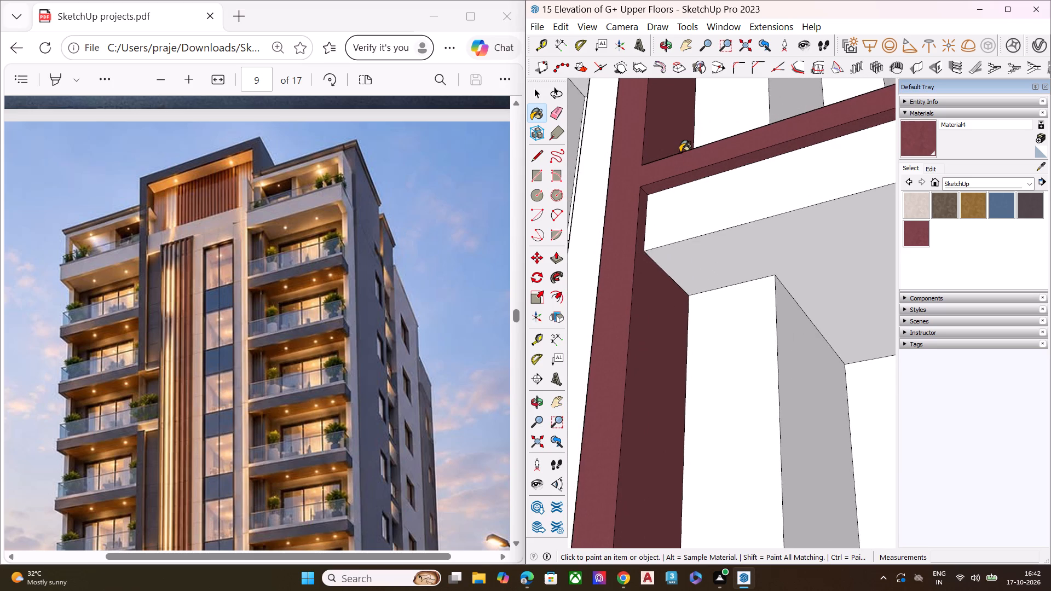
scroll(680, 152, "down", 1)
scroll(680, 152, "up", 1)
scroll(680, 152, "down", 7)
scroll(680, 152, "up", 1)
scroll(680, 152, "down", 11)
middle_click_drag(686, 236, 690, 153)
scroll(678, 224, "up", 9)
left_click(666, 300)
Continue down the same vertical strip, painting the inner side face at the next lower floor with Material4.
scroll(653, 229, "down", 4)
scroll(655, 228, "up", 1)
scroll(657, 226, "down", 2)
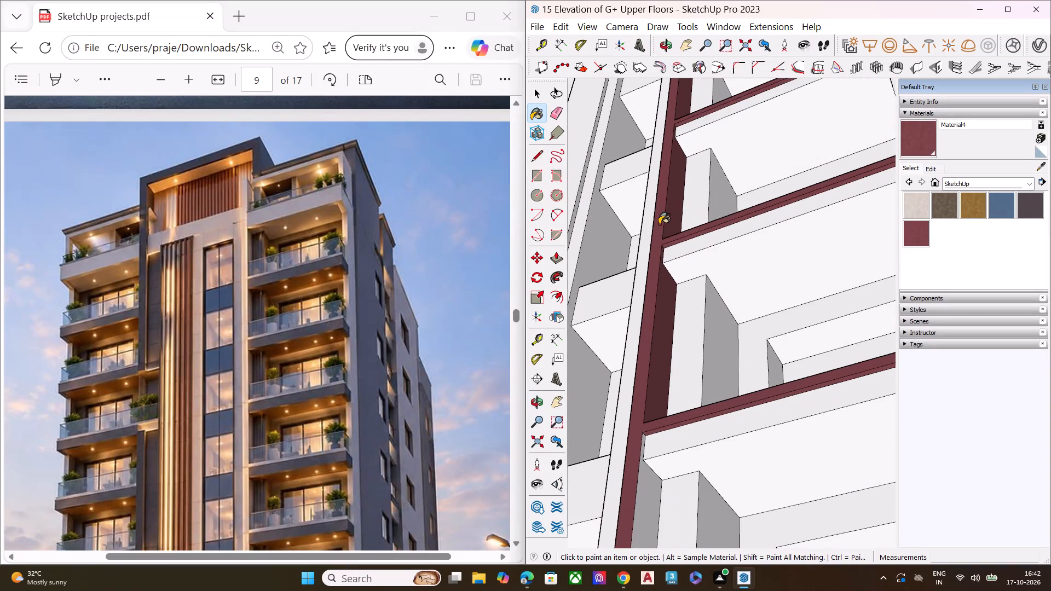
scroll(659, 224, "down", 6)
scroll(672, 362, "up", 5)
scroll(670, 365, "down", 6)
scroll(663, 480, "up", 3)
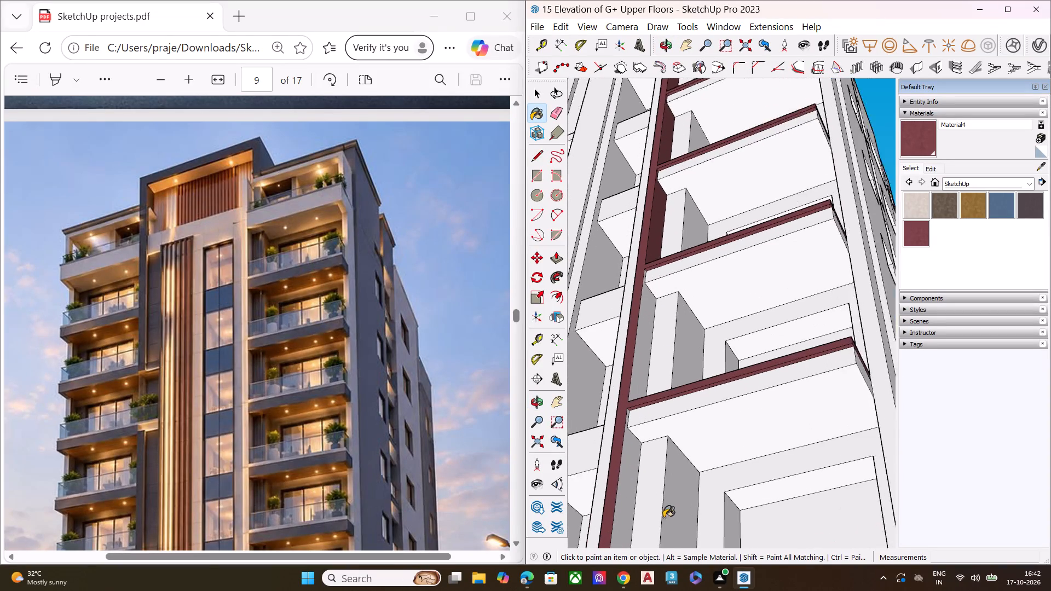
scroll(663, 518, "up", 2)
left_click(621, 461)
Paint the vertical strip's inner side faces at the two lowest upper-floor balconies with Material4.
scroll(617, 323, "down", 7)
scroll(612, 278, "down", 4)
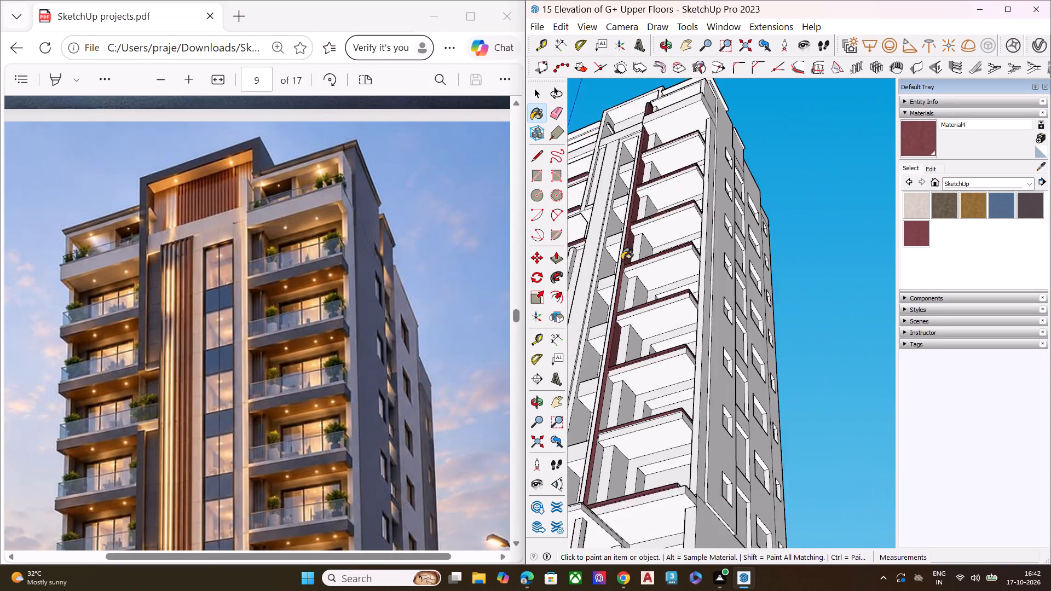
scroll(622, 260, "down", 8)
scroll(603, 352, "up", 7)
scroll(630, 299, "up", 3)
scroll(627, 281, "down", 1)
scroll(627, 281, "up", 6)
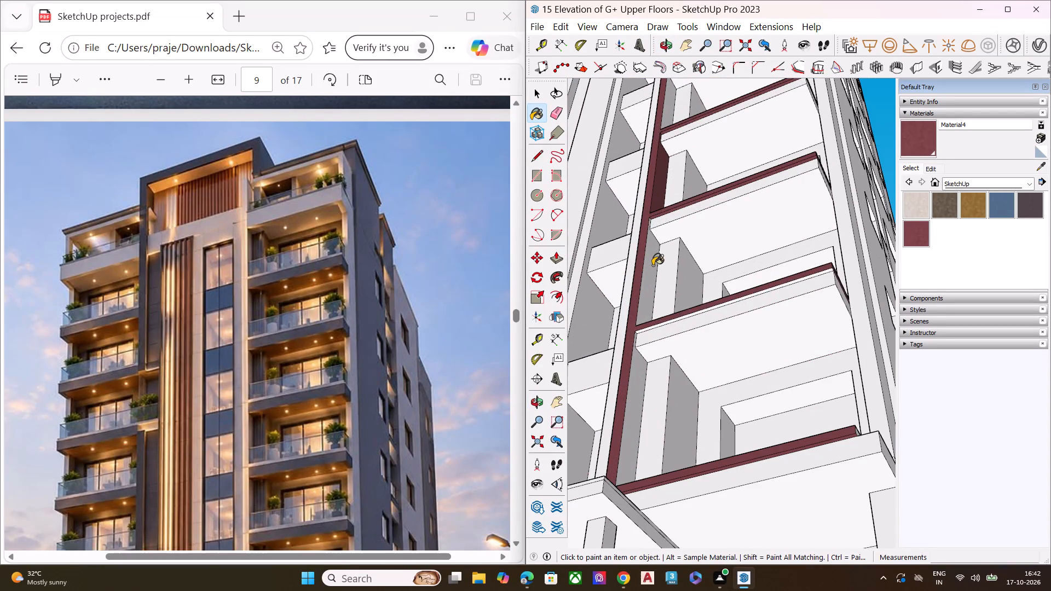
left_click(654, 264)
left_click(638, 388)
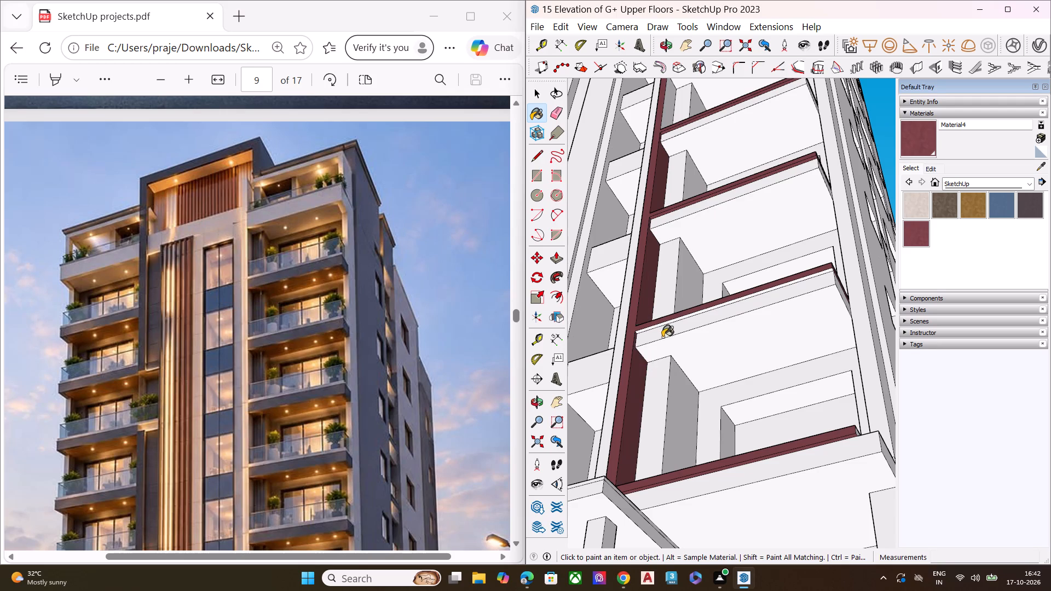
Paint the horizontal trim band along the right stack's lower balcony edge with Material4.
middle_click_drag(667, 323, 726, 268)
scroll(726, 268, "up", 5)
scroll(726, 268, "down", 3)
scroll(726, 268, "up", 5)
scroll(726, 268, "down", 1)
scroll(726, 268, "up", 4)
left_click(740, 257)
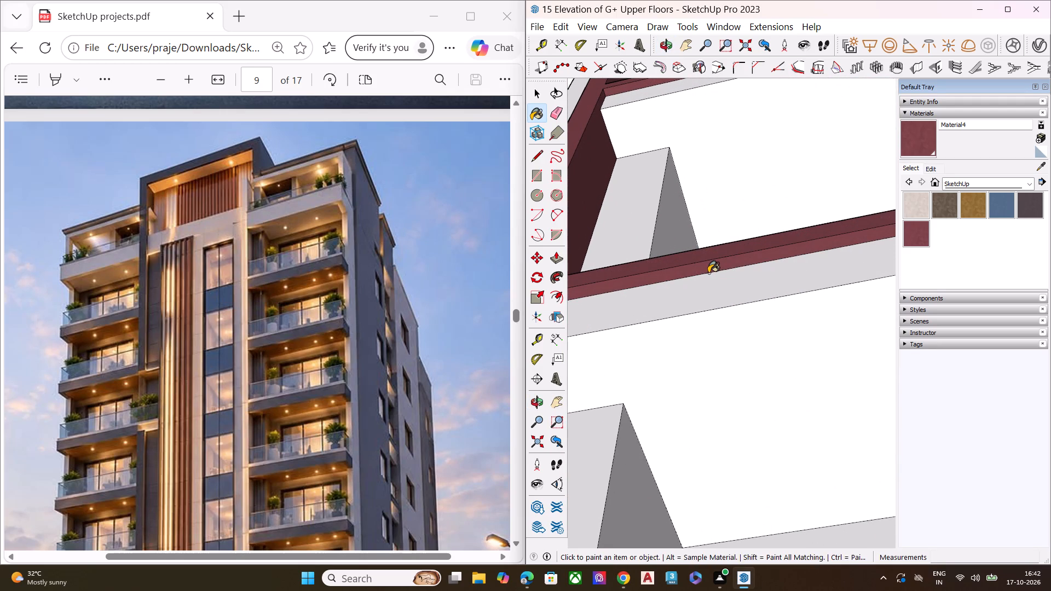
Paint the skipped white inner side face of the vertical strip between two right-stack balconies with Material4.
scroll(708, 280, "down", 14)
middle_click_drag(741, 314, 640, 436)
middle_click_drag(701, 326, 735, 522)
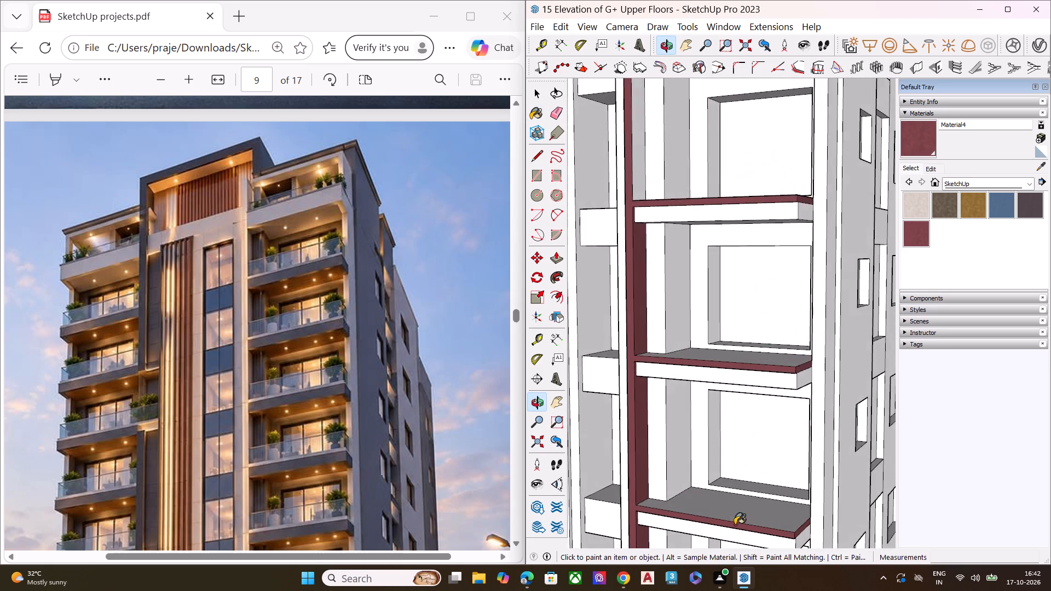
scroll(734, 270, "down", 7)
scroll(696, 164, "up", 9)
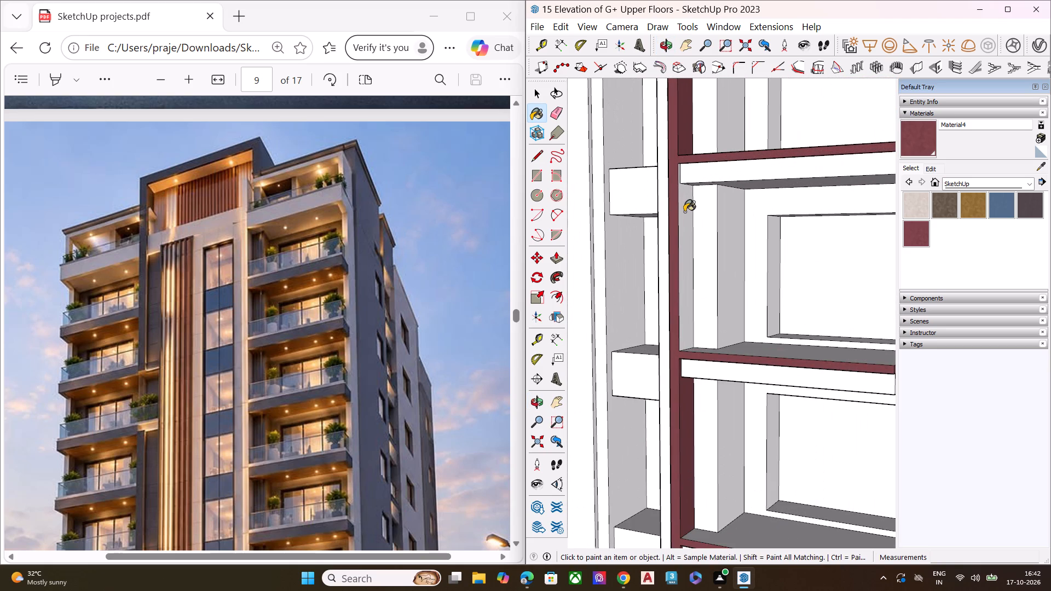
left_click(684, 212)
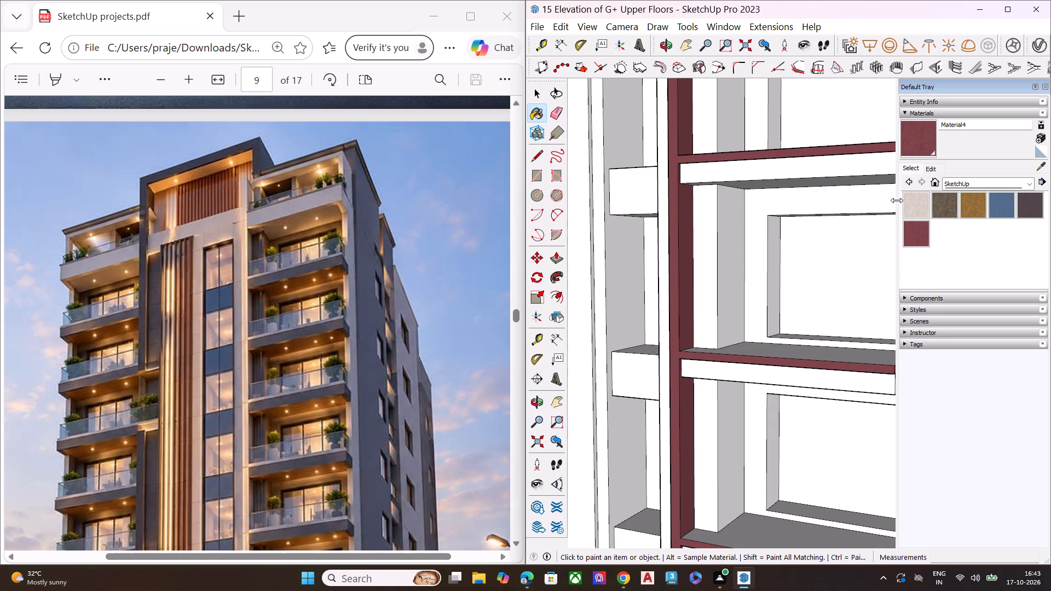
Paint the white end face of an upper left-stack balcony's trim band, beside the central columns, with Material4.
scroll(919, 208, "down", 3)
scroll(1033, 234, "down", 8)
scroll(770, 266, "down", 9)
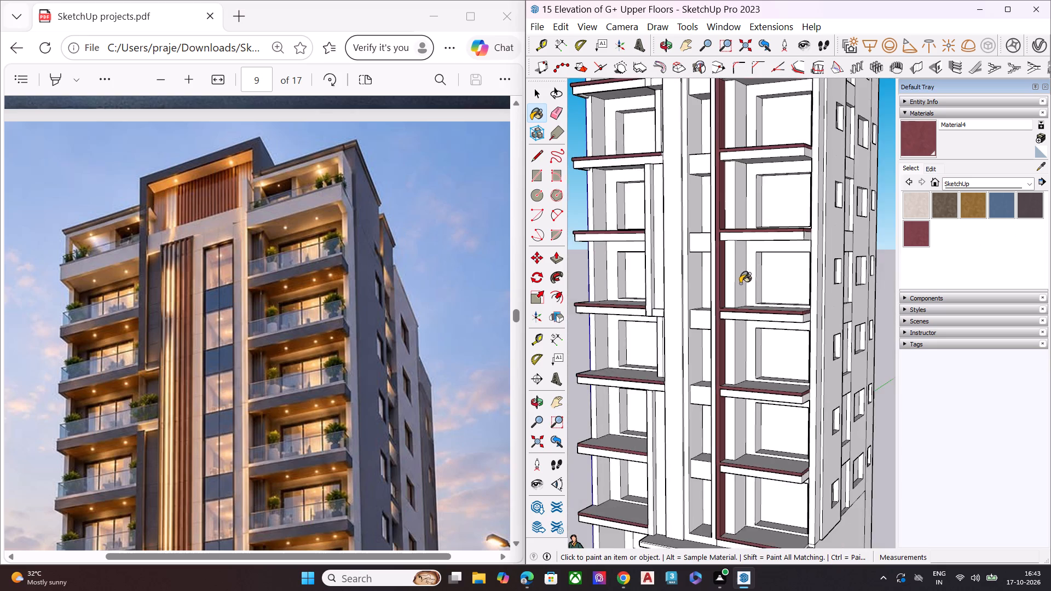
scroll(746, 289, "down", 4)
scroll(747, 293, "up", 1)
scroll(748, 296, "down", 2)
scroll(764, 330, "up", 1)
middle_click_drag(763, 325, 762, 266)
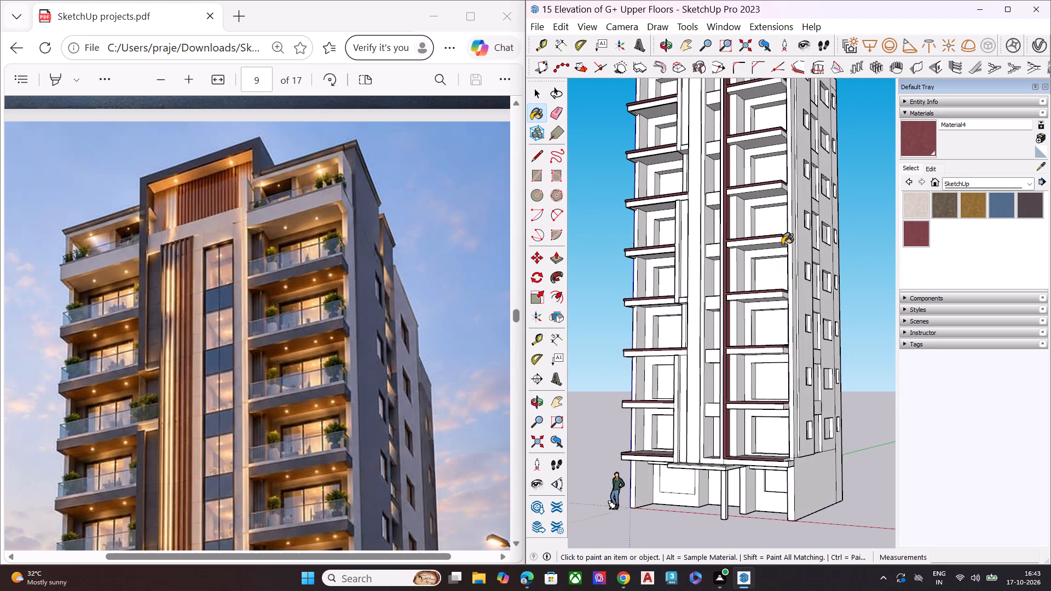
scroll(836, 245, "down", 5)
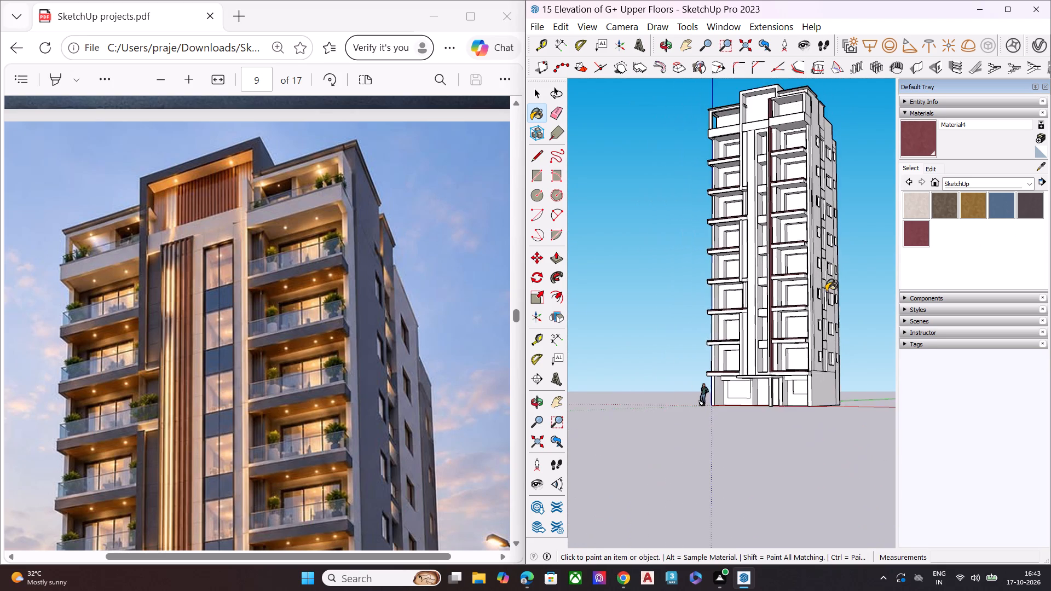
middle_click_drag(776, 329, 713, 202)
scroll(734, 171, "up", 9)
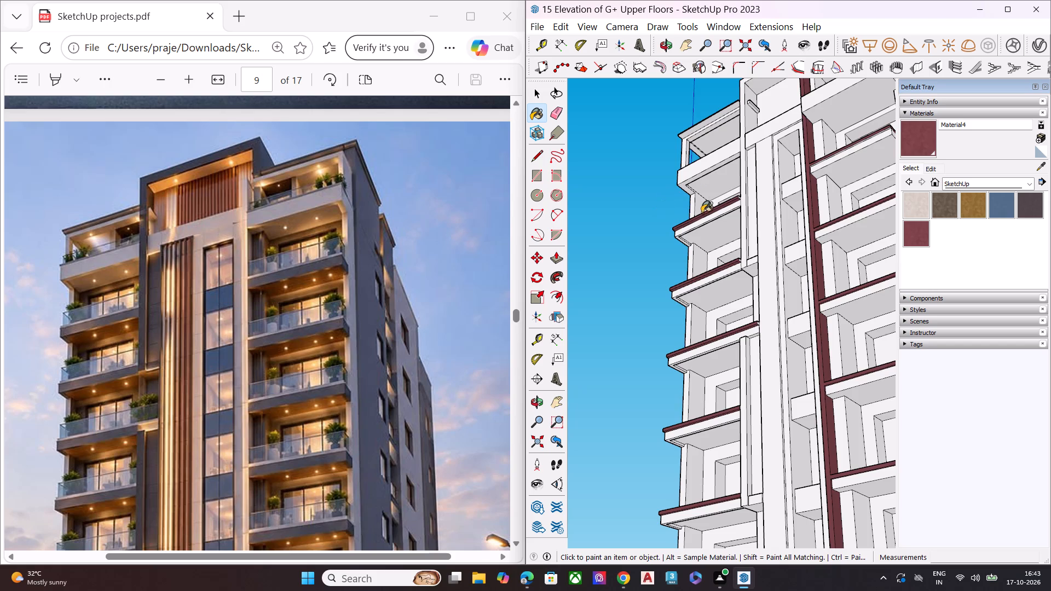
scroll(709, 210, "up", 10)
middle_click_drag(766, 254, 709, 317)
scroll(725, 215, "up", 8)
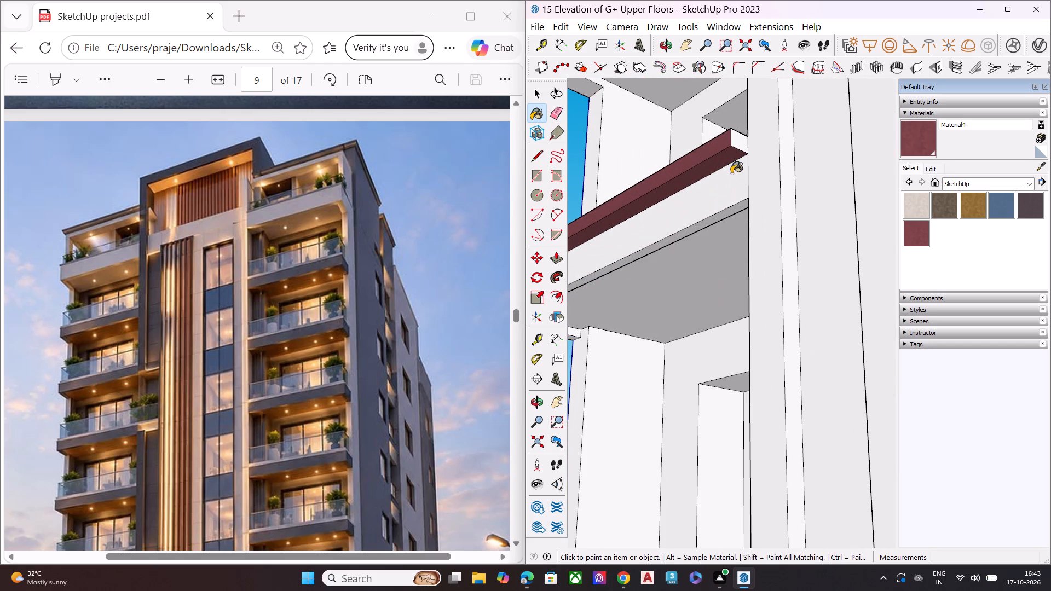
left_click(742, 143)
Paint the trim band end faces of the next two left-stack balconies down with Material4.
scroll(730, 169, "down", 1)
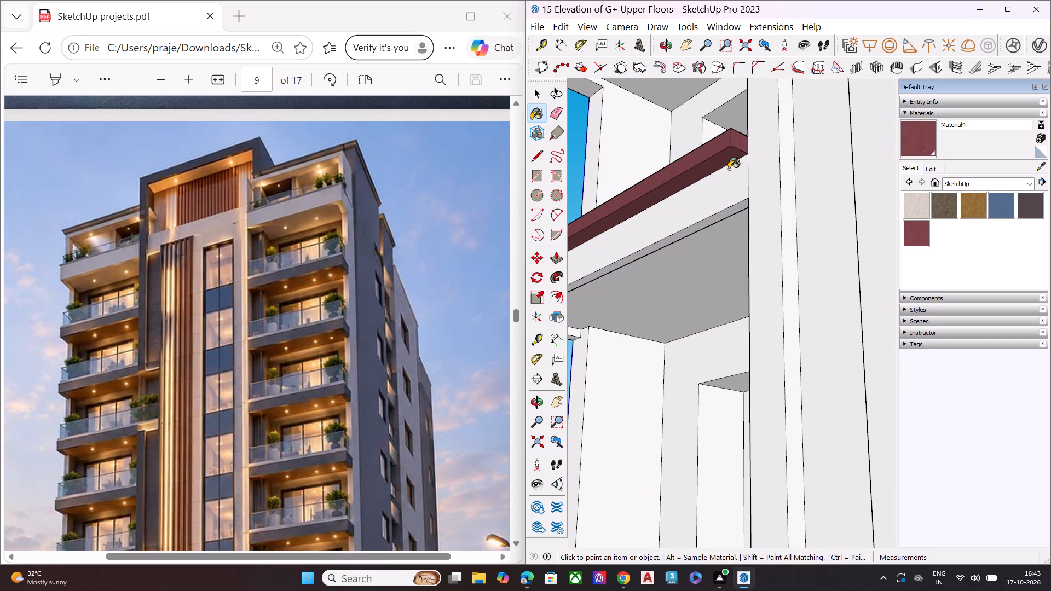
scroll(719, 178, "down", 7)
scroll(717, 419, "up", 5)
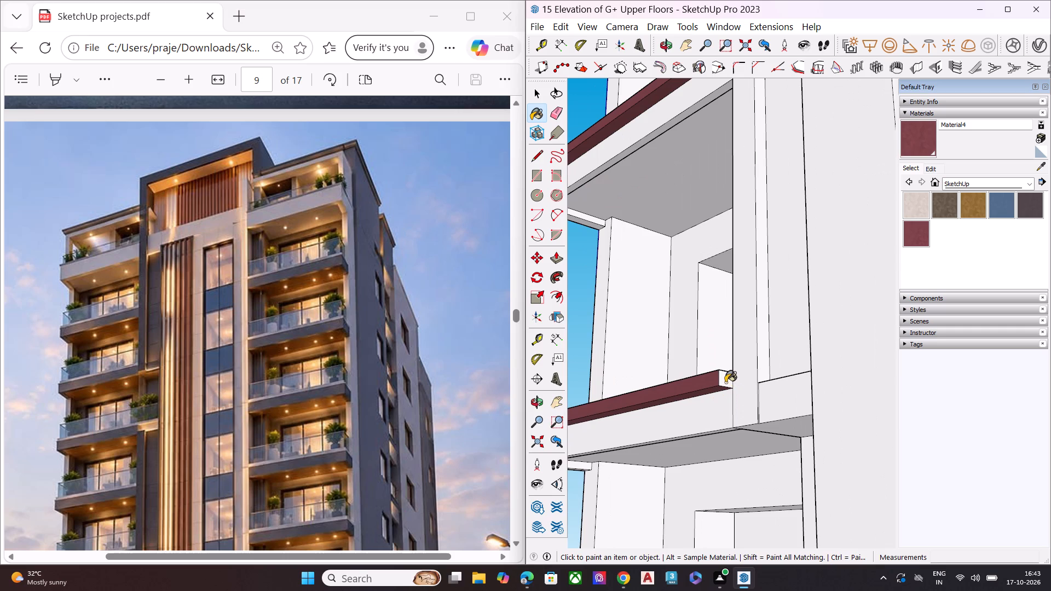
left_click(725, 383)
scroll(710, 224, "down", 10)
scroll(710, 224, "up", 1)
scroll(710, 224, "down", 4)
scroll(722, 338, "up", 12)
scroll(731, 334, "down", 1)
scroll(731, 334, "up", 1)
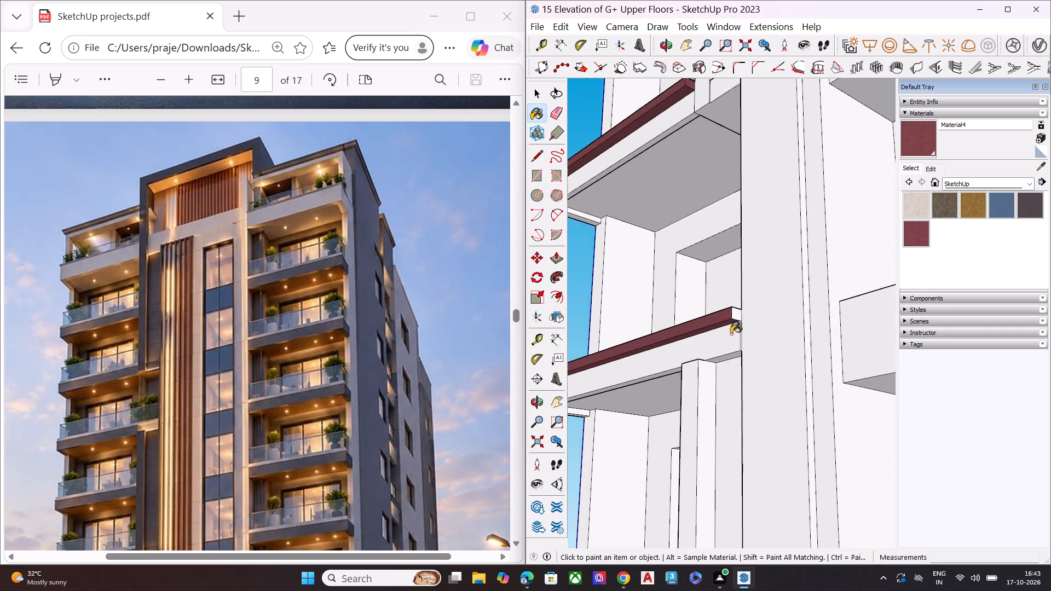
scroll(731, 334, "up", 1)
left_click(738, 306)
Paint the trim band end face of the next lower left-stack balcony, against the narrow column, with Material4.
scroll(721, 296, "down", 15)
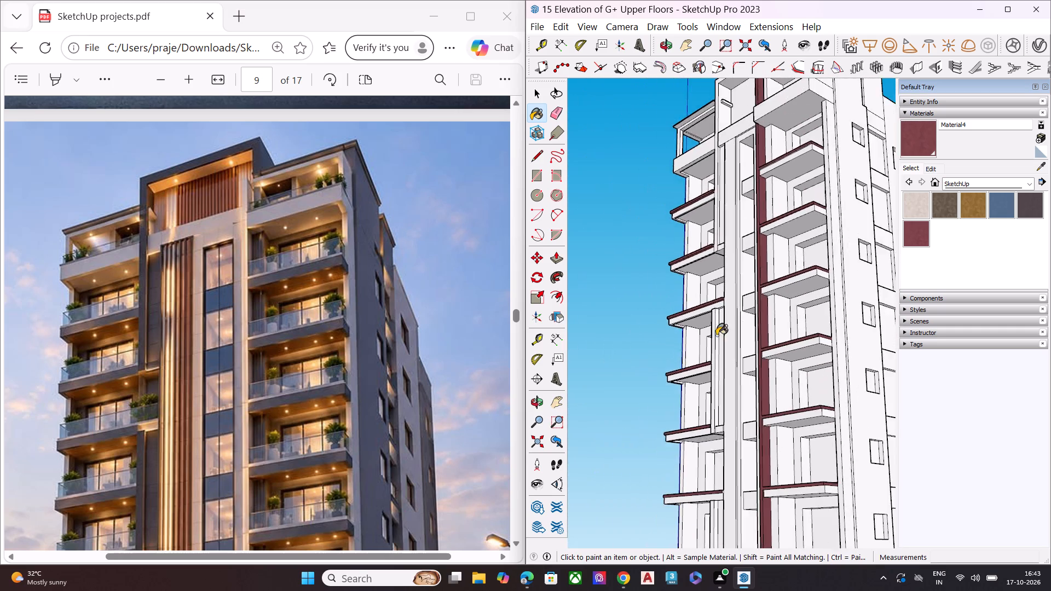
scroll(710, 374, "up", 7)
scroll(707, 401, "down", 5)
scroll(713, 455, "up", 5)
scroll(725, 310, "up", 5)
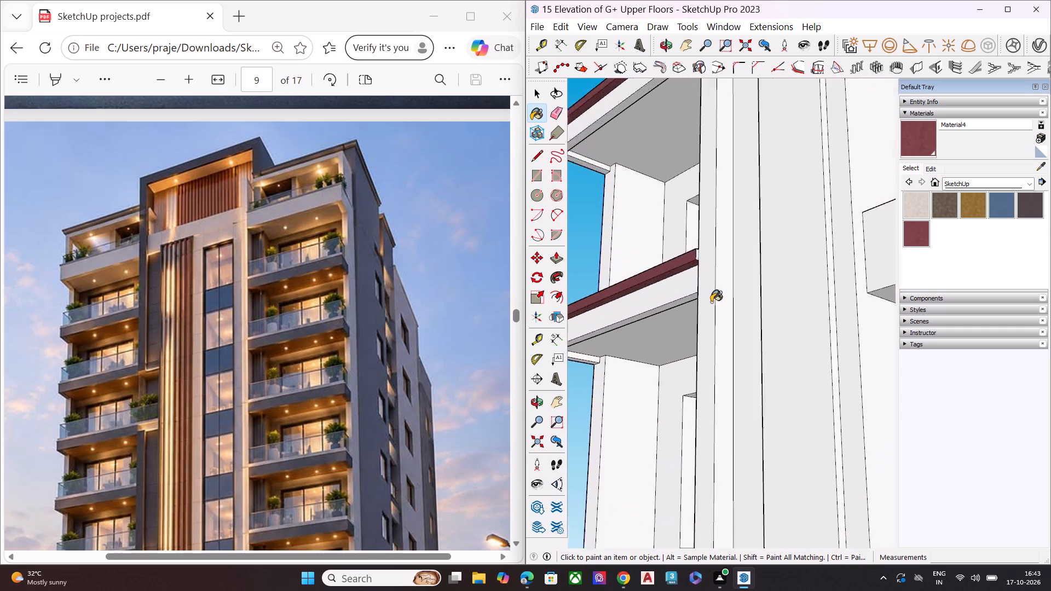
scroll(711, 302, "up", 5)
scroll(697, 242, "up", 8)
left_click(689, 234)
Paint the trim band end face of the left-stack balcony at the foot of the narrow column with Material4.
scroll(688, 228, "down", 5)
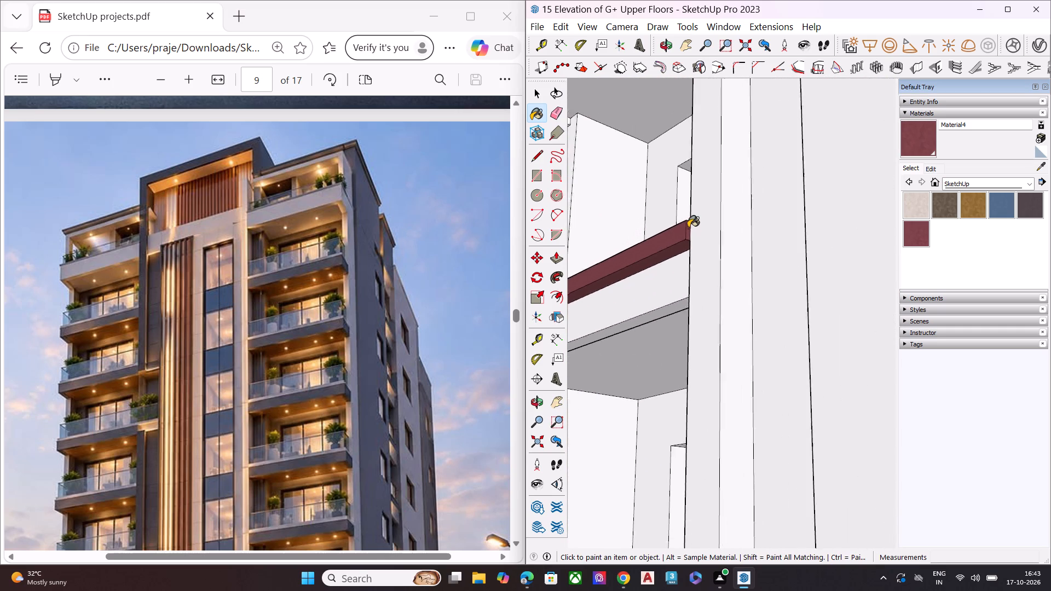
scroll(688, 228, "down", 8)
scroll(711, 279, "down", 1)
scroll(711, 279, "up", 1)
scroll(711, 279, "down", 7)
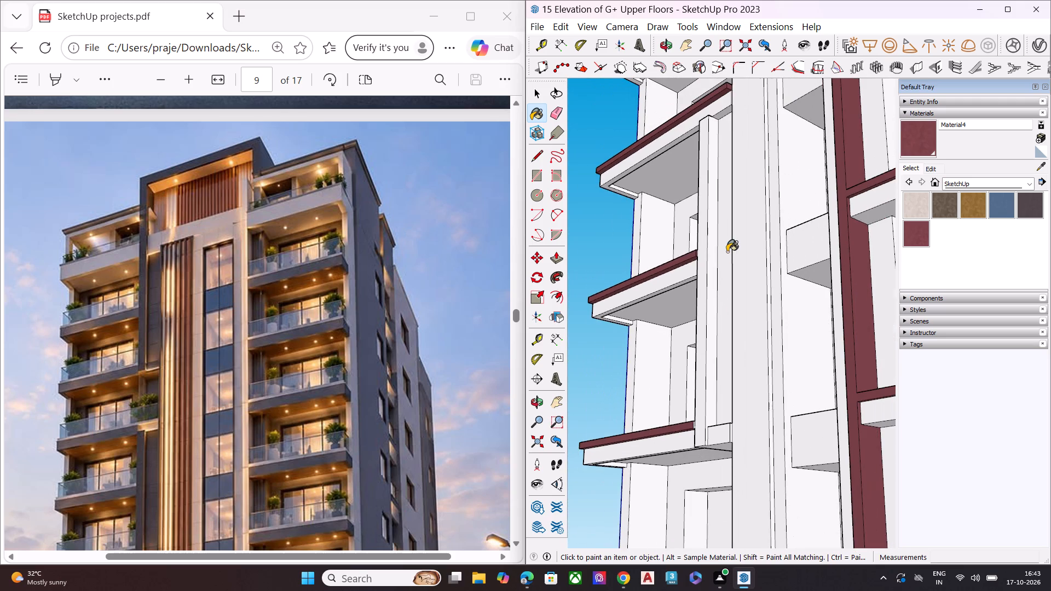
scroll(727, 252, "down", 1)
scroll(727, 326, "up", 7)
scroll(691, 444, "up", 1)
scroll(691, 444, "down", 2)
scroll(691, 444, "up", 3)
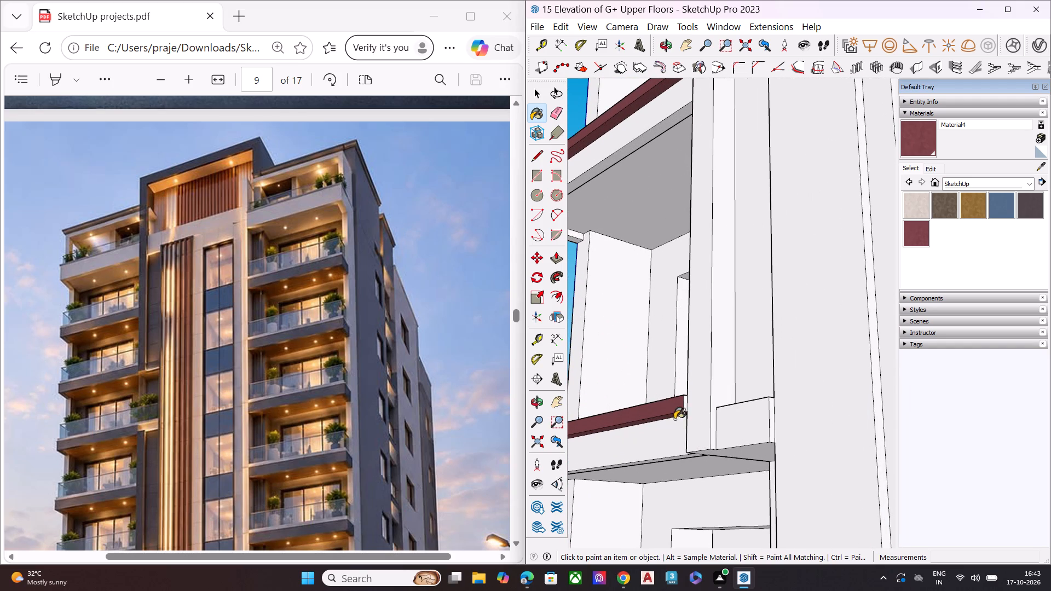
scroll(674, 419, "up", 9)
scroll(702, 386, "down", 1)
scroll(702, 386, "up", 6)
left_click(704, 382)
Paint the trim band end face of the left-stack balcony just below the narrow column with Material4.
scroll(681, 307, "down", 7)
scroll(681, 304, "up", 1)
scroll(681, 304, "down", 4)
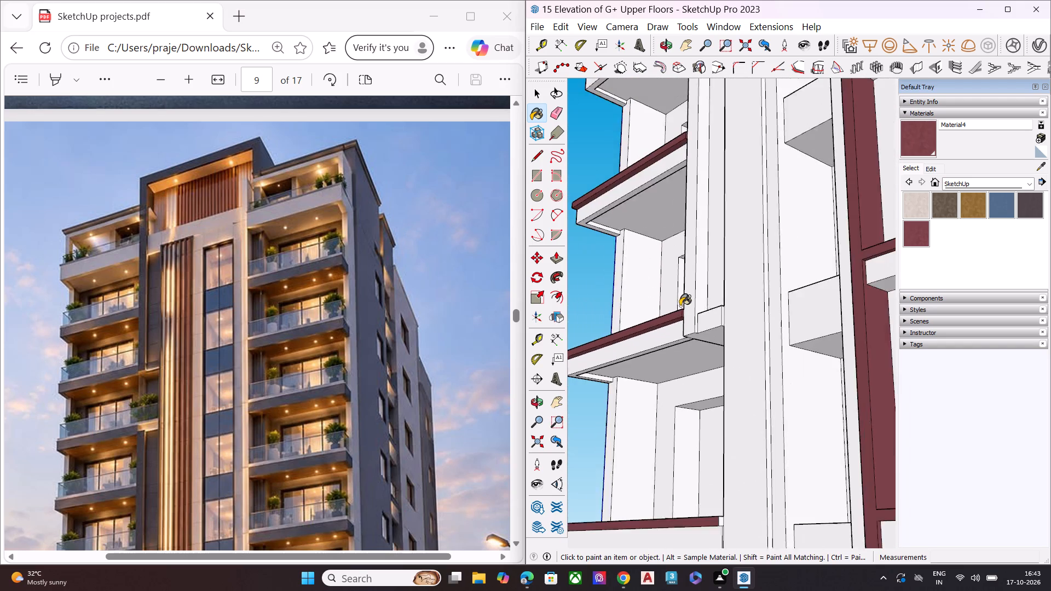
scroll(680, 306, "down", 7)
scroll(720, 518, "up", 1)
scroll(720, 519, "down", 3)
scroll(718, 519, "up", 6)
scroll(694, 389, "up", 9)
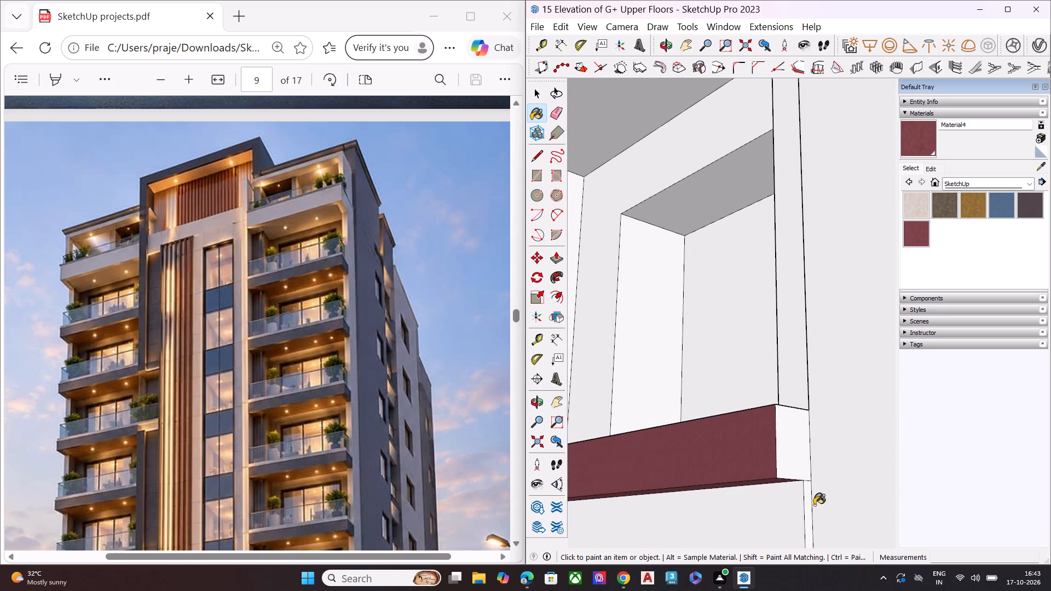
left_click(802, 442)
Paint the trim band end face of the lowest left-stack balcony, above the entrance canopy, with Material4 and finish painting.
scroll(767, 366, "down", 1)
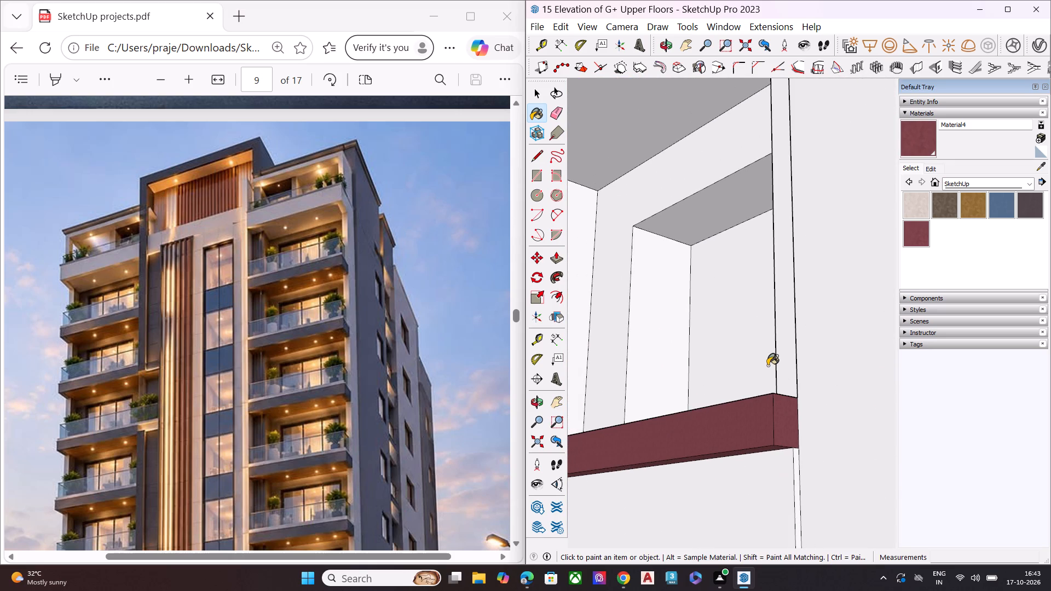
scroll(767, 366, "down", 20)
scroll(760, 444, "up", 10)
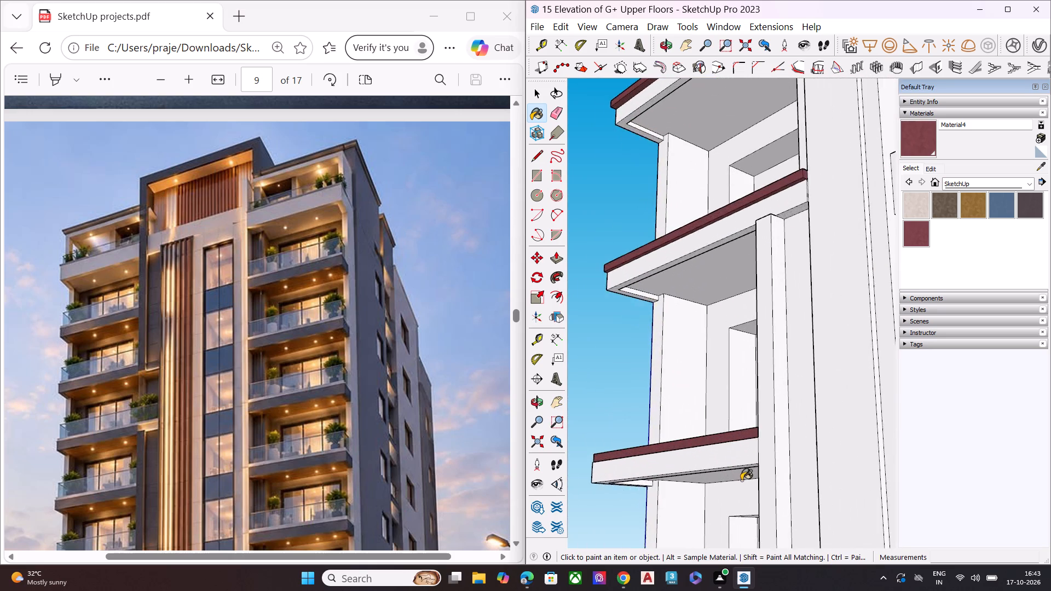
scroll(741, 463, "up", 9)
middle_click_drag(772, 413, 795, 381)
scroll(795, 381, "up", 1)
scroll(767, 382, "down", 4)
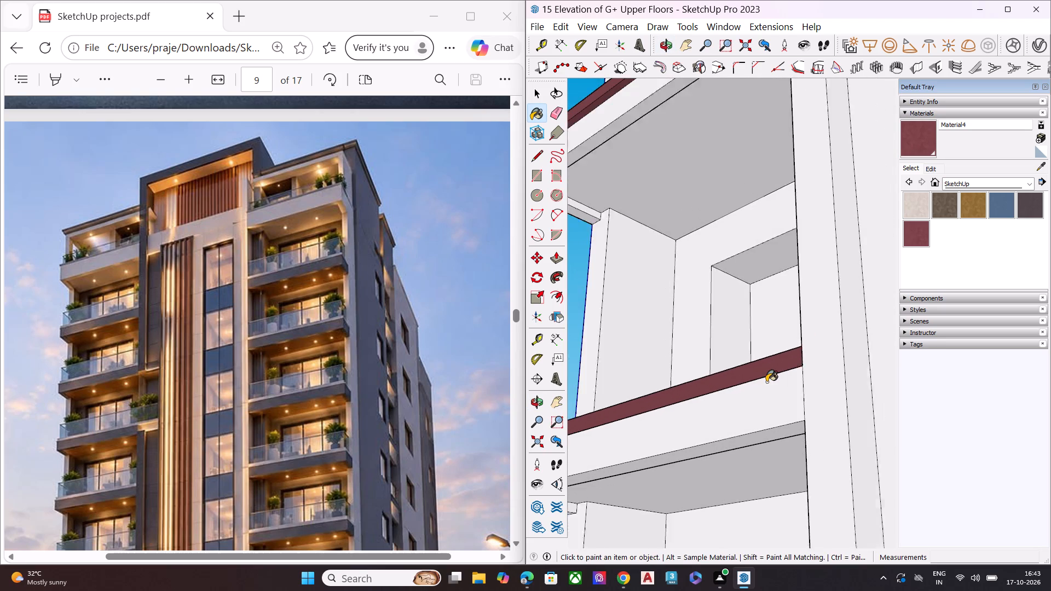
scroll(766, 382, "down", 11)
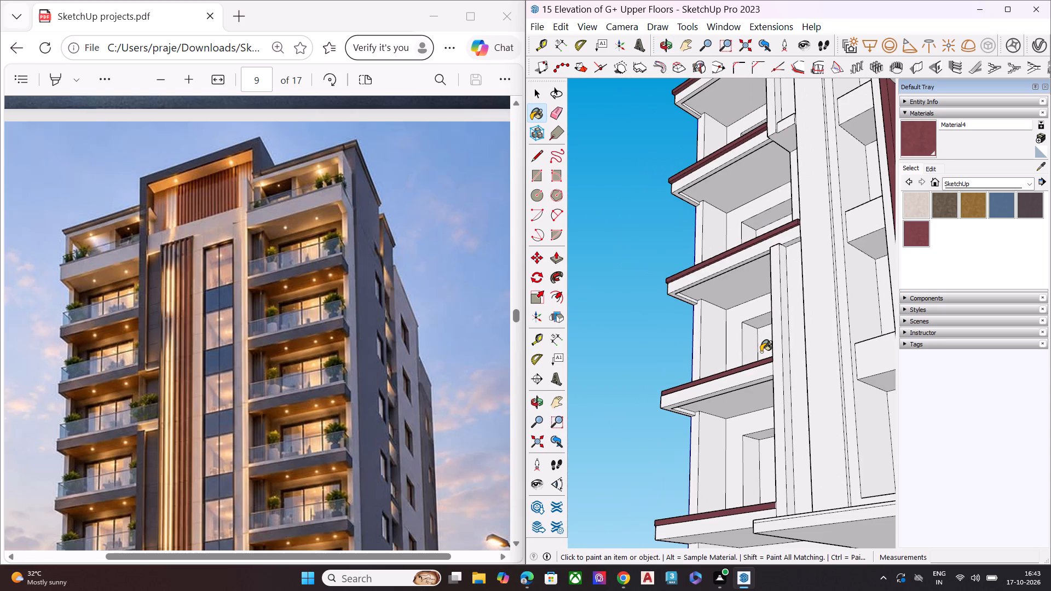
scroll(761, 352, "down", 8)
scroll(765, 421, "down", 1)
scroll(765, 421, "up", 14)
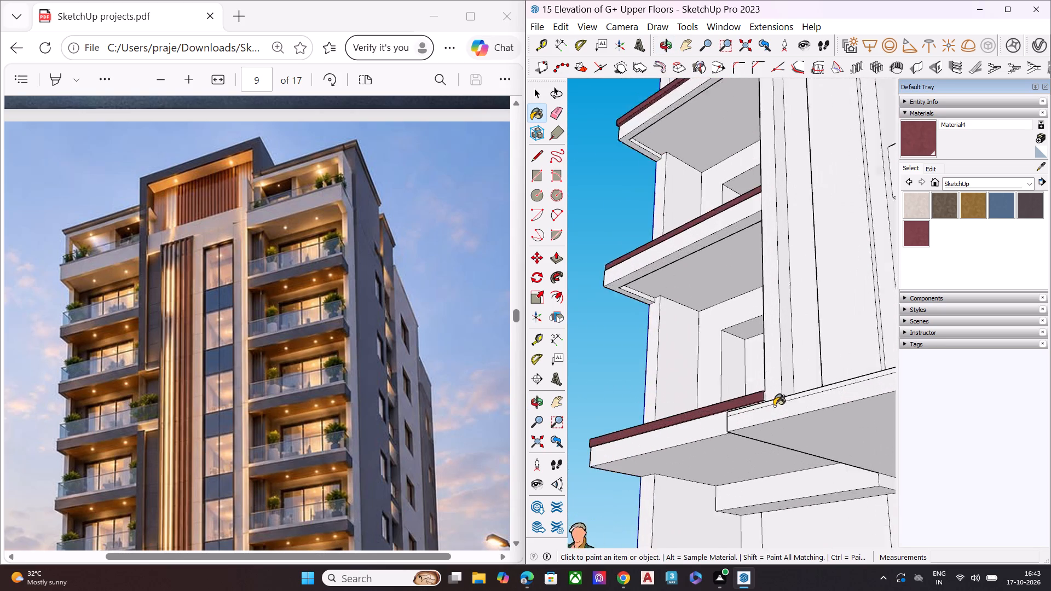
scroll(774, 406, "up", 6)
middle_click_drag(766, 390, 727, 439)
scroll(758, 402, "up", 1)
scroll(729, 436, "up", 8)
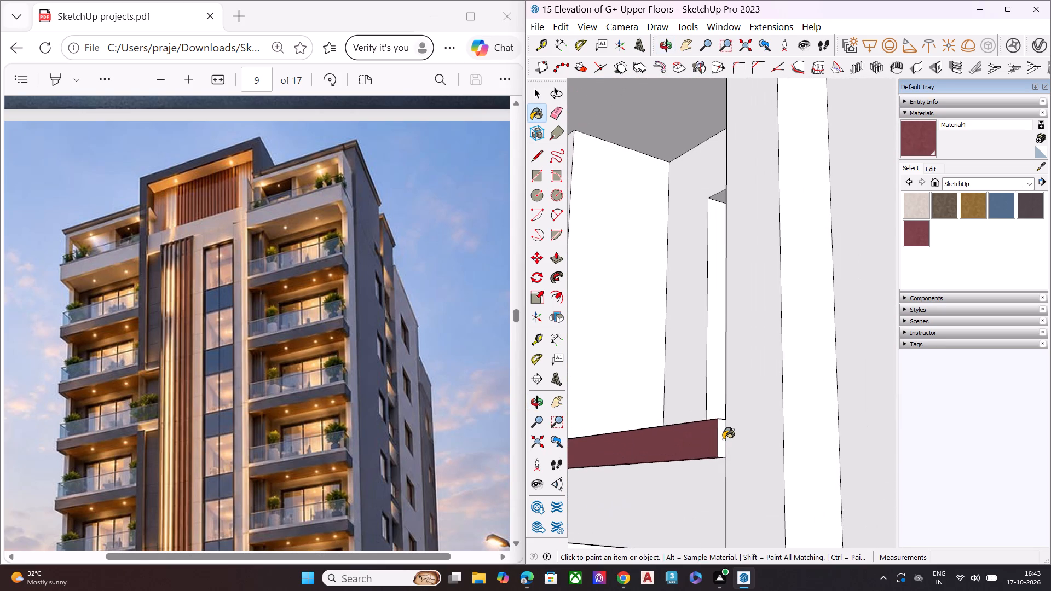
left_click(723, 439)
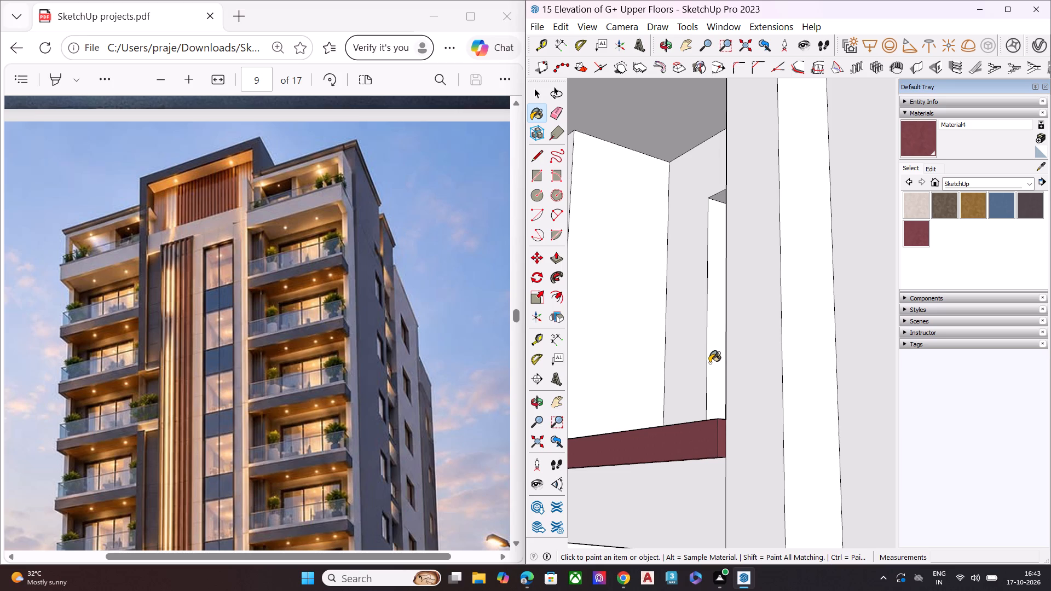
key("space")
key("space")
scroll(714, 358, "down", 14)
scroll(768, 325, "down", 5)
key("space")
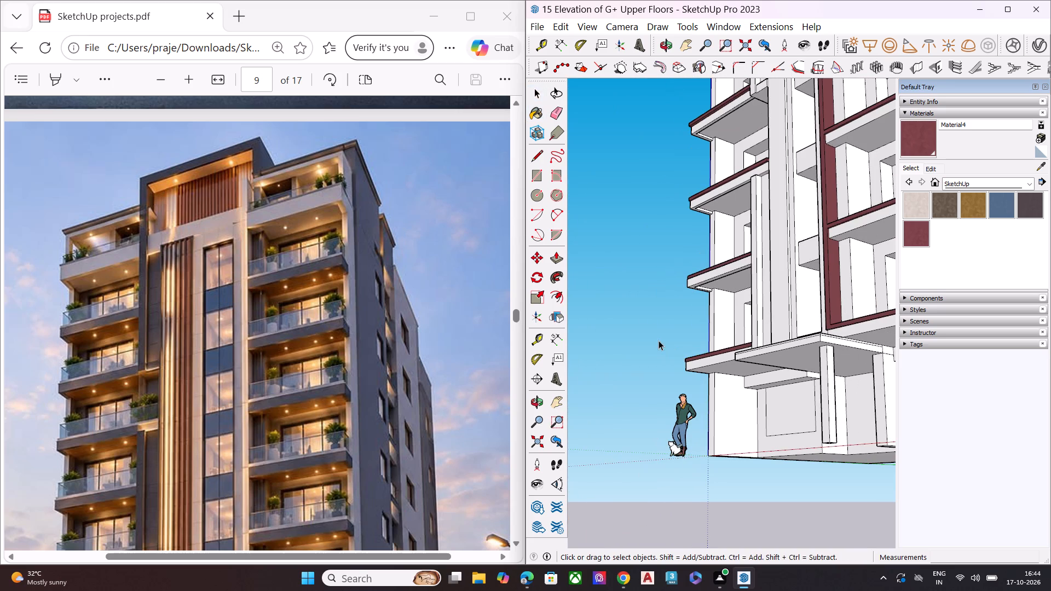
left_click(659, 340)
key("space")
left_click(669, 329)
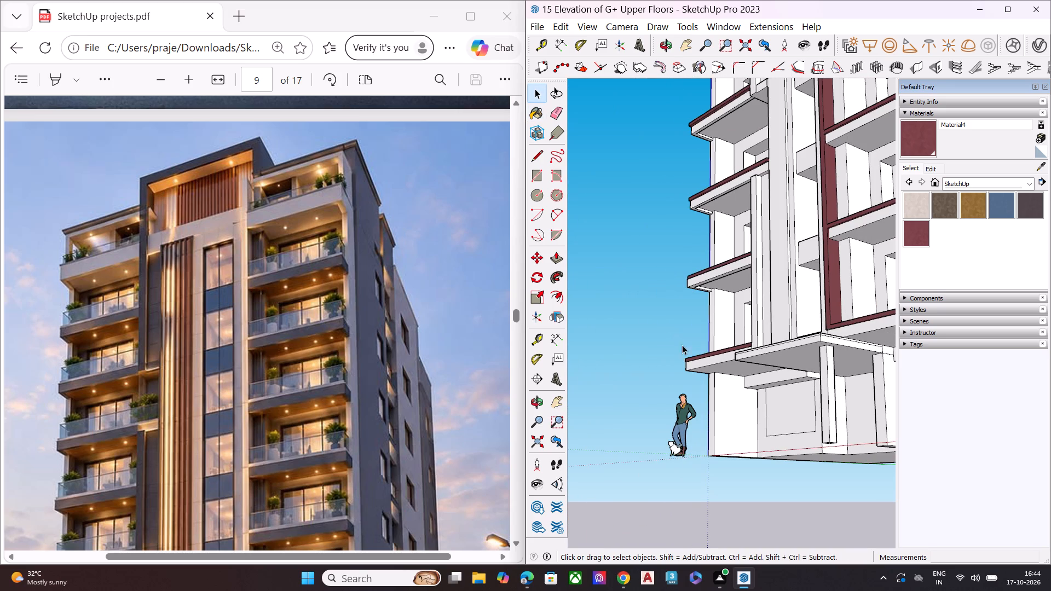
Pull the front face of the thin top band on the entrance canopy outward by 1 9/16" with Push/Pull.
scroll(427, 293, "down", 4)
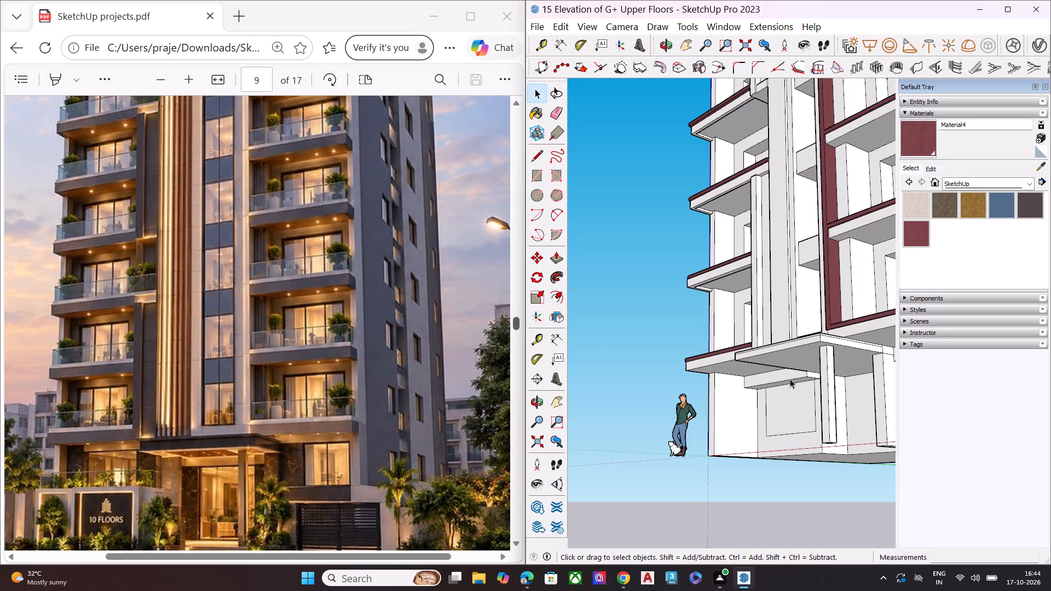
scroll(838, 378, "up", 6)
scroll(810, 323, "up", 1)
middle_click_drag(810, 323, 802, 432)
scroll(790, 419, "up", 3)
scroll(788, 419, "down", 2)
scroll(787, 419, "up", 2)
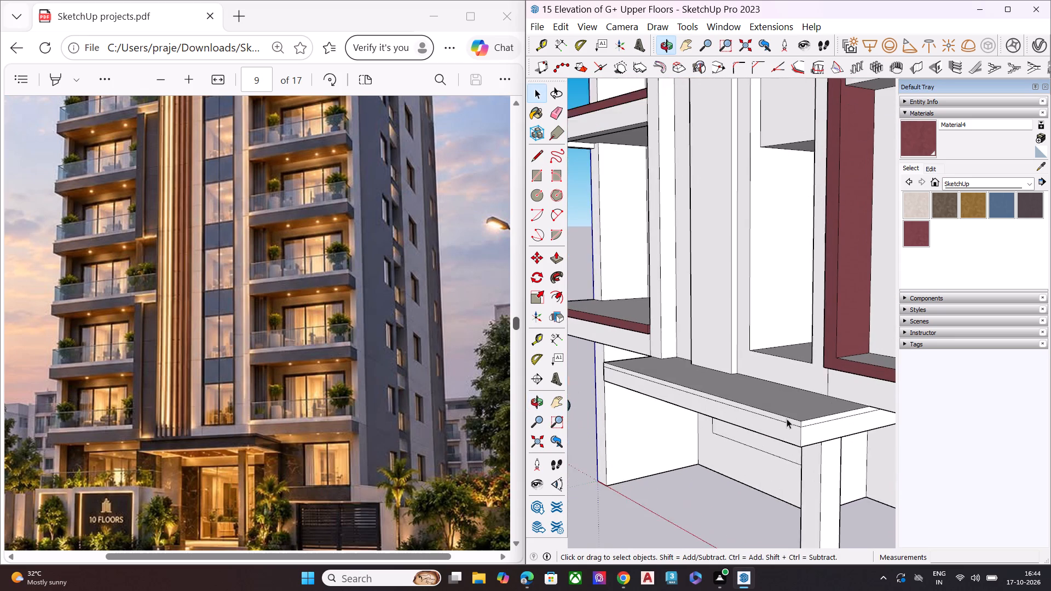
scroll(787, 419, "up", 1)
left_click(786, 419)
scroll(786, 419, "up", 7)
left_click(796, 426)
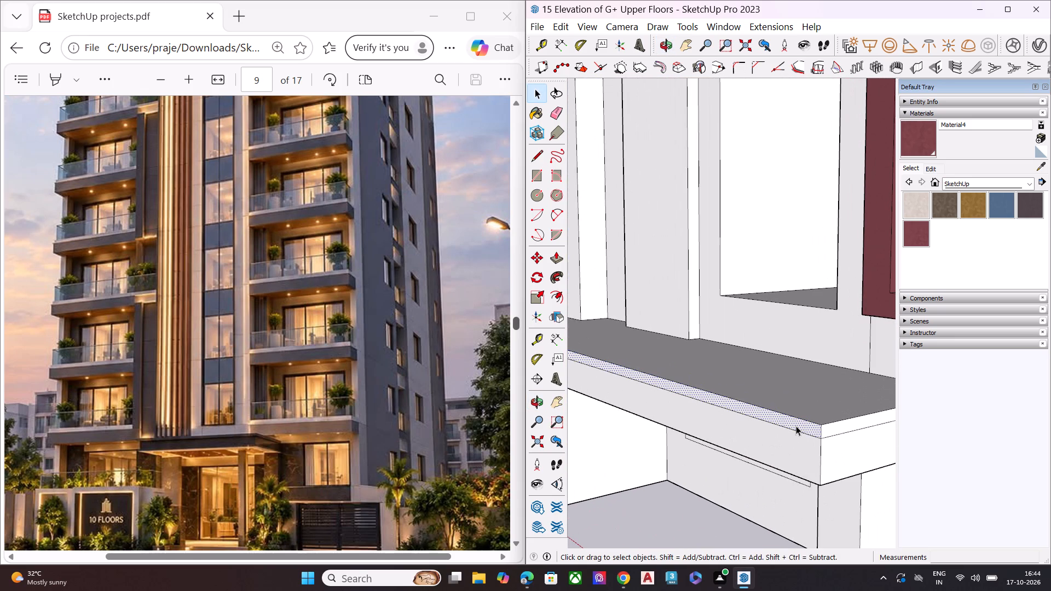
key("p")
left_click(796, 426)
left_click(787, 431)
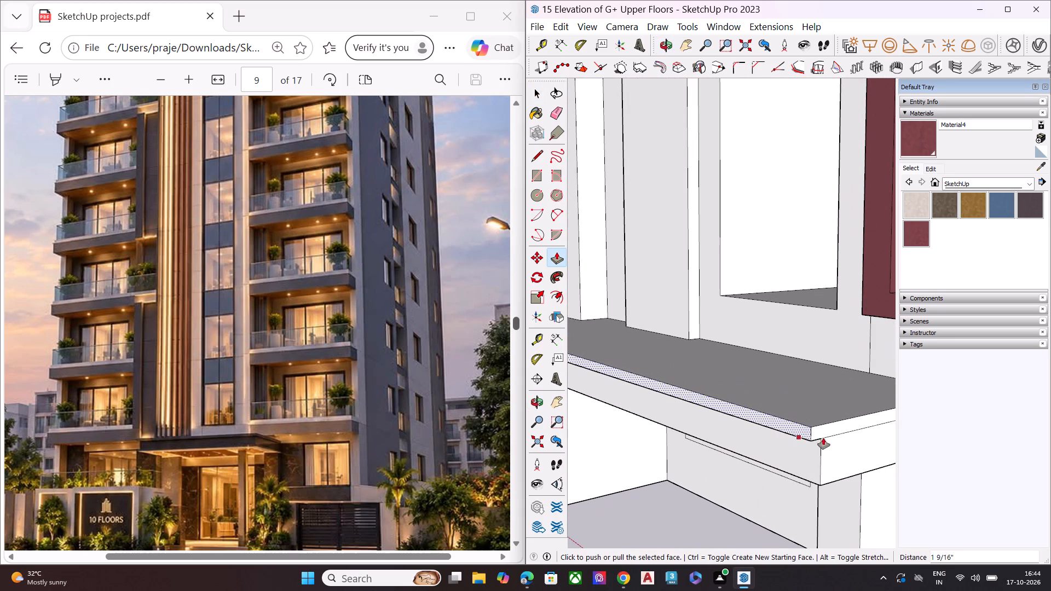
key("space")
Pull the adjoining side face of the canopy's thin top band outward by the same 1 9/16".
key("p")
key("space")
left_click(836, 426)
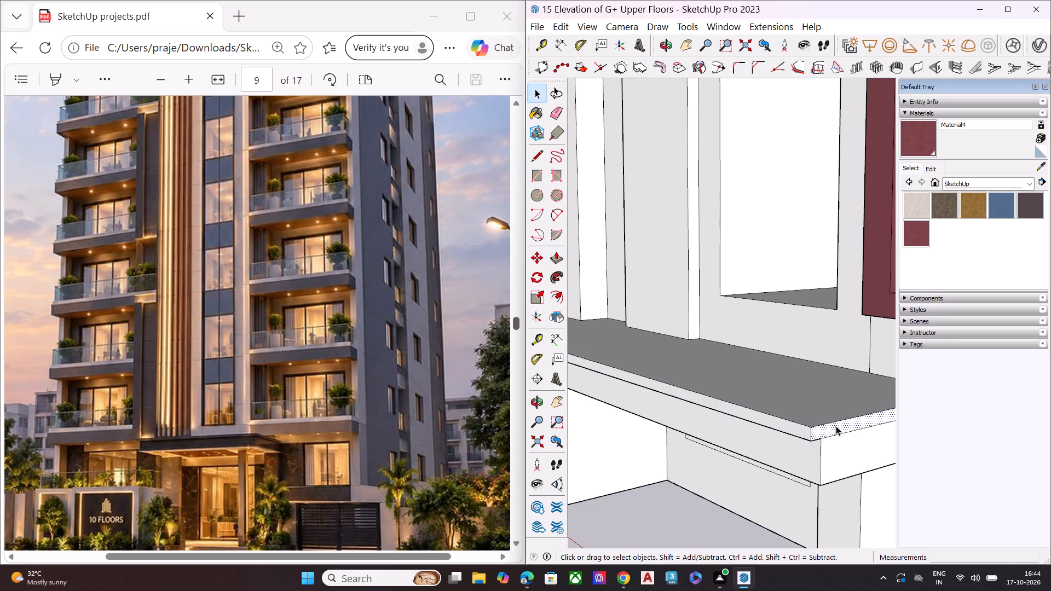
key("p")
double_click(836, 426)
key("space")
Push the canopy's front fascia face below the top band slightly inward so it sits further back.
scroll(768, 390, "down", 5)
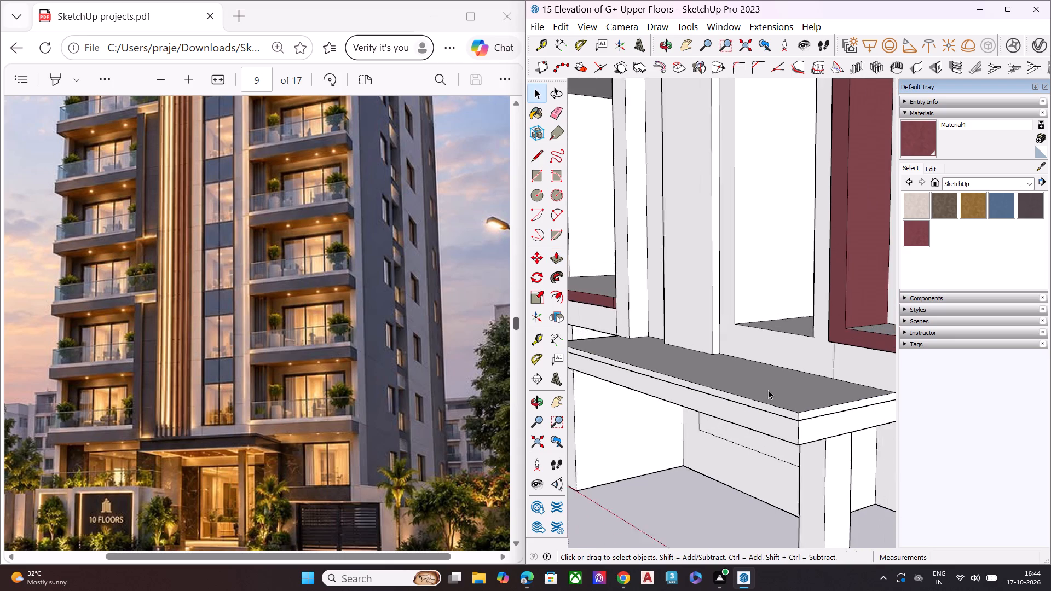
scroll(768, 390, "down", 3)
middle_click_drag(771, 397, 794, 252)
scroll(794, 252, "up", 6)
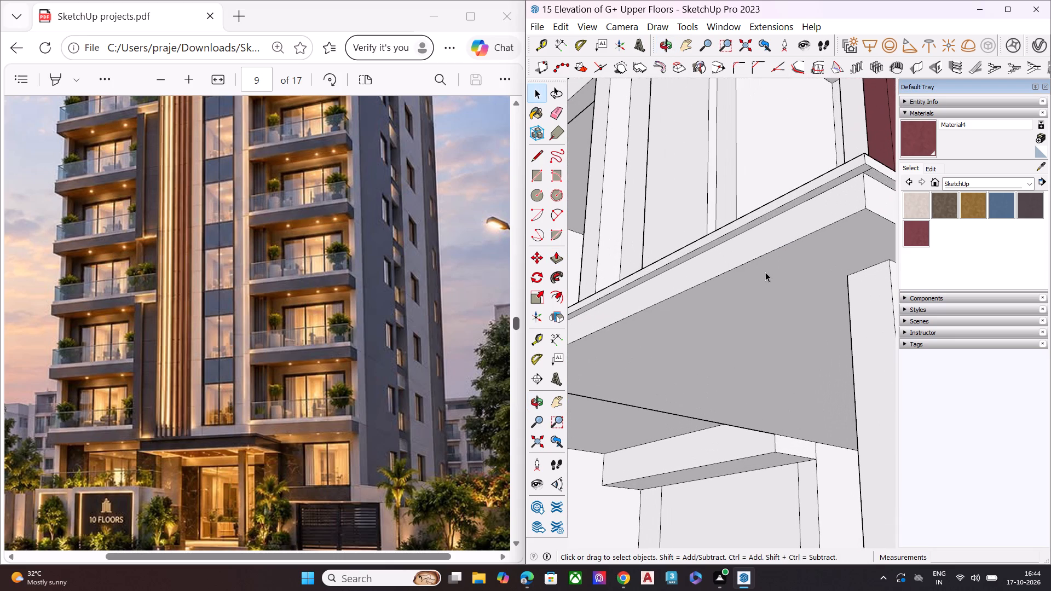
left_click(812, 216)
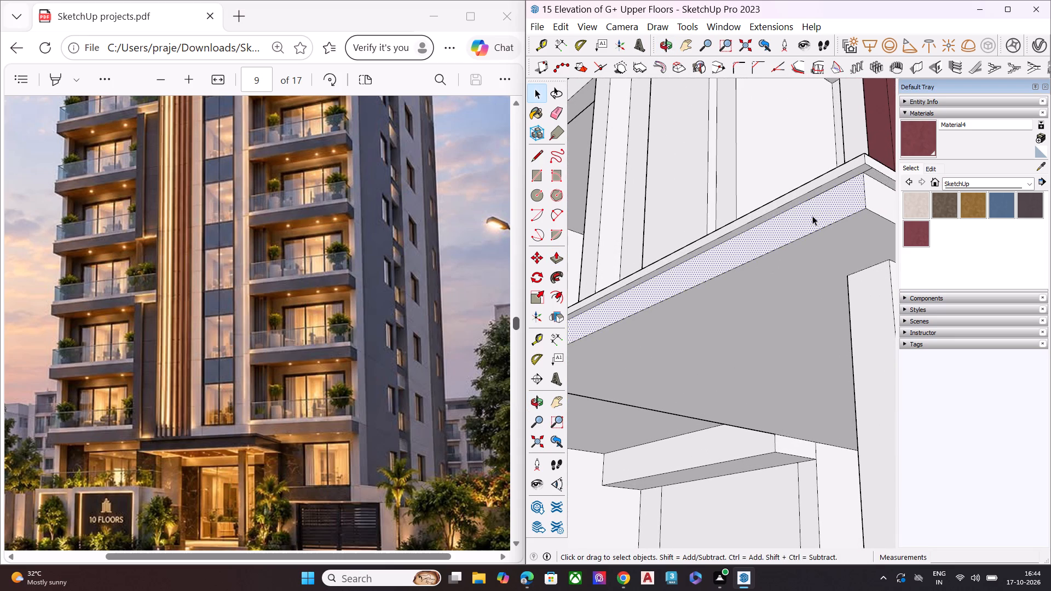
key("p")
left_click(812, 216)
left_click(825, 216)
key("space")
Push the canopy's side fascia face below the top band slightly inward with Push/Pull.
middle_click_drag(885, 166, 832, 149)
scroll(832, 149, "up", 7)
left_click(811, 177)
key("p")
left_click(811, 177)
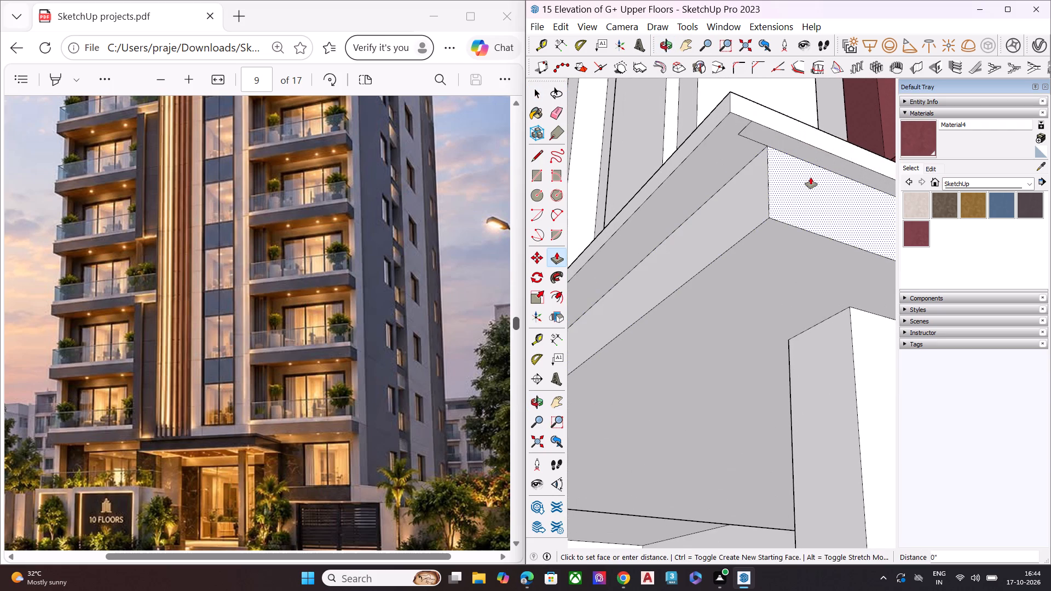
left_click(802, 182)
key("space")
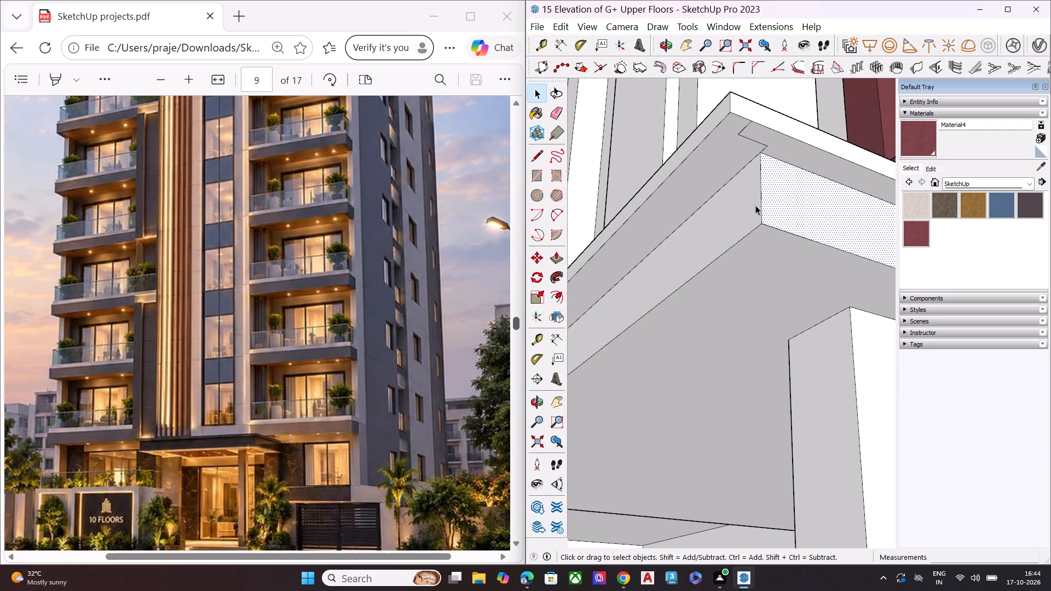
Erase the leftover L-shaped edges on the underside of the canopy's top band near the corner.
key("e")
scroll(746, 114, "up", 7)
left_click(751, 131)
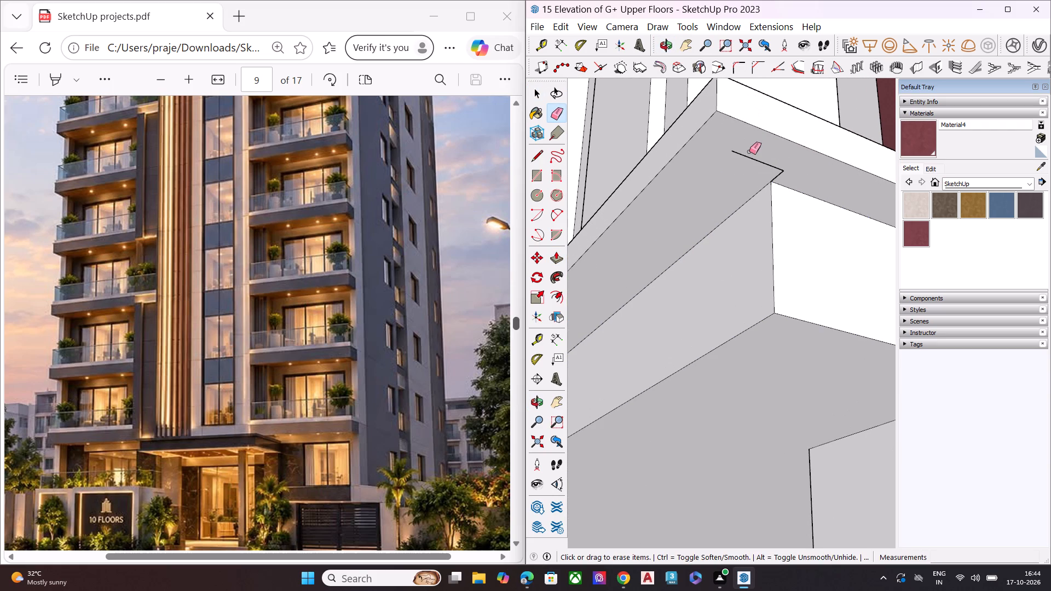
left_click(748, 157)
left_click(778, 176)
key("space")
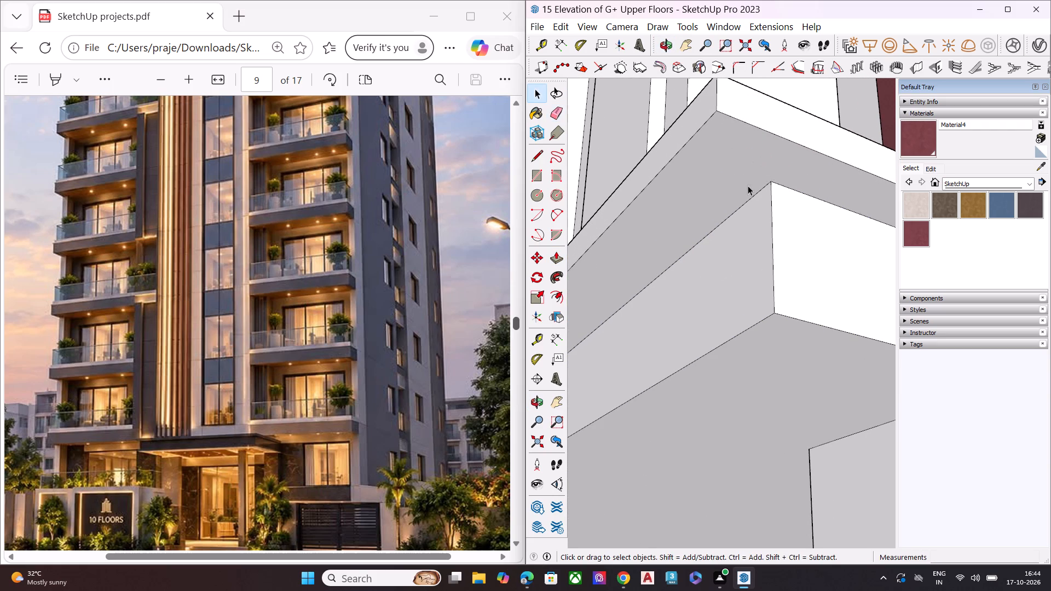
Examine the whole building model and its painted balcony trims against the reference render to decide on the next material.
scroll(748, 186, "down", 15)
scroll(741, 194, "down", 8)
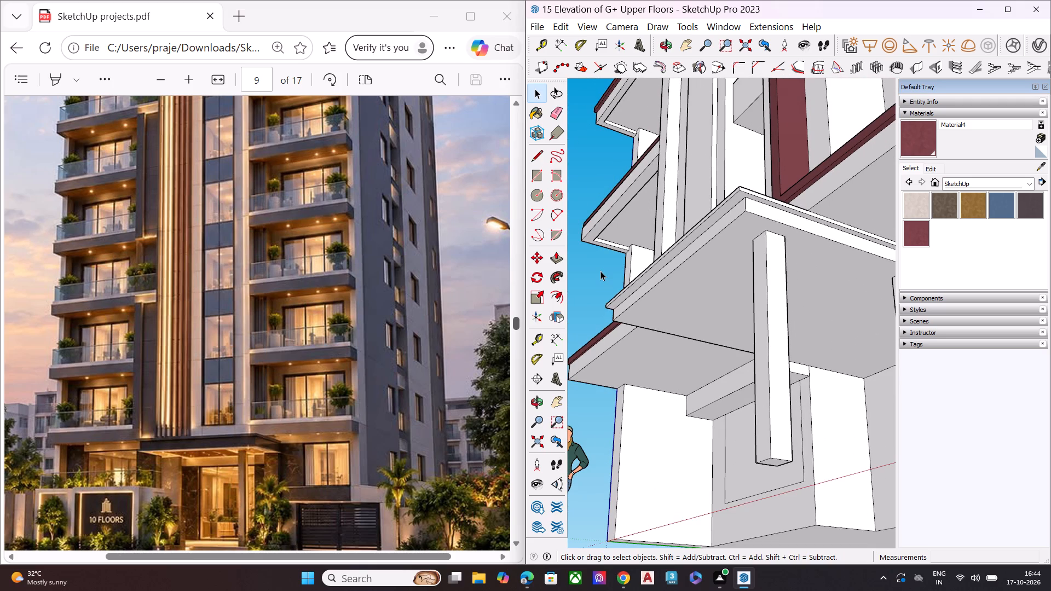
left_click(599, 270)
scroll(692, 266, "down", 6)
middle_click_drag(700, 247, 744, 443)
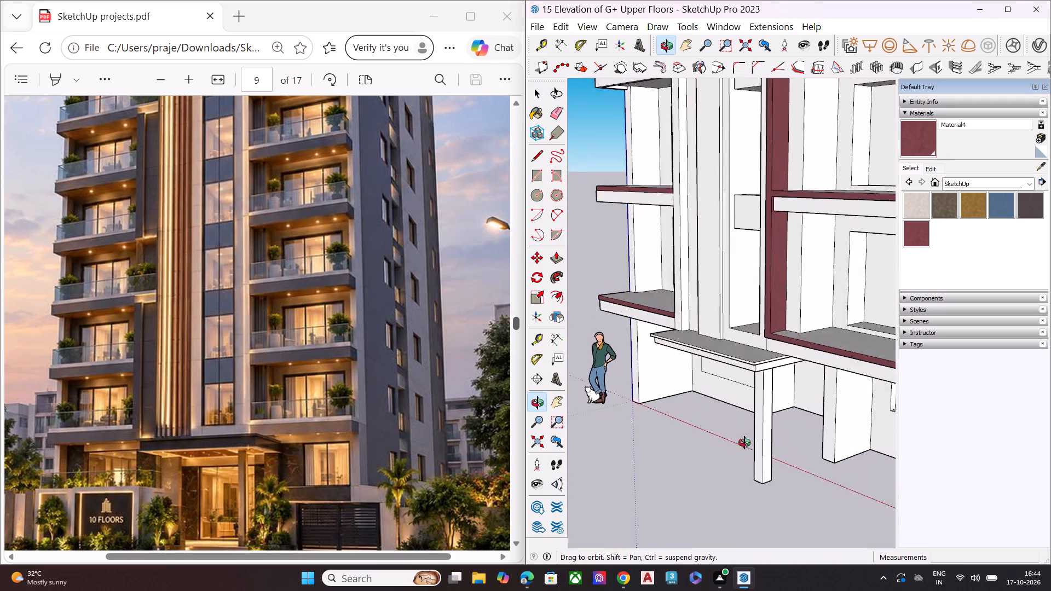
middle_click_drag(744, 443, 761, 492)
scroll(719, 478, "up", 1)
scroll(748, 385, "up", 1)
scroll(732, 364, "down", 15)
scroll(710, 376, "down", 6)
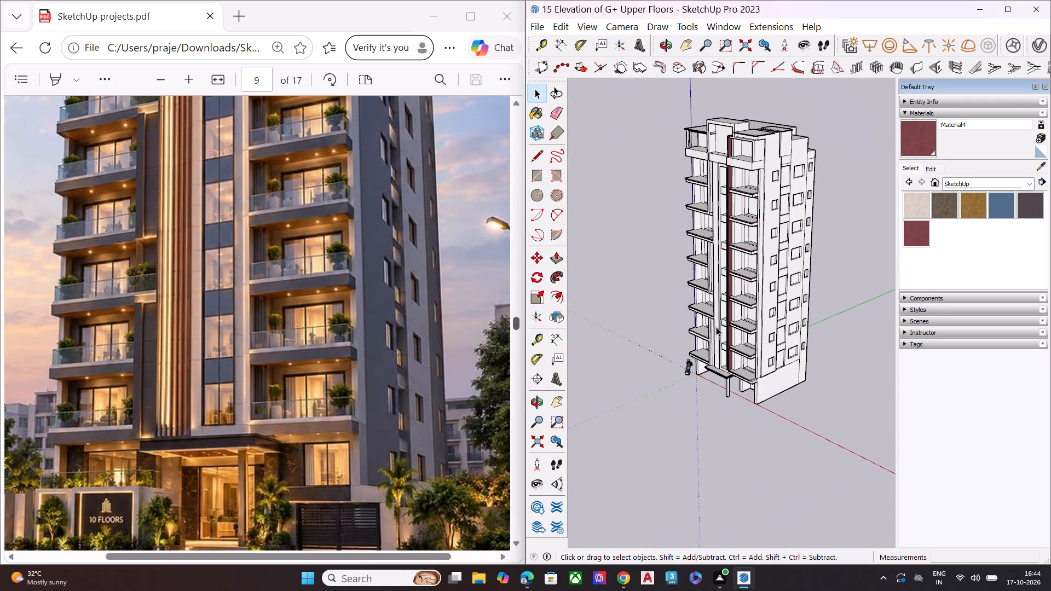
middle_click_drag(716, 312, 752, 163)
scroll(752, 161, "up", 7)
scroll(735, 173, "down", 5)
scroll(312, 387, "up", 2)
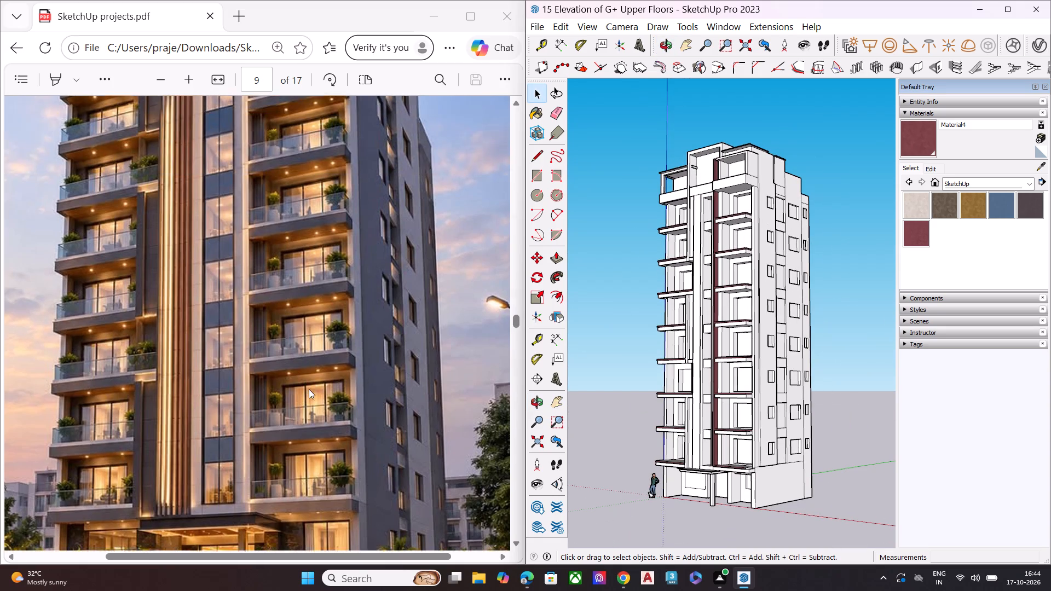
scroll(309, 389, "up", 3)
scroll(593, 270, "up", 4)
middle_click_drag(626, 275, 736, 260)
scroll(736, 260, "up", 7)
scroll(731, 247, "down", 1)
scroll(731, 247, "up", 1)
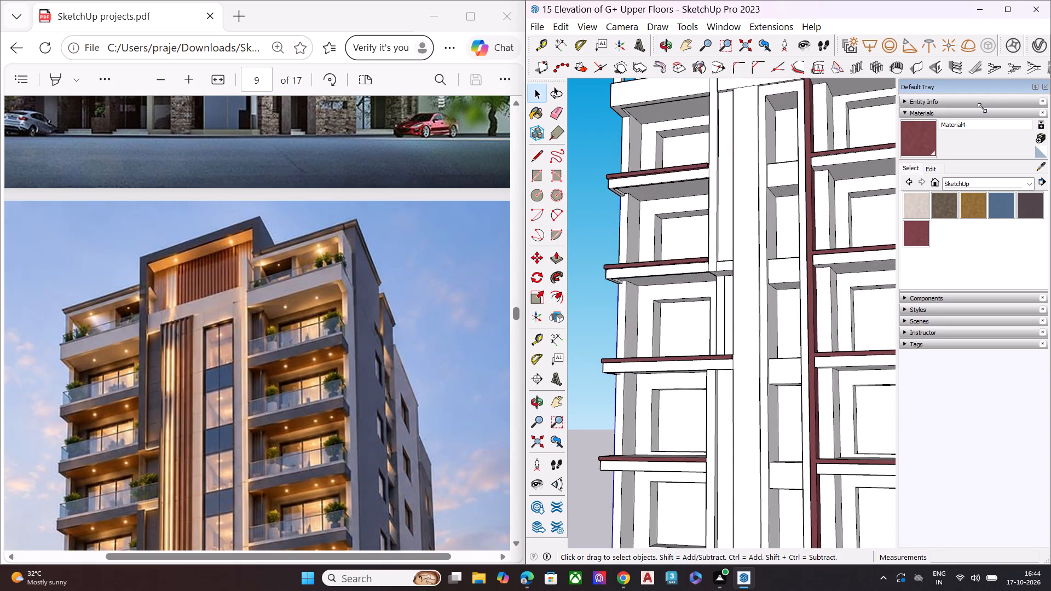
Create a new Generic material in the V-Ray Asset Editor.
left_click(1035, 51)
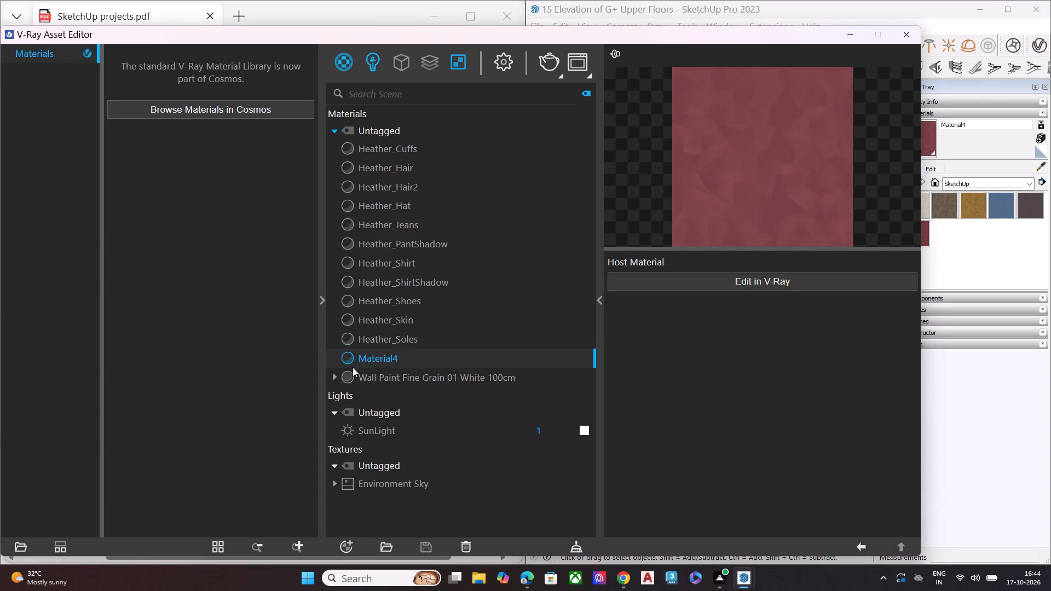
left_click(349, 550)
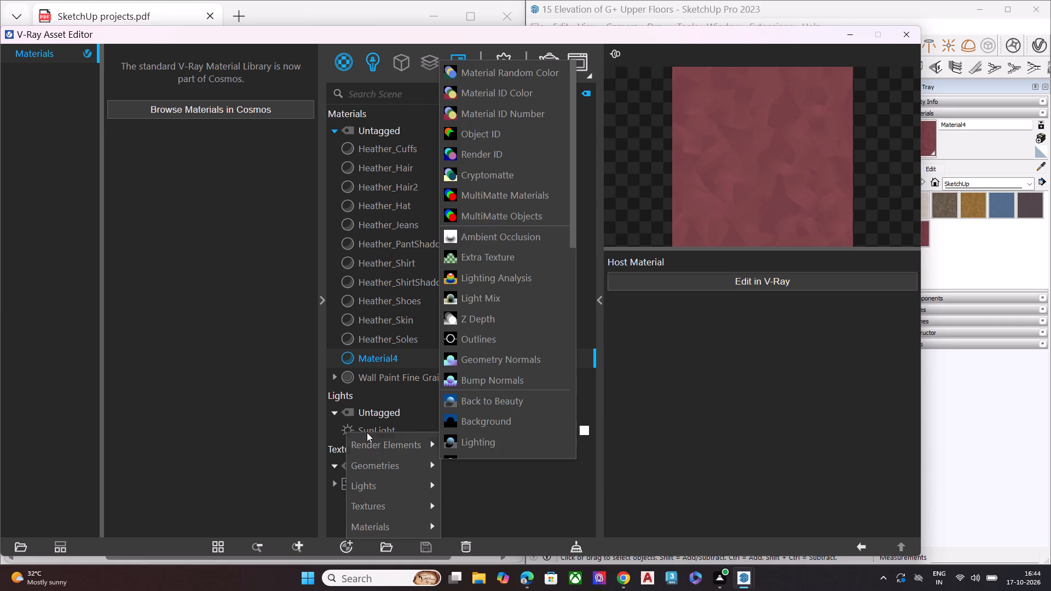
left_click(382, 524)
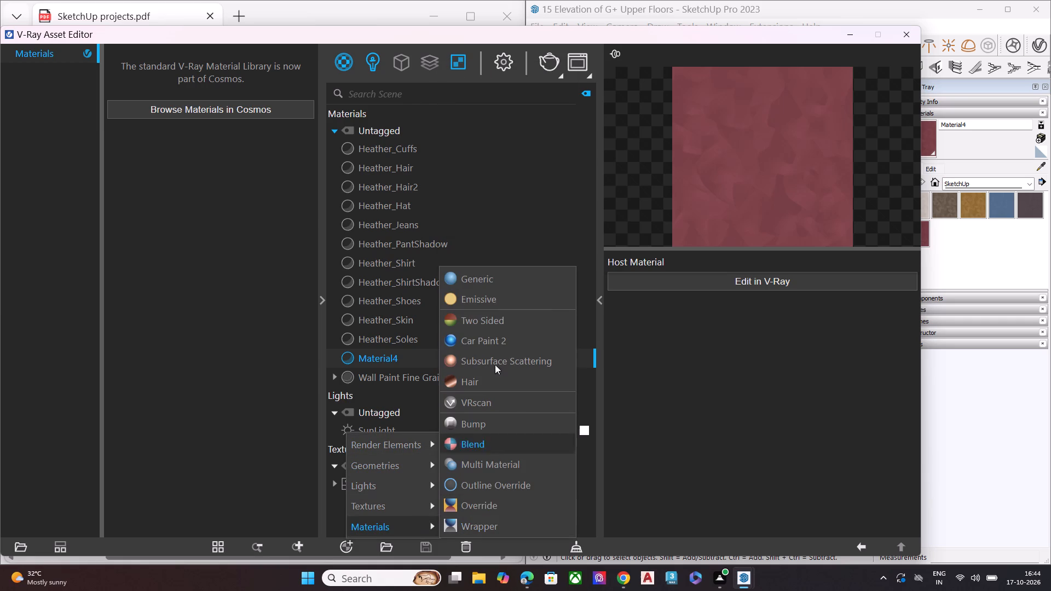
left_click(503, 281)
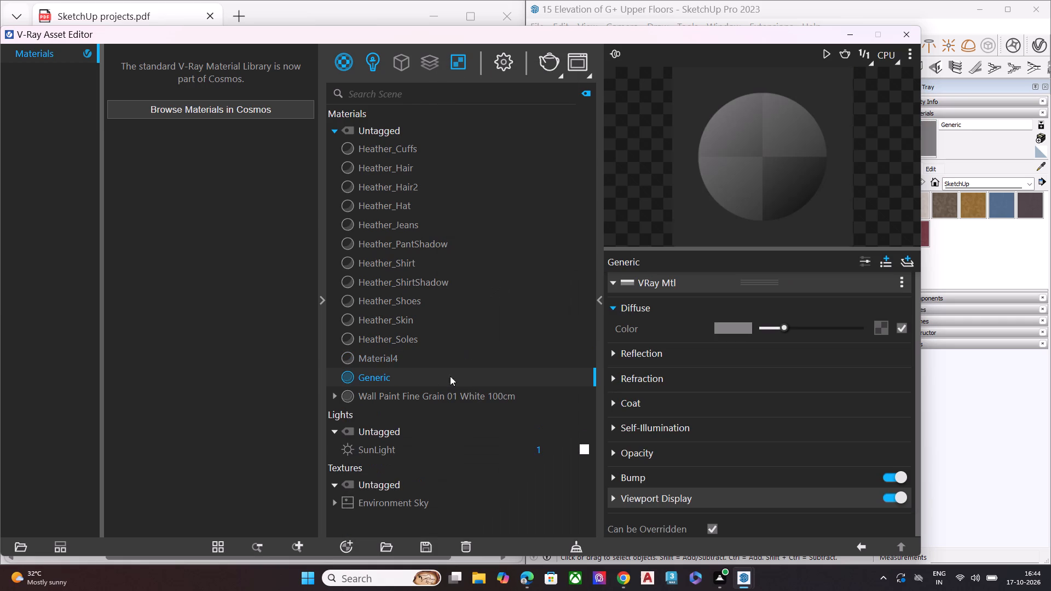
Set the red value of the Generic material's diffuse colour to 55.
left_click(724, 327)
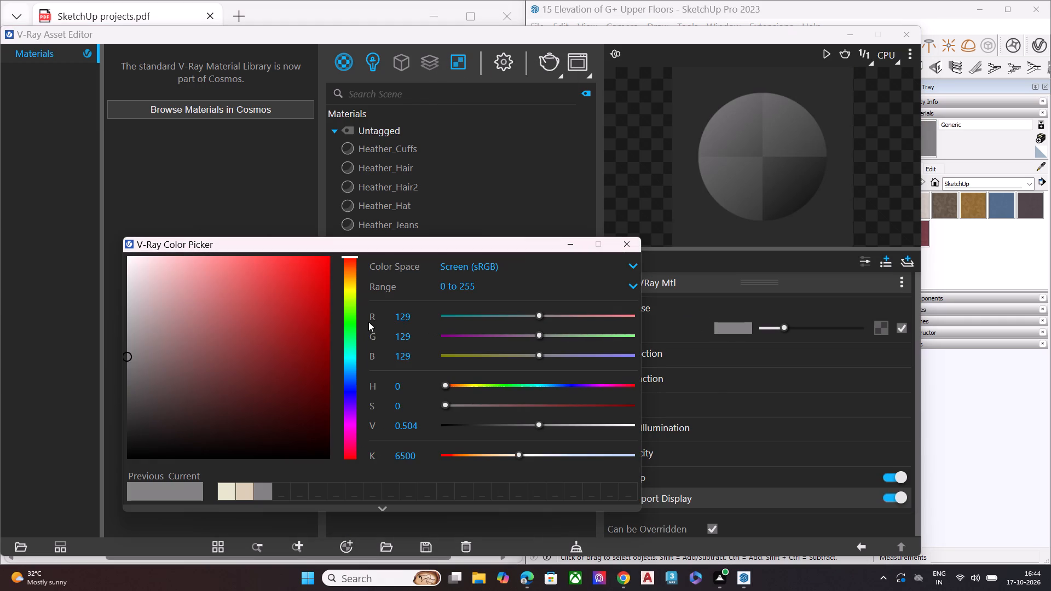
left_click(421, 318)
key("BackSpace")
key("BackSpace")
key("BackSpace")
key("BackSpace")
key("BackSpace")
key("BackSpace")
key("BackSpace")
key("BackSpace")
key("BackSpace")
key("BackSpace")
type("55")
key("Return")
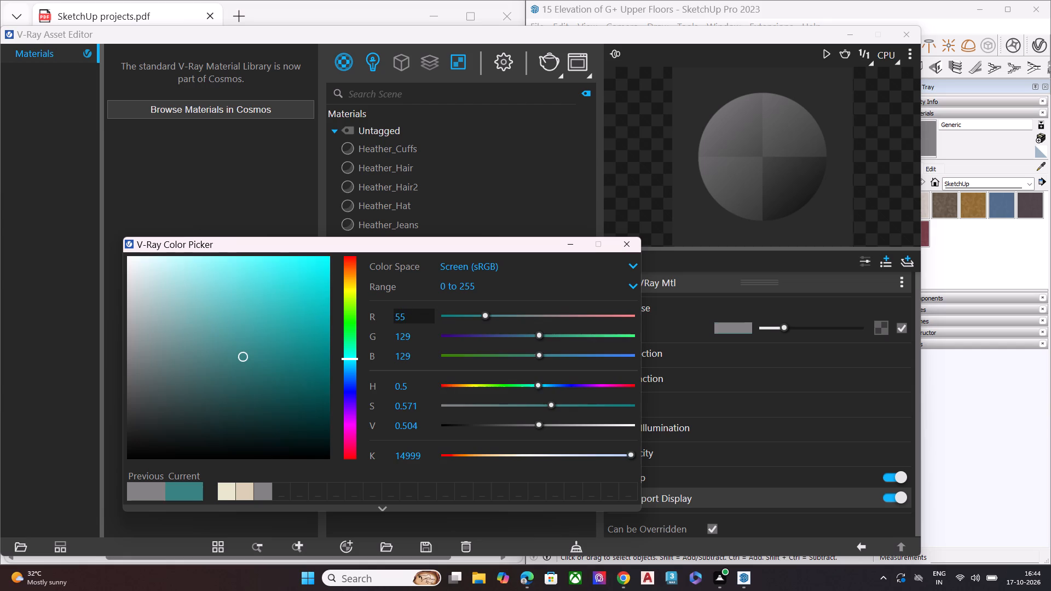
Set the green value of the Generic material's diffuse colour to 57.
left_click(422, 345)
left_click(425, 335)
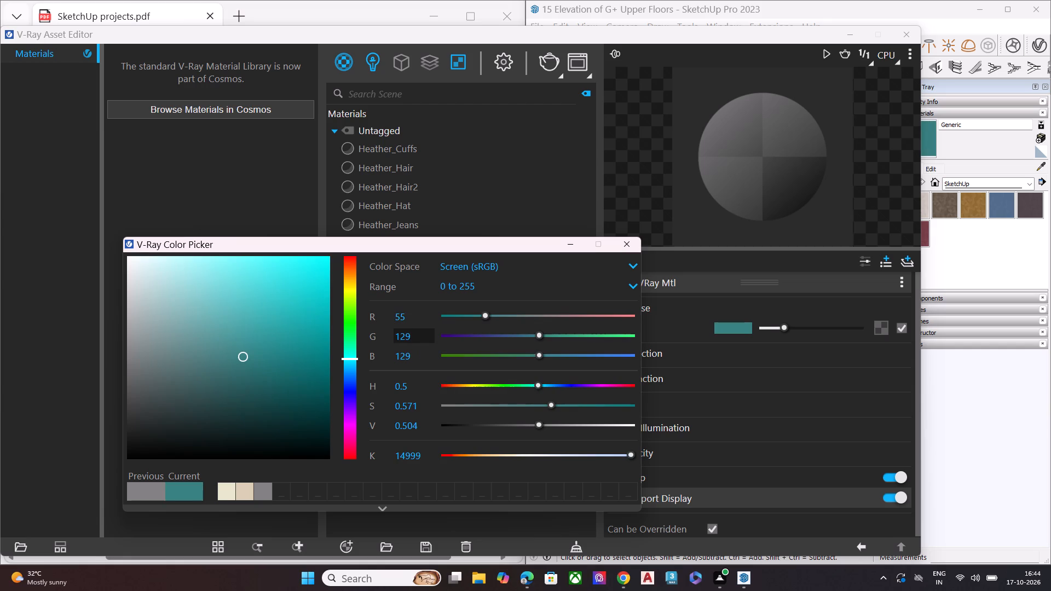
key("BackSpace")
key("BackSpace")
key("BackSpace")
key("BackSpace")
type("57")
key("Return")
Set the blue value of the Generic material's diffuse colour to 58 and close the colour picker.
left_click(417, 355)
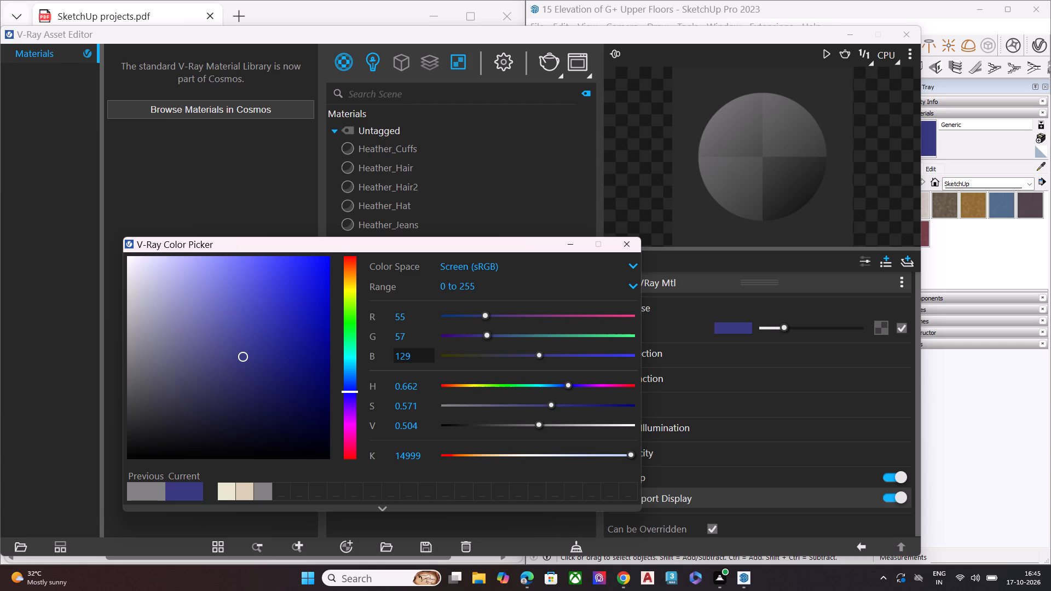
key("BackSpace")
key("BackSpace")
key("BackSpace")
key("BackSpace")
type("58")
key("Return")
left_click(623, 250)
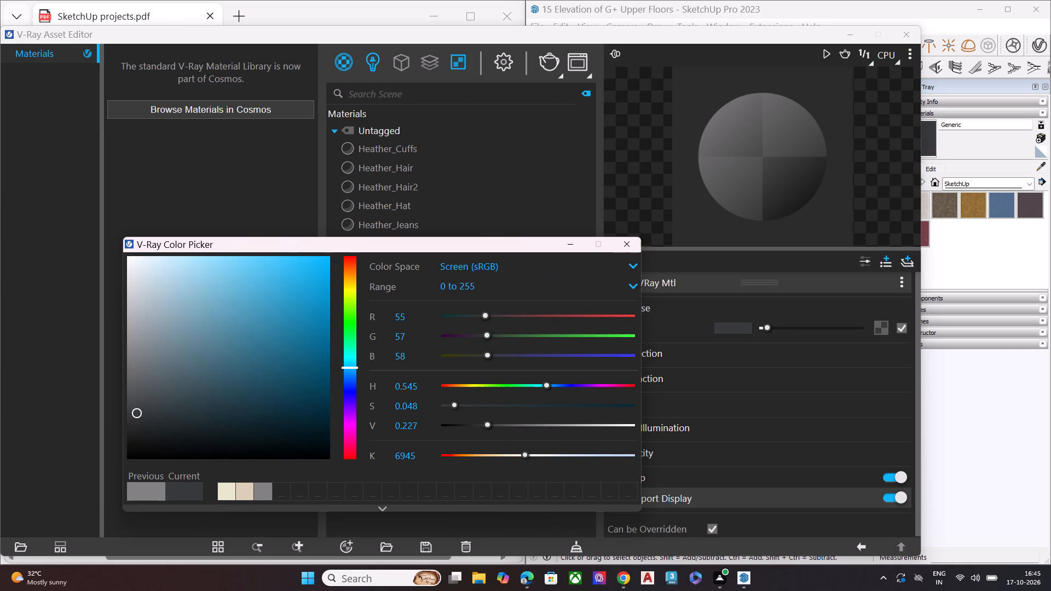
Lighten the Generic material's diffuse colour to a dark grey of about RGB 66, 70, 72.
left_click(411, 381)
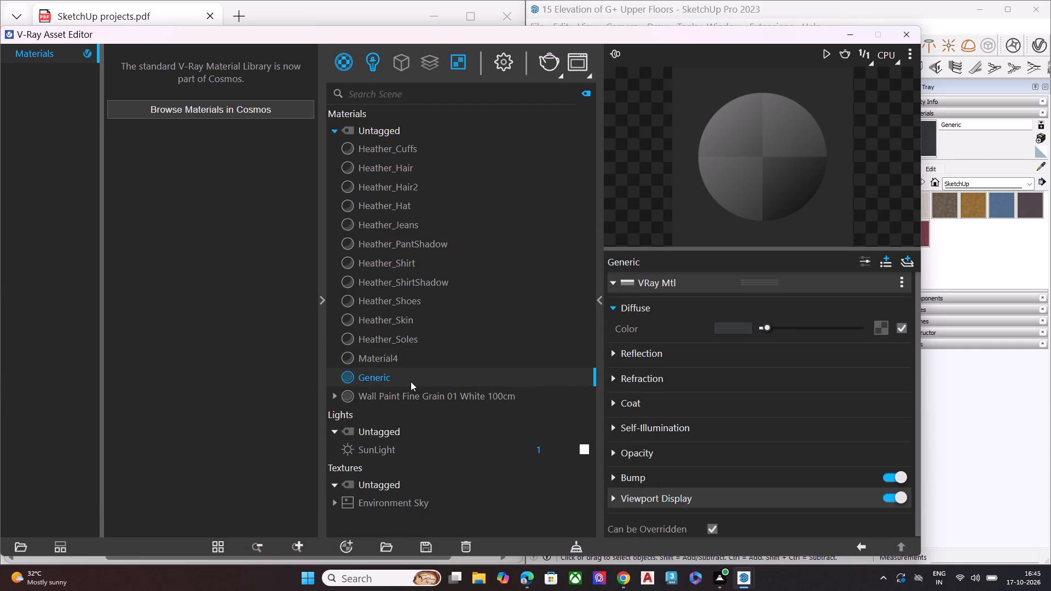
left_click(725, 331)
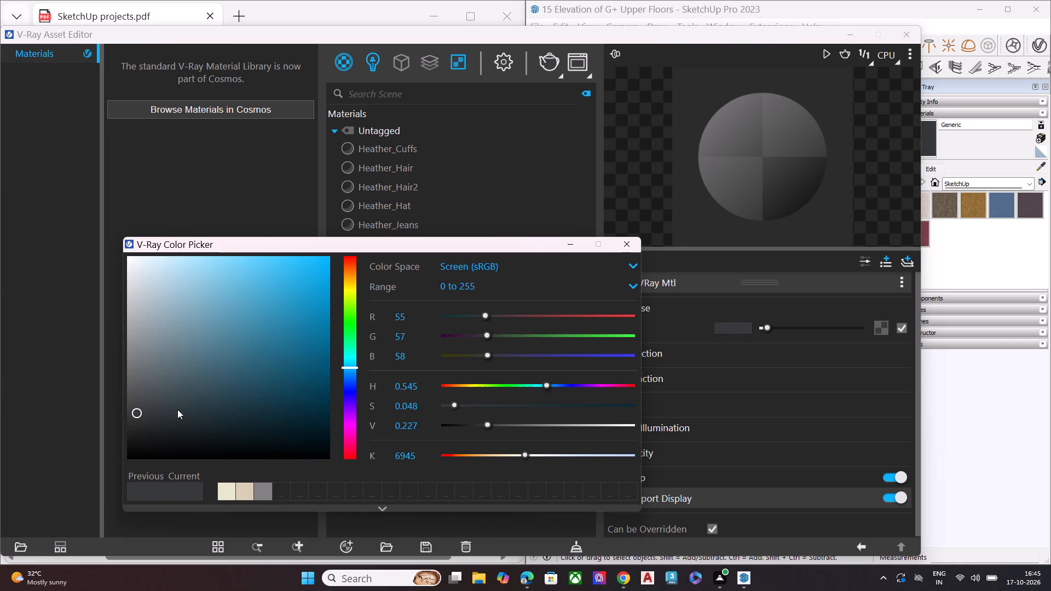
left_click_drag(133, 414, 148, 404)
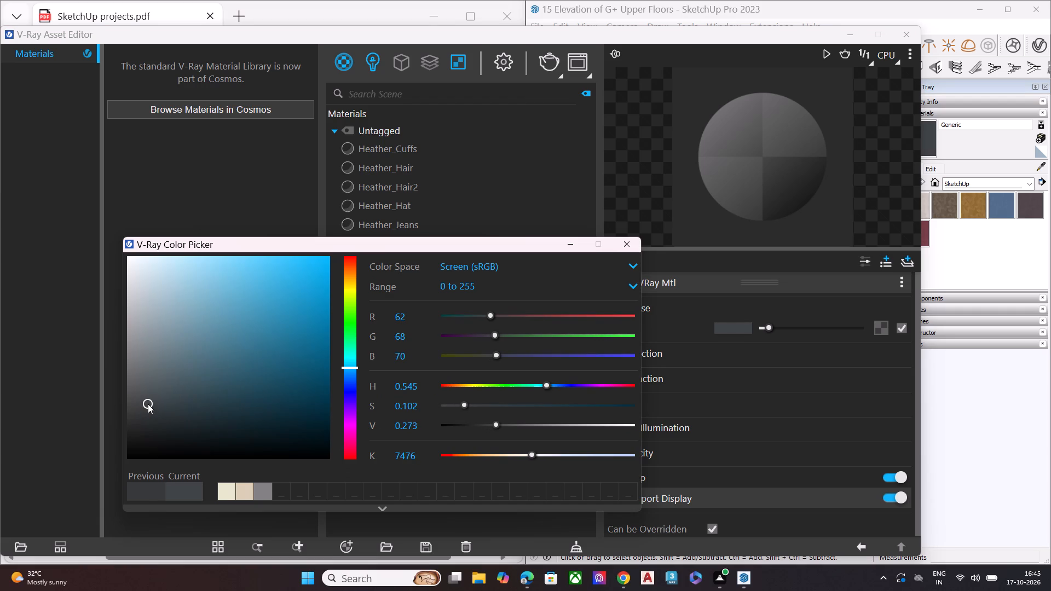
left_click_drag(148, 404, 137, 389)
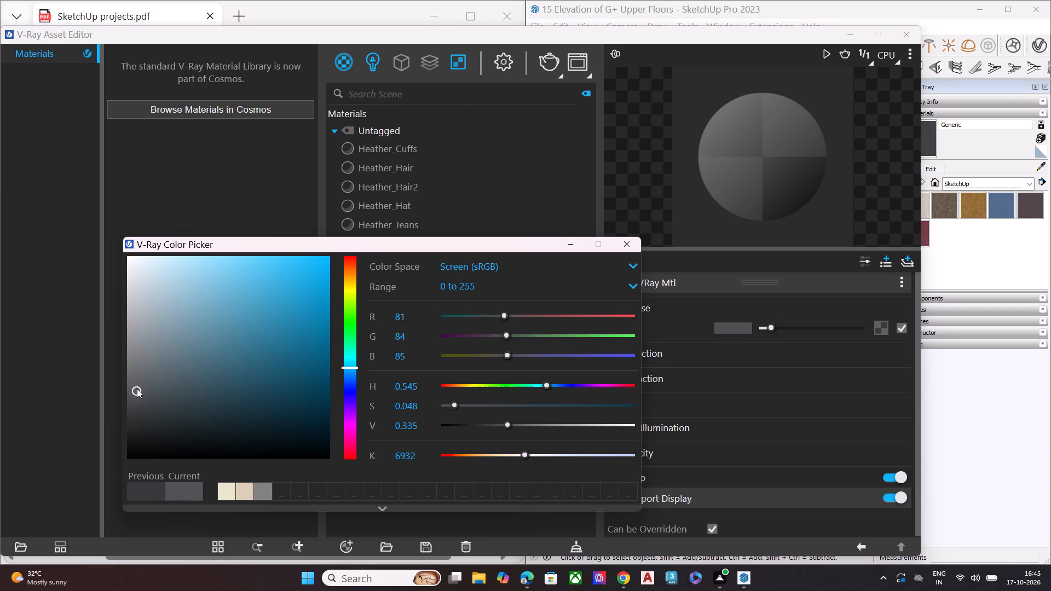
left_click_drag(137, 389, 135, 370)
left_click_drag(132, 372, 142, 403)
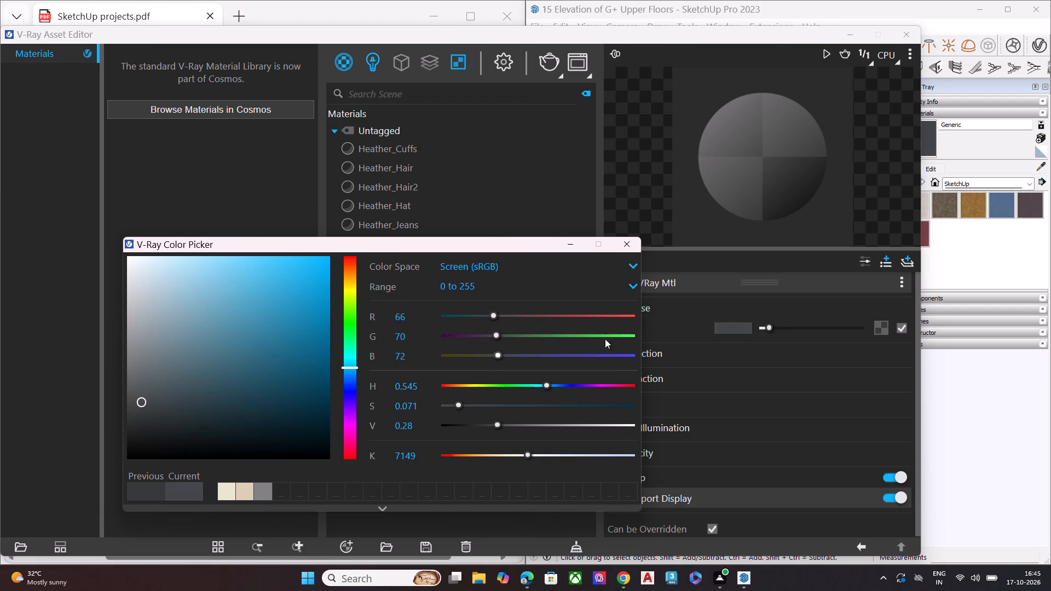
Close the V-Ray colour picker and the V-Ray Asset Editor.
left_click(636, 241)
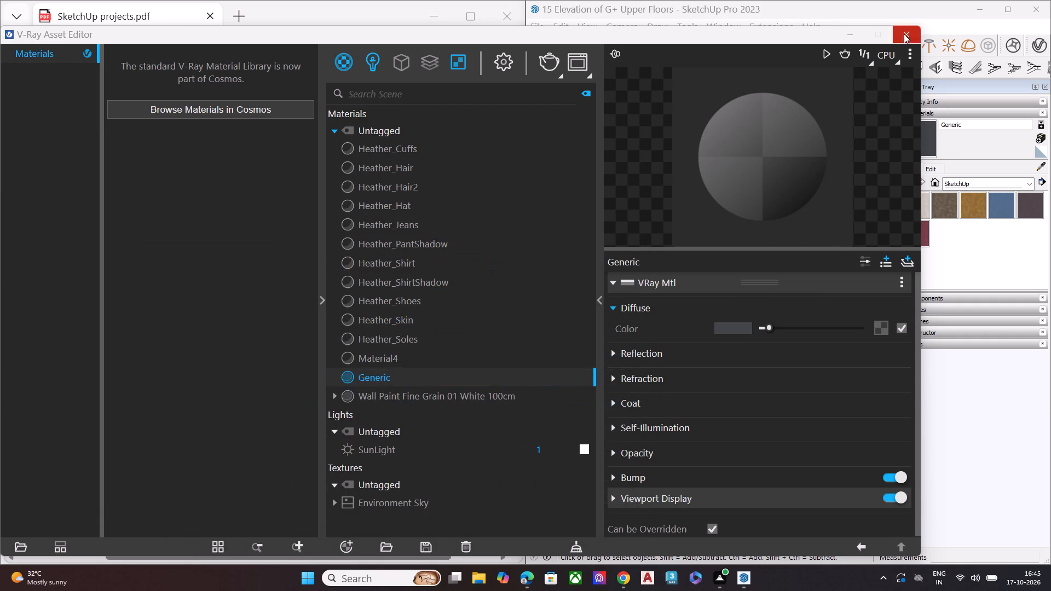
left_click(904, 34)
Paint the side, front and underside edge of the left balcony stack's topmost red-trimmed slab with the Generic material.
left_click(923, 141)
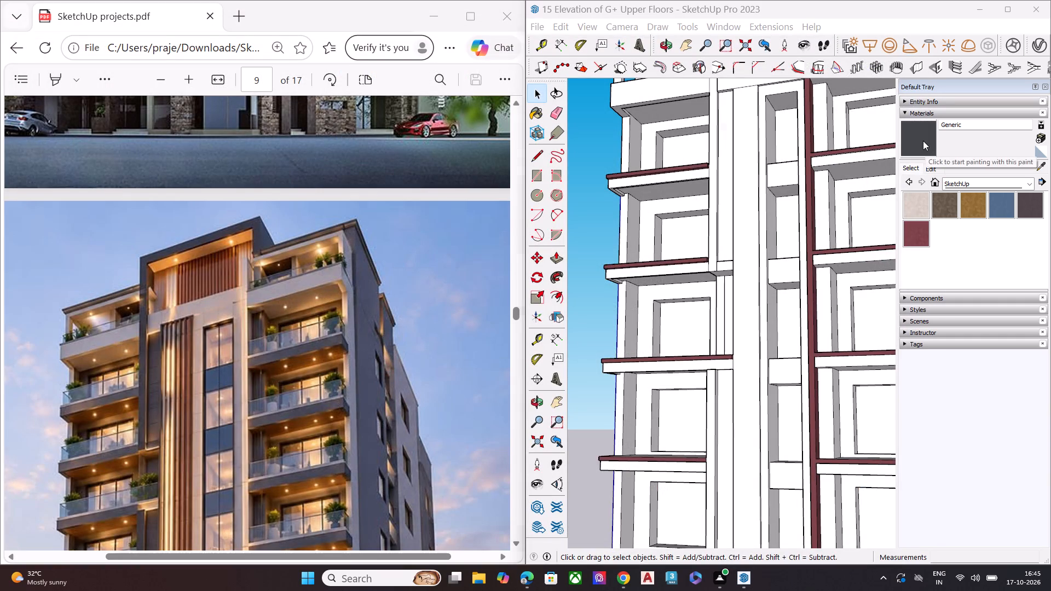
scroll(902, 250, "down", 5)
scroll(700, 280, "down", 4)
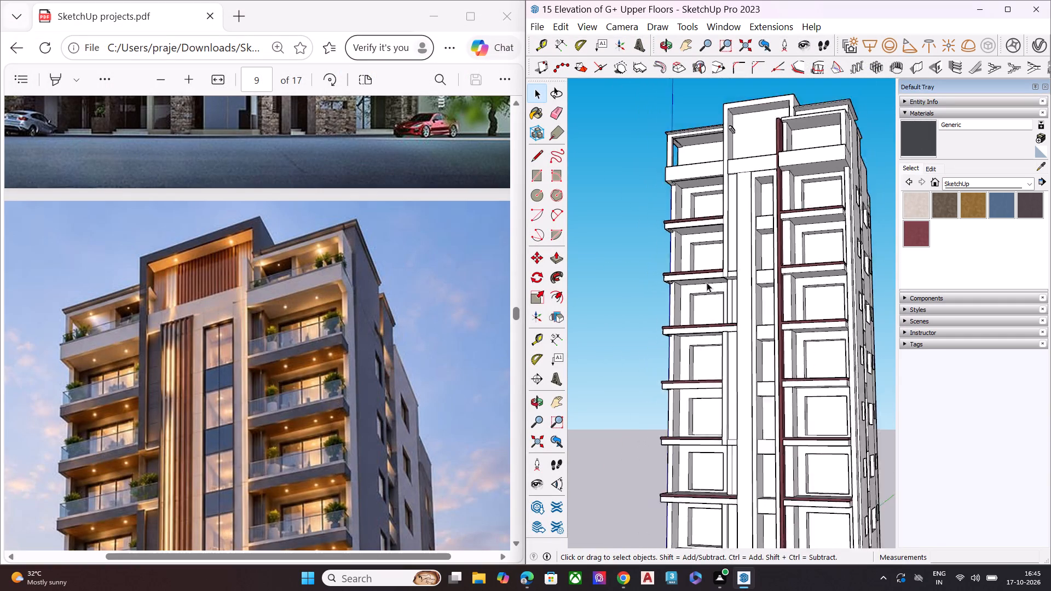
scroll(707, 282, "down", 3)
middle_click_drag(719, 300, 967, 370)
scroll(939, 372, "down", 1)
scroll(703, 191, "up", 6)
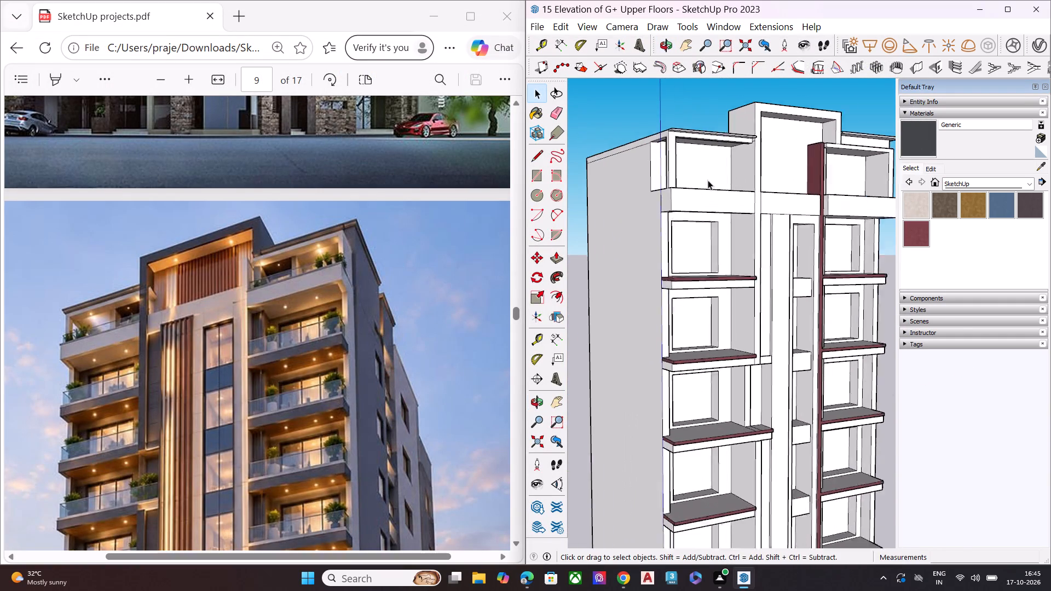
scroll(708, 180, "up", 1)
left_click(916, 138)
middle_click_drag(721, 297, 740, 194)
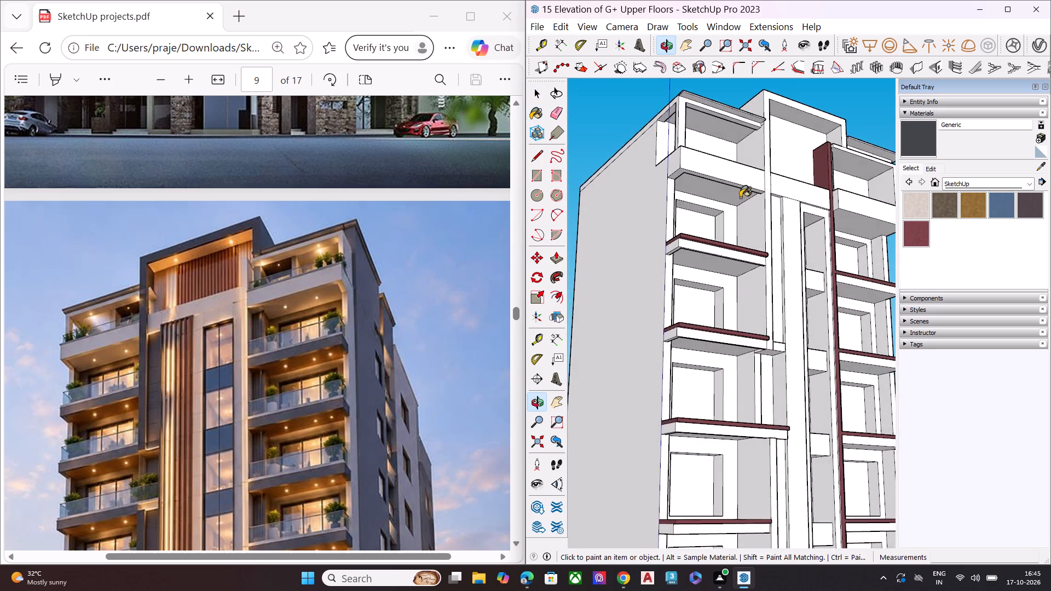
scroll(739, 199, "up", 2)
scroll(737, 204, "down", 1)
scroll(735, 206, "up", 4)
scroll(625, 261, "up", 5)
left_click(622, 283)
left_click(651, 283)
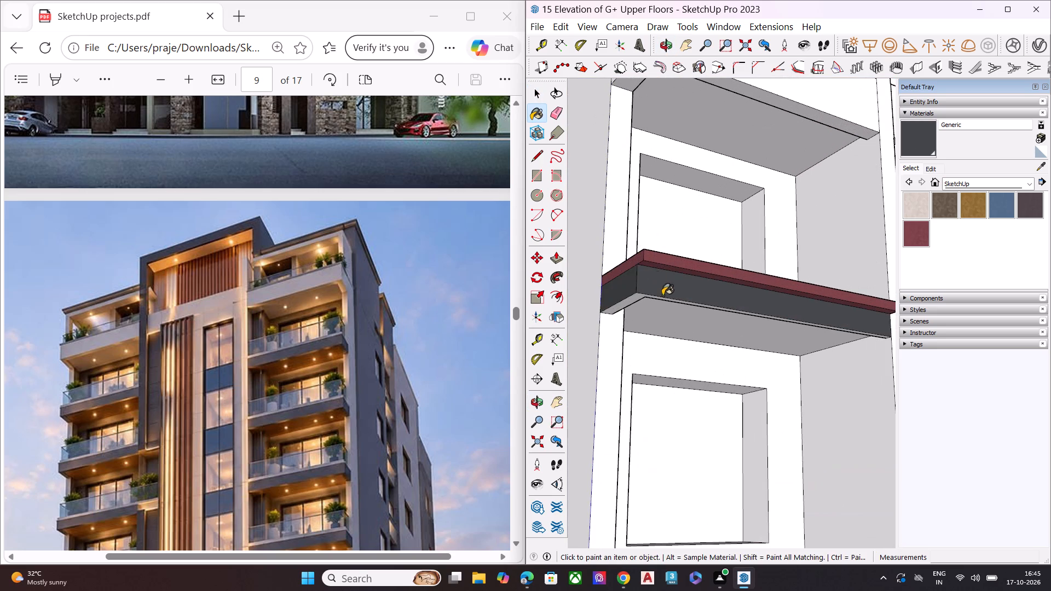
middle_click_drag(662, 280, 673, 176)
scroll(677, 169, "up", 6)
left_click(636, 266)
Lighten the Generic material in the HLS picker by setting its lightness (L) to 51.
scroll(591, 251, "down", 3)
scroll(582, 250, "up", 1)
scroll(582, 250, "down", 3)
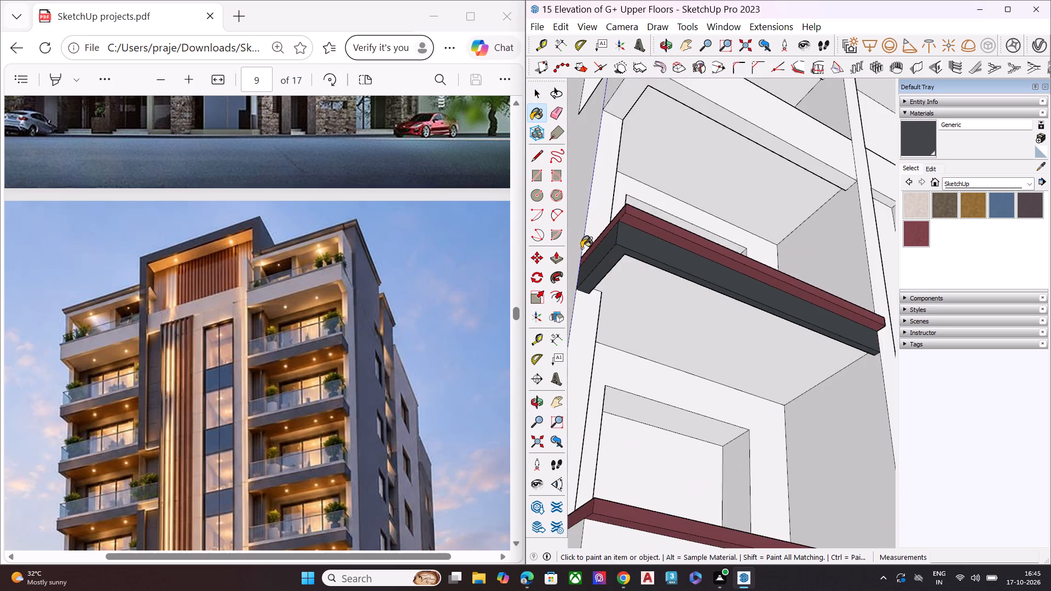
scroll(581, 248, "down", 2)
scroll(586, 244, "up", 2)
scroll(586, 244, "down", 1)
scroll(591, 245, "up", 3)
scroll(594, 246, "down", 6)
scroll(757, 231, "up", 3)
scroll(753, 232, "down", 20)
scroll(753, 232, "down", 3)
middle_click_drag(728, 247, 591, 470)
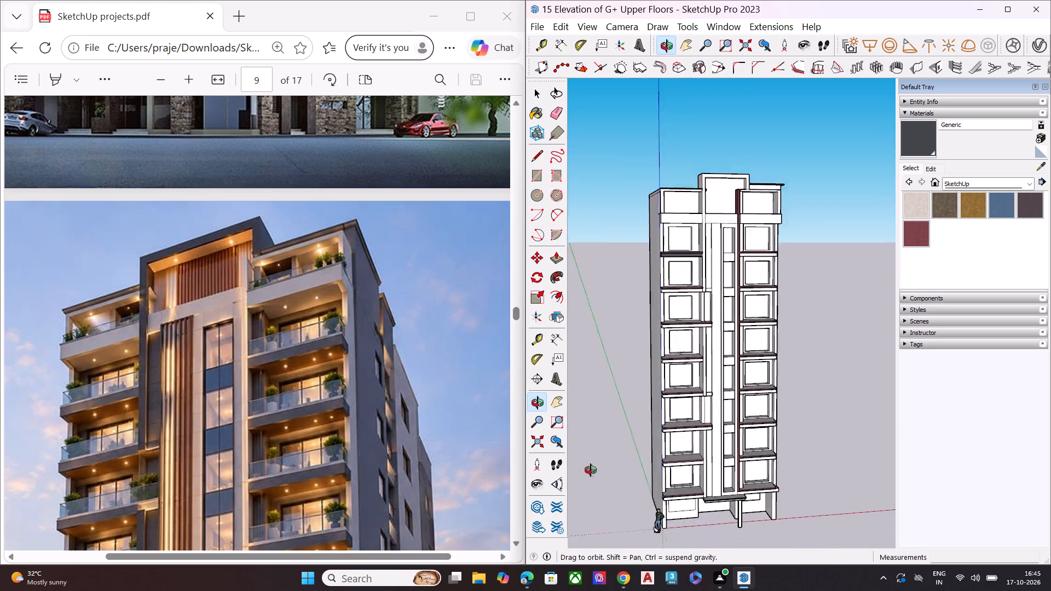
middle_click_drag(591, 470, 441, 484)
middle_click_drag(731, 439, 705, 267)
scroll(704, 274, "up", 10)
scroll(595, 230, "up", 2)
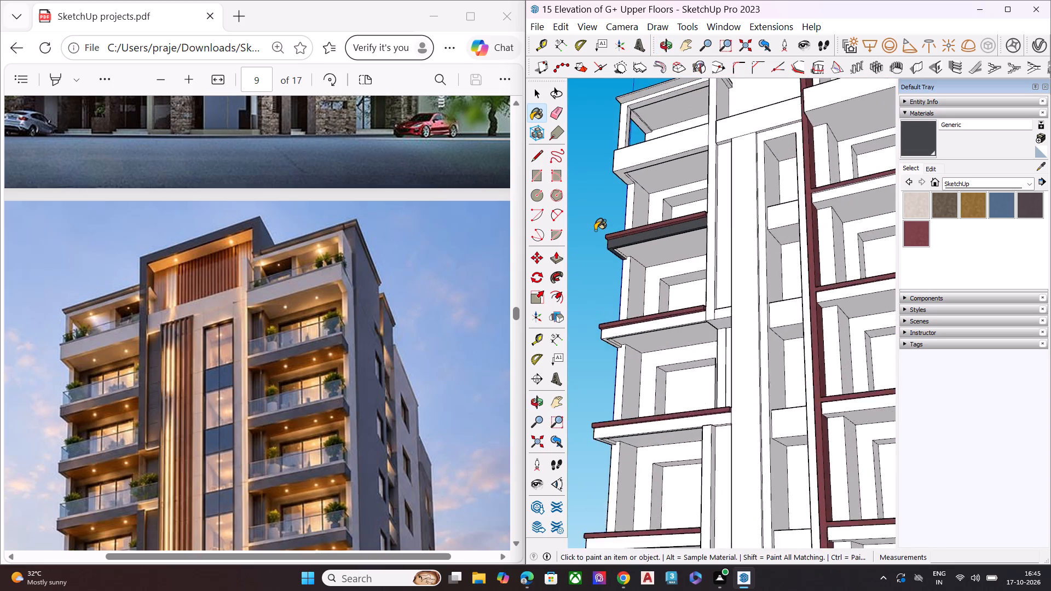
scroll(595, 230, "up", 5)
left_click(928, 152)
left_click(929, 171)
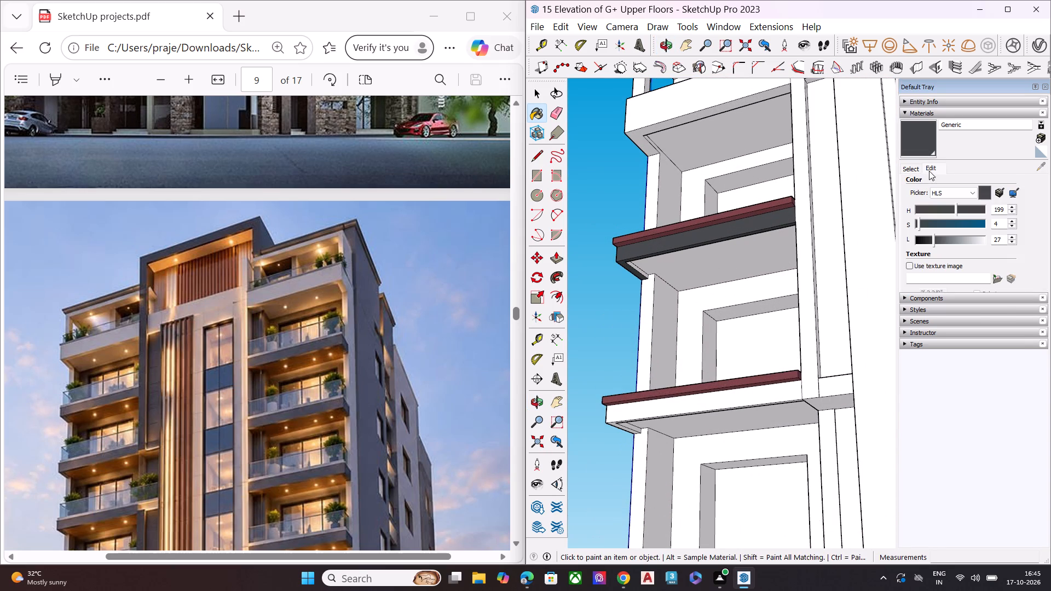
left_click_drag(937, 241, 952, 244)
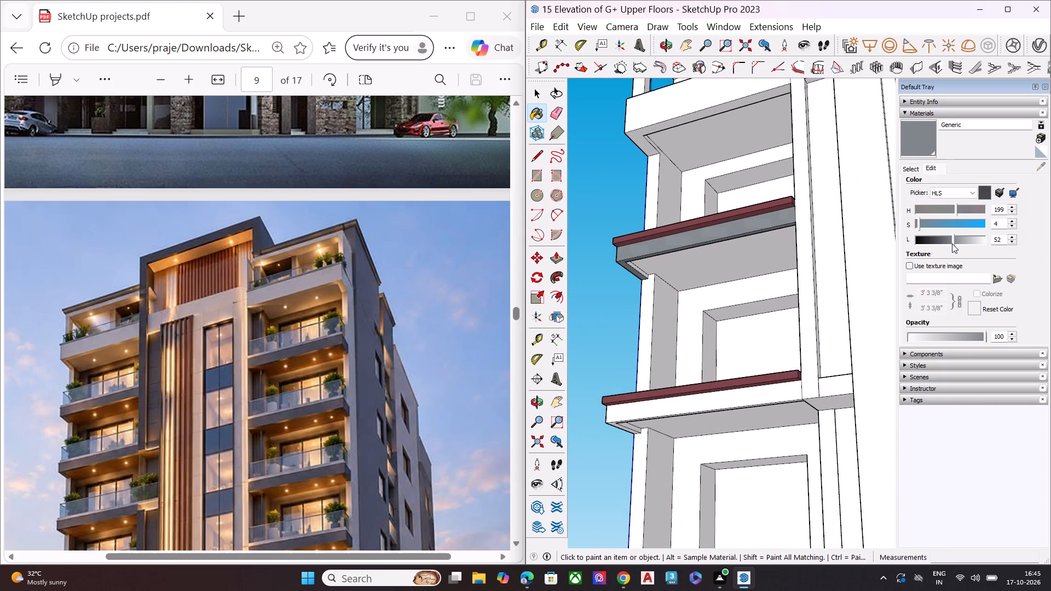
left_click_drag(952, 244, 953, 247)
left_click_drag(953, 247, 951, 247)
Paint the inner lip beneath the topmost left balcony slab with the Generic material.
scroll(631, 288, "down", 6)
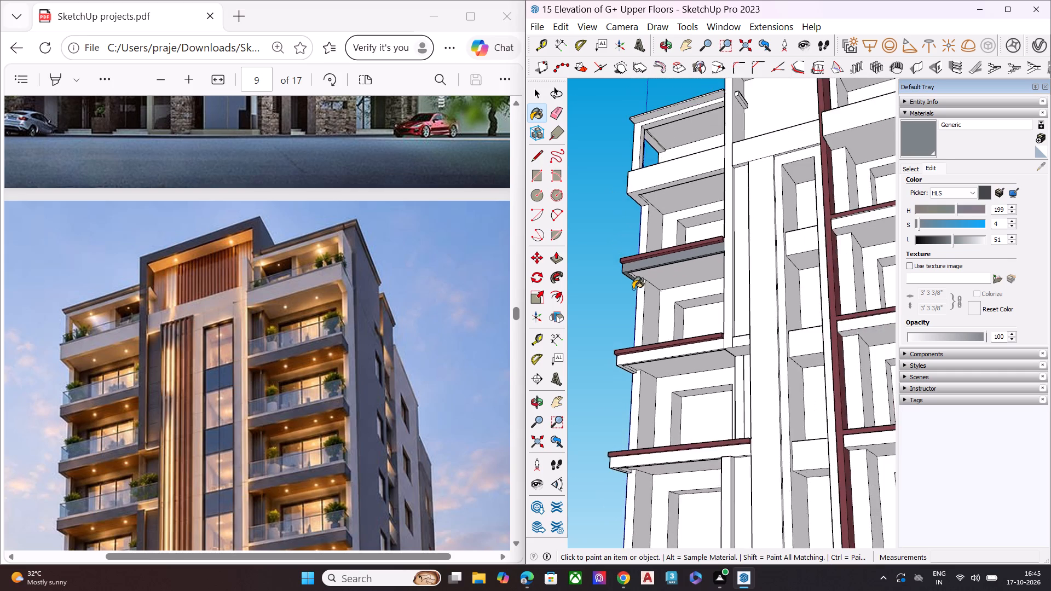
middle_click_drag(609, 281, 578, 266)
scroll(545, 265, "up", 10)
scroll(634, 279, "up", 6)
scroll(633, 278, "down", 1)
scroll(633, 278, "up", 7)
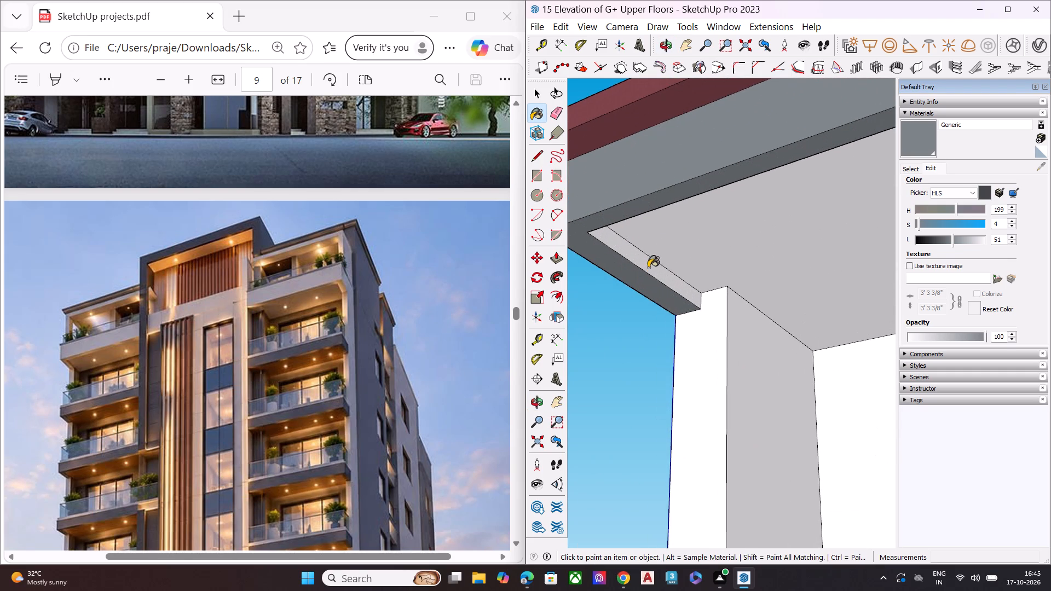
left_click(648, 268)
Paint the front, underside edge and side of the second left balcony slab from the top with the Generic material.
scroll(622, 265, "down", 10)
scroll(627, 261, "up", 1)
scroll(627, 261, "down", 5)
scroll(627, 261, "up", 1)
scroll(627, 261, "down", 2)
middle_click_drag(648, 301, 706, 213)
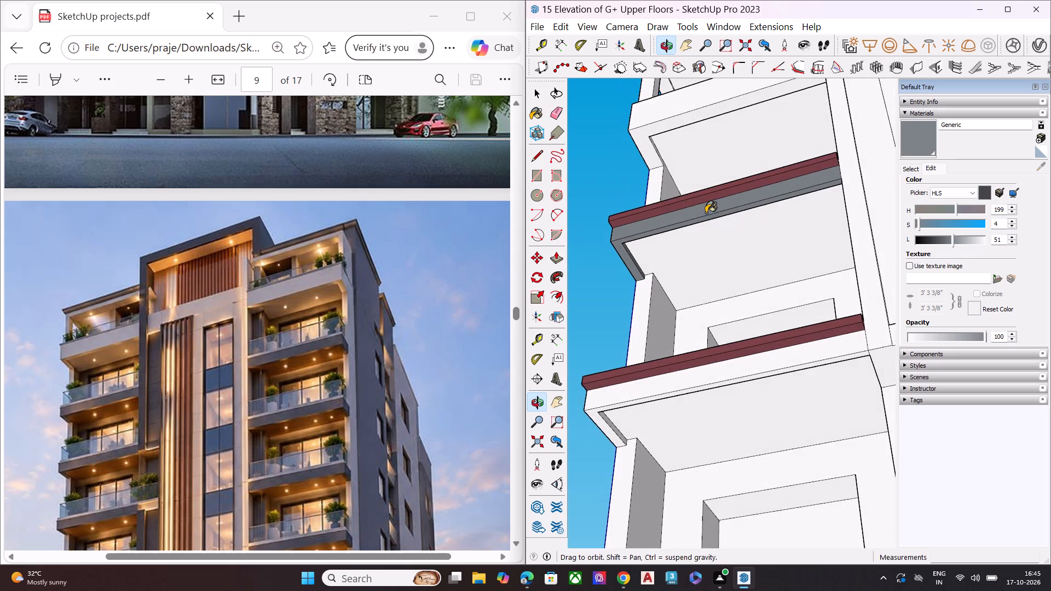
scroll(679, 243, "down", 7)
scroll(657, 330, "up", 9)
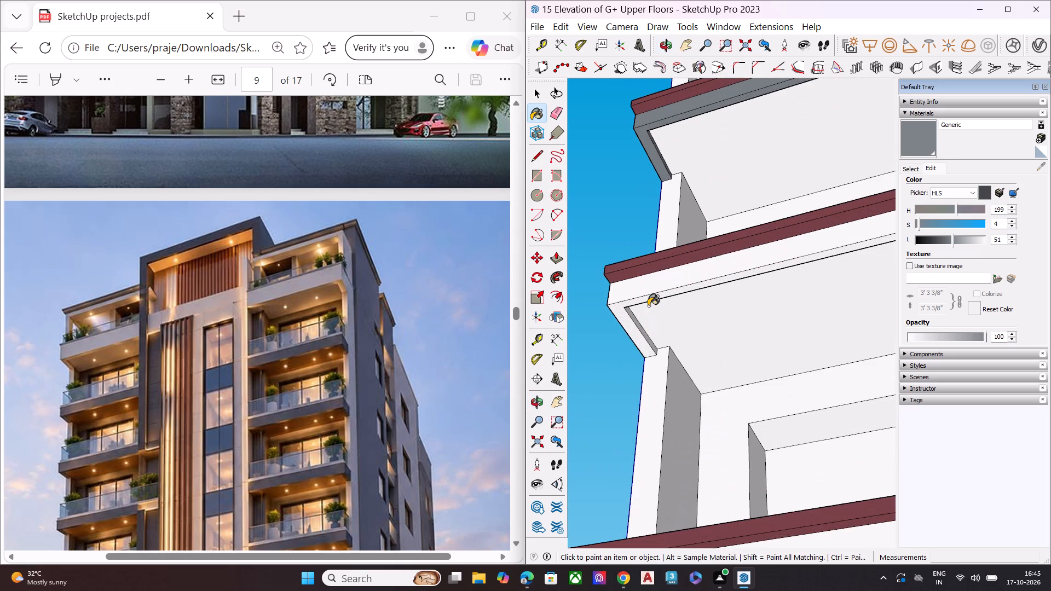
left_click(650, 294)
left_click(619, 308)
middle_click_drag(622, 308, 1015, 361)
scroll(888, 344, "up", 2)
left_click(816, 323)
scroll(759, 317, "down", 17)
Paint the side, front and underside edge of the third left balcony slab from the top with the Generic material.
middle_click_drag(800, 318, 801, 354)
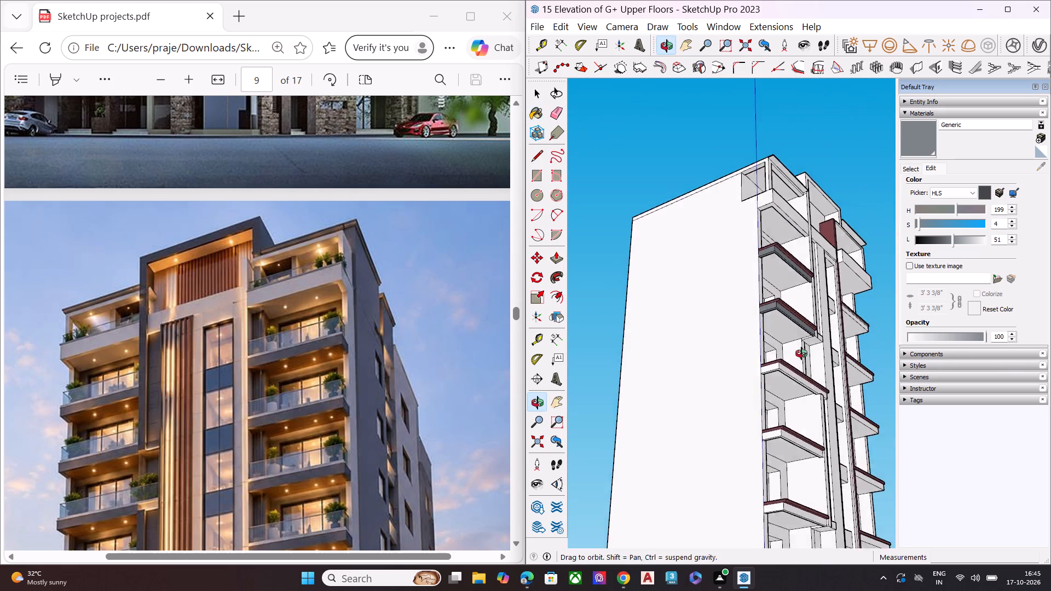
middle_click_drag(801, 354, 595, 480)
middle_click_drag(812, 474, 575, 357)
scroll(576, 368, "up", 1)
scroll(700, 438, "up", 7)
middle_click_drag(735, 372, 996, 271)
middle_click_drag(804, 312, 998, 294)
scroll(949, 317, "up", 3)
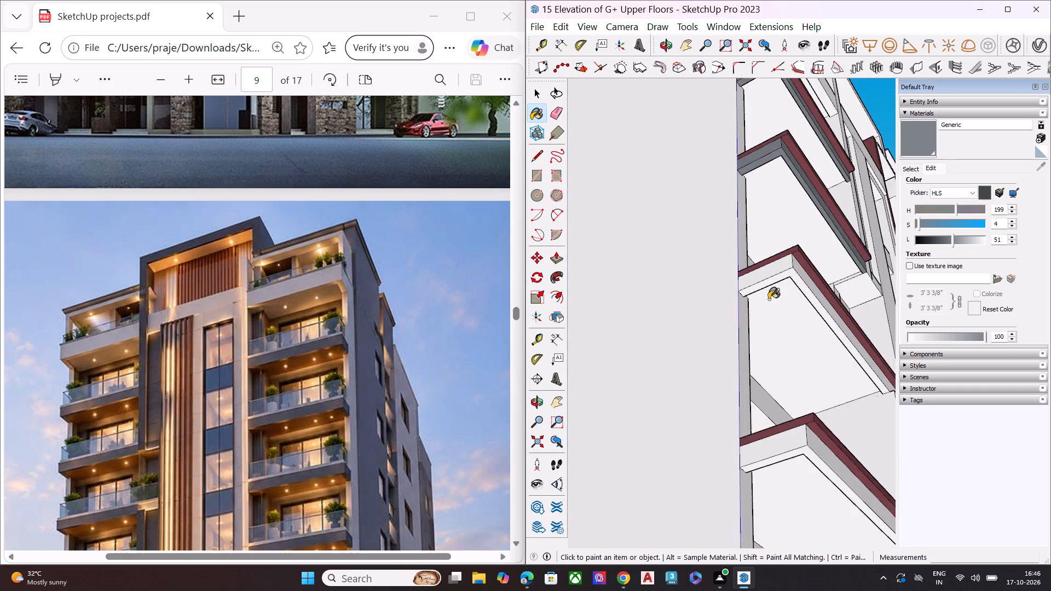
scroll(769, 299, "up", 5)
left_click(777, 253)
left_click(822, 247)
left_click(817, 260)
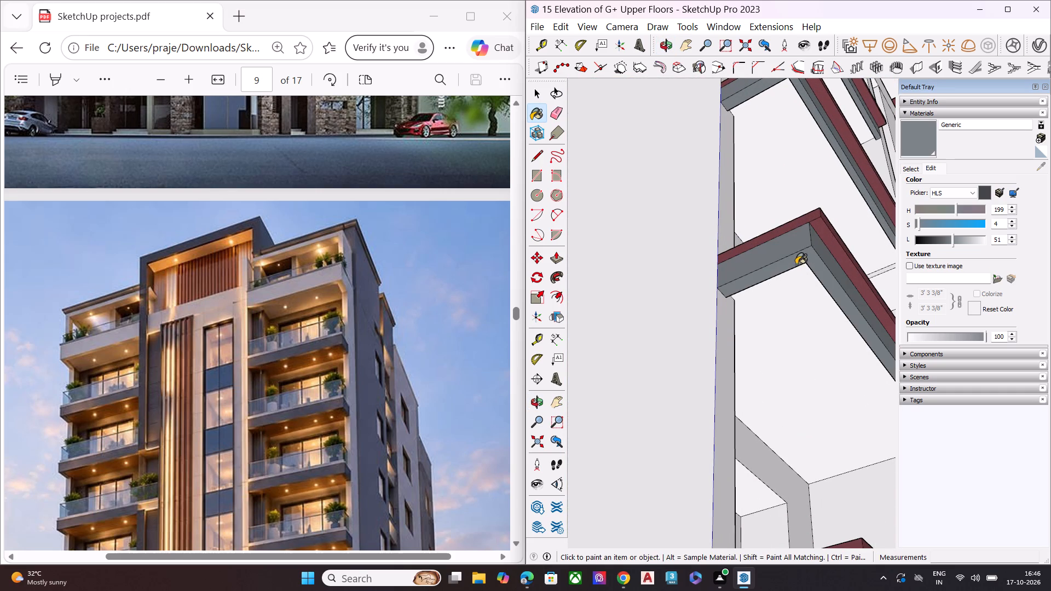
Paint the side, front and underside edge of the fourth left balcony slab from the top with the Generic material.
scroll(696, 262, "down", 4)
scroll(698, 261, "up", 1)
scroll(698, 261, "down", 9)
scroll(741, 385, "up", 9)
left_click(734, 363)
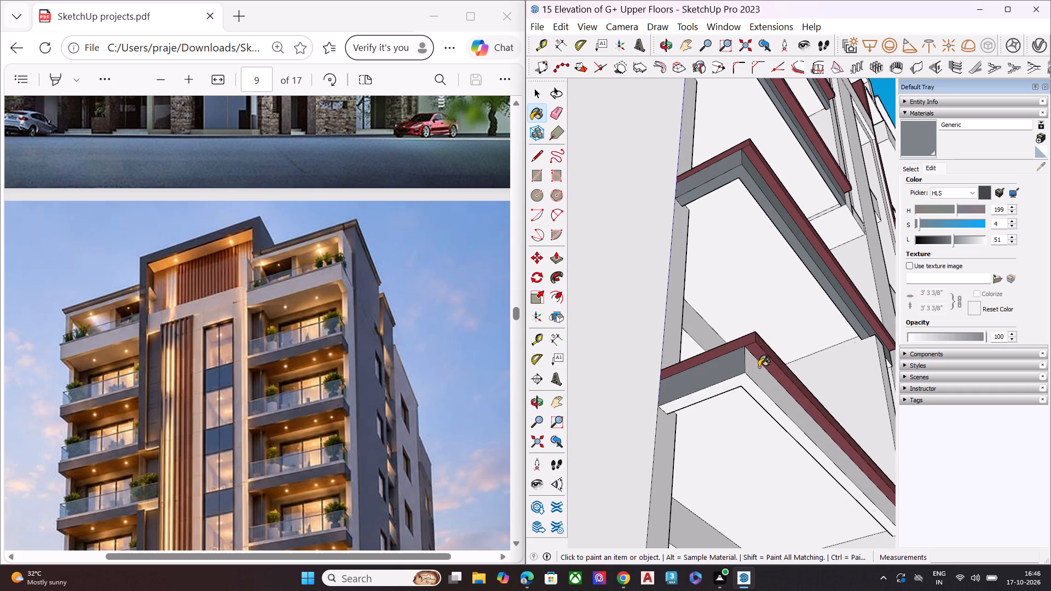
left_click(759, 367)
left_click(752, 387)
Paint the side, front and underside edge of the fifth left balcony slab from the top with the Generic material.
scroll(729, 335, "down", 14)
scroll(738, 470, "up", 4)
scroll(737, 473, "down", 1)
scroll(737, 473, "up", 3)
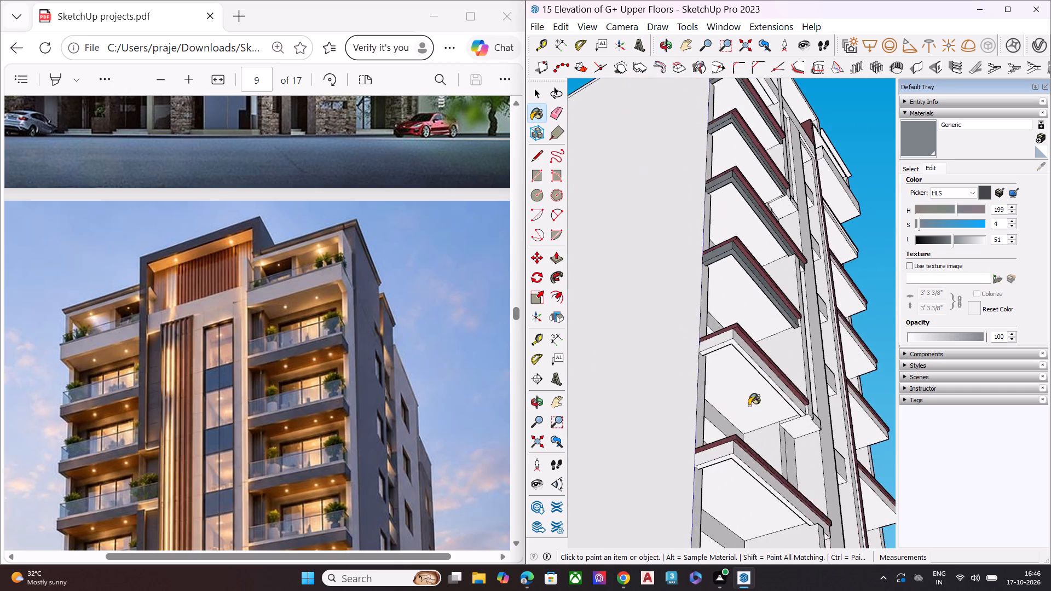
scroll(749, 405, "up", 2)
scroll(749, 360, "down", 1)
scroll(749, 360, "up", 5)
left_click(706, 319)
left_click(731, 323)
left_click(730, 339)
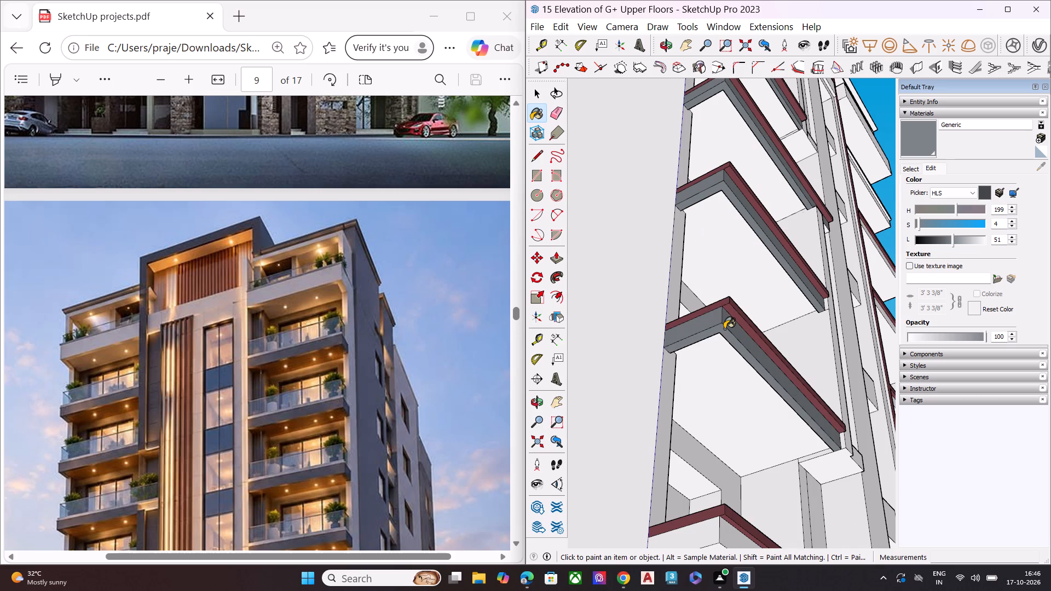
Paint the side, front and underside edge of the sixth left balcony slab from the top with the Generic material.
scroll(724, 329, "down", 12)
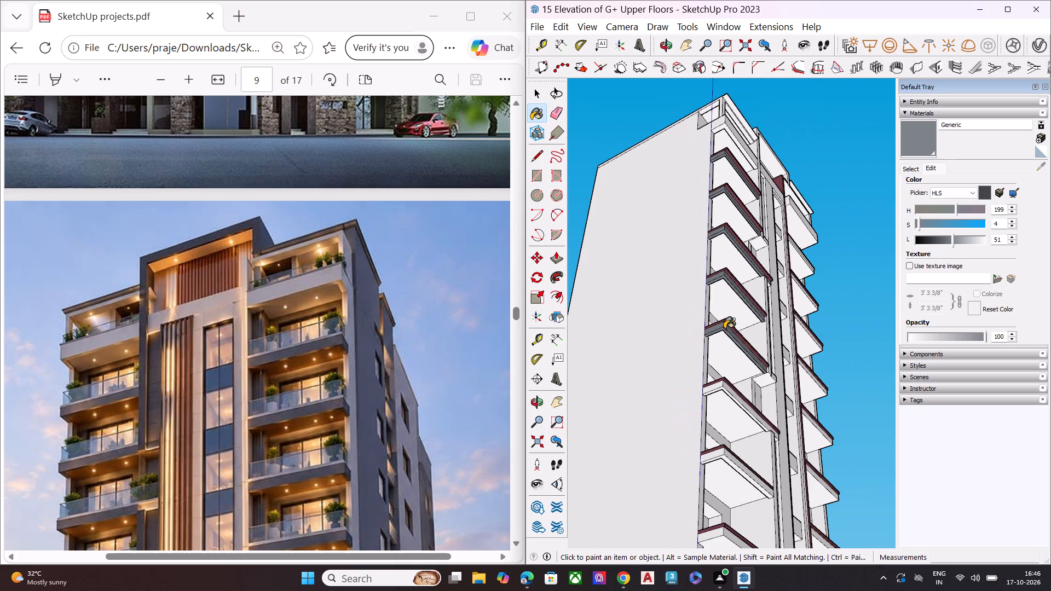
scroll(744, 310, "down", 3)
scroll(744, 309, "up", 1)
scroll(744, 309, "down", 4)
scroll(736, 396, "up", 2)
scroll(736, 396, "down", 1)
scroll(736, 397, "up", 9)
scroll(730, 367, "down", 1)
scroll(730, 367, "up", 6)
scroll(729, 260, "up", 1)
scroll(729, 256, "down", 2)
scroll(728, 255, "up", 2)
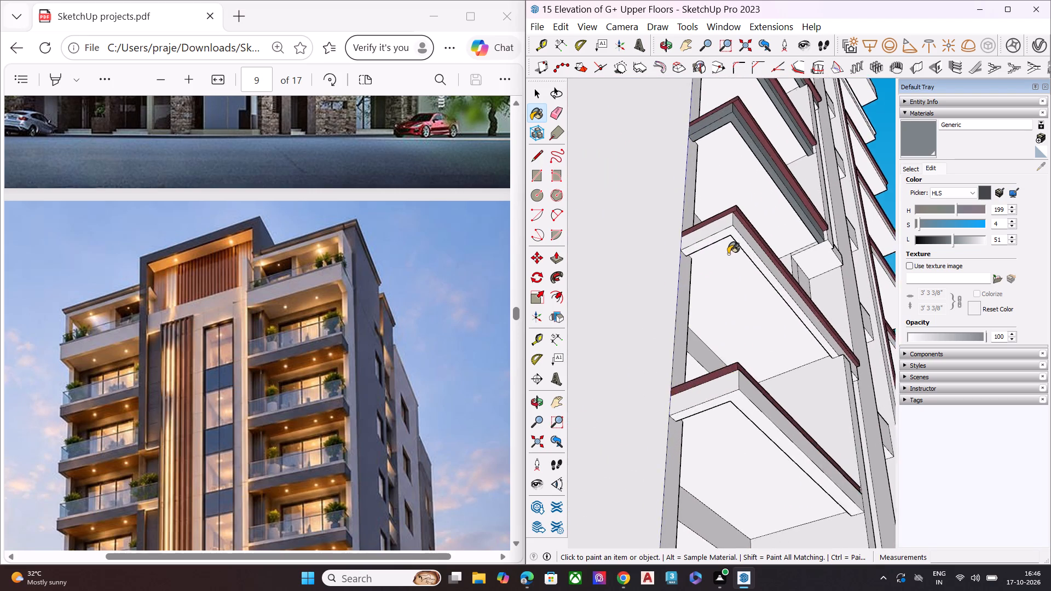
scroll(728, 254, "up", 3)
left_click(723, 210)
left_click(741, 210)
left_click(742, 222)
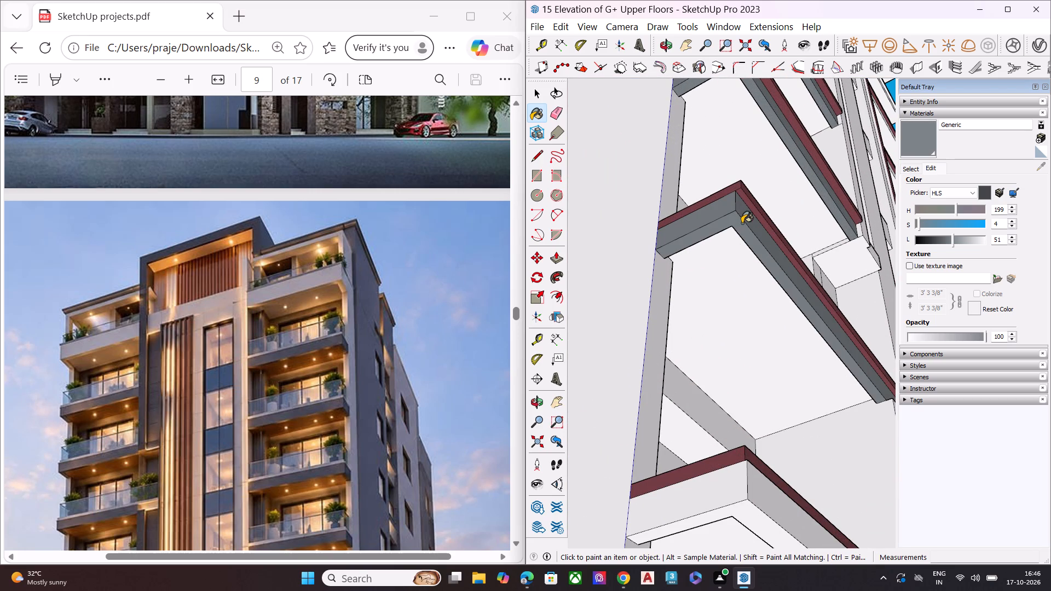
Paint the side, front and underside edge of the seventh left balcony slab with the Generic material, leaving its red trim unpainted.
scroll(741, 230, "down", 6)
scroll(725, 387, "up", 1)
scroll(725, 387, "down", 2)
scroll(725, 387, "up", 5)
left_click(730, 376)
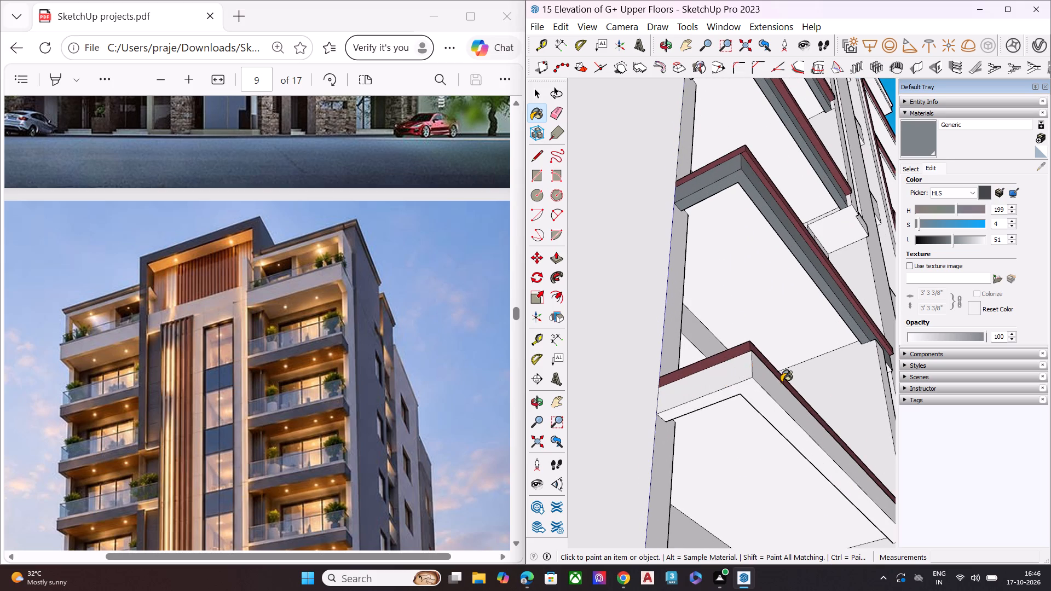
left_click(783, 382)
key("ctrl+z")
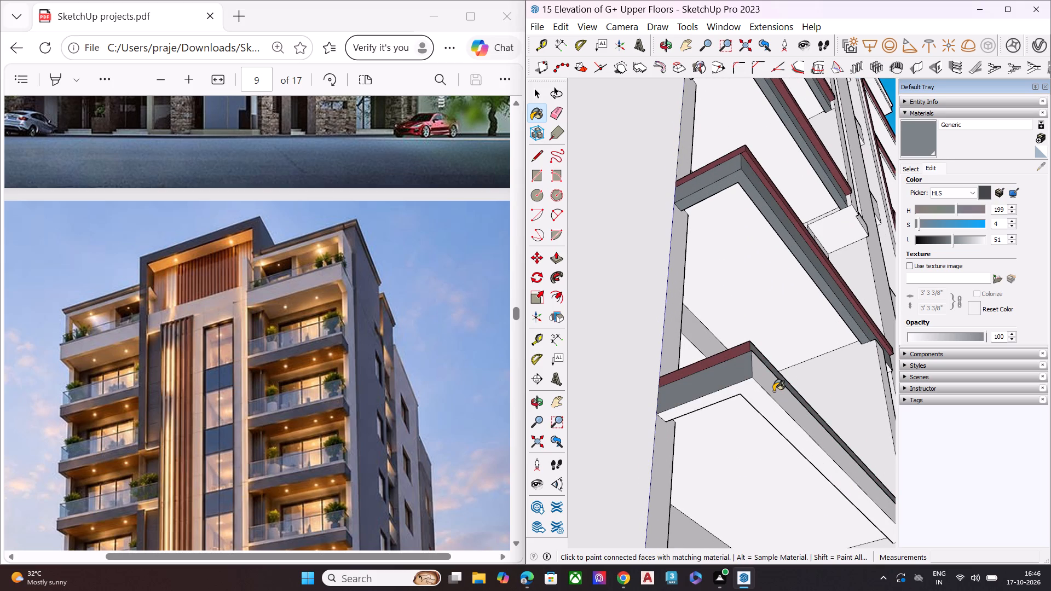
left_click(773, 395)
left_click(770, 409)
scroll(734, 349, "down", 8)
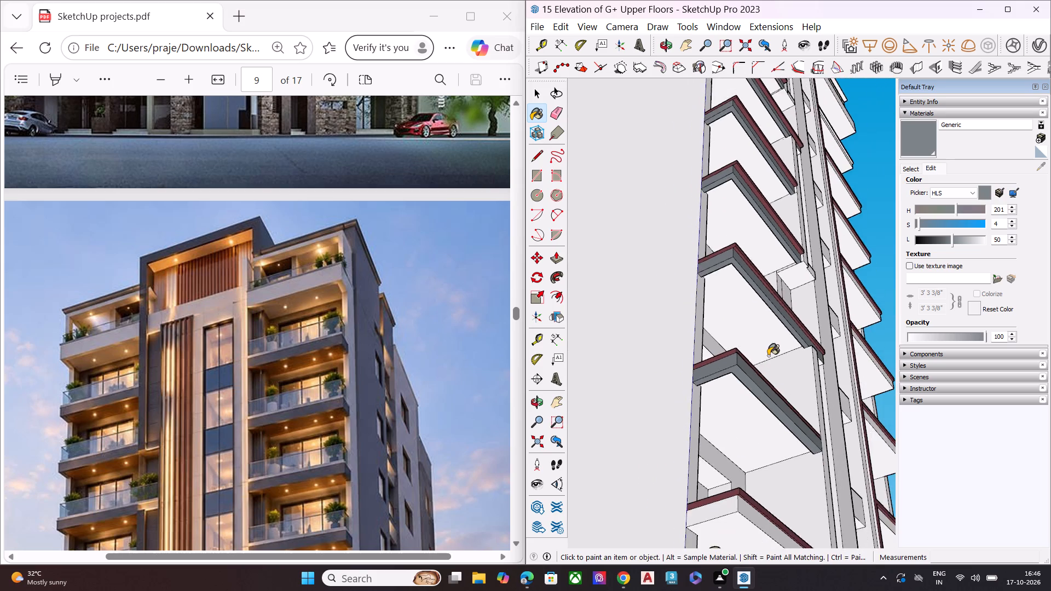
Paint the small underside face at the sixth left balcony slab's projecting end, beyond the pillar, with the Generic material.
middle_click_drag(768, 356, 696, 385)
scroll(735, 360, "down", 4)
scroll(772, 375, "up", 1)
scroll(772, 375, "down", 1)
scroll(772, 375, "up", 9)
scroll(770, 369, "down", 1)
scroll(770, 369, "up", 6)
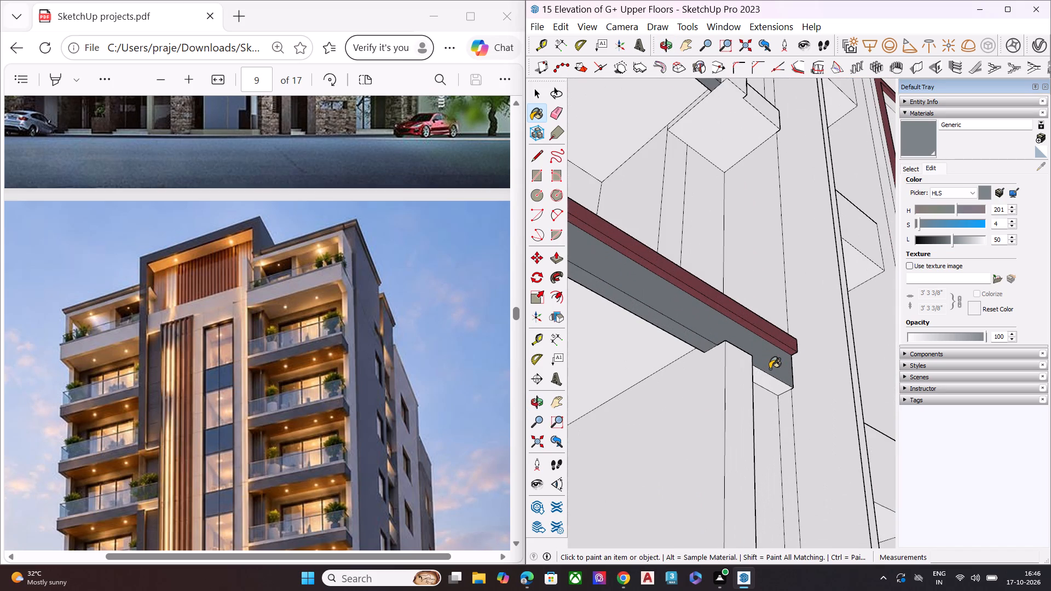
left_click(772, 382)
Paint the front and side edges of the topmost red-trimmed balcony slab on the building's right side with the Generic material.
scroll(727, 326, "down", 8)
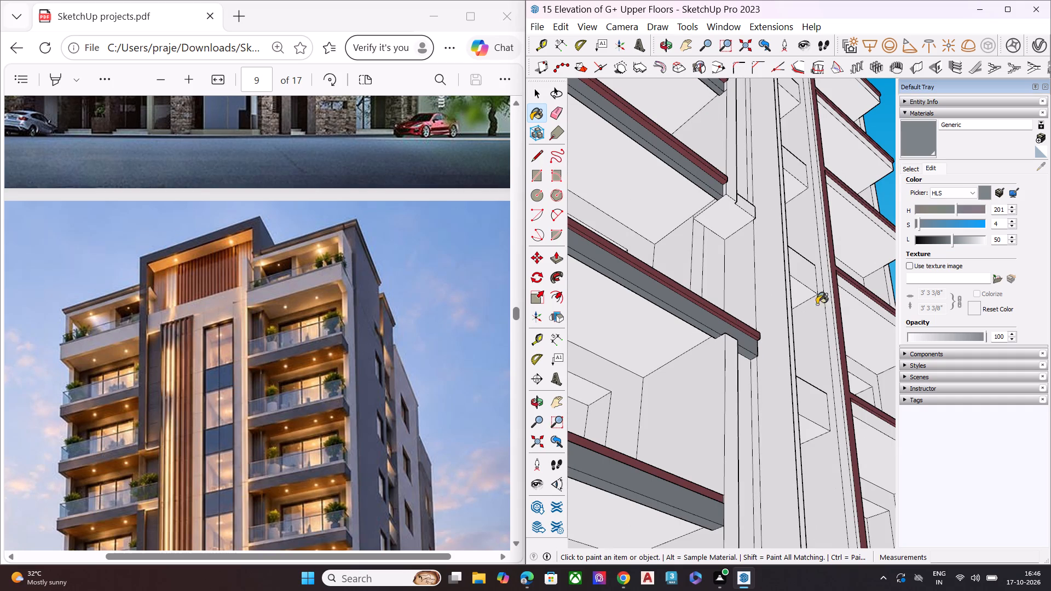
scroll(853, 281, "down", 7)
scroll(748, 302, "down", 5)
middle_click_drag(765, 328, 723, 479)
scroll(764, 337, "down", 1)
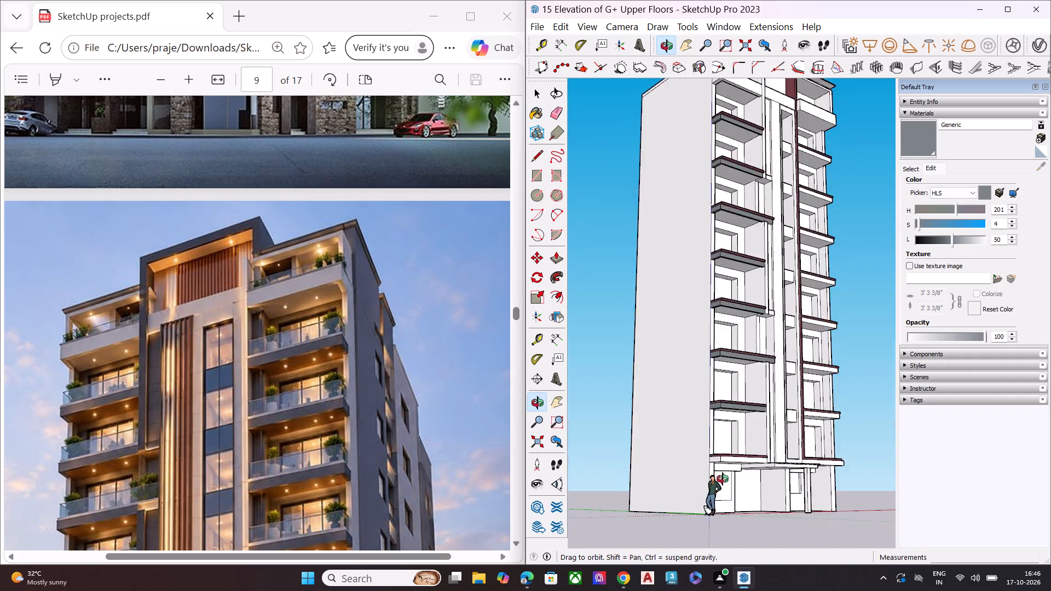
middle_click_drag(723, 479, 652, 492)
scroll(775, 252, "up", 1)
scroll(720, 322, "down", 4)
scroll(707, 356, "up", 1)
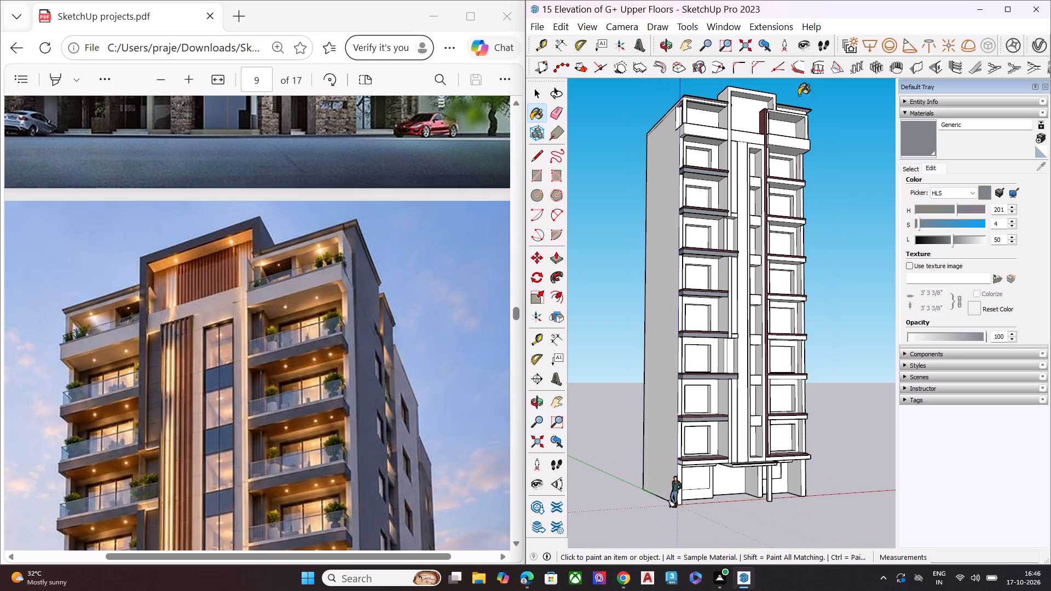
scroll(799, 90, "up", 9)
scroll(709, 162, "down", 1)
scroll(695, 169, "up", 1)
scroll(799, 219, "up", 1)
middle_click_drag(800, 217, 840, 159)
scroll(835, 241, "up", 1)
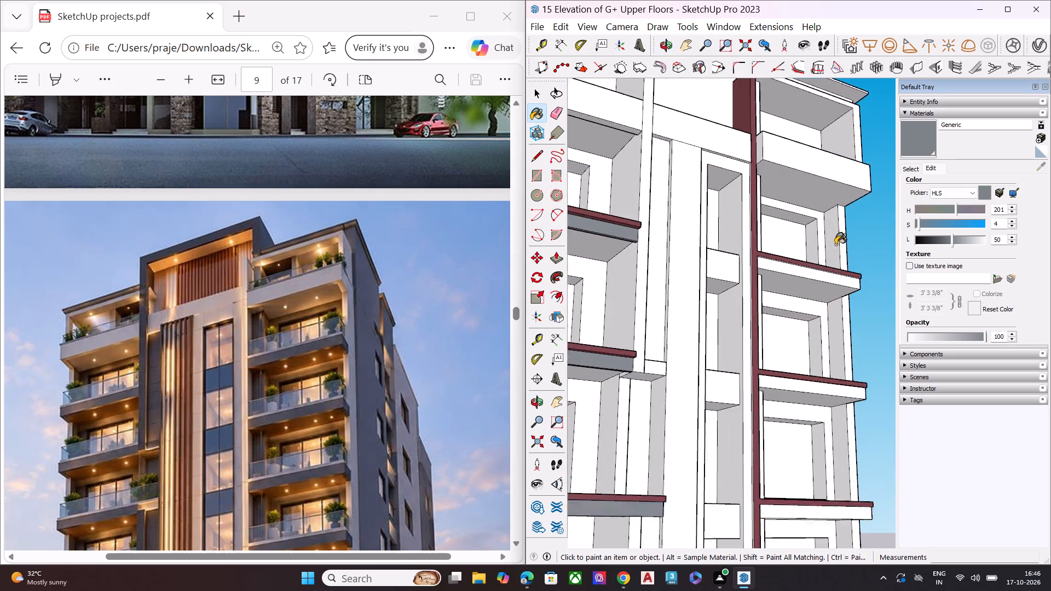
scroll(835, 245, "up", 2)
scroll(833, 255, "down", 1)
scroll(831, 258, "up", 2)
left_click(814, 289)
middle_click_drag(842, 292, 712, 281)
scroll(842, 292, "up", 1)
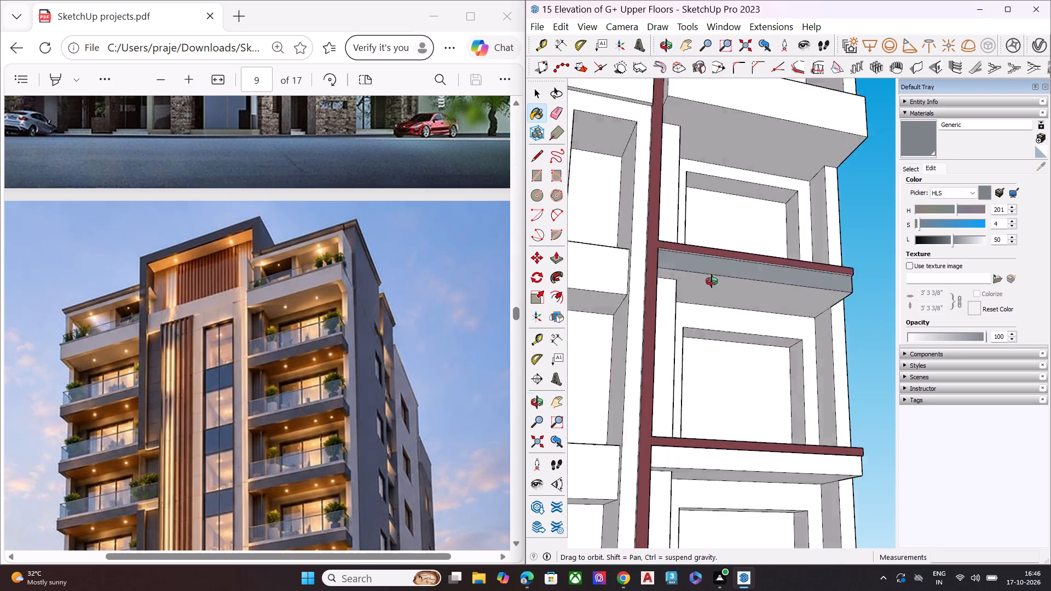
middle_click_drag(712, 281, 613, 281)
middle_click_drag(755, 291, 653, 291)
scroll(683, 268, "up", 3)
left_click(667, 282)
Paint the front and side edges of the second right balcony slab from the top with the Generic material.
scroll(725, 266, "down", 7)
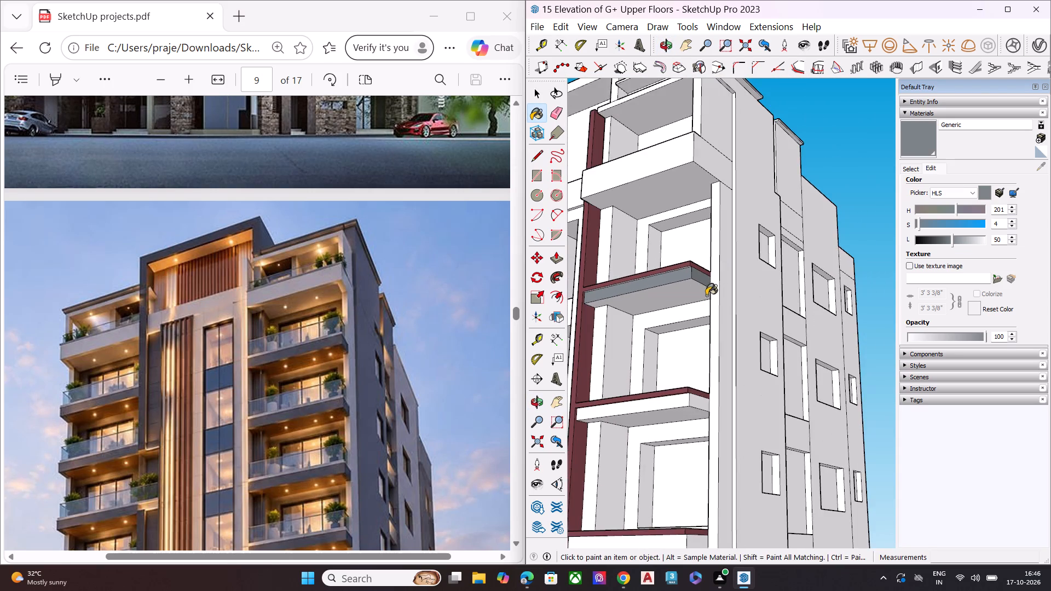
scroll(713, 312, "down", 2)
scroll(680, 398, "up", 6)
left_click(697, 369)
left_click(711, 370)
scroll(720, 362, "down", 2)
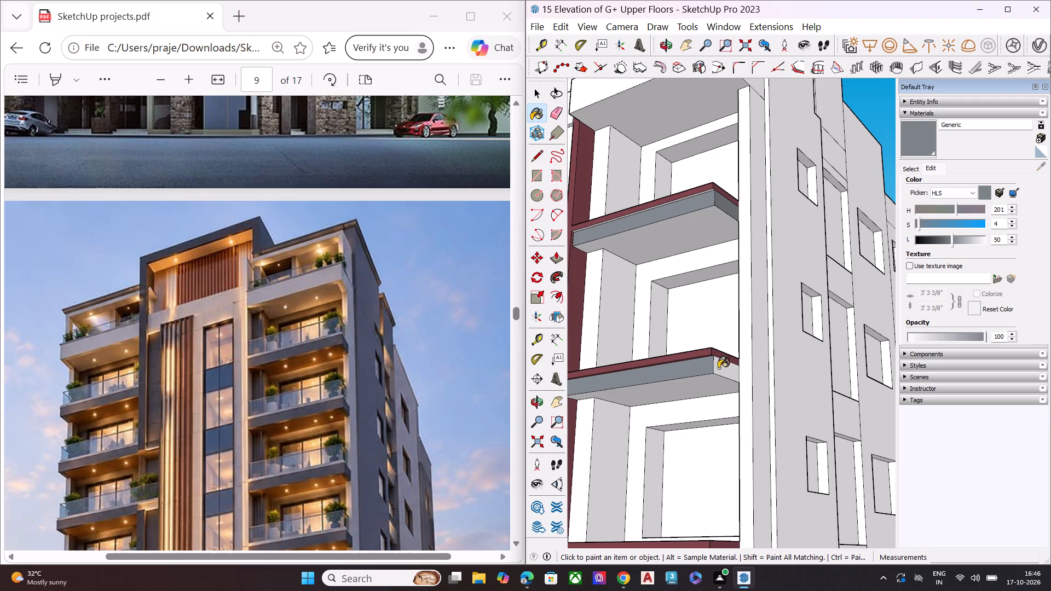
left_click(719, 369)
Paint the front and side edges of the third right balcony slab from the top with the Generic material.
scroll(749, 258, "down", 5)
scroll(749, 258, "up", 1)
scroll(749, 258, "down", 1)
scroll(721, 422, "up", 1)
scroll(721, 426, "down", 1)
scroll(721, 427, "up", 3)
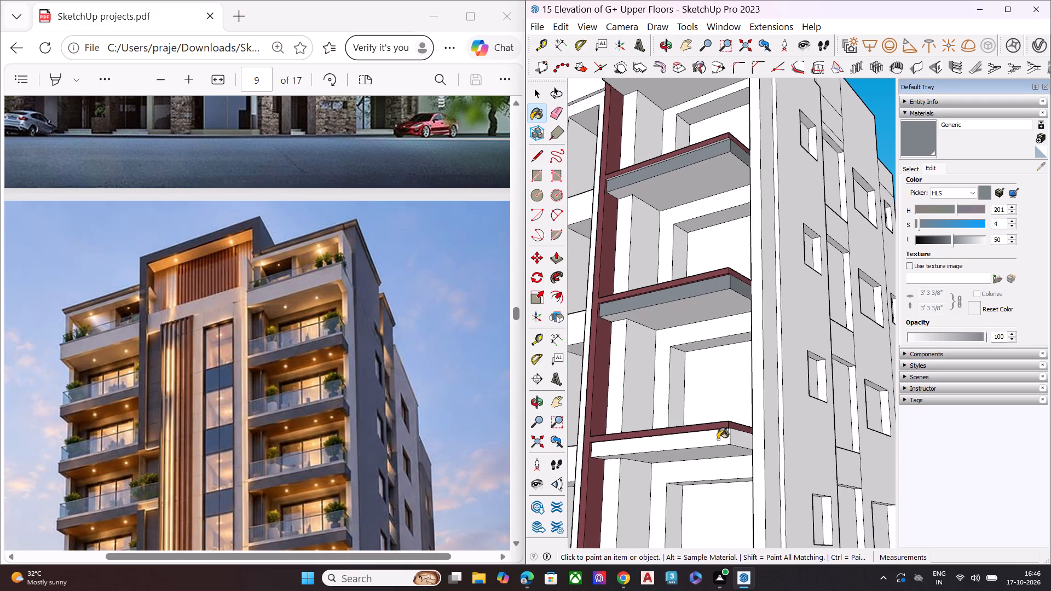
left_click(718, 439)
left_click(735, 442)
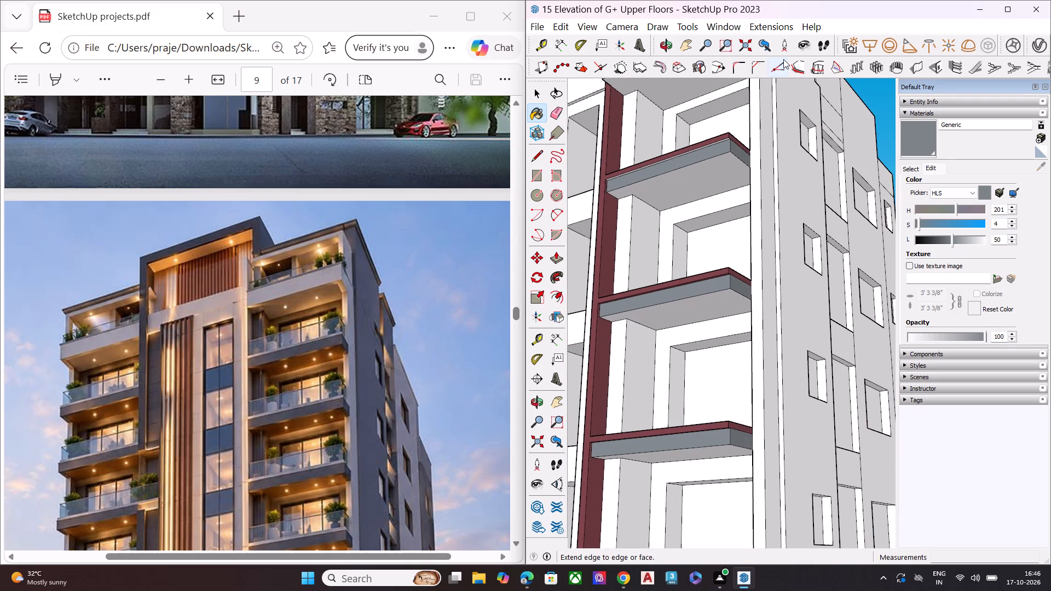
Paint the front and side edges of the fifth right balcony slab from the top with the Generic material.
scroll(758, 100, "down", 6)
scroll(704, 224, "up", 7)
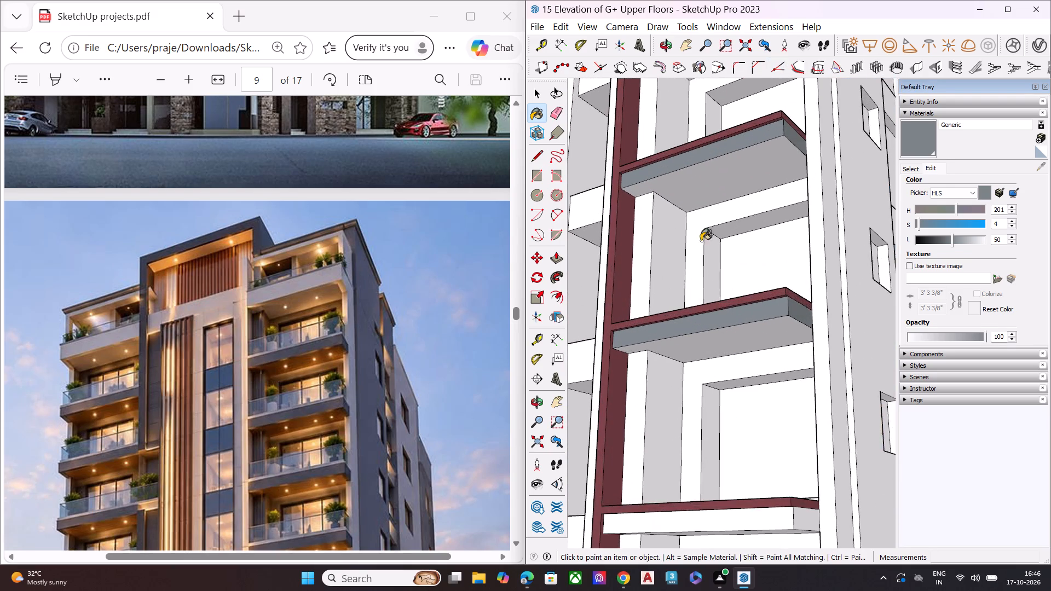
scroll(690, 185, "down", 8)
scroll(699, 283, "down", 1)
middle_click_drag(711, 437, 706, 400)
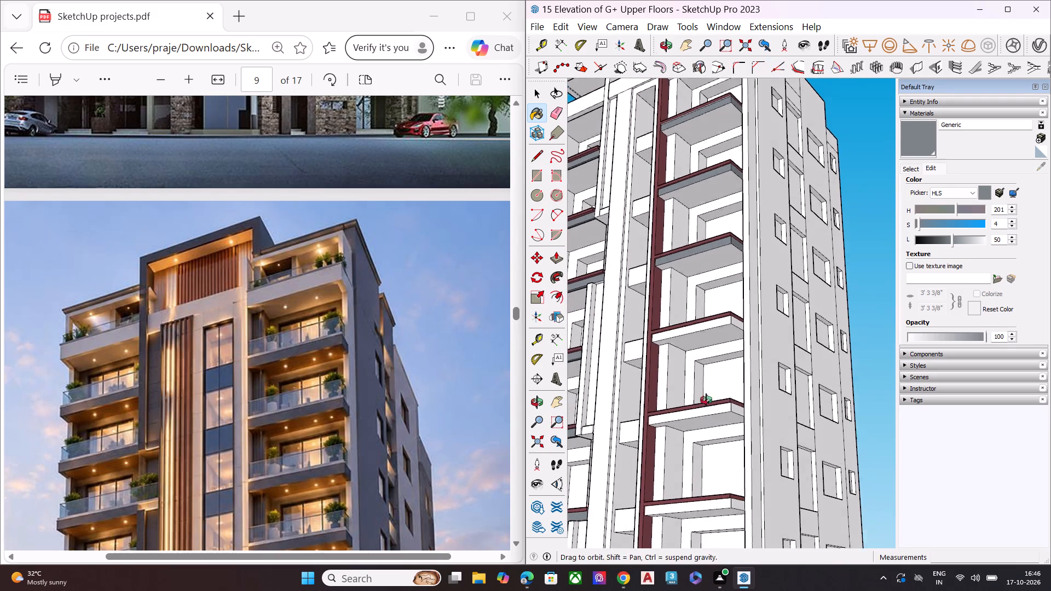
middle_click_drag(706, 400, 709, 363)
scroll(711, 372, "up", 2)
scroll(719, 395, "down", 1)
scroll(721, 395, "up", 2)
scroll(725, 392, "down", 1)
scroll(727, 392, "up", 3)
left_click(723, 371)
left_click(742, 376)
Paint the front and side edges of the sixth right balcony slab from the top with the Generic material.
scroll(723, 340, "down", 4)
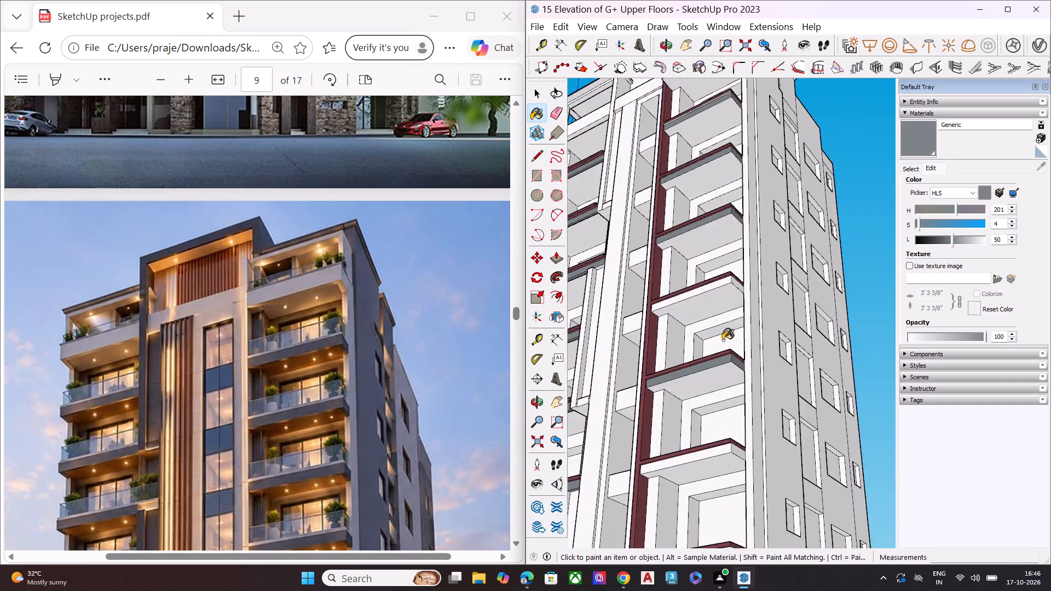
scroll(723, 340, "down", 3)
scroll(721, 444, "up", 6)
left_click(721, 393)
left_click(754, 399)
Paint the front and side edges of the seventh right balcony slab from the top with the Generic material.
scroll(676, 364, "down", 7)
scroll(677, 472, "up", 8)
left_click(713, 408)
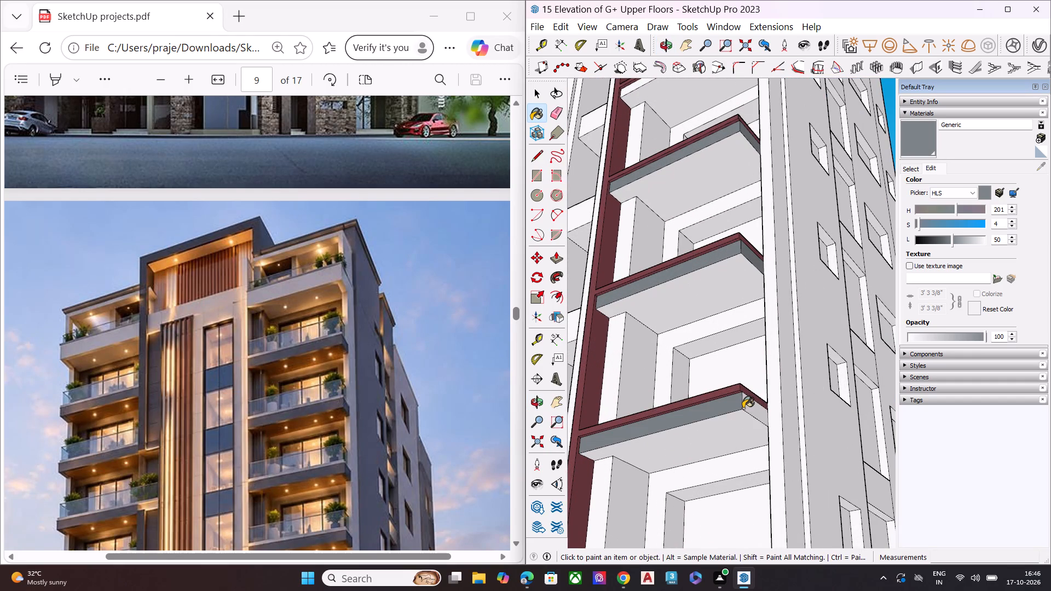
left_click(743, 408)
Paint the front and side edges of the lowest right balcony slab, above the ground floor, with the Generic material.
scroll(708, 365, "down", 7)
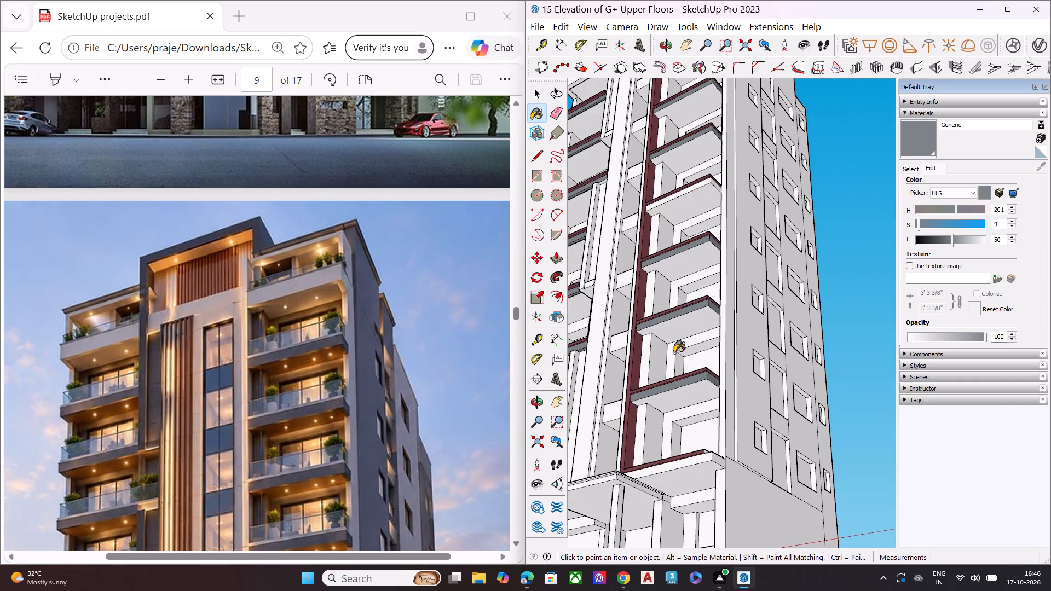
scroll(674, 353, "down", 7)
scroll(700, 457, "up", 8)
scroll(654, 298, "up", 8)
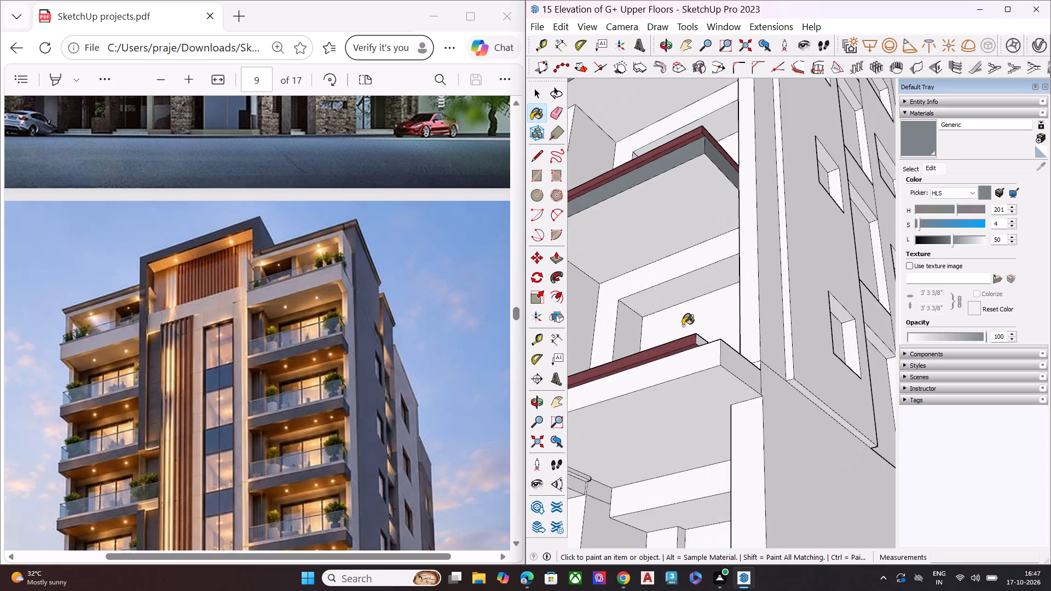
left_click(691, 350)
left_click(724, 359)
Examine the painted balcony slabs and the upper facade from the front, above and below.
scroll(733, 349, "down", 10)
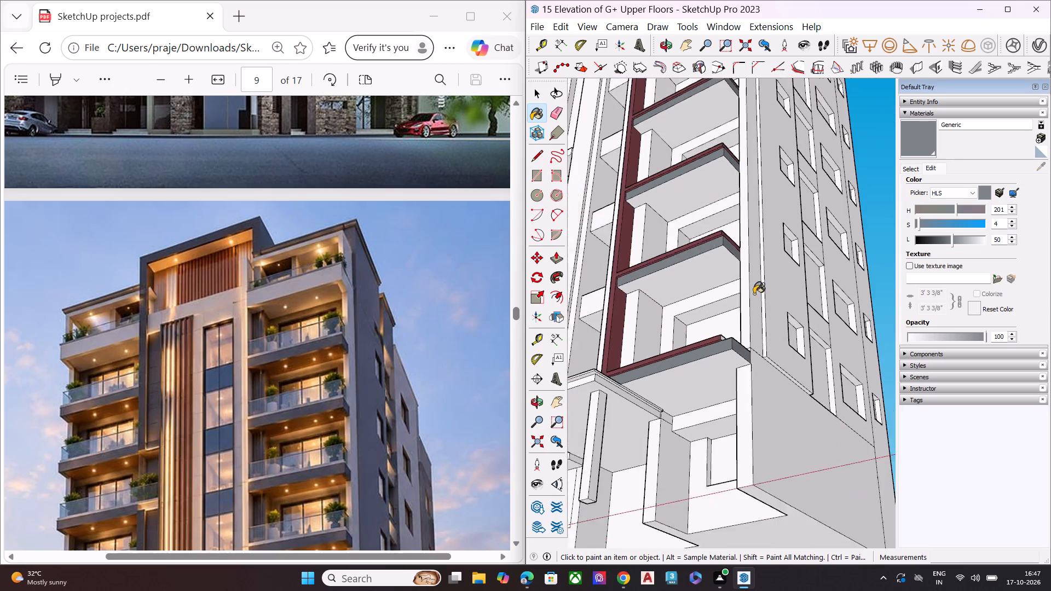
scroll(754, 294, "down", 15)
scroll(722, 283, "up", 1)
middle_click_drag(722, 283, 939, 474)
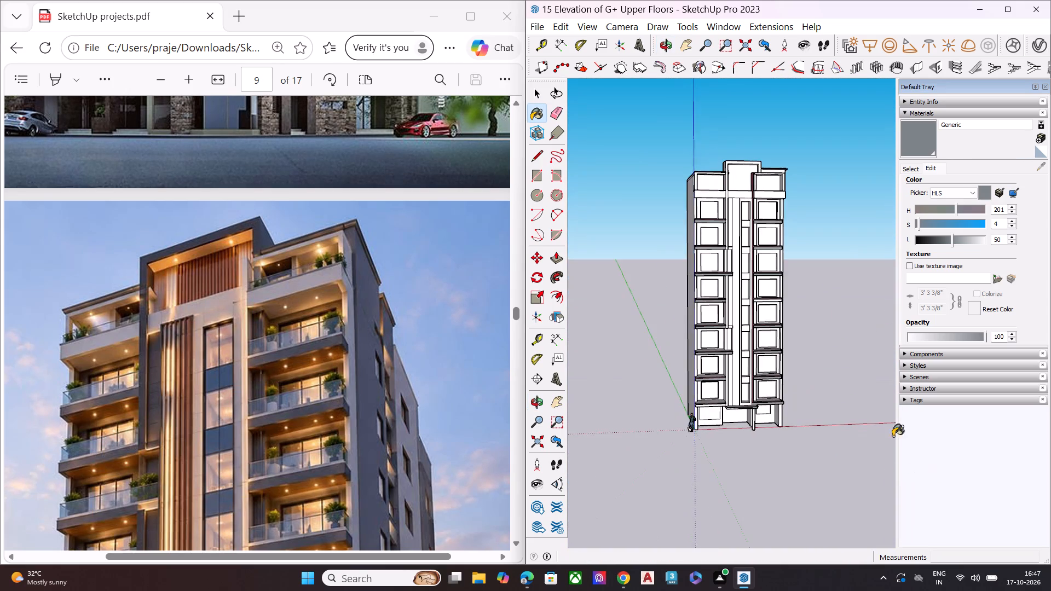
middle_click_drag(734, 383, 904, 360)
scroll(799, 294, "up", 11)
scroll(748, 255, "down", 6)
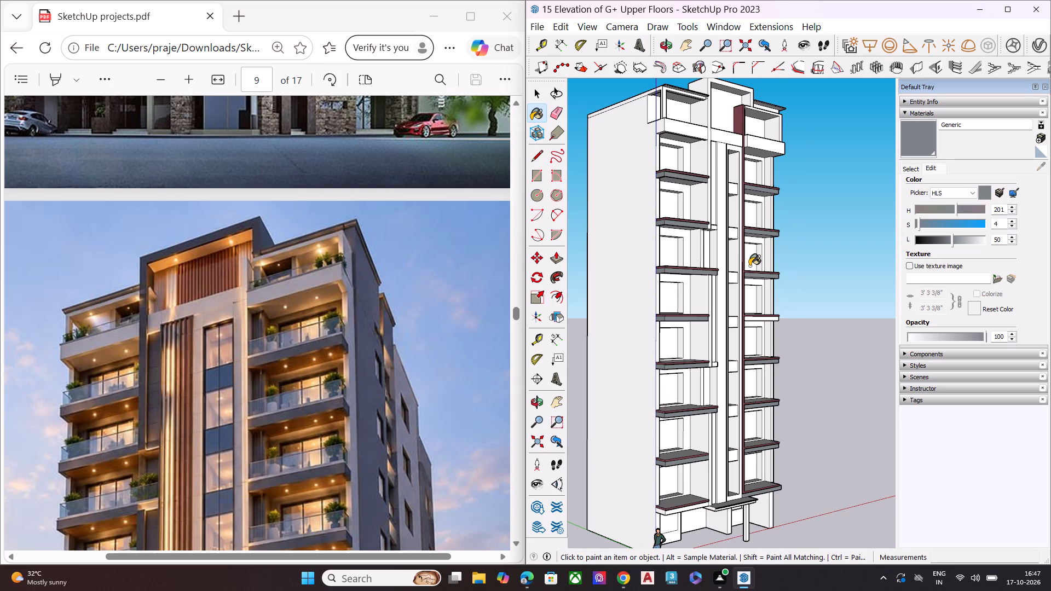
middle_click_drag(749, 268, 726, 488)
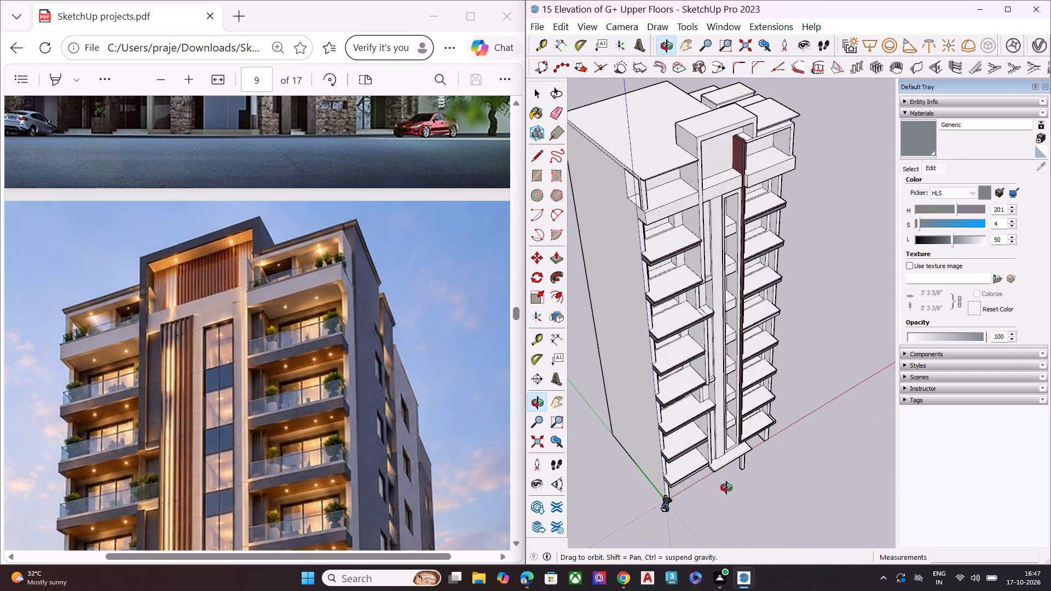
middle_click_drag(726, 488, 402, 176)
middle_click_drag(603, 269, 508, 108)
scroll(625, 182, "up", 10)
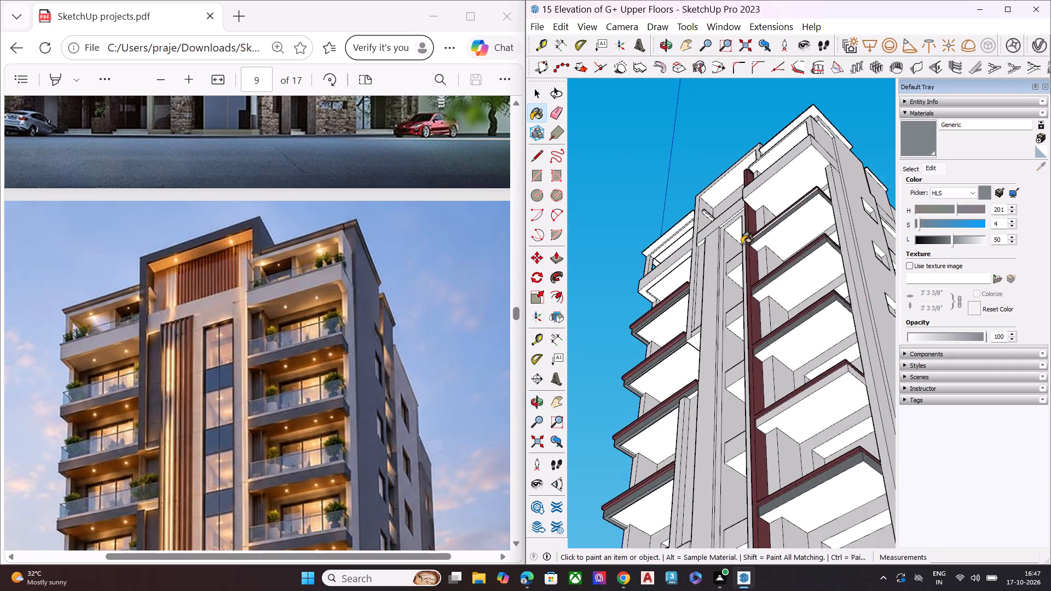
scroll(742, 244, "up", 1)
middle_click_drag(755, 256, 747, 442)
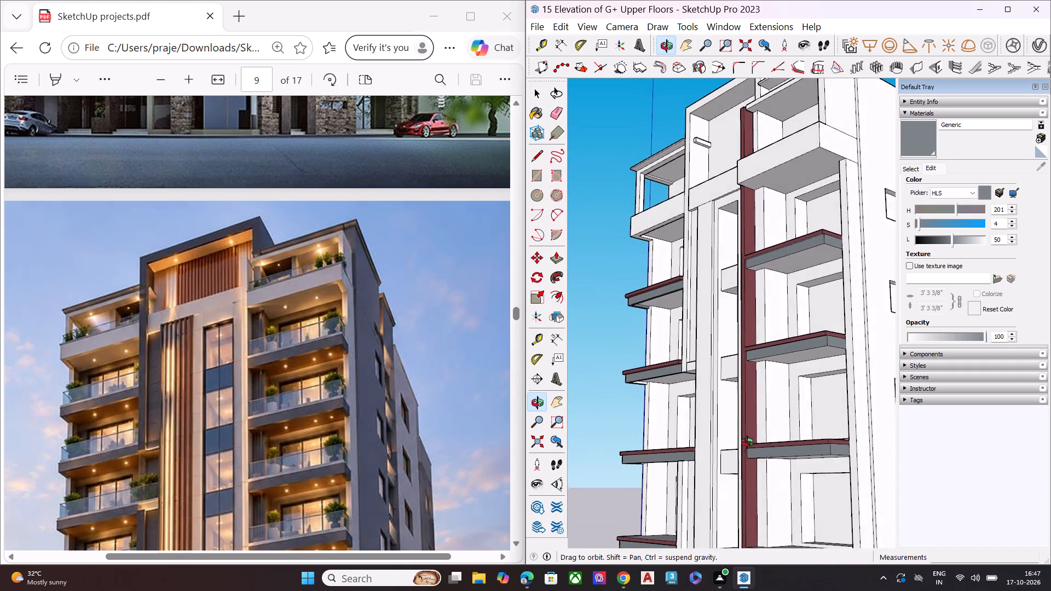
middle_click_drag(747, 442, 823, 442)
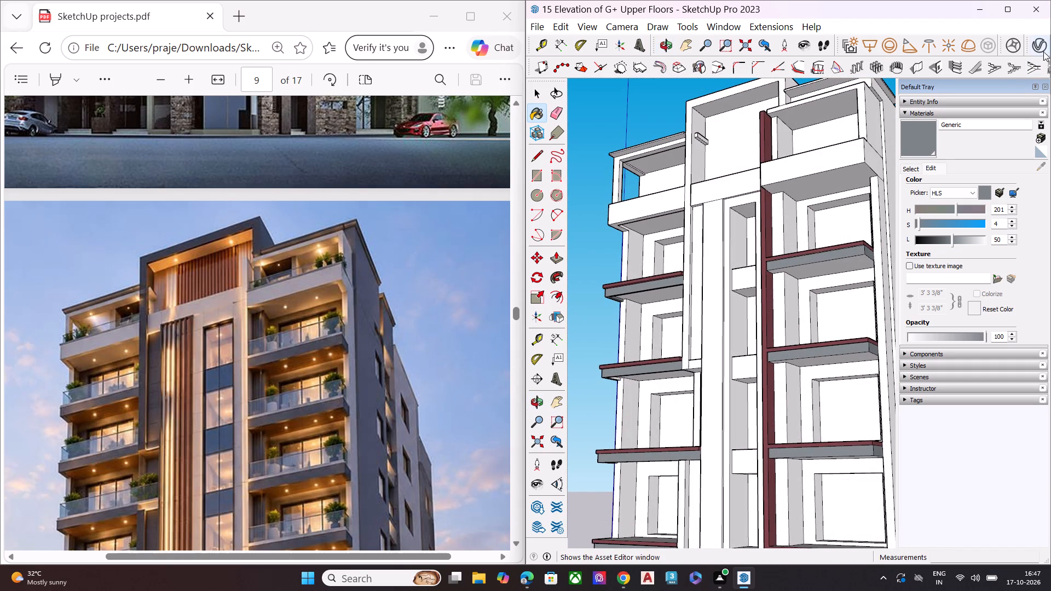
Delete Material4 from the scene materials in the V-Ray Asset Editor.
left_click(1040, 47)
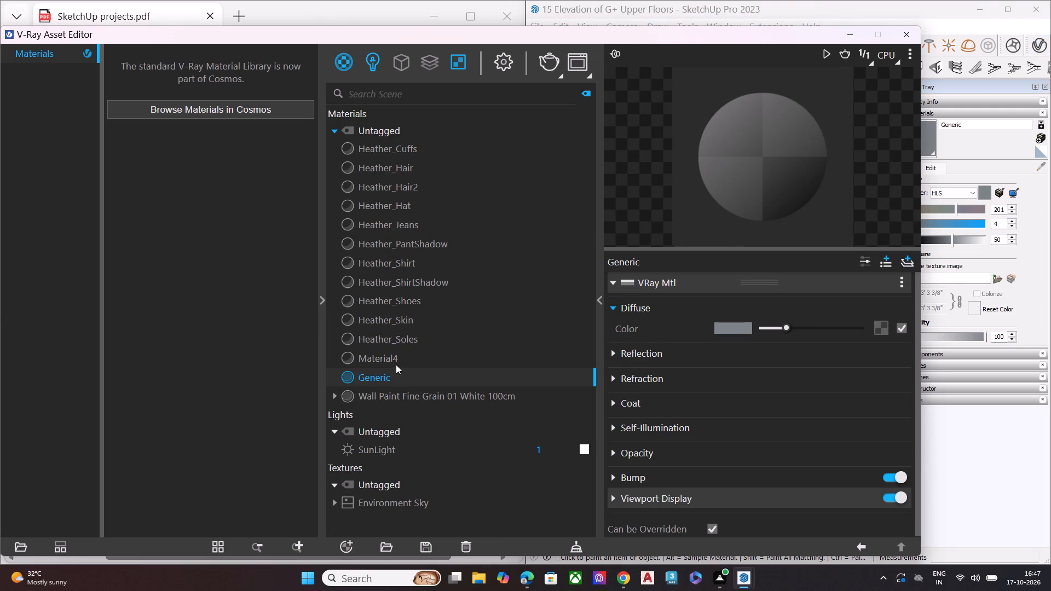
left_click(396, 363)
right_click(396, 362)
left_click(448, 431)
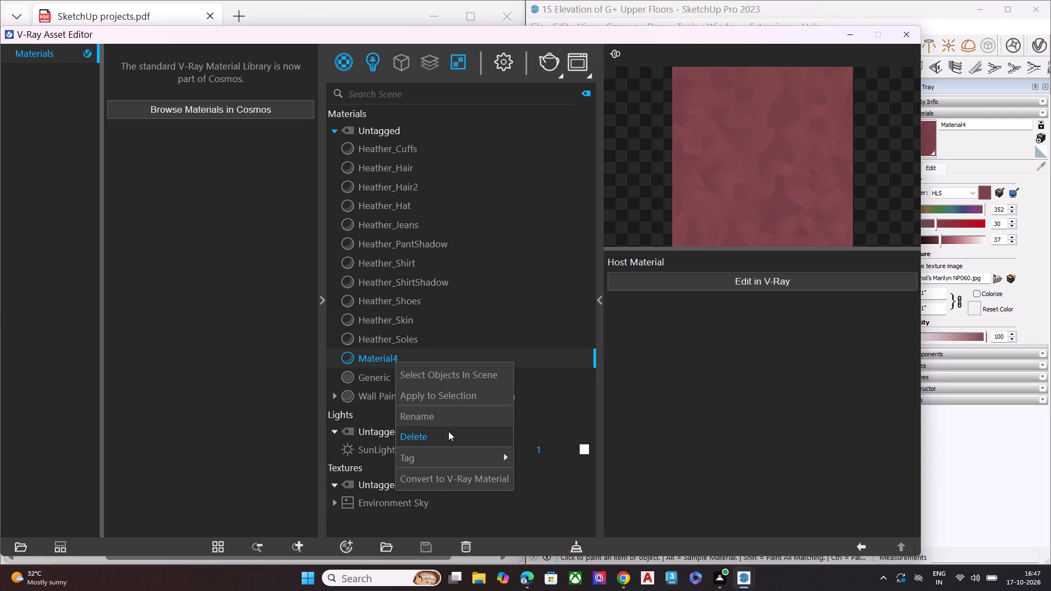
left_click(545, 289)
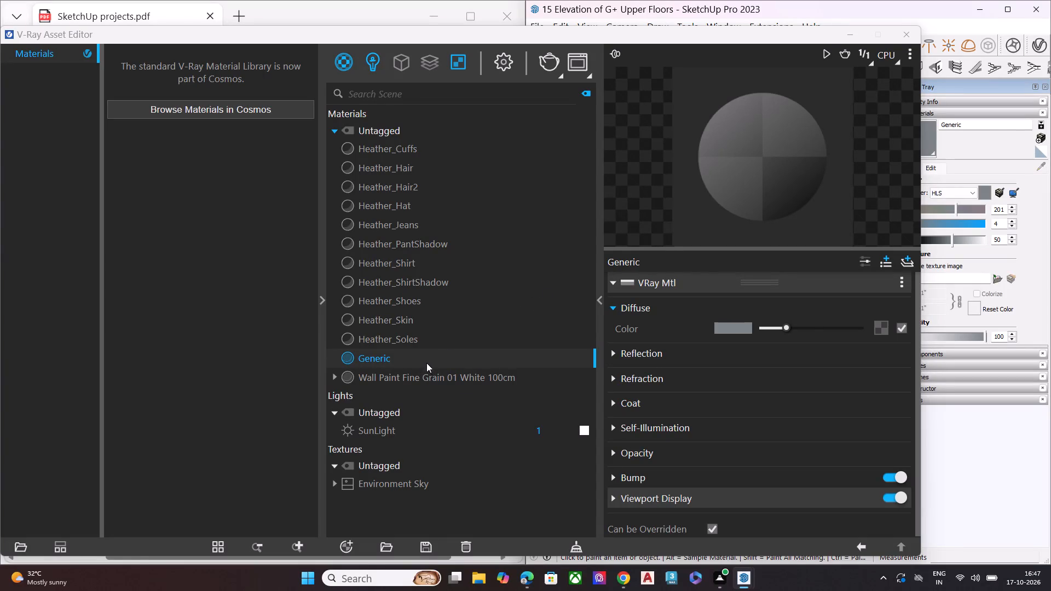
Create a new V-Ray material of the Generic type.
left_click(431, 378)
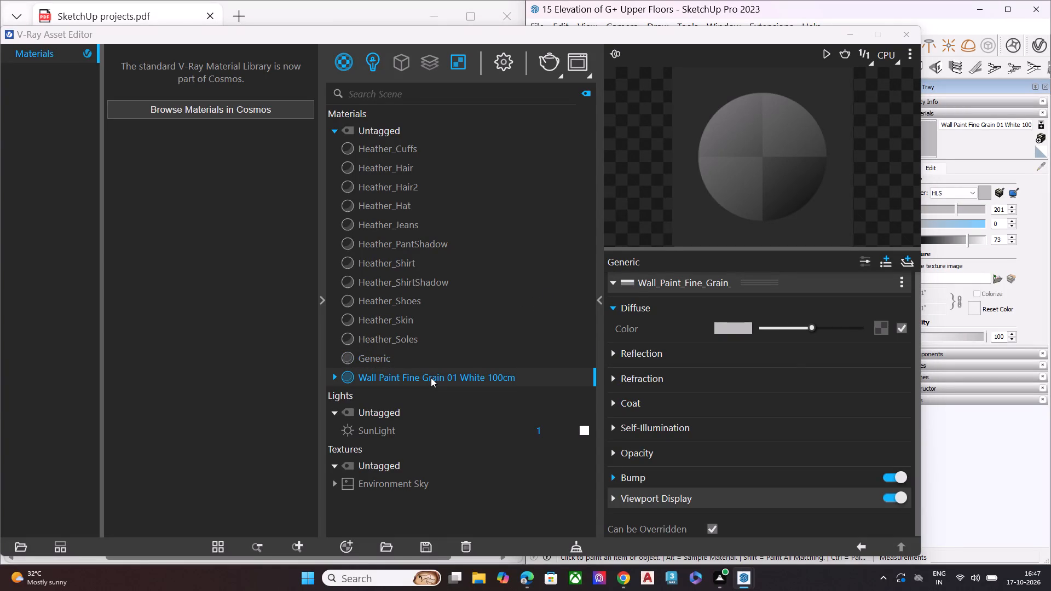
left_click(343, 546)
left_click(379, 529)
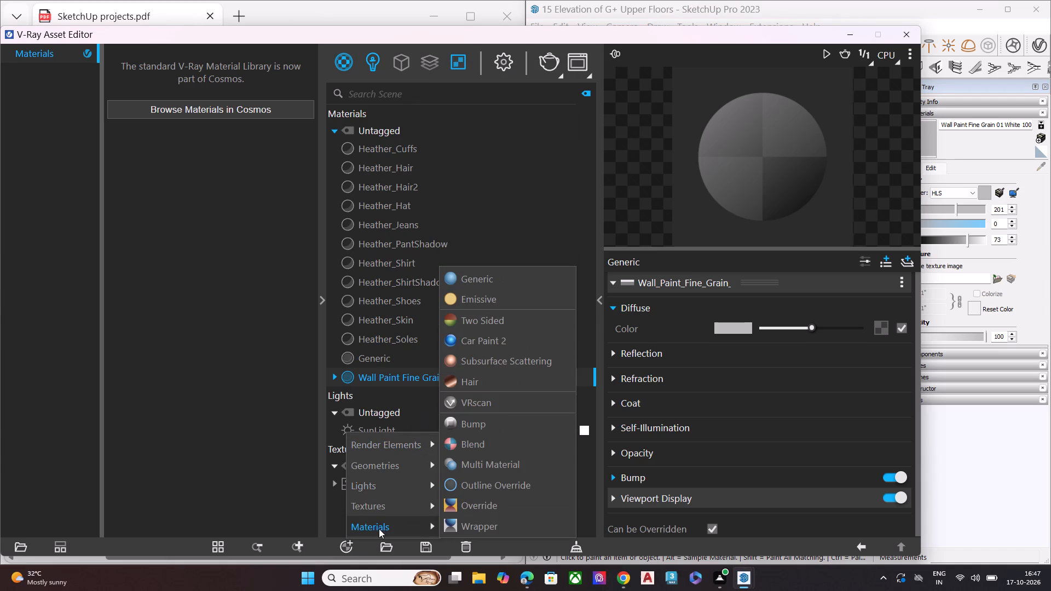
left_click(492, 281)
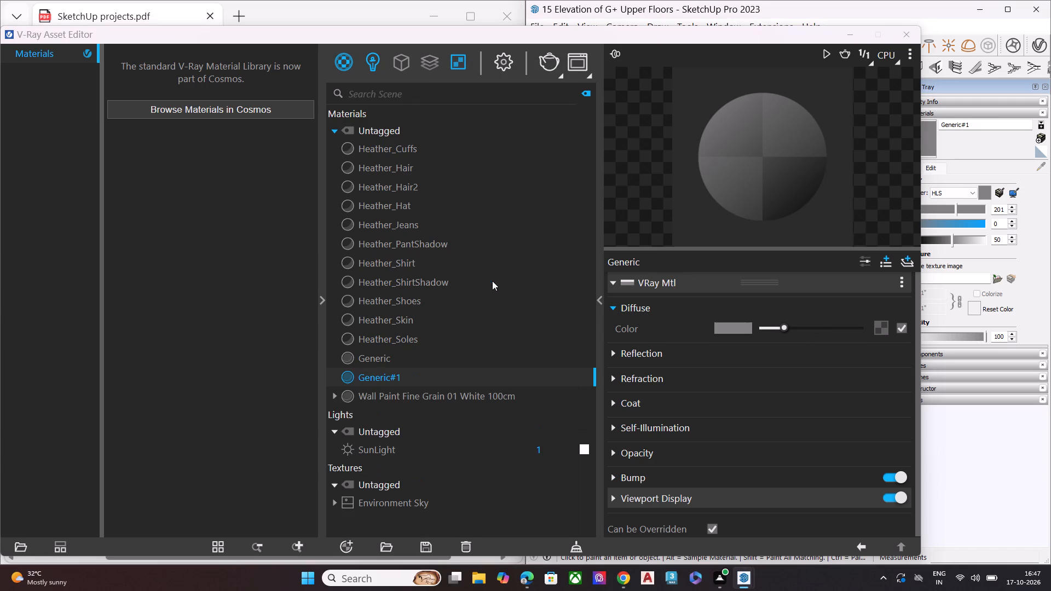
Rename the new Generic#1 material as begine.
left_click(452, 376)
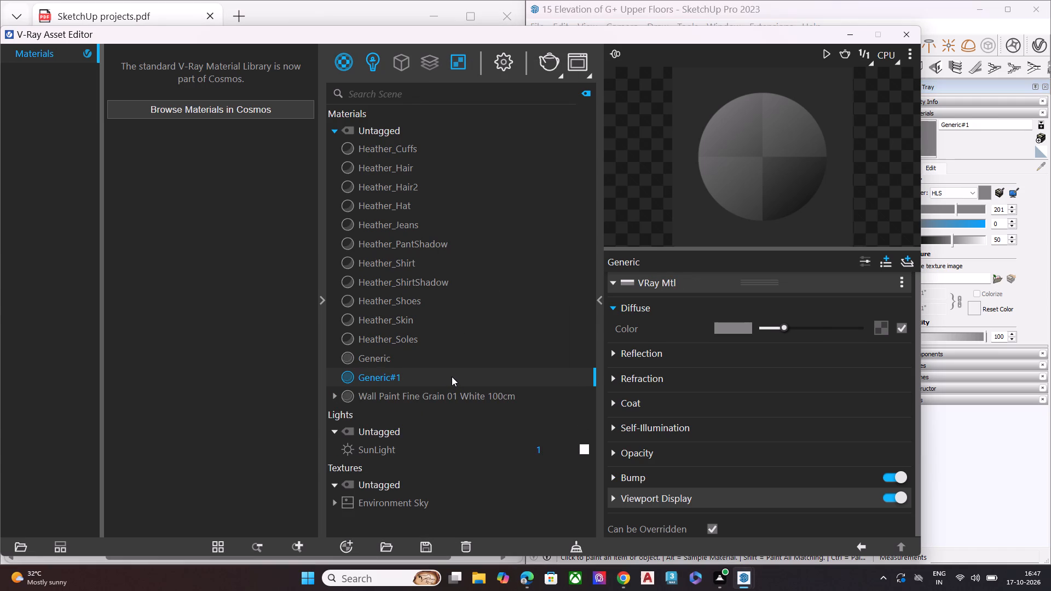
right_click(452, 376)
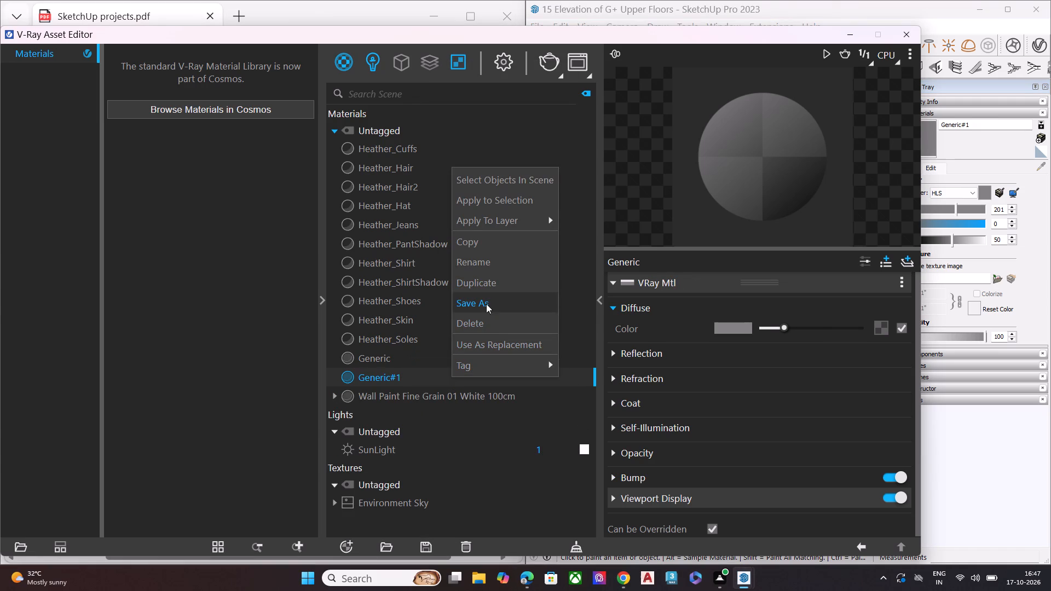
left_click(499, 262)
key("BackSpace")
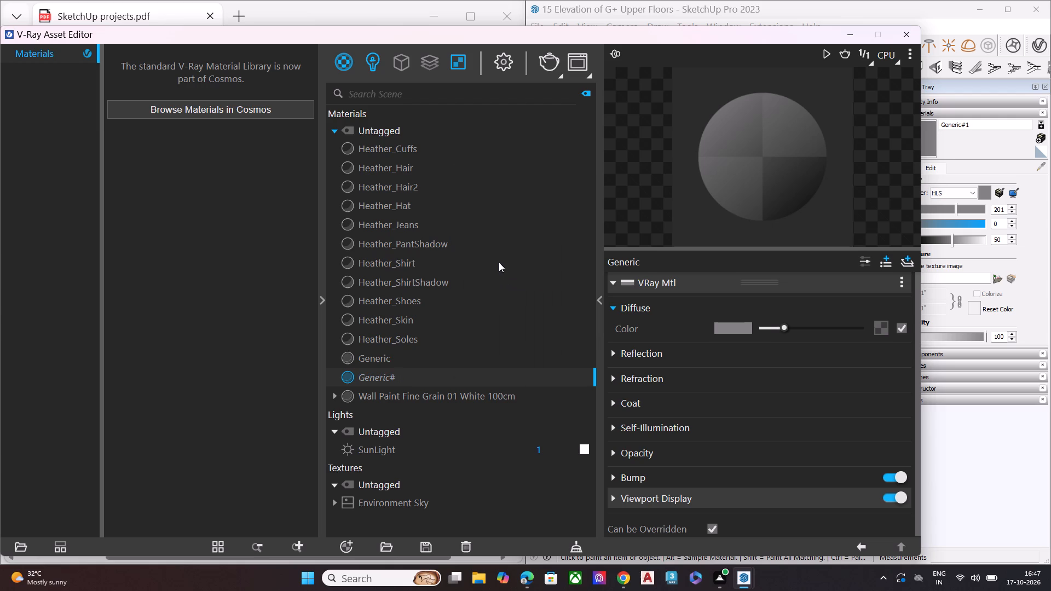
key("BackSpace")
key("BackSpace")
key("BackSpace")
key("BackSpace")
key("BackSpace")
key("BackSpace")
key("BackSpace")
key("BackSpace")
key("BackSpace")
key("BackSpace")
key("BackSpace")
key("BackSpace")
key("BackSpace")
key("BackSpace")
key("BackSpace")
type("begine")
key("Return")
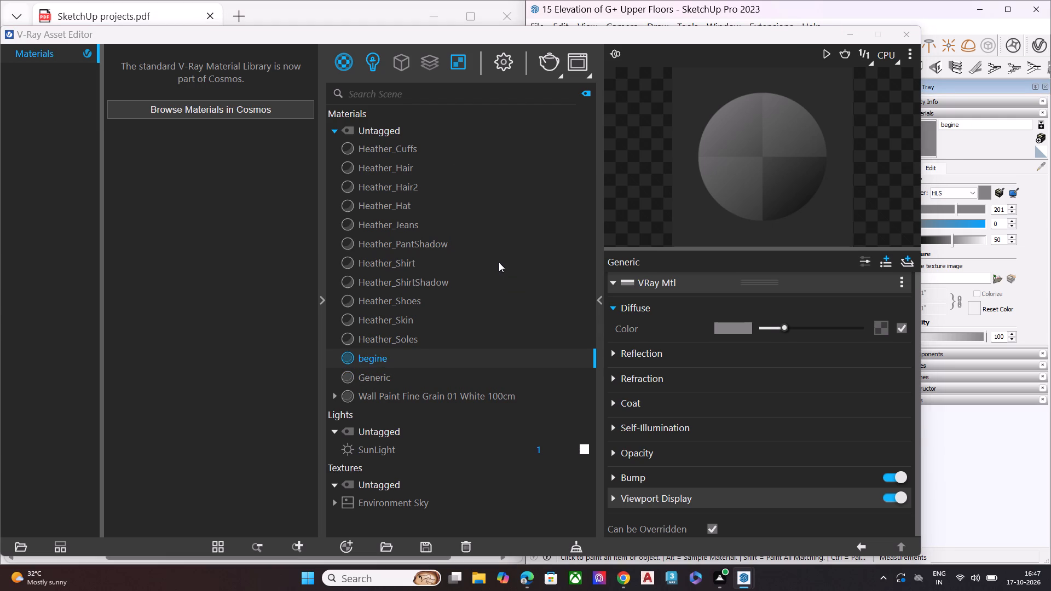
Set the begine material's diffuse colour to red 205, green 218 and blue 180 on the 0 to 255 range.
left_click(730, 332)
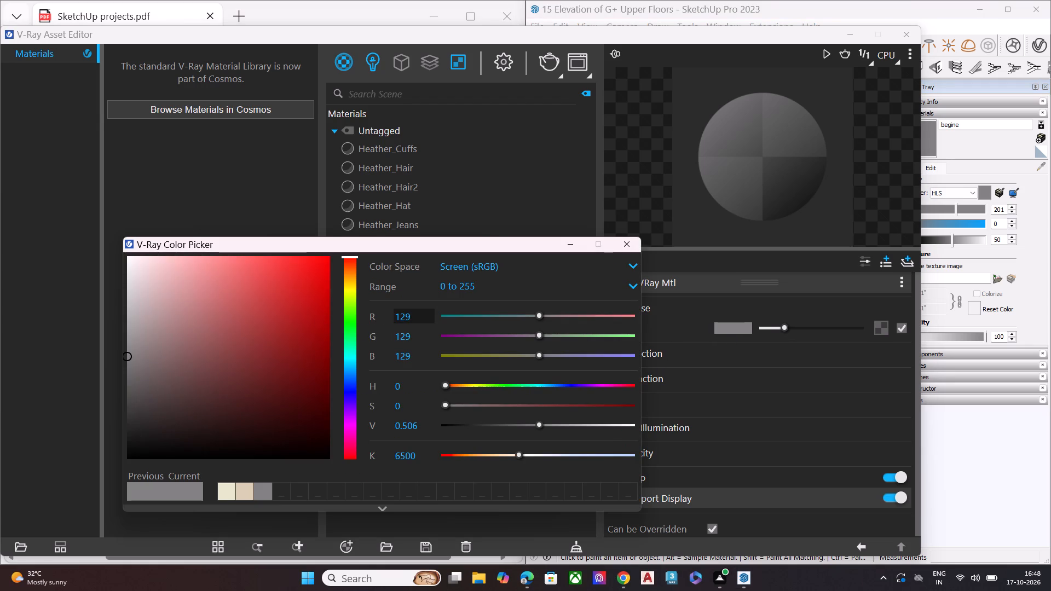
left_click(417, 316)
key("BackSpace")
key("BackSpace")
key("BackSpace")
key("BackSpace")
key("2")
type("05")
key("Return")
left_click(424, 341)
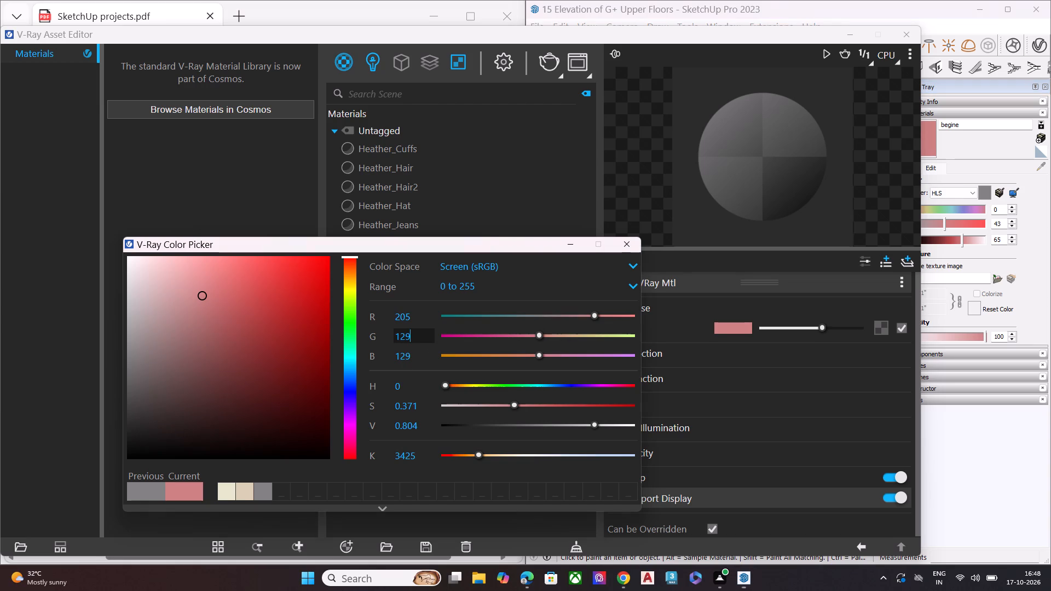
key("BackSpace")
key("BackSpace")
key("BackSpace")
type("21")
key("8")
key("Return")
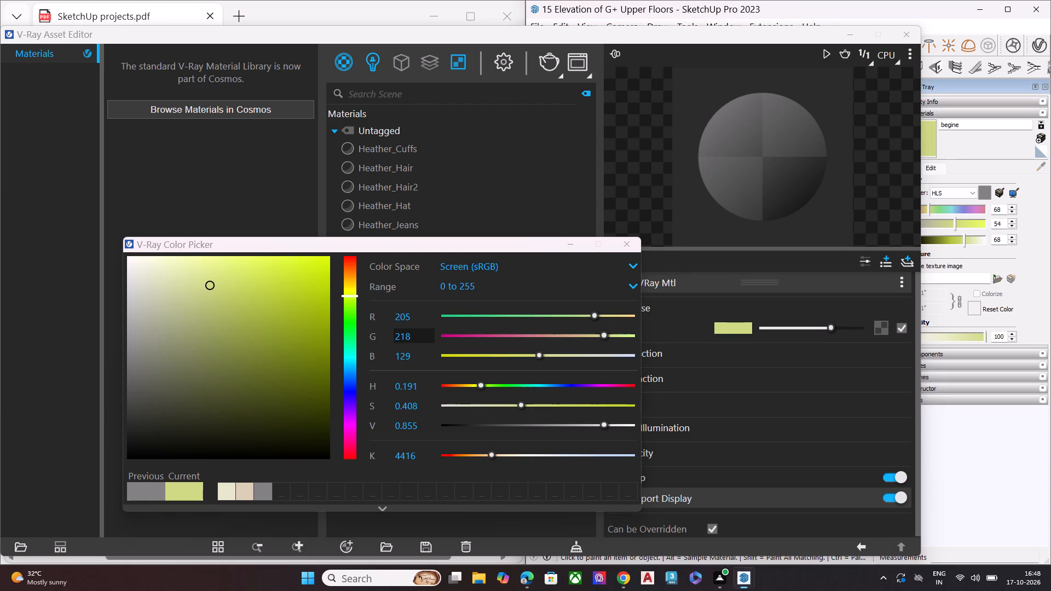
left_click(420, 357)
key("BackSpace")
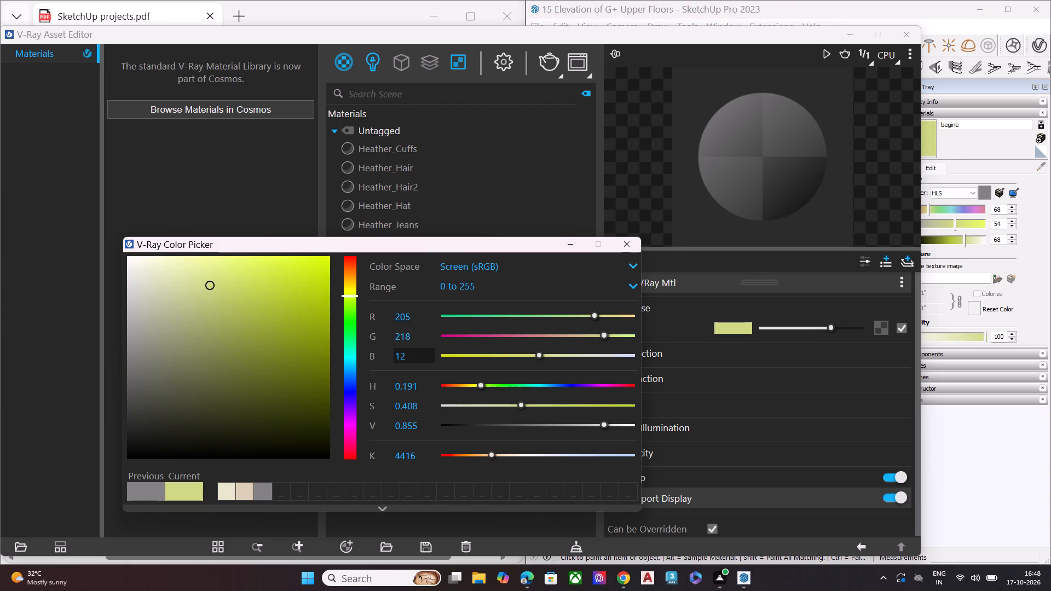
key("BackSpace")
key("BackSpace")
key("BackSpace")
key("BackSpace")
key("BackSpace")
type("180")
key("Return")
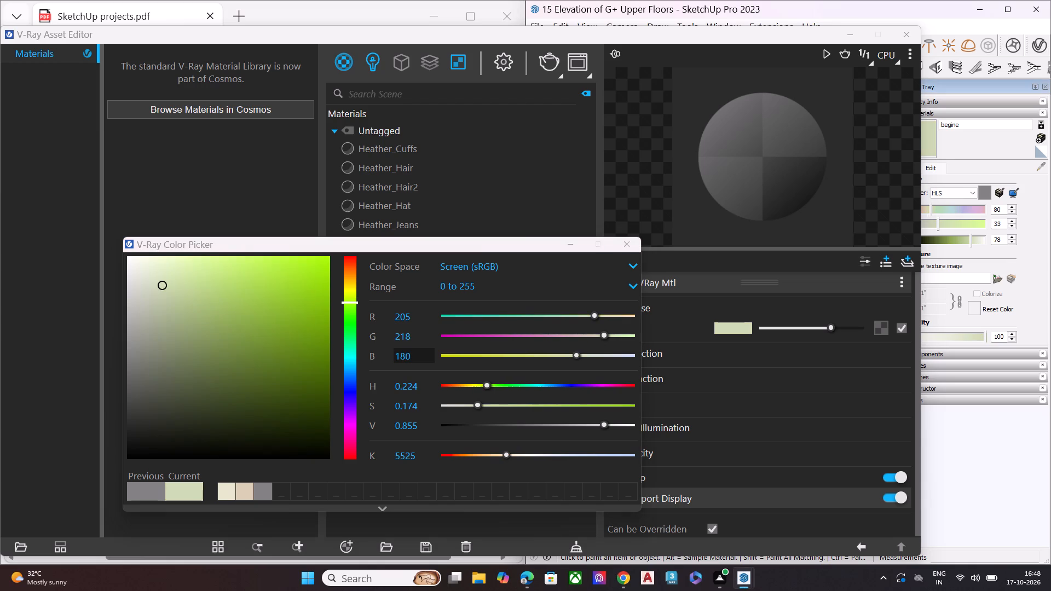
Correct the begine diffuse colour by setting red to 218 and green to 205.
left_click(419, 318)
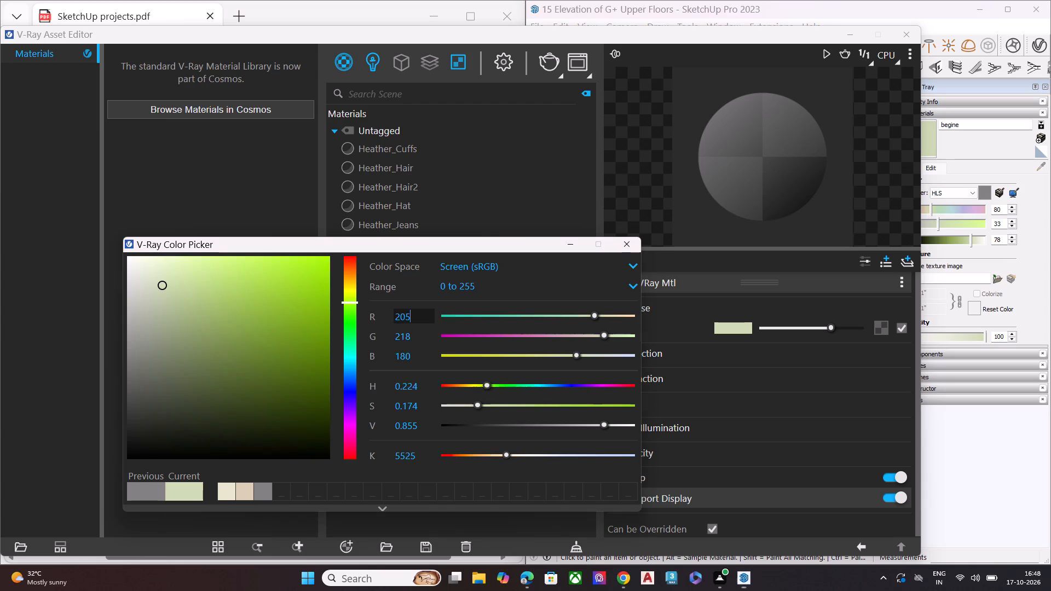
key("BackSpace")
key("BackSpace")
key("1")
key("8")
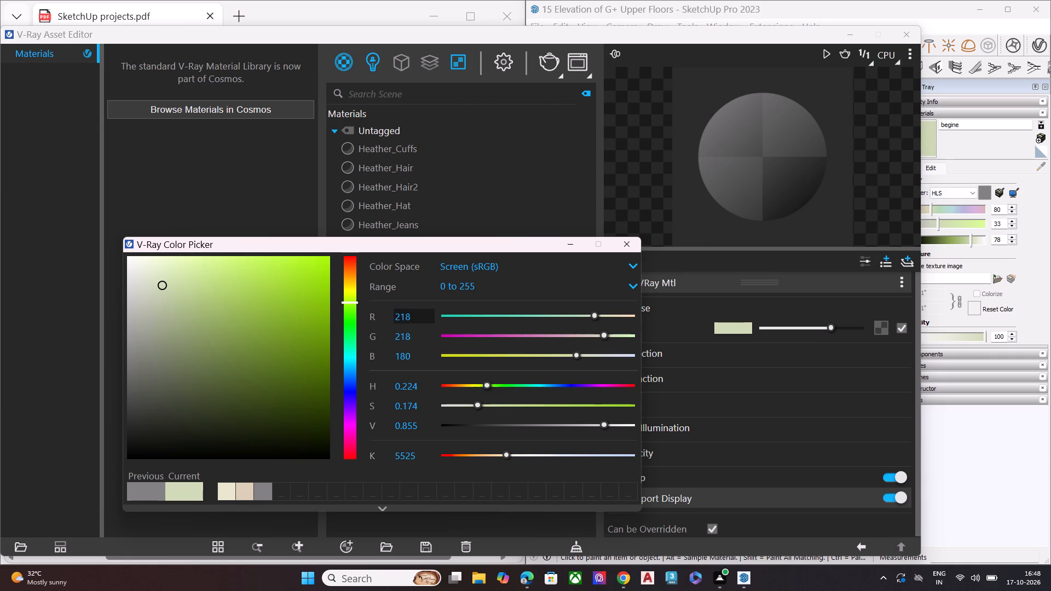
key("Return")
scroll(419, 318, "up", 1)
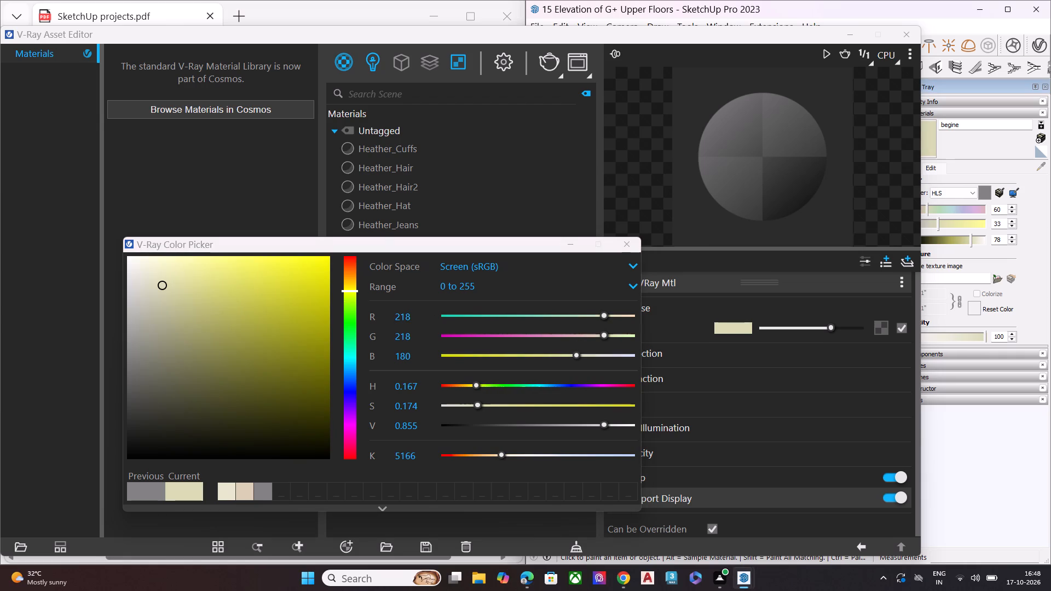
left_click(421, 338)
key("BackSpace")
key("BackSpace")
type("05")
key("Return")
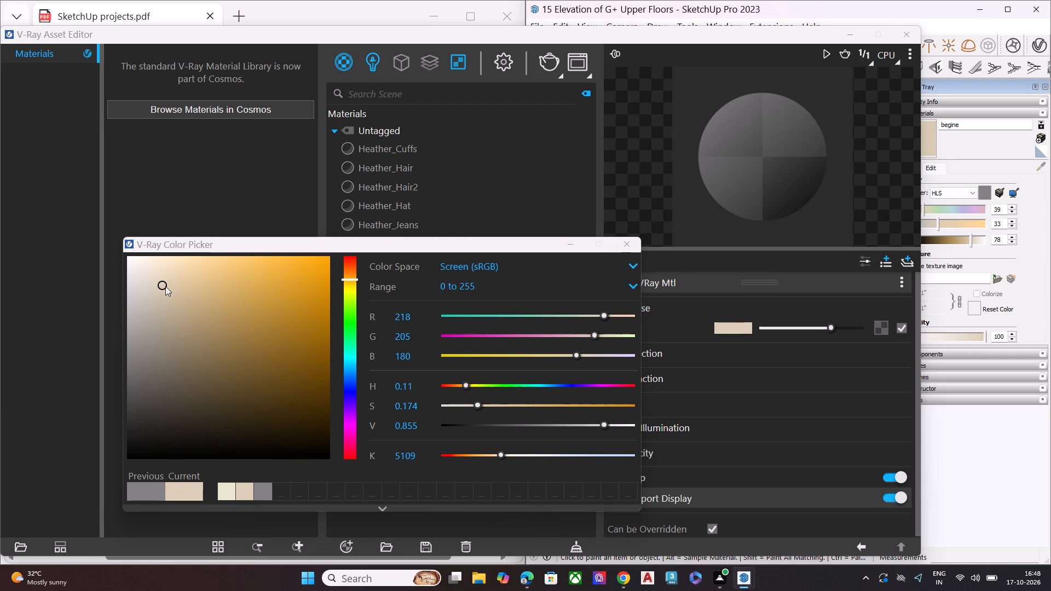
left_click(629, 240)
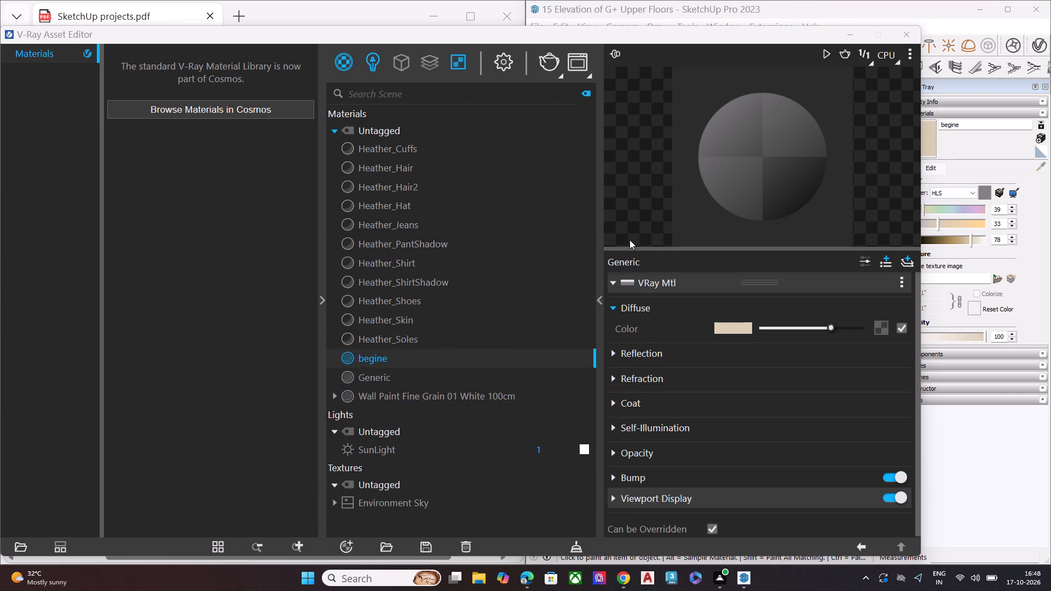
Paint the top-floor right balcony's outer frame and the parapet below it with the begine material.
left_click(426, 366)
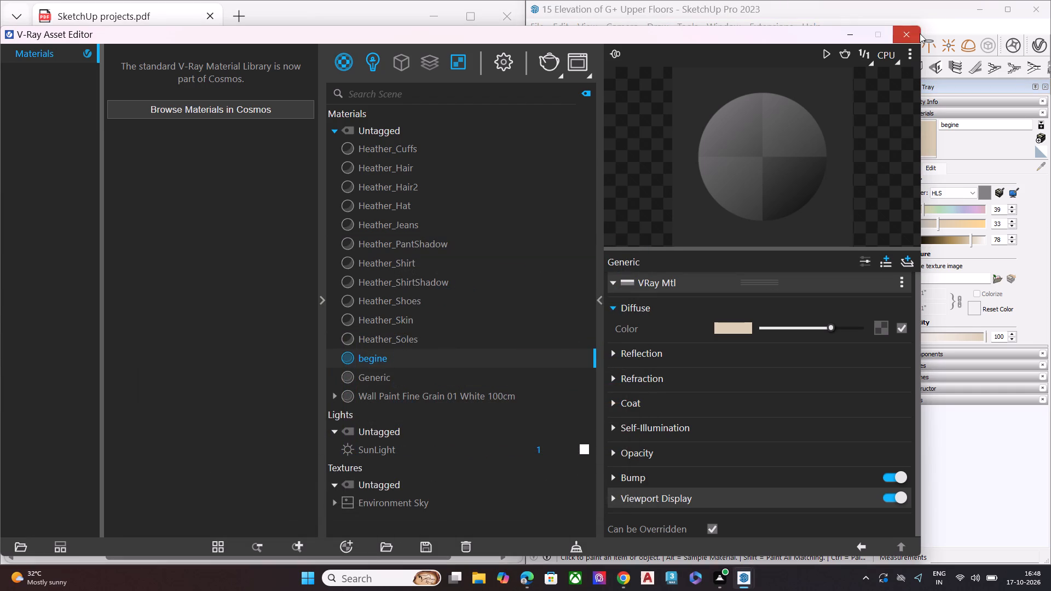
left_click(920, 33)
left_click(926, 132)
scroll(625, 304, "down", 7)
middle_click_drag(640, 316, 652, 338)
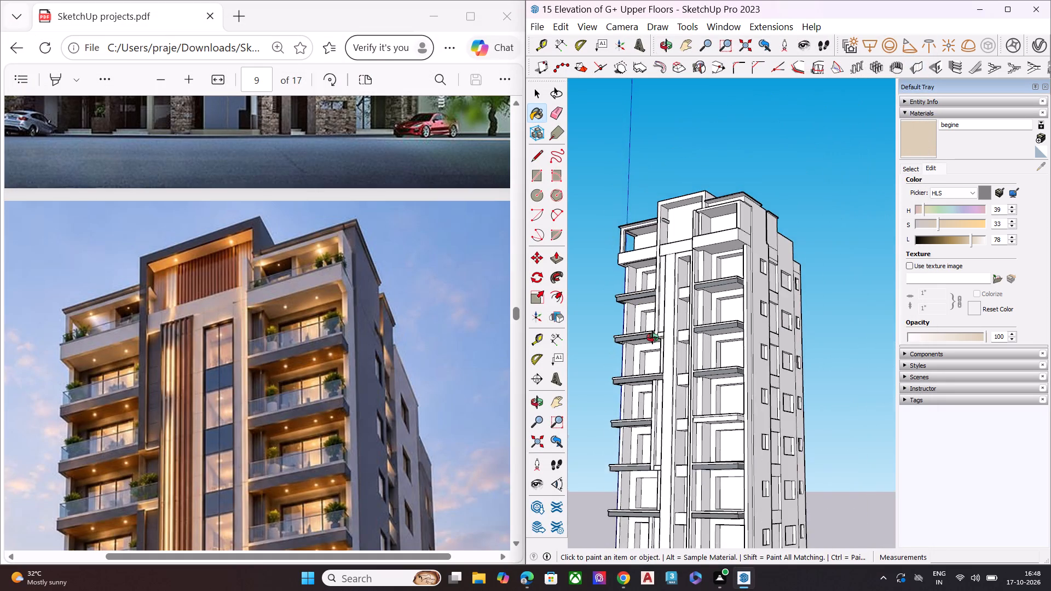
middle_click_drag(652, 338, 868, 419)
middle_click_drag(865, 416, 527, 373)
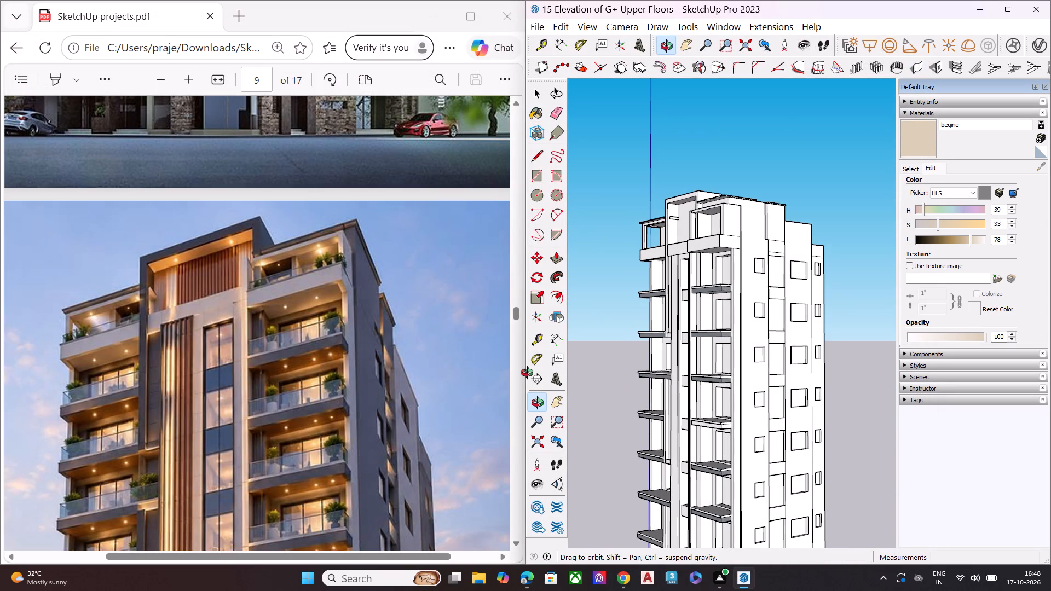
middle_click_drag(527, 373, 541, 363)
scroll(657, 230, "up", 2)
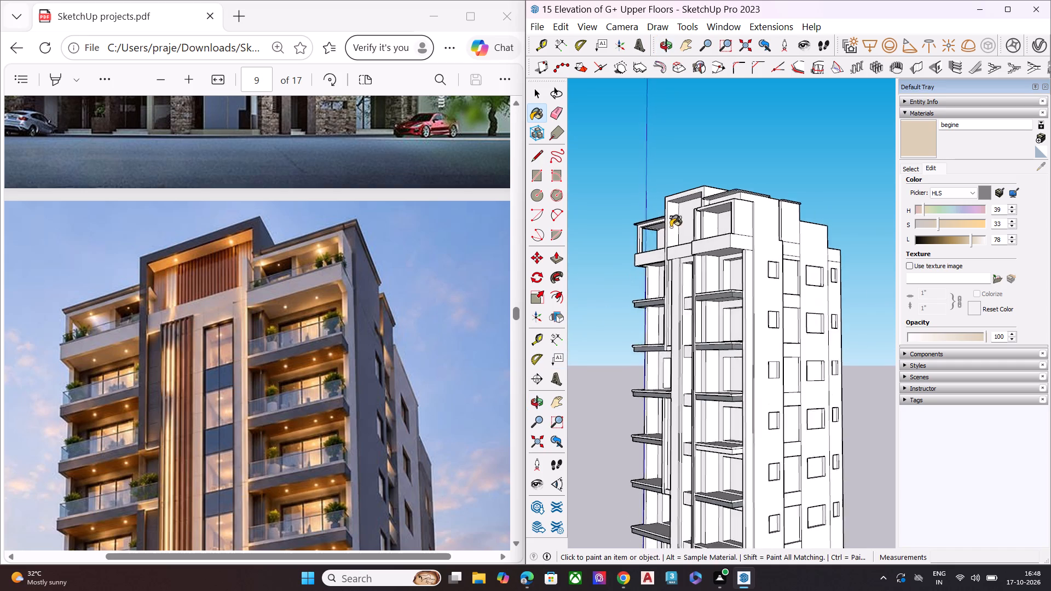
scroll(671, 227, "up", 6)
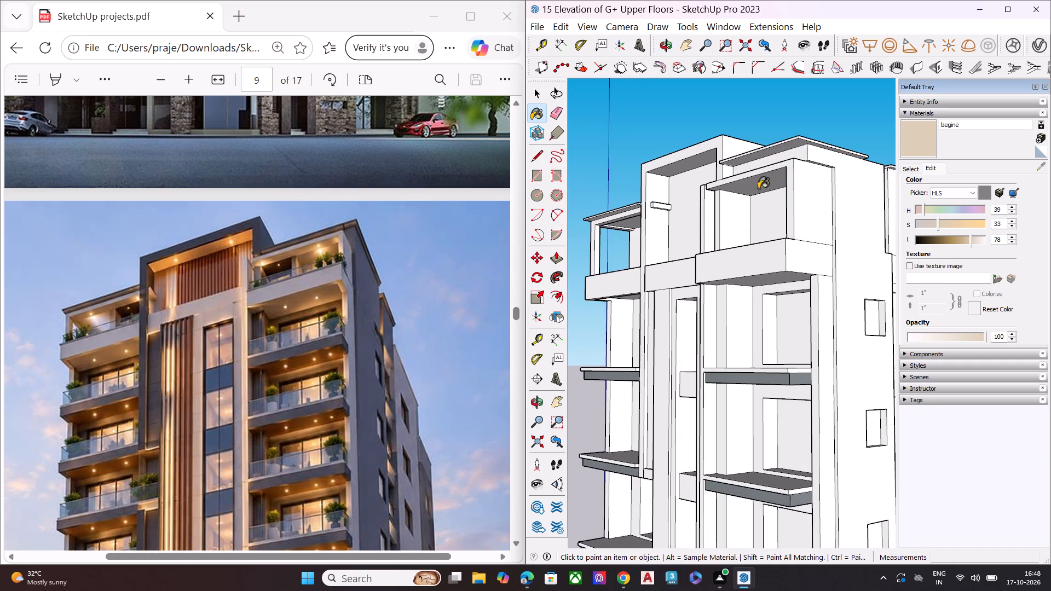
scroll(772, 158, "up", 7)
left_click(788, 177)
left_click(828, 203)
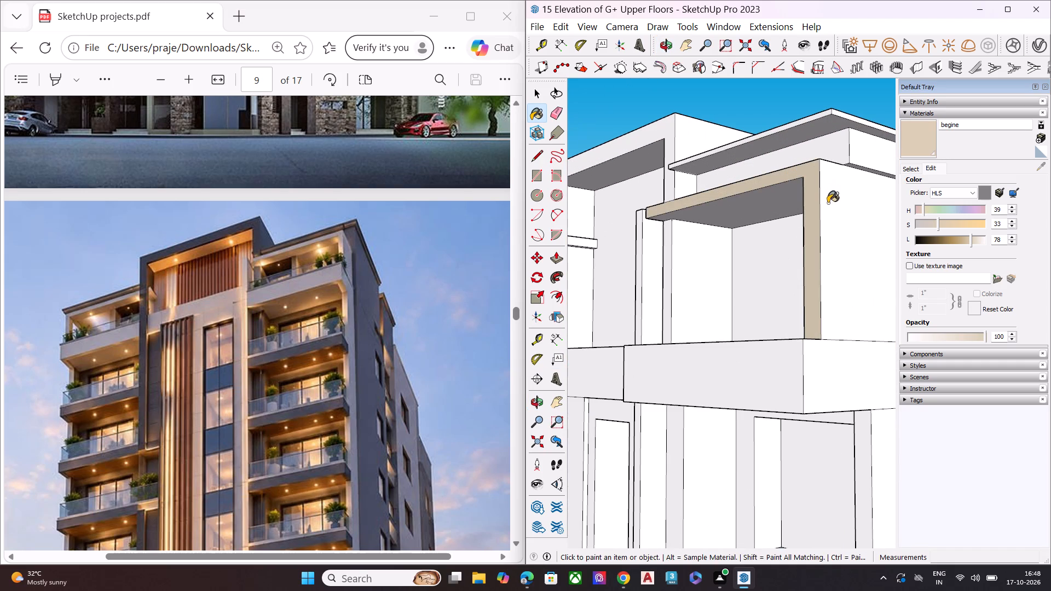
scroll(787, 223, "down", 5)
left_click(765, 320)
left_click(826, 318)
Paint the right parapet's inner end, the central bay's horizontal band and the adjoining vertical fin with begine.
middle_click_drag(769, 312, 980, 311)
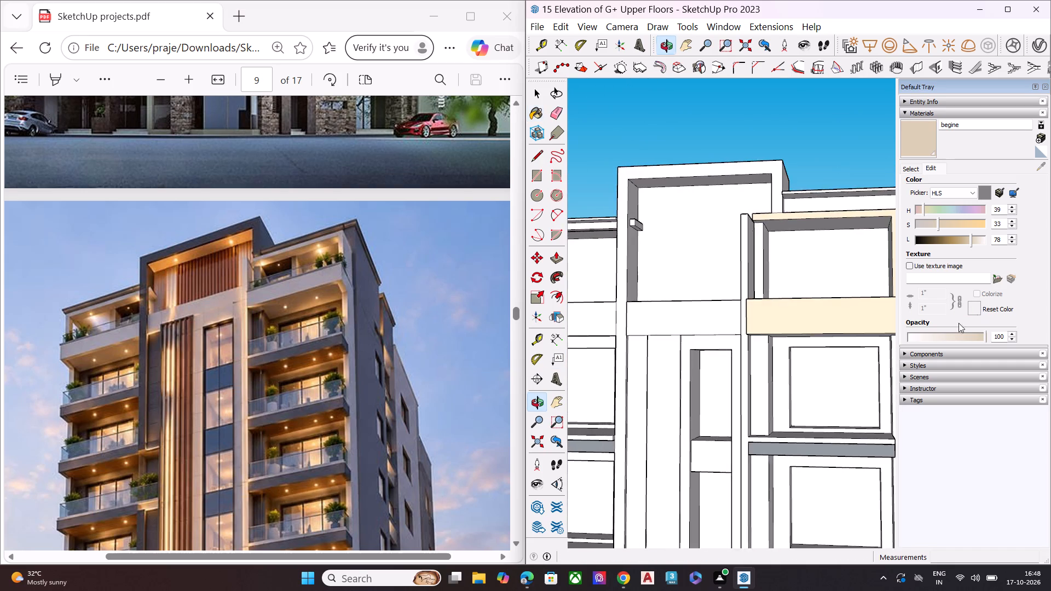
middle_click_drag(724, 319, 956, 315)
scroll(798, 321, "up", 6)
left_click(828, 322)
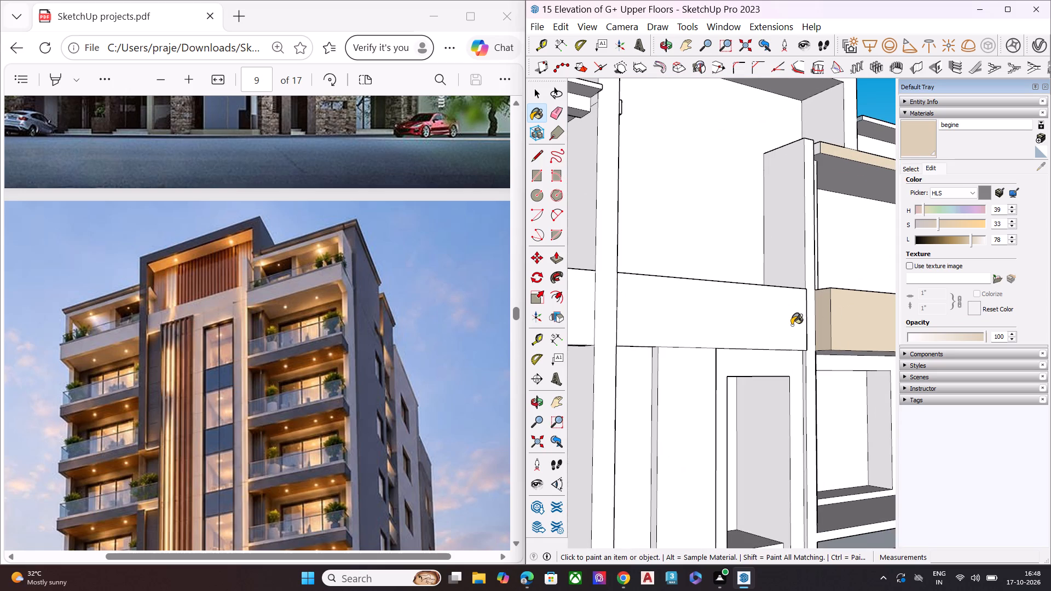
left_click(790, 325)
scroll(790, 325, "down", 3)
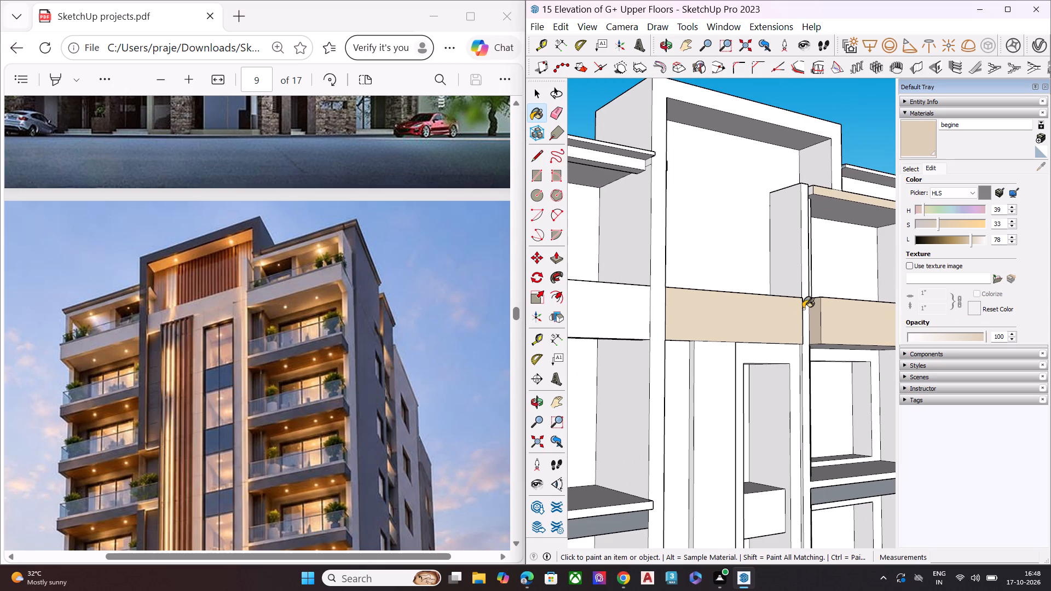
left_click(804, 306)
left_click(789, 256)
scroll(781, 265, "down", 4)
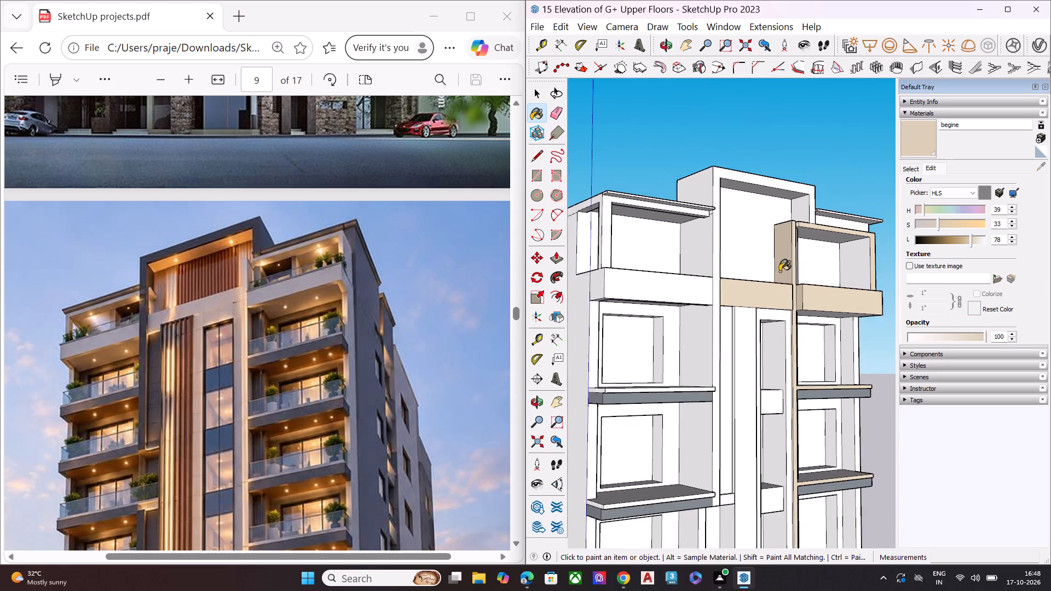
Paint the top-floor left balcony's parapet, its corner frame and the fascia along the side wall's top edge with begine.
scroll(779, 271, "down", 3)
middle_click_drag(768, 308, 811, 256)
scroll(763, 271, "up", 7)
left_click(685, 265)
scroll(767, 263, "down", 6)
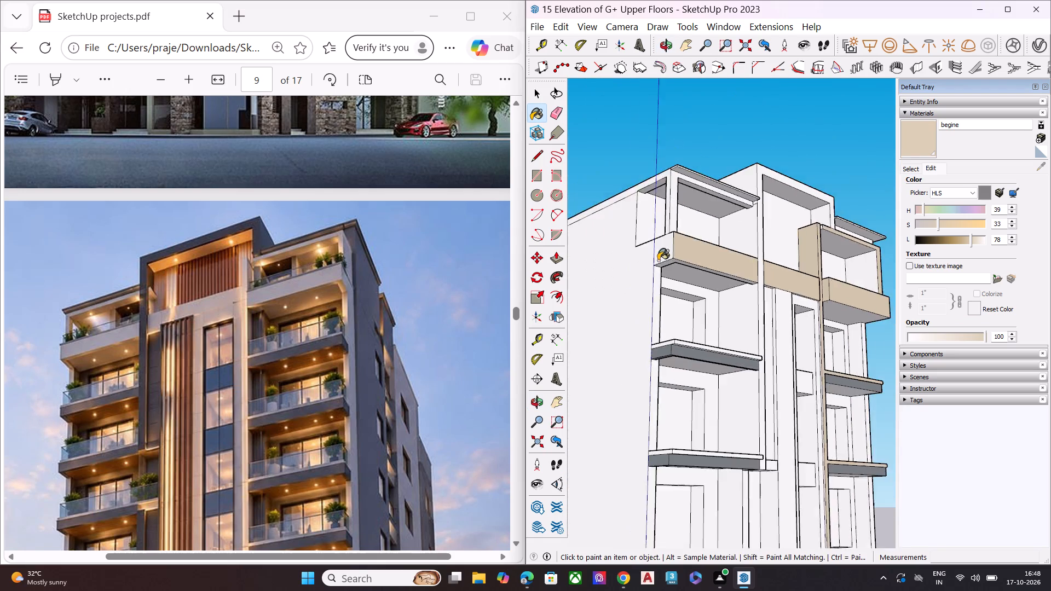
scroll(640, 255, "up", 7)
left_click(683, 247)
left_click(703, 182)
left_click(691, 196)
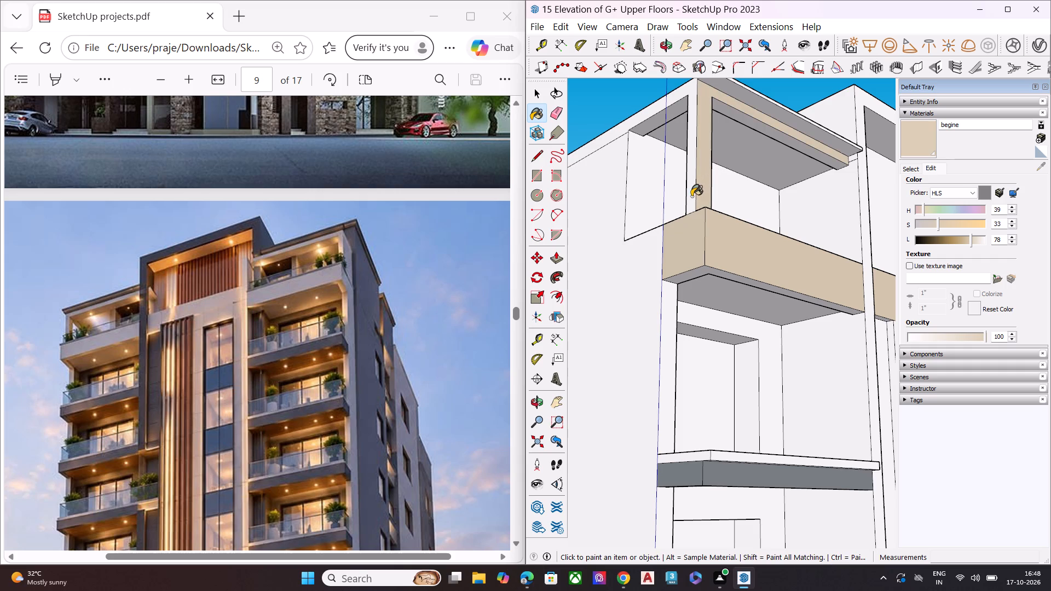
left_click(674, 108)
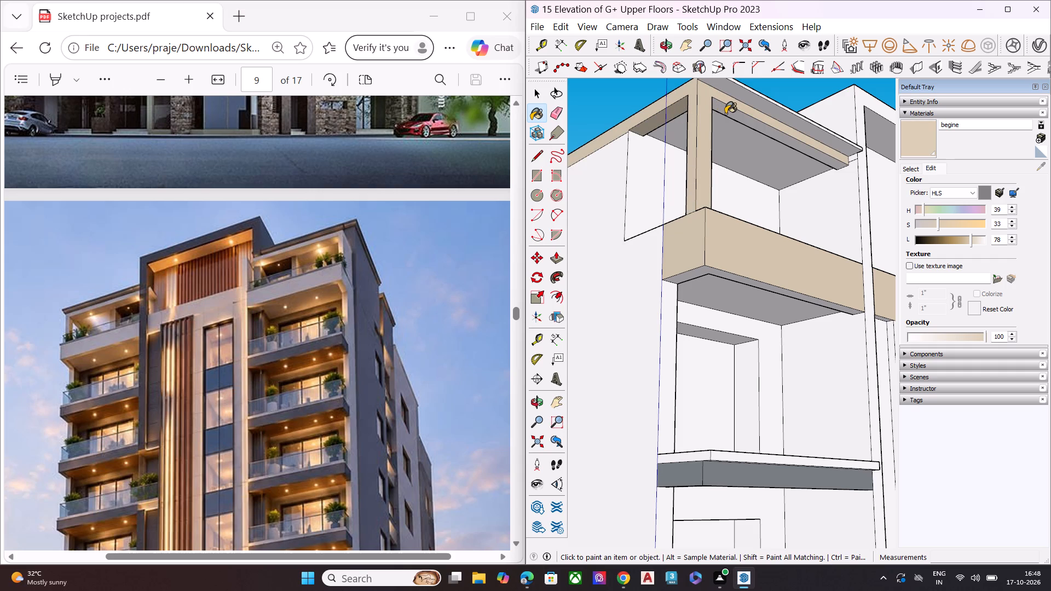
left_click(725, 114)
Paint the outer pier faces of the two left balcony bays directly below the top-floor parapet with begine.
scroll(729, 120, "down", 7)
scroll(779, 259, "up", 2)
scroll(780, 259, "down", 3)
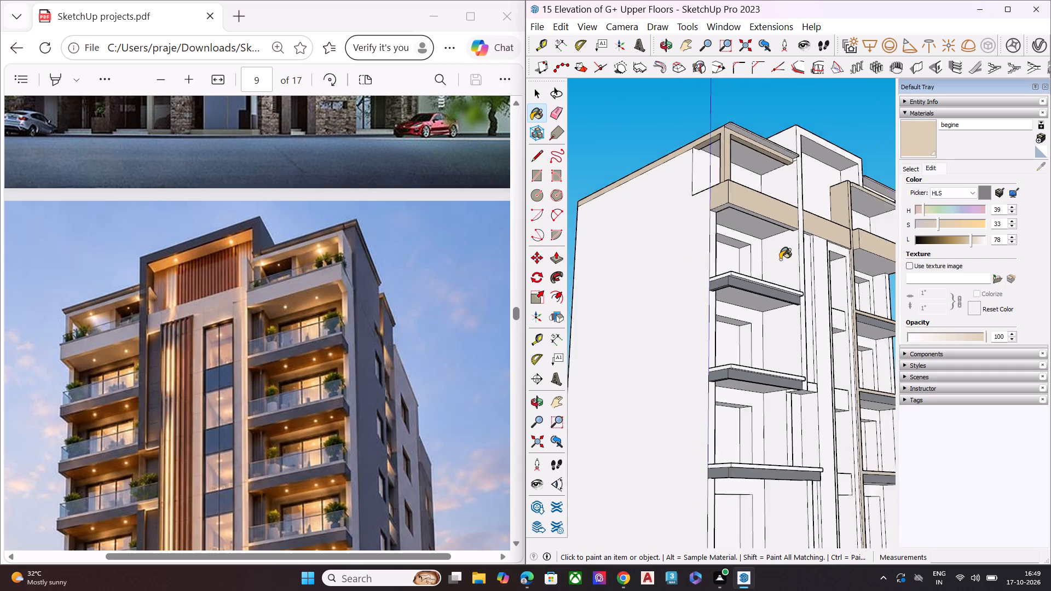
scroll(780, 259, "down", 3)
scroll(746, 288, "up", 8)
middle_click_drag(723, 289, 644, 336)
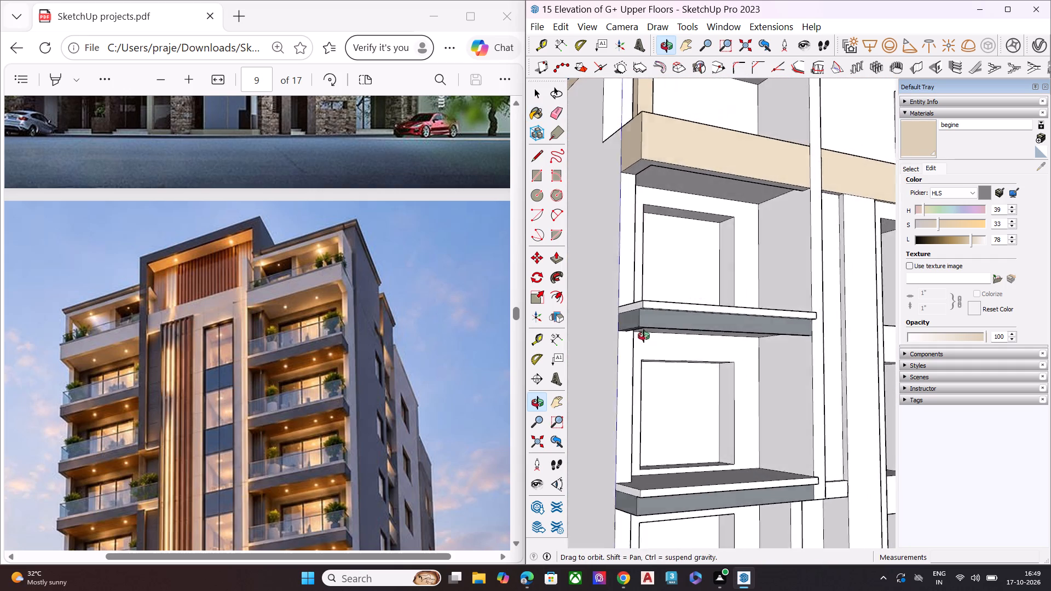
middle_click_drag(644, 336, 587, 345)
middle_click_drag(828, 318, 721, 333)
scroll(728, 318, "up", 1)
scroll(828, 276, "down", 1)
scroll(836, 282, "up", 1)
scroll(848, 289, "down", 6)
middle_click_drag(858, 317, 665, 299)
scroll(668, 303, "up", 3)
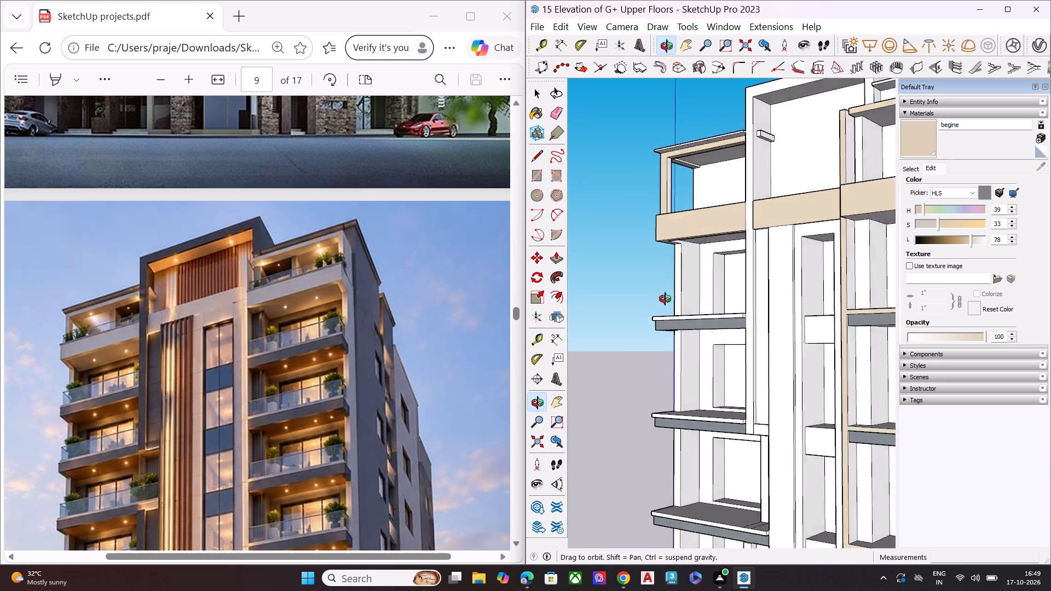
middle_click_drag(665, 299, 666, 296)
scroll(665, 299, "up", 5)
left_click(692, 247)
left_click(712, 250)
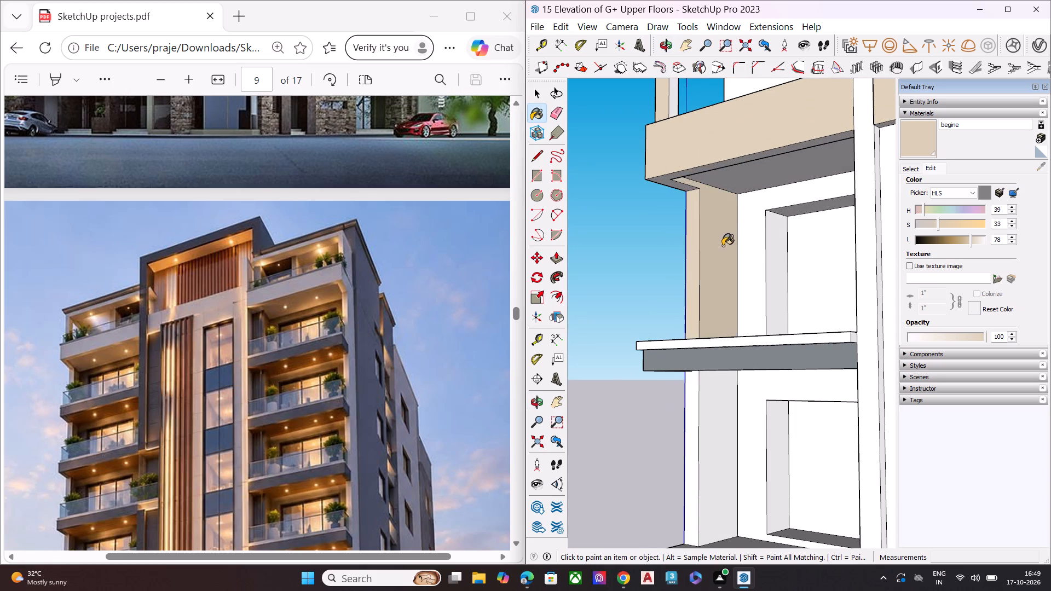
scroll(732, 239, "up", 1)
scroll(700, 254, "down", 6)
scroll(696, 356, "up", 6)
left_click(694, 360)
left_click(708, 364)
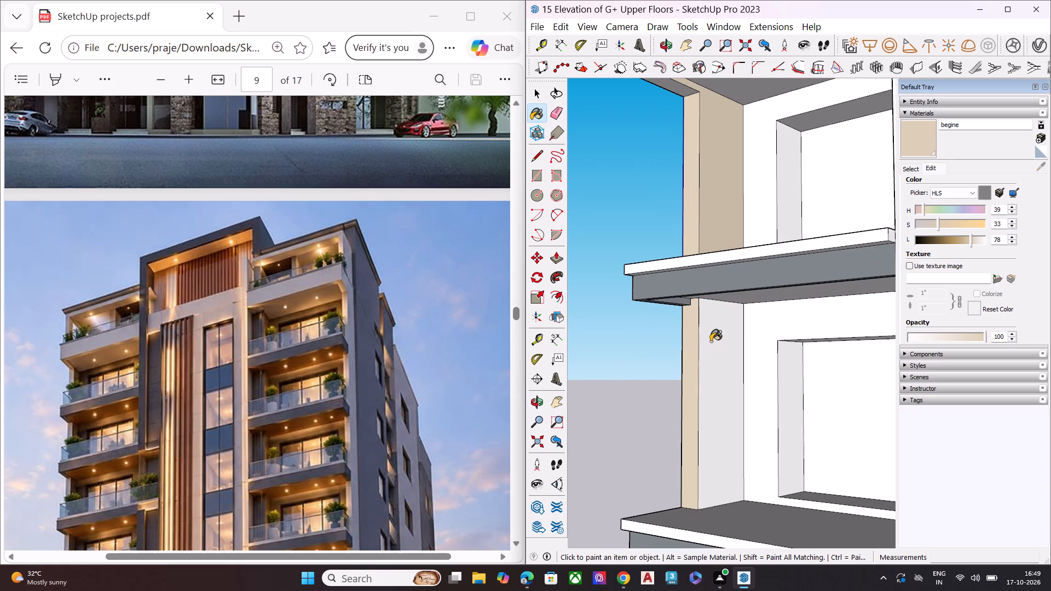
Paint the back walls and inner side walls of the same two left balcony bays with begine.
left_click(757, 191)
scroll(751, 195, "down", 4)
middle_click_drag(771, 188, 1002, 185)
middle_click_drag(754, 203, 814, 200)
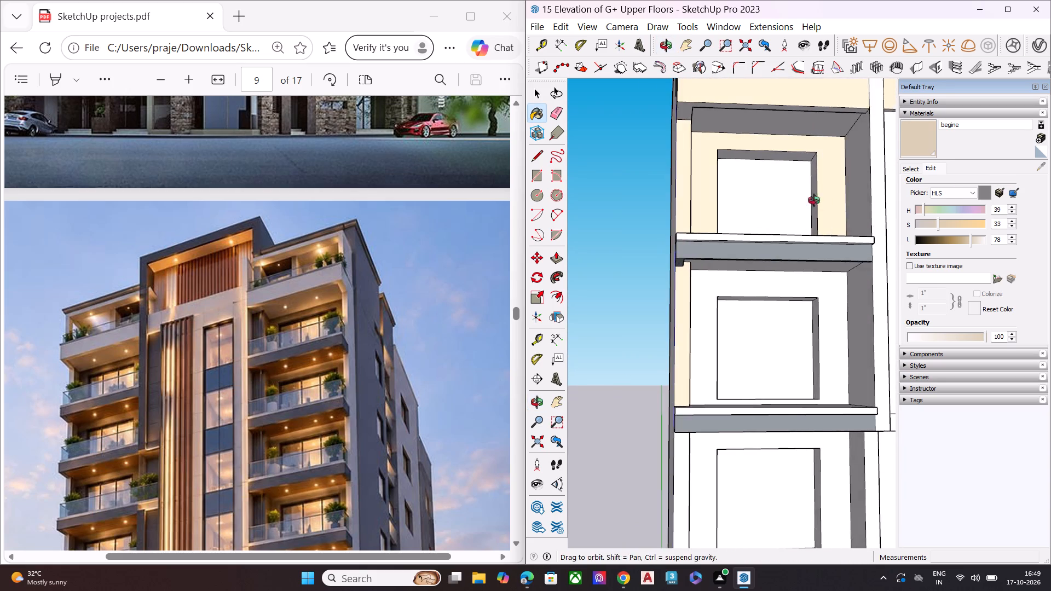
middle_click_drag(814, 200, 944, 200)
left_click(845, 181)
scroll(779, 234, "up", 1)
scroll(778, 258, "down", 5)
left_click(816, 336)
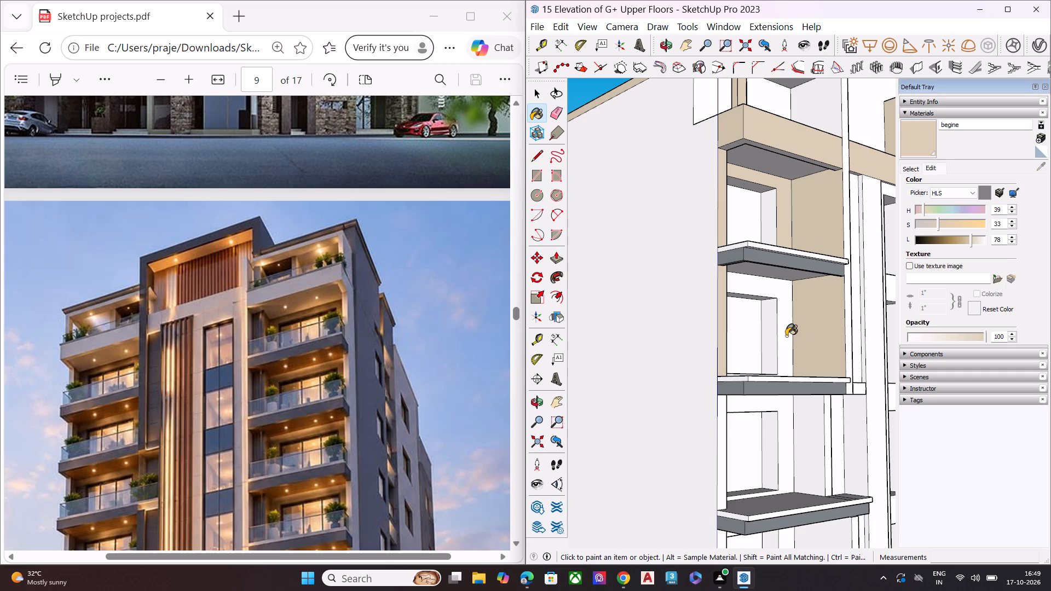
left_click(786, 336)
Paint the outer pier, back wall and inner side wall of the third left balcony bay below the parapet with begine.
middle_click_drag(784, 326, 771, 272)
scroll(767, 287, "up", 1)
left_click(704, 395)
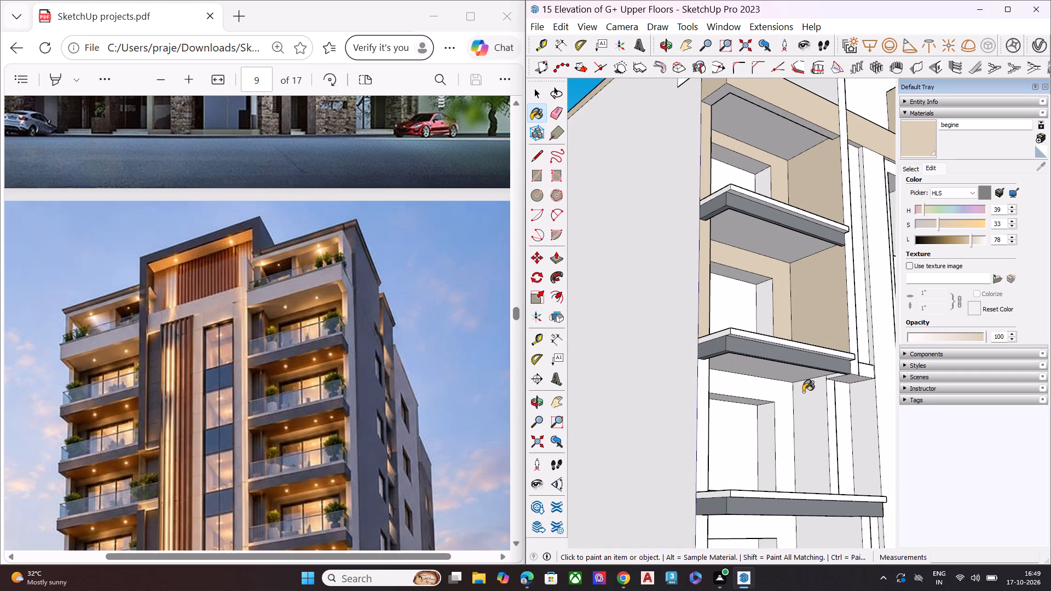
left_click(777, 389)
left_click(805, 398)
scroll(827, 378, "down", 1)
scroll(827, 378, "up", 1)
scroll(827, 378, "down", 4)
middle_click_drag(800, 387, 679, 385)
scroll(786, 403, "up", 2)
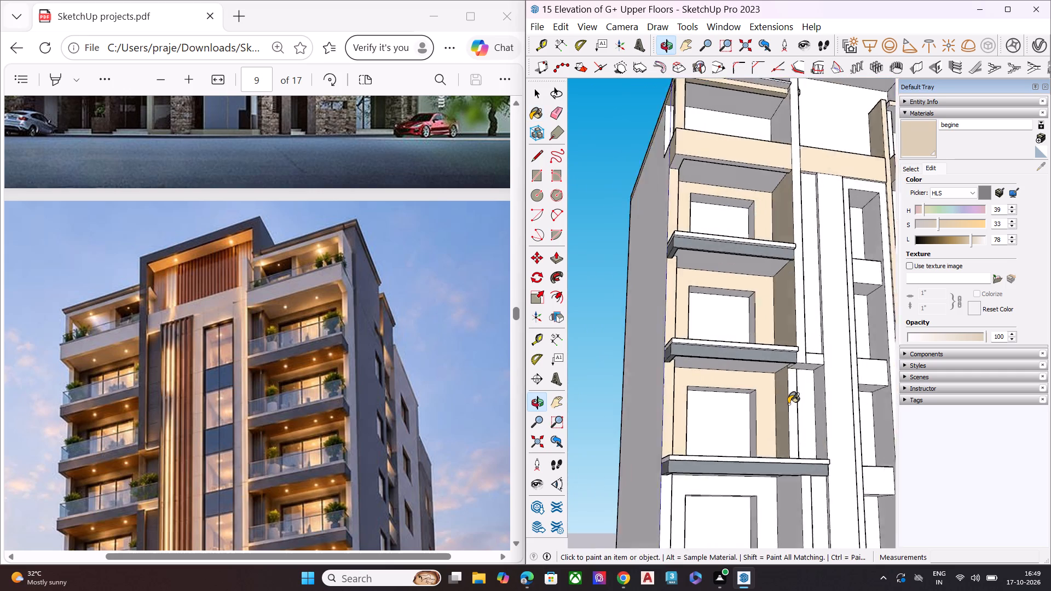
Paint the narrow inner pier strip and the outer pier's inner face of the third left balcony bay below the parapet with begine.
scroll(788, 404, "up", 5)
left_click(795, 401)
scroll(755, 347, "down", 7)
middle_click_drag(776, 372, 597, 370)
scroll(614, 370, "up", 4)
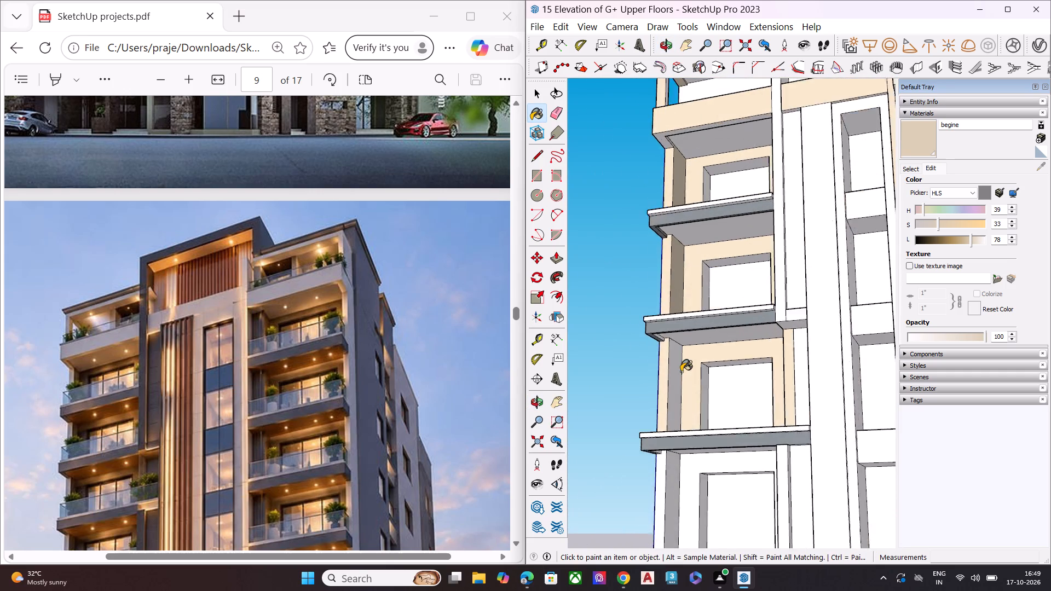
scroll(681, 372, "up", 1)
left_click(671, 369)
scroll(690, 303, "down", 7)
Paint the outer pier, its inner face, the back wall and the inner side wall of the fourth left balcony bay with begine.
scroll(680, 444, "up", 7)
left_click(660, 430)
left_click(676, 426)
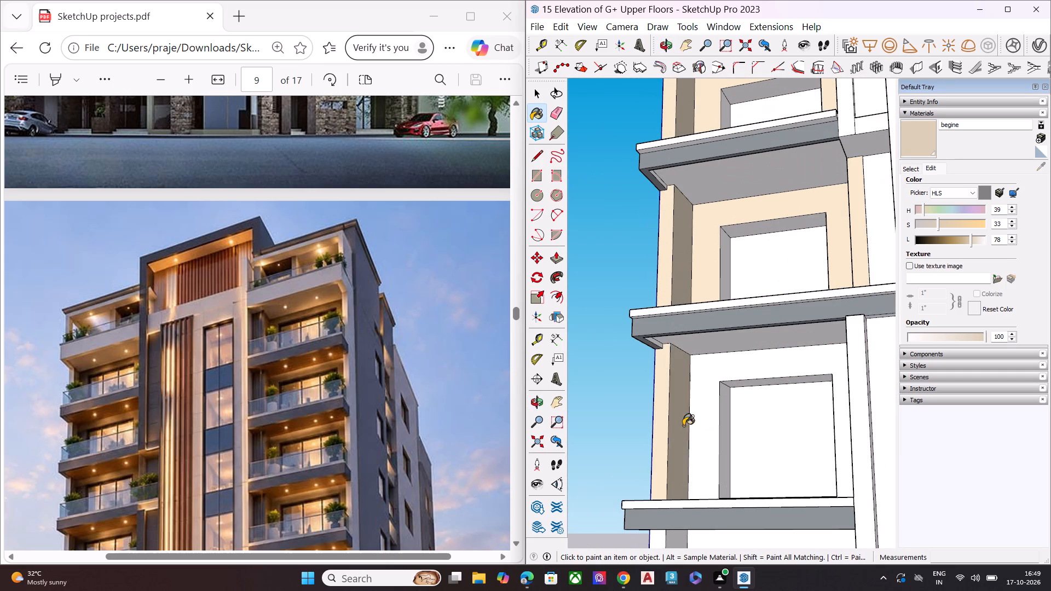
left_click(701, 426)
middle_click_drag(759, 397, 929, 397)
scroll(929, 397, "up", 3)
left_click(830, 410)
scroll(846, 379, "down", 4)
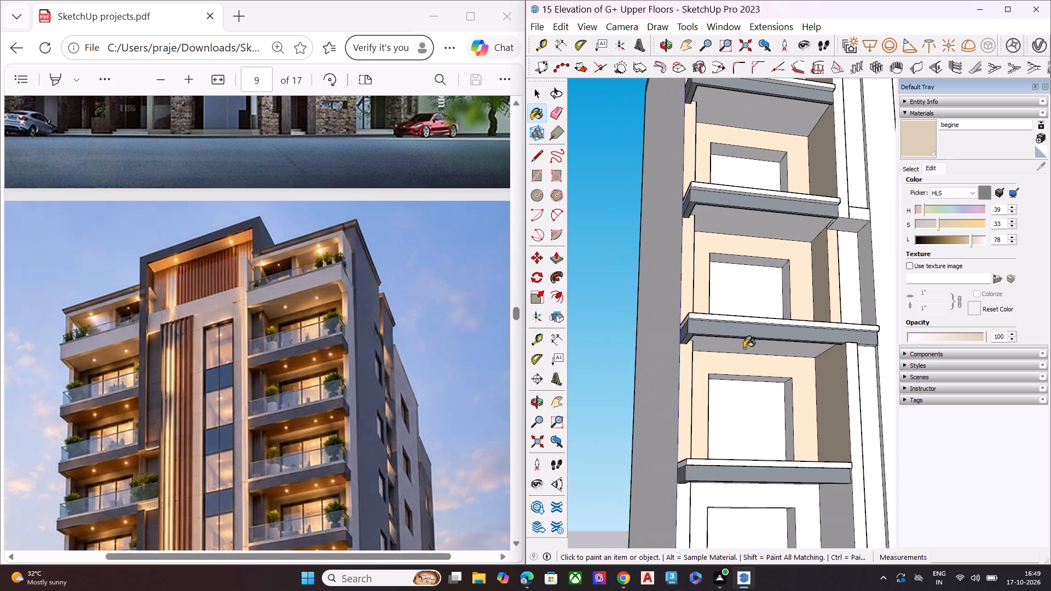
Paint the outer pier, its inner face, the back wall and the inner side wall of the fifth left balcony bay with begine.
scroll(744, 348, "down", 2)
scroll(739, 345, "up", 1)
scroll(738, 345, "down", 2)
middle_click_drag(736, 476, 604, 468)
scroll(649, 440, "up", 1)
scroll(692, 390, "down", 6)
scroll(698, 525, "up", 7)
middle_click_drag(692, 529, 681, 537)
scroll(697, 477, "up", 2)
middle_click_drag(697, 477, 670, 470)
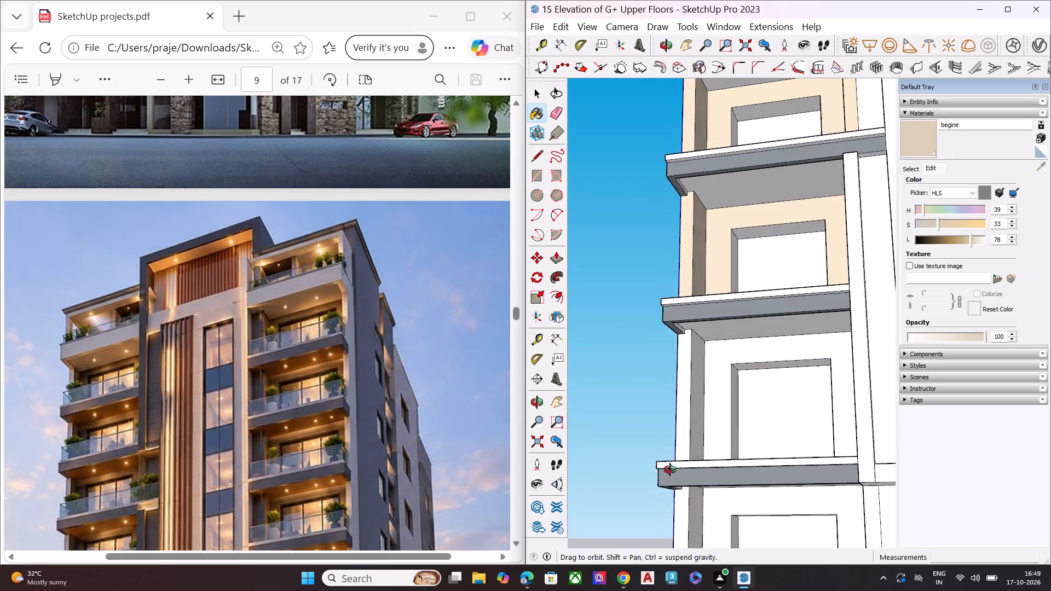
middle_click_drag(670, 470, 655, 467)
scroll(670, 470, "up", 5)
left_click(694, 412)
left_click(729, 415)
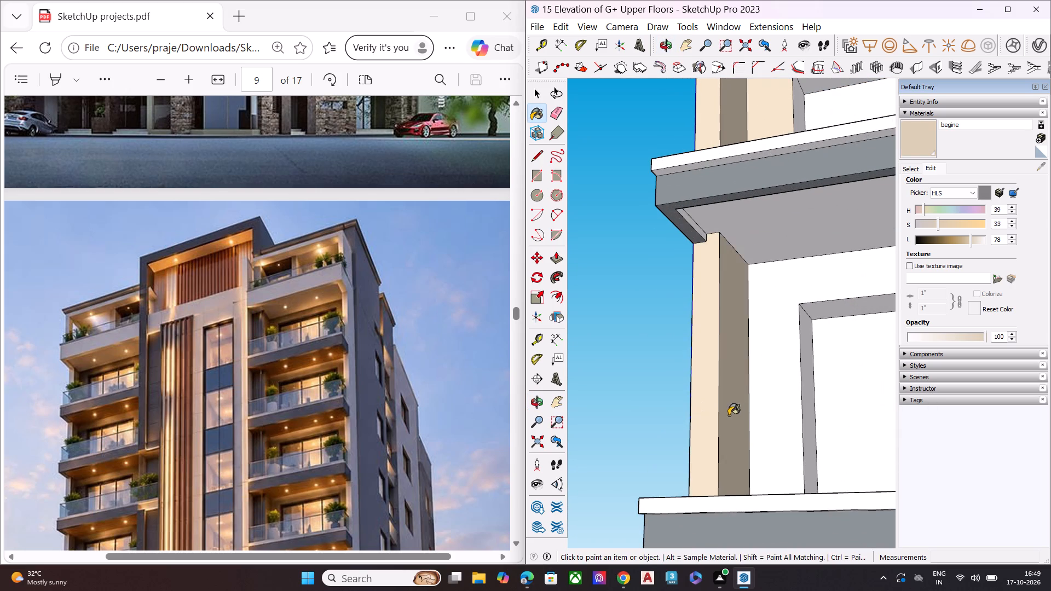
left_click(763, 351)
scroll(640, 378, "down", 14)
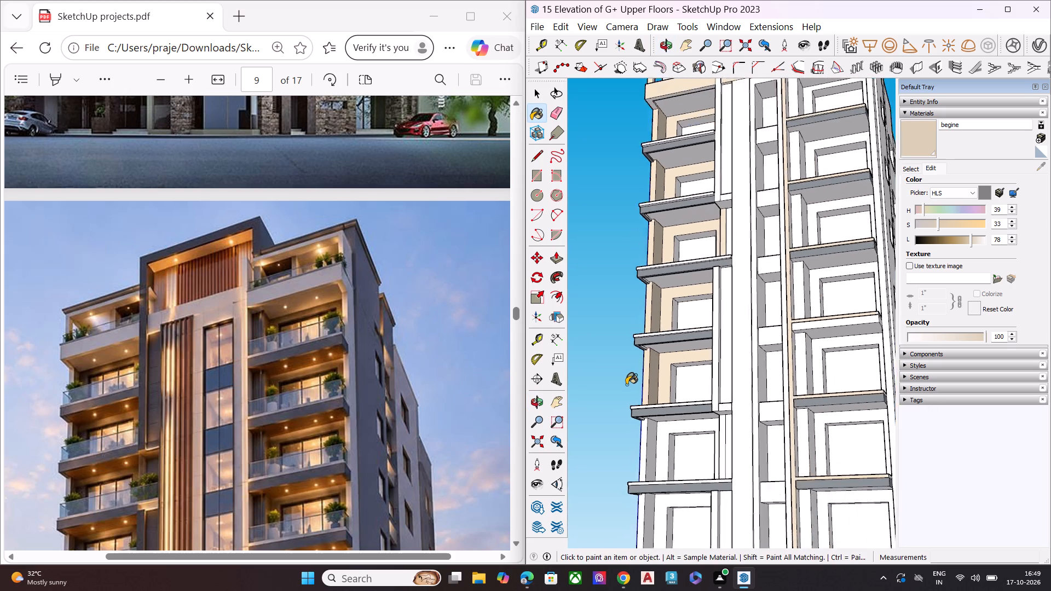
scroll(626, 385, "down", 2)
middle_click_drag(638, 388, 870, 405)
scroll(708, 373, "up", 5)
left_click(741, 370)
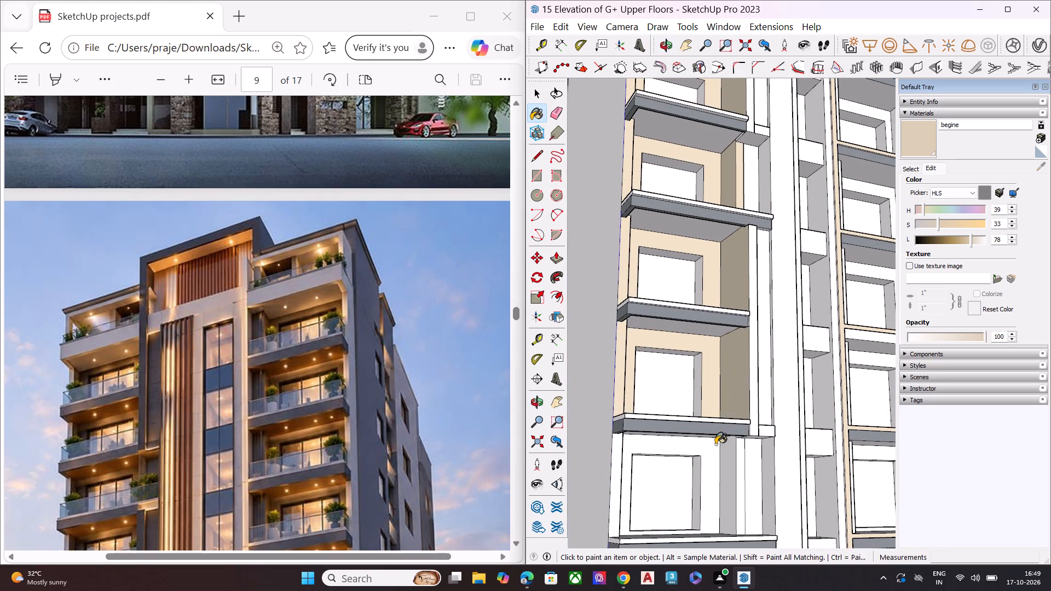
Paint the side wall, back wall and both outer pier faces of the sixth left balcony bay with begine.
left_click(720, 467)
middle_click(716, 456)
scroll(725, 445, "up", 1)
middle_click_drag(730, 432, 744, 410)
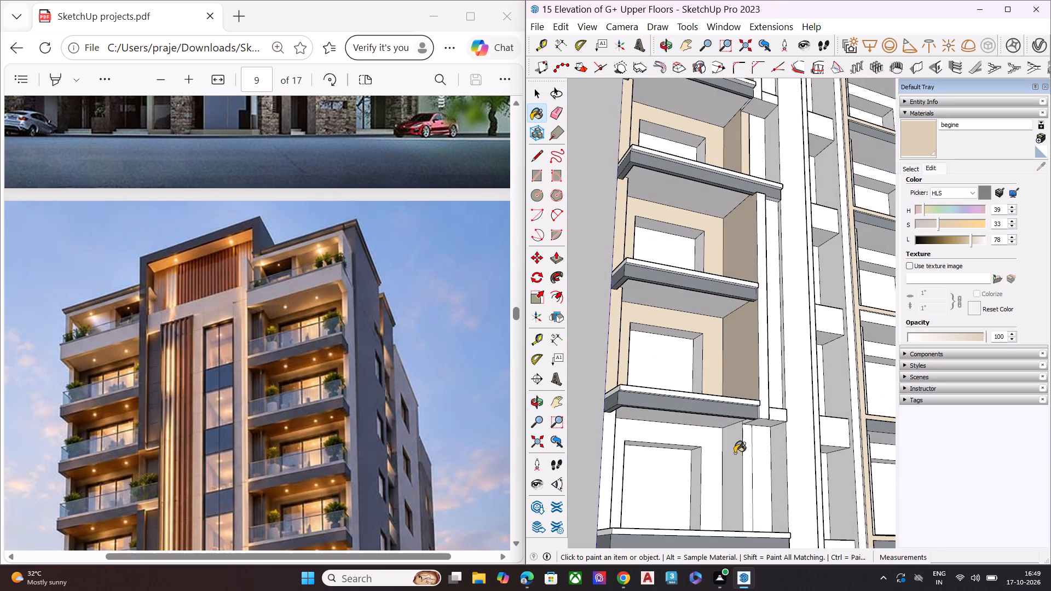
left_click(735, 453)
middle_click_drag(769, 449, 642, 438)
left_click(637, 437)
scroll(745, 430, "down", 4)
scroll(767, 434, "up", 1)
scroll(769, 434, "down", 5)
middle_click_drag(708, 459, 565, 458)
scroll(565, 458, "up", 1)
scroll(565, 458, "down", 1)
scroll(565, 458, "up", 7)
left_click(666, 448)
left_click(672, 450)
Paint the outer pier, its inner face, the back wall and the inner side wall of the seventh left balcony bay with begine.
scroll(682, 424, "down", 8)
scroll(680, 477, "up", 7)
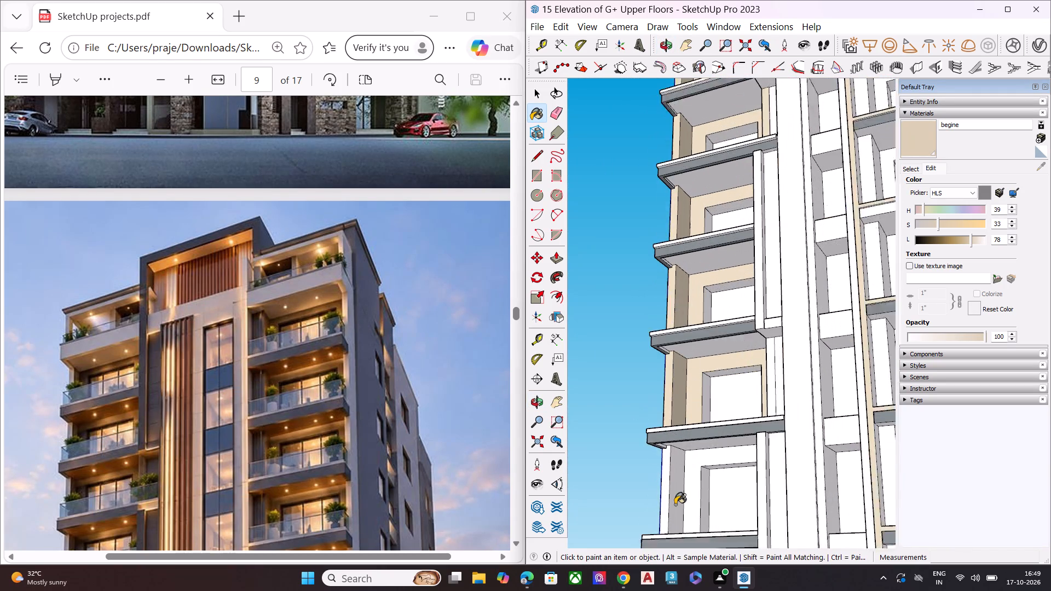
scroll(675, 505, "up", 1)
left_click(663, 478)
left_click(679, 474)
left_click(690, 472)
middle_click_drag(682, 459, 964, 460)
left_click(771, 475)
scroll(776, 452, "down", 5)
Paint the outer pier faces, back wall and inner side wall of the lowest left balcony bay, directly above the ground floor, with begine.
middle_click_drag(787, 483, 663, 411)
scroll(660, 397, "up", 1)
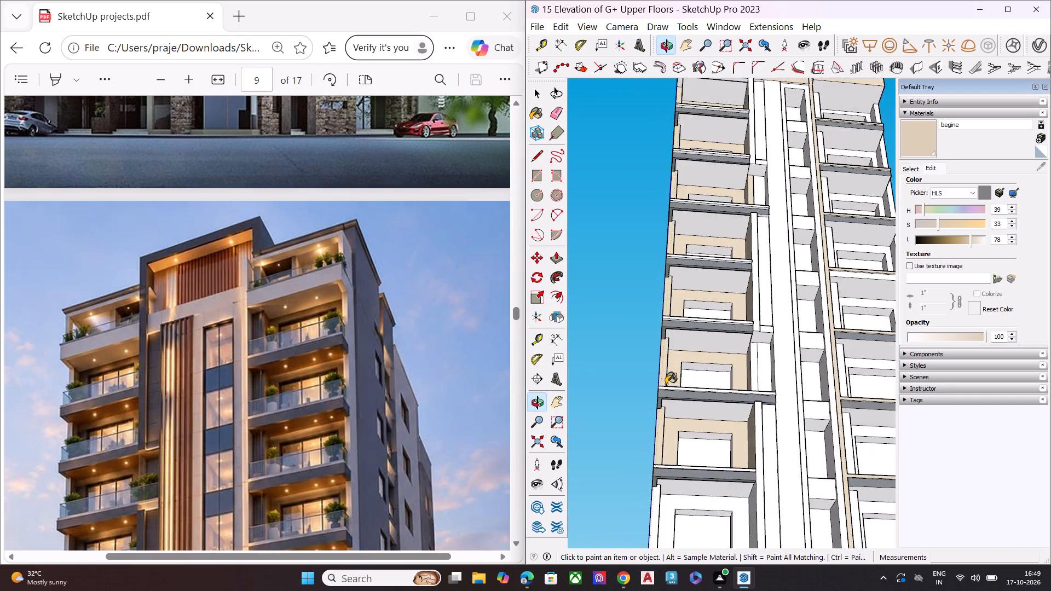
scroll(666, 384, "down", 7)
scroll(661, 473, "up", 7)
middle_click_drag(659, 476, 646, 485)
scroll(688, 485, "up", 1)
middle_click_drag(688, 485, 589, 489)
scroll(594, 483, "up", 7)
left_click(651, 453)
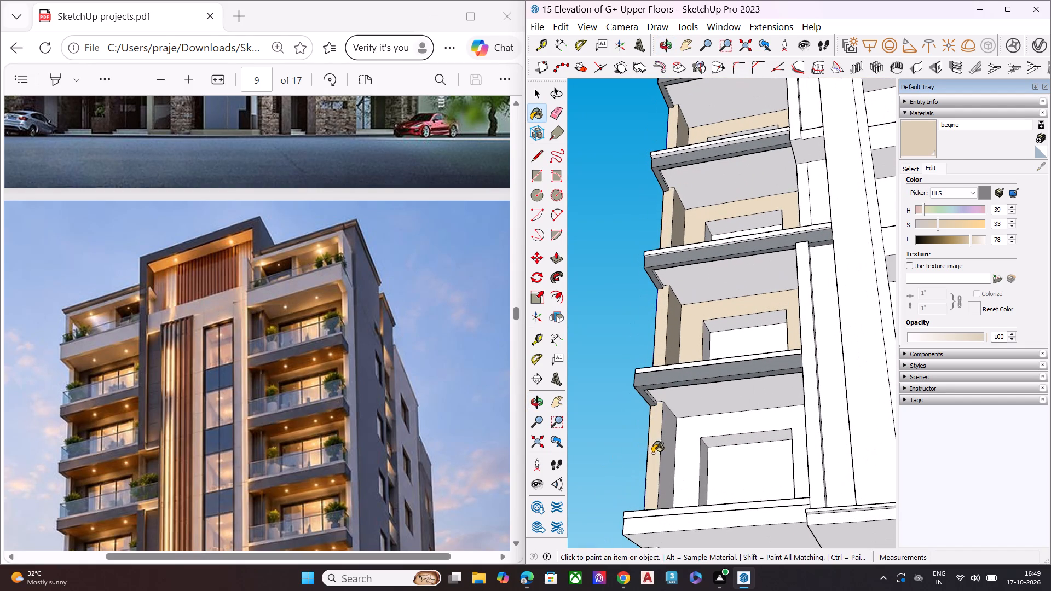
left_click(664, 455)
left_click(690, 443)
middle_click_drag(735, 442, 915, 442)
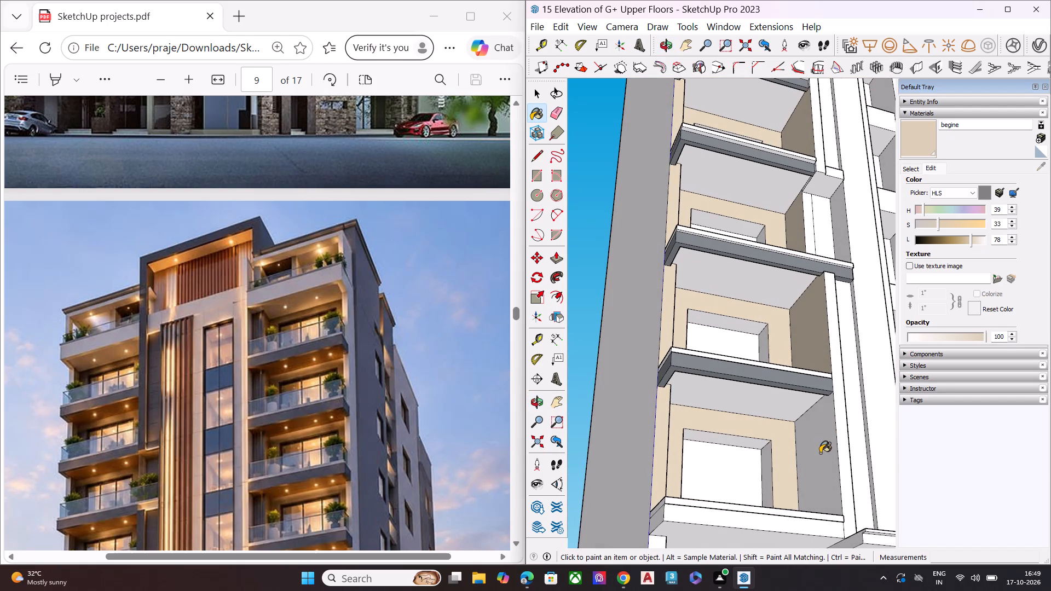
left_click(820, 453)
Examine the painted left balcony column from the ground-floor canopy up to the upper bays.
scroll(729, 422, "down", 7)
scroll(665, 511, "up", 4)
scroll(738, 485, "up", 1)
middle_click_drag(737, 485, 549, 501)
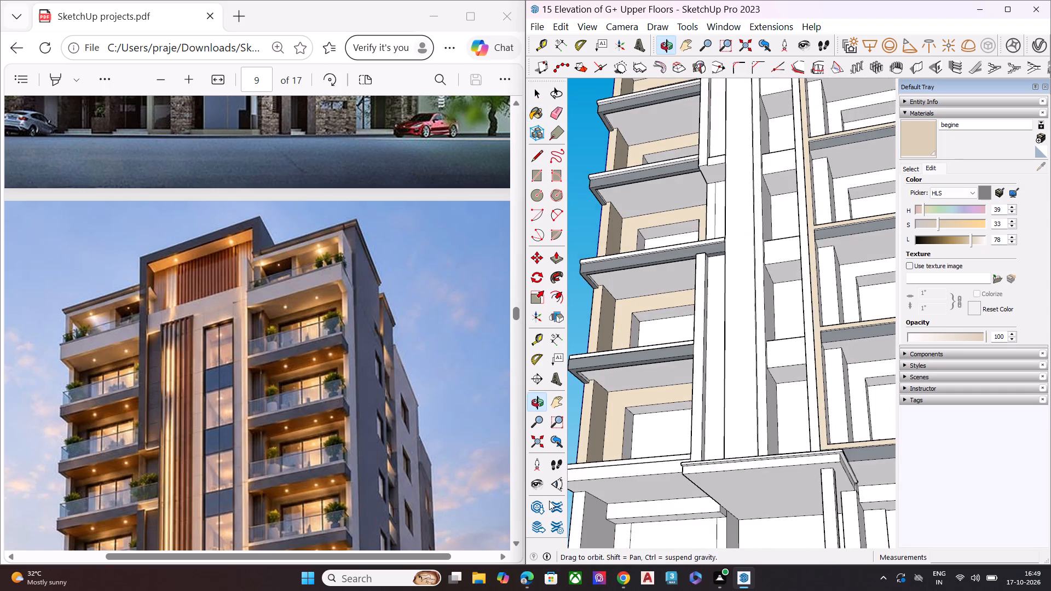
scroll(645, 446, "up", 5)
scroll(687, 452, "down", 7)
middle_click_drag(698, 413, 766, 477)
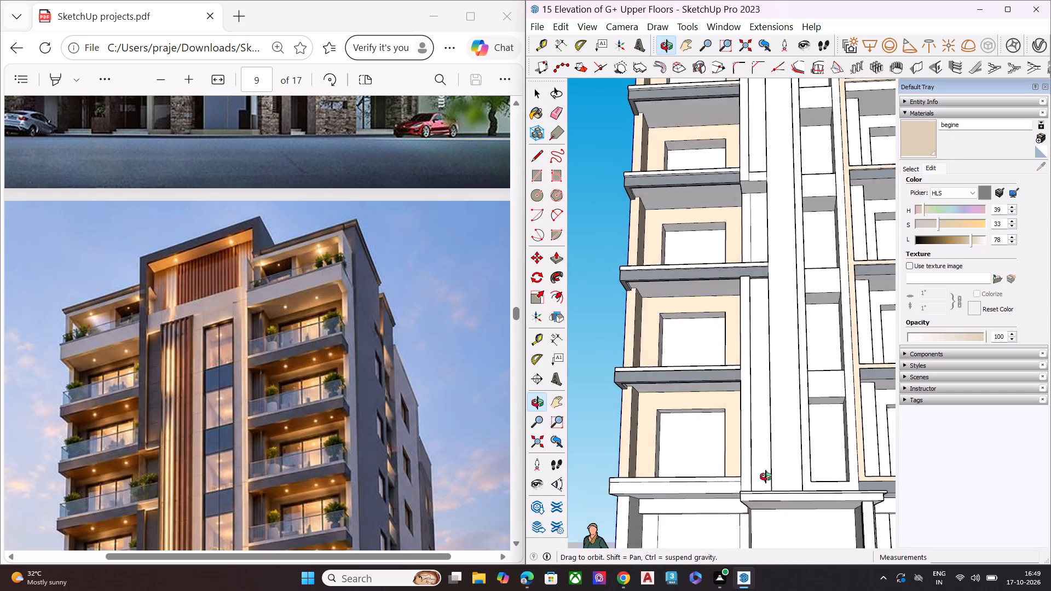
middle_click_drag(766, 477, 793, 514)
scroll(676, 396, "down", 5)
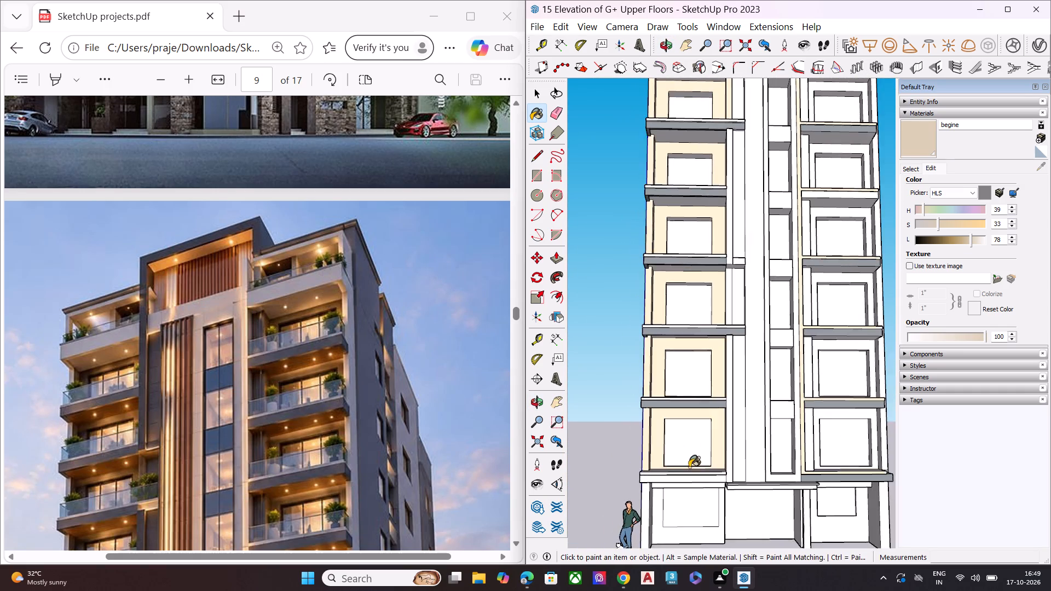
scroll(689, 467, "down", 4)
scroll(651, 155, "up", 7)
scroll(693, 173, "up", 9)
middle_click_drag(667, 193, 732, 323)
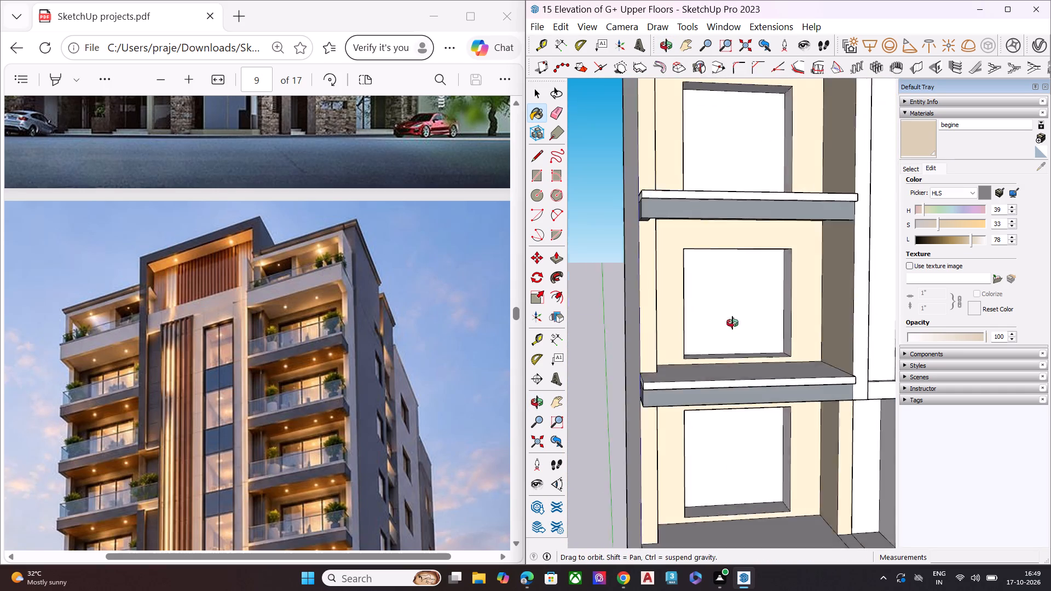
middle_click_drag(732, 323, 880, 421)
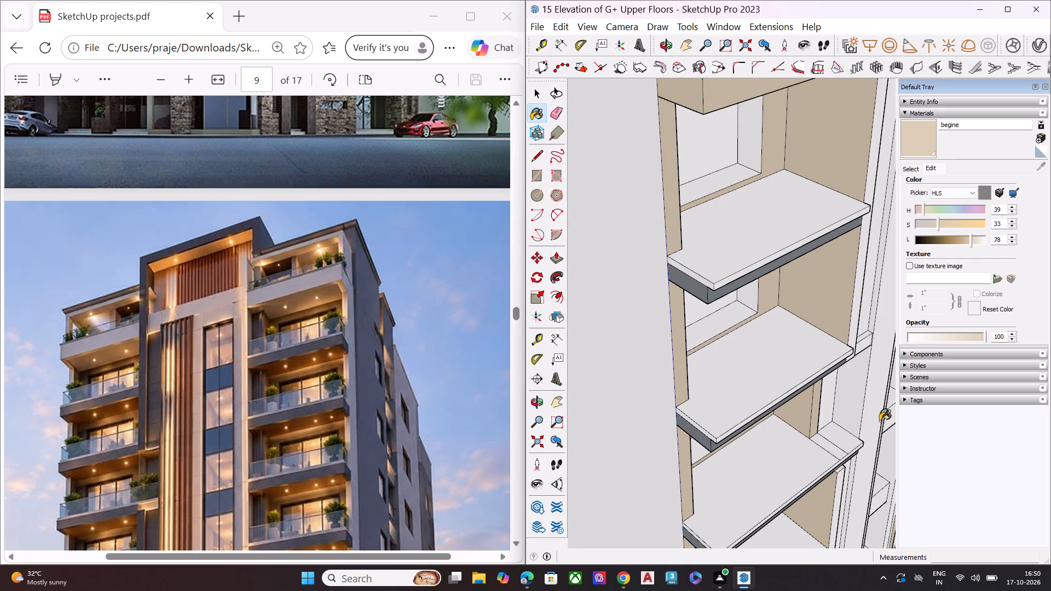
Paint the top edge band of the second left balcony slab below the parapet with begine on its side, front and inner end.
scroll(720, 244, "down", 7)
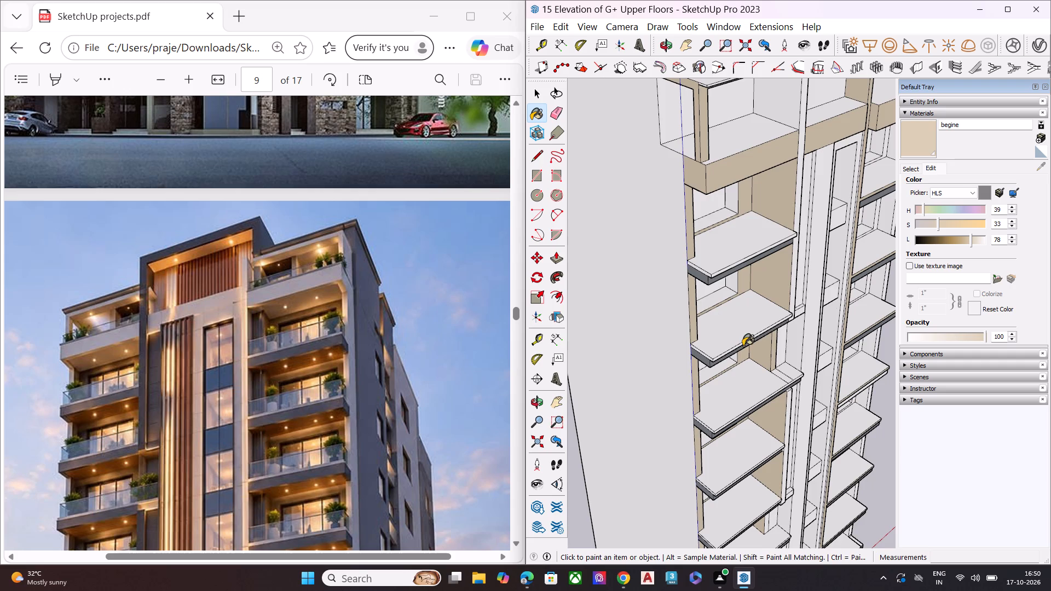
middle_click_drag(739, 344, 695, 285)
scroll(745, 173, "up", 3)
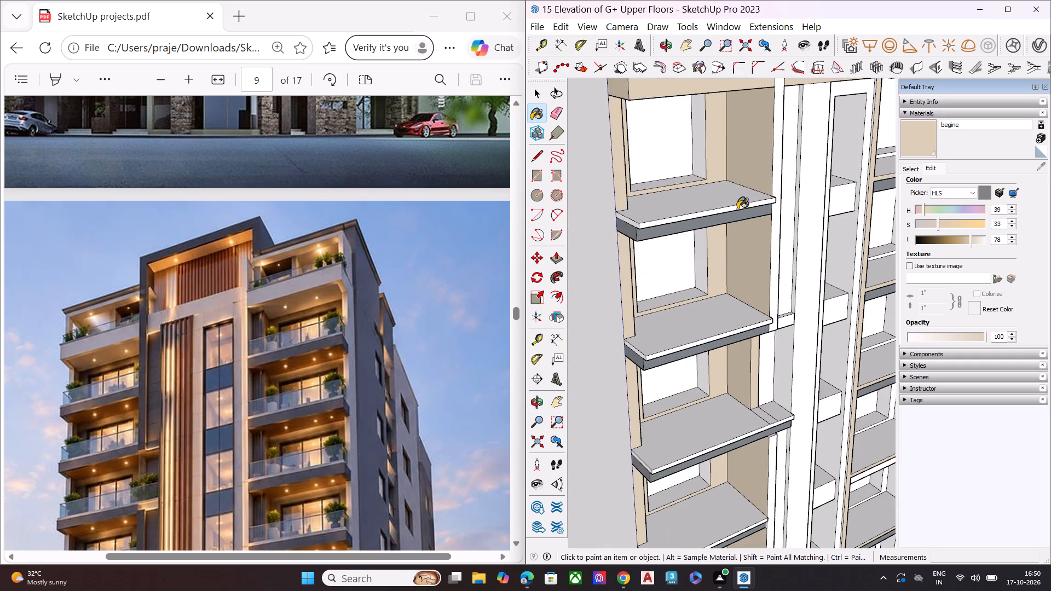
scroll(701, 238, "down", 4)
middle_click_drag(680, 317, 799, 219)
scroll(779, 257, "up", 7)
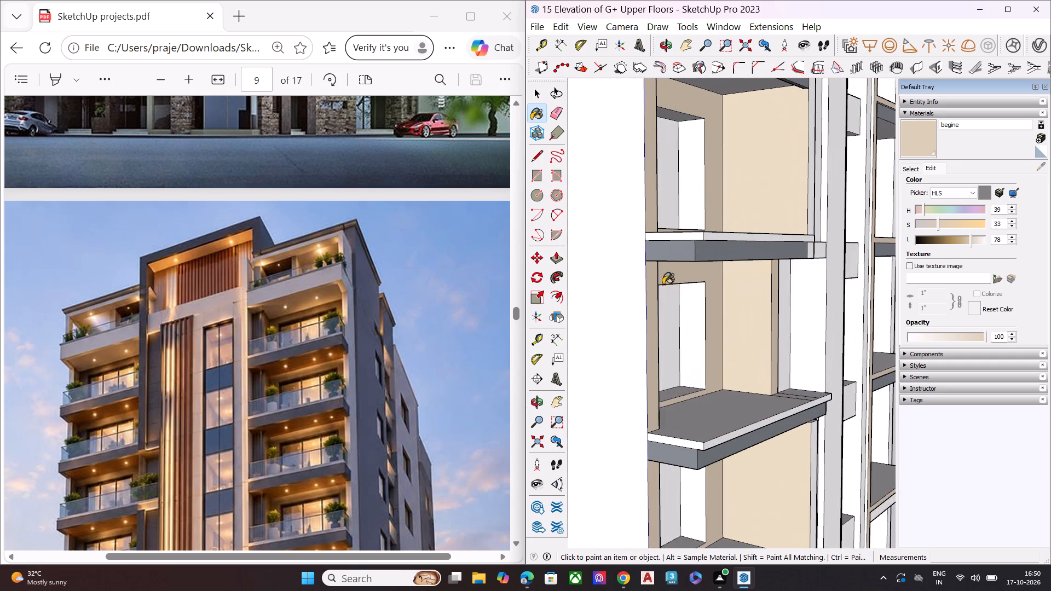
scroll(673, 224, "up", 5)
scroll(588, 276, "down", 5)
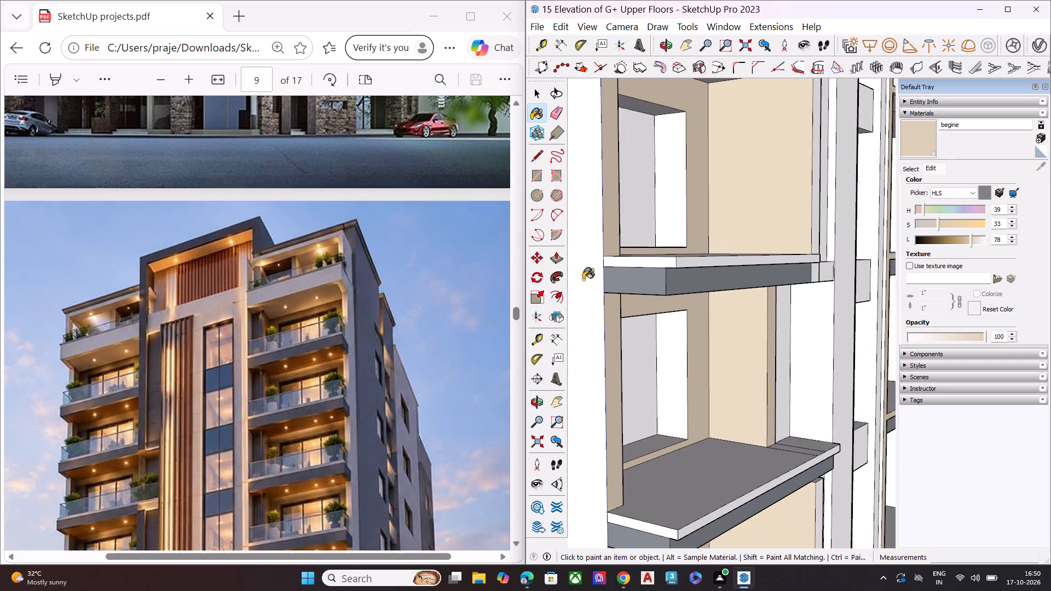
left_click(630, 261)
left_click(687, 262)
middle_click_drag(695, 286, 688, 302)
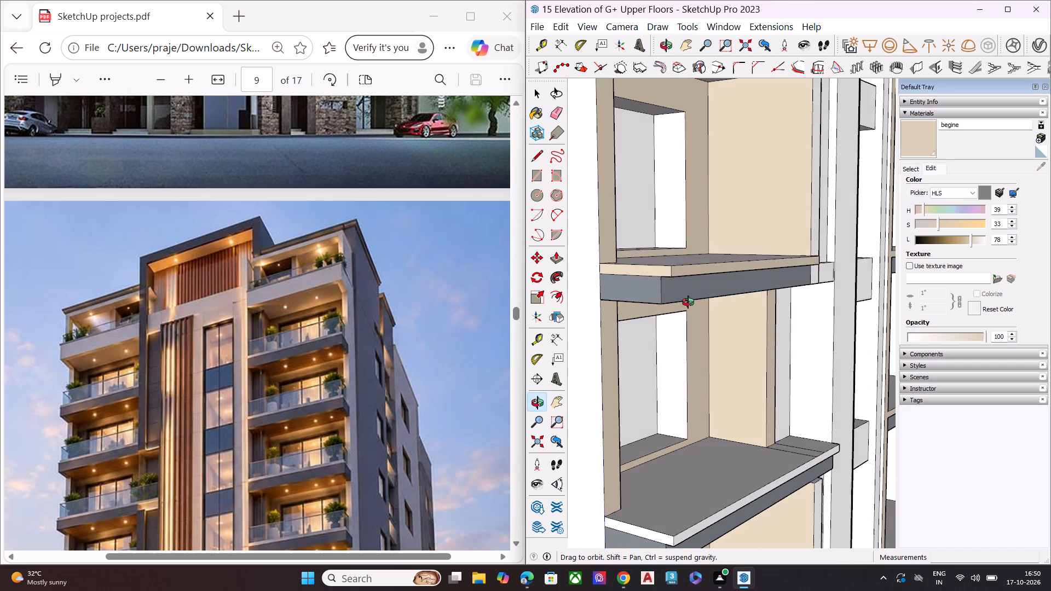
middle_click_drag(688, 302, 405, 335)
middle_click_drag(772, 366, 521, 326)
scroll(592, 264, "up", 4)
scroll(633, 256, "down", 1)
scroll(642, 258, "up", 3)
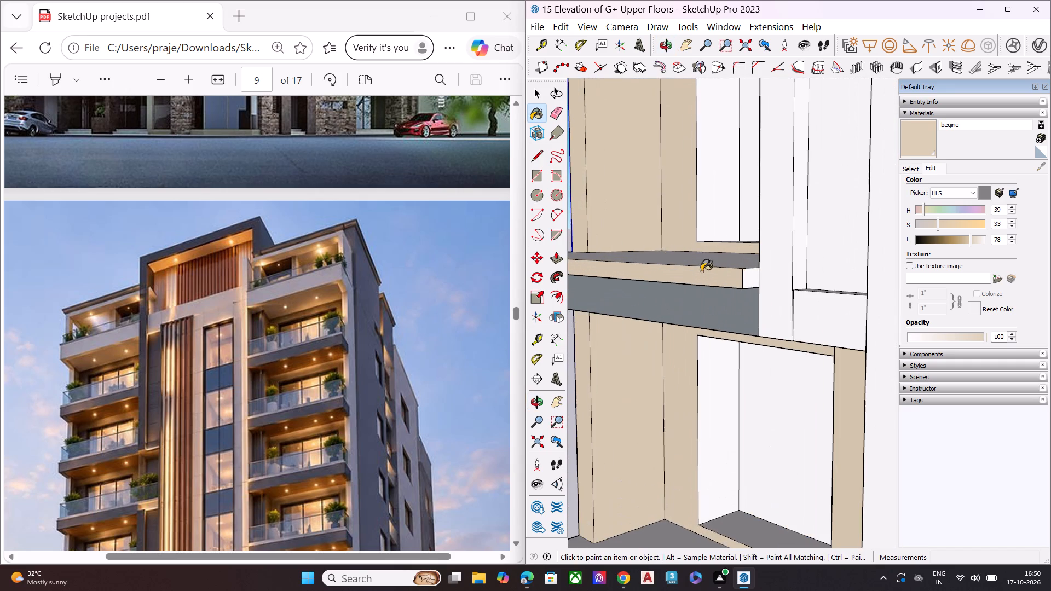
scroll(701, 271, "up", 1)
left_click(746, 275)
Paint the top edge band of the wider third left balcony slab with begine on its side, front and inner end.
scroll(772, 258, "down", 7)
scroll(772, 258, "up", 1)
scroll(772, 258, "down", 3)
scroll(678, 250, "up", 1)
scroll(676, 250, "down", 7)
middle_click_drag(679, 366, 771, 281)
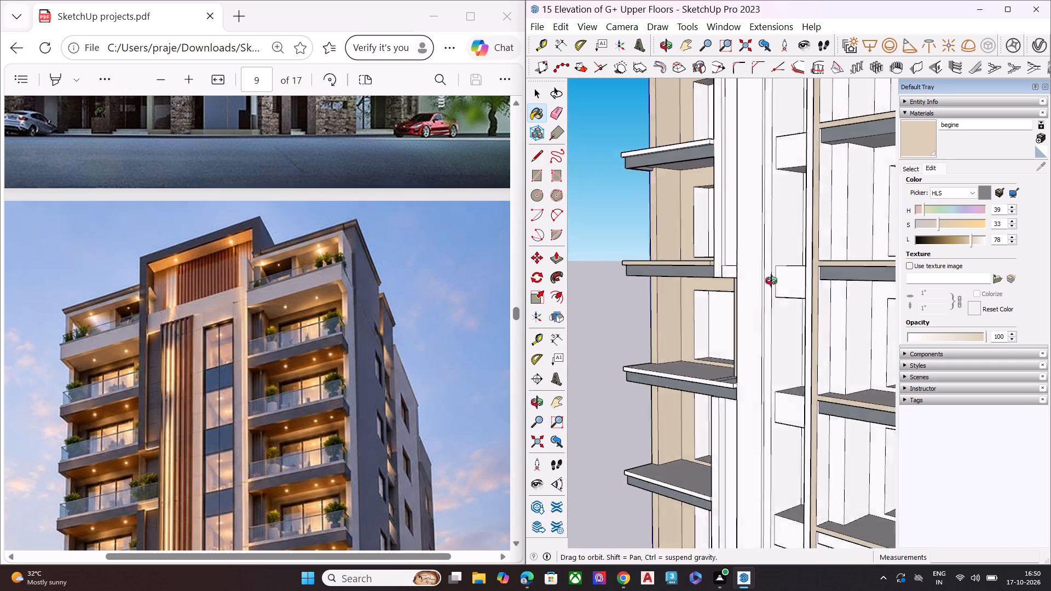
middle_click_drag(771, 281, 795, 273)
middle_click_drag(583, 381, 993, 396)
middle_click_drag(720, 396, 899, 390)
scroll(879, 390, "up", 4)
scroll(792, 369, "down", 1)
scroll(792, 369, "up", 2)
middle_click_drag(800, 369, 631, 375)
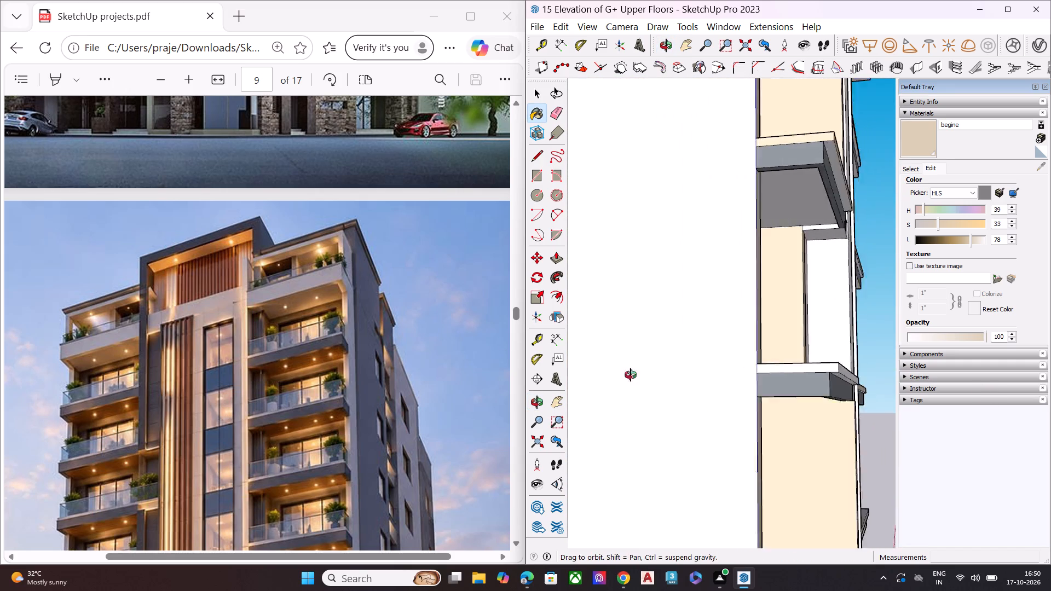
middle_click_drag(631, 375, 580, 386)
scroll(620, 383, "up", 3)
left_click(586, 385)
left_click(605, 391)
scroll(795, 384, "up", 1)
middle_click_drag(795, 384, 767, 387)
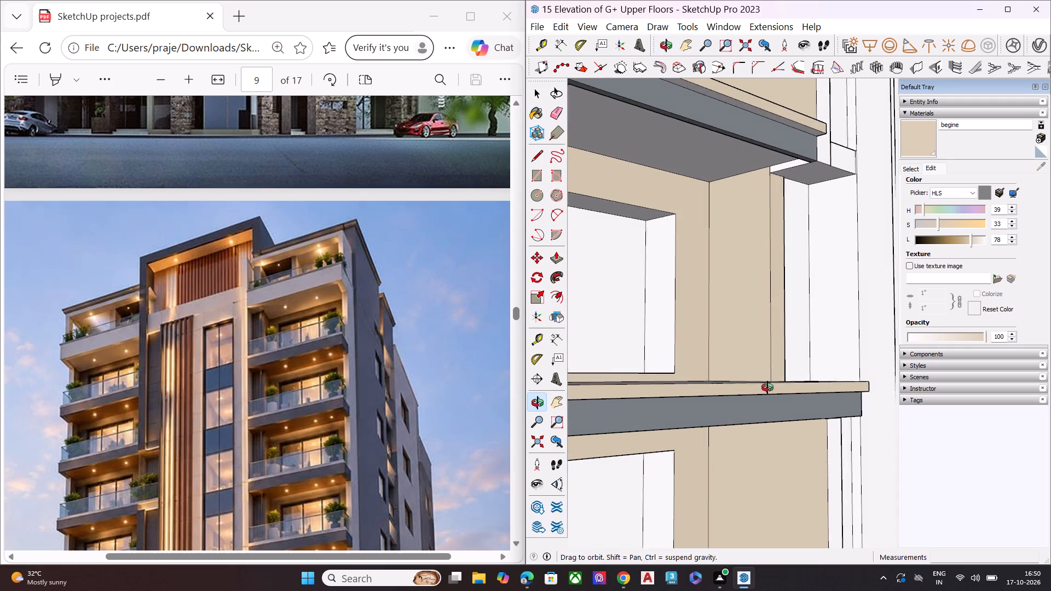
middle_click_drag(767, 387, 544, 390)
middle_click_drag(720, 386, 561, 390)
scroll(684, 407, "up", 7)
left_click(728, 377)
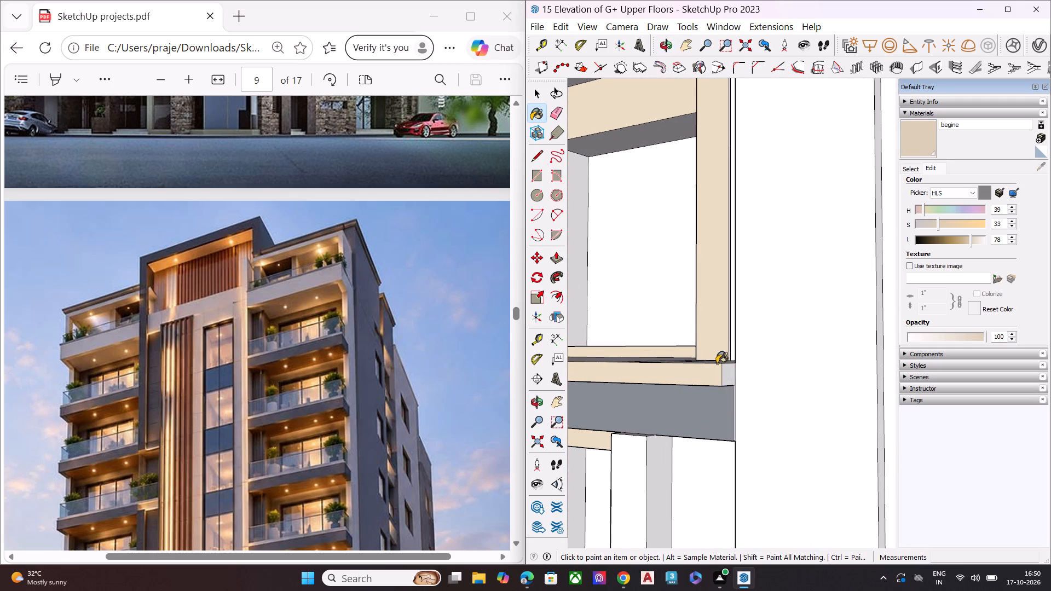
Paint the top edge band of the fourth left balcony slab with begine on its side, front and inner end.
scroll(717, 363, "down", 6)
scroll(720, 361, "up", 1)
scroll(727, 357, "down", 4)
scroll(731, 354, "up", 2)
scroll(731, 354, "down", 14)
middle_click_drag(665, 449, 867, 415)
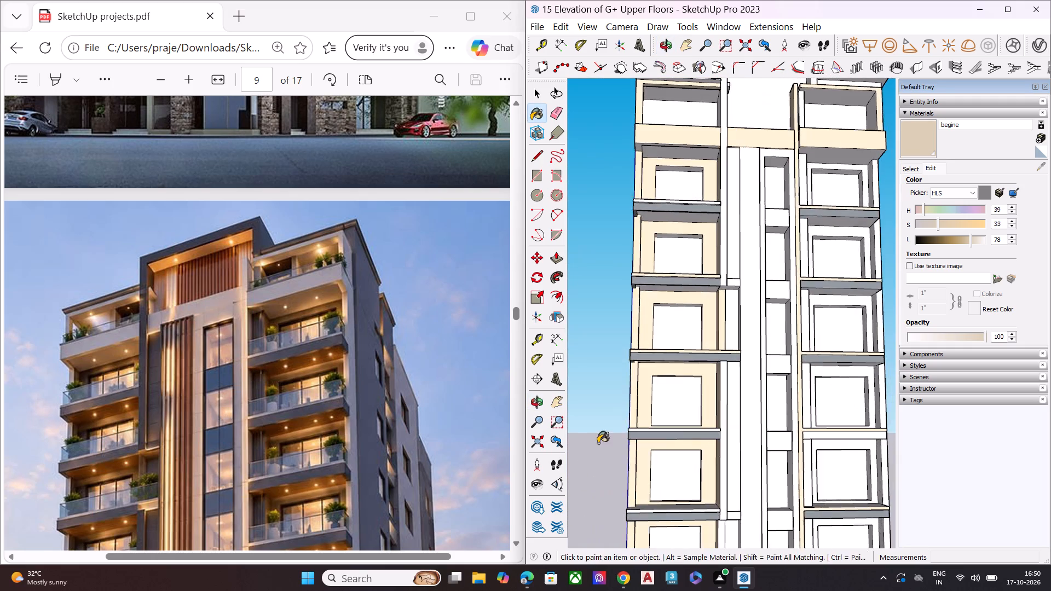
middle_click_drag(598, 443, 835, 435)
scroll(745, 462, "up", 8)
scroll(721, 399, "up", 8)
left_click(752, 389)
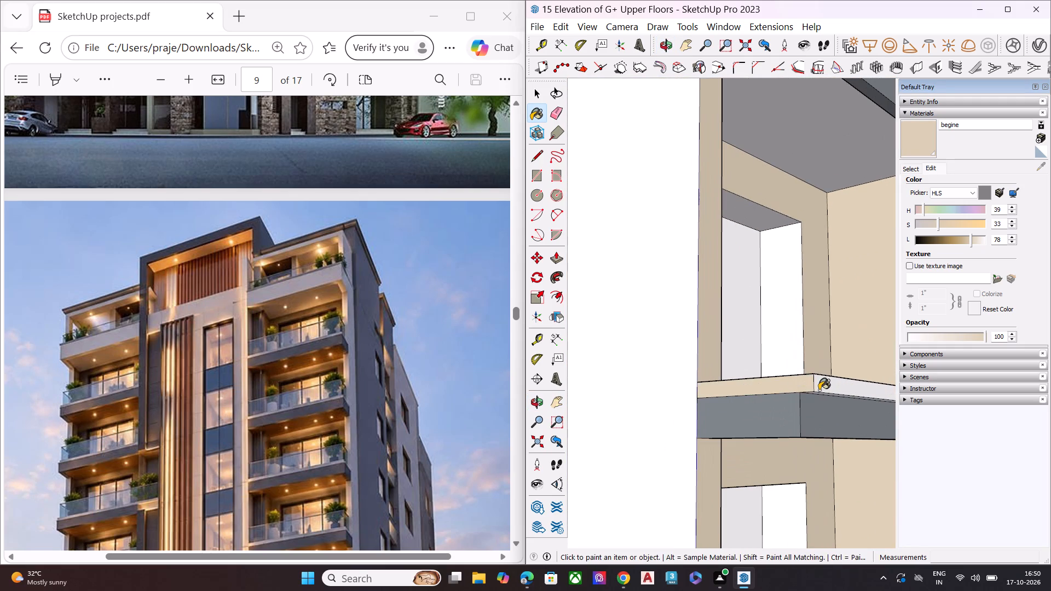
left_click(819, 390)
middle_click_drag(819, 389, 806, 311)
scroll(821, 331, "up", 4)
left_click(823, 331)
scroll(799, 331, "down", 6)
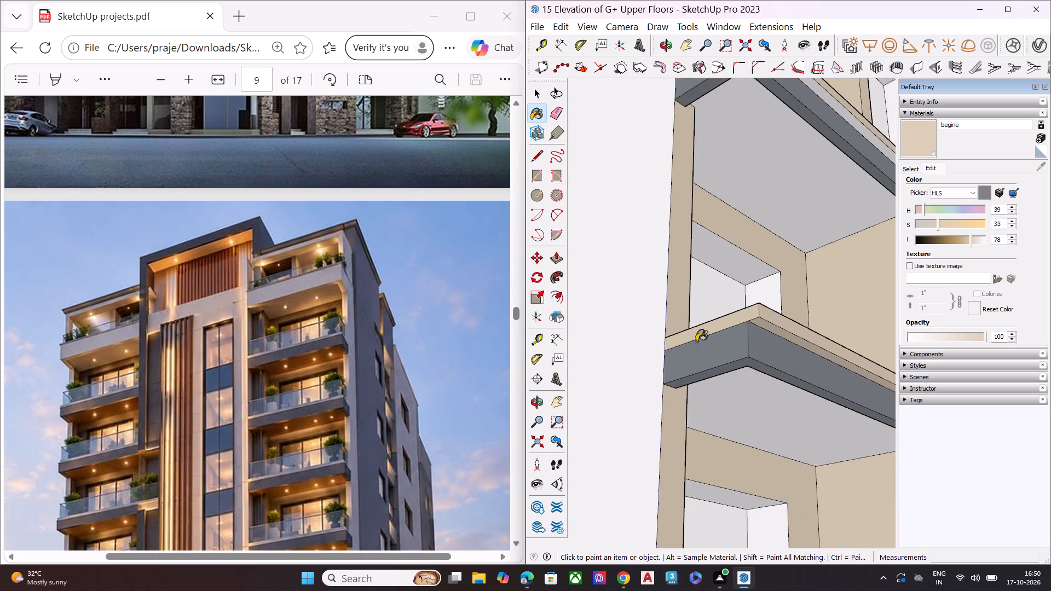
middle_click_drag(805, 362, 540, 370)
middle_click_drag(740, 372, 430, 377)
scroll(656, 376, "up", 10)
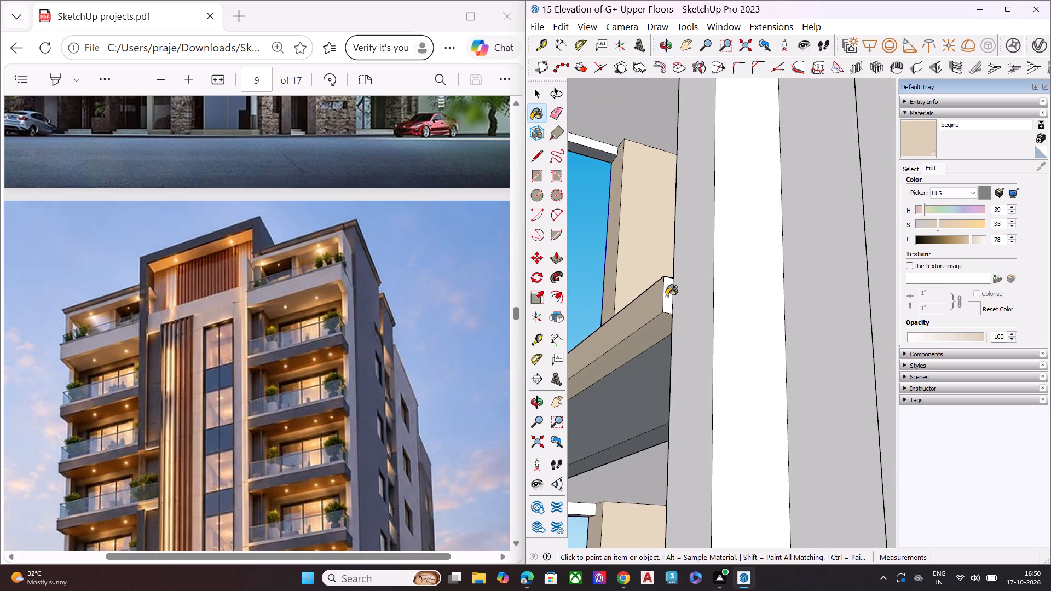
left_click(667, 292)
scroll(679, 291, "down", 10)
scroll(684, 300, "up", 4)
scroll(701, 309, "down", 4)
scroll(701, 309, "up", 1)
scroll(701, 309, "down", 12)
middle_click_drag(627, 389, 702, 350)
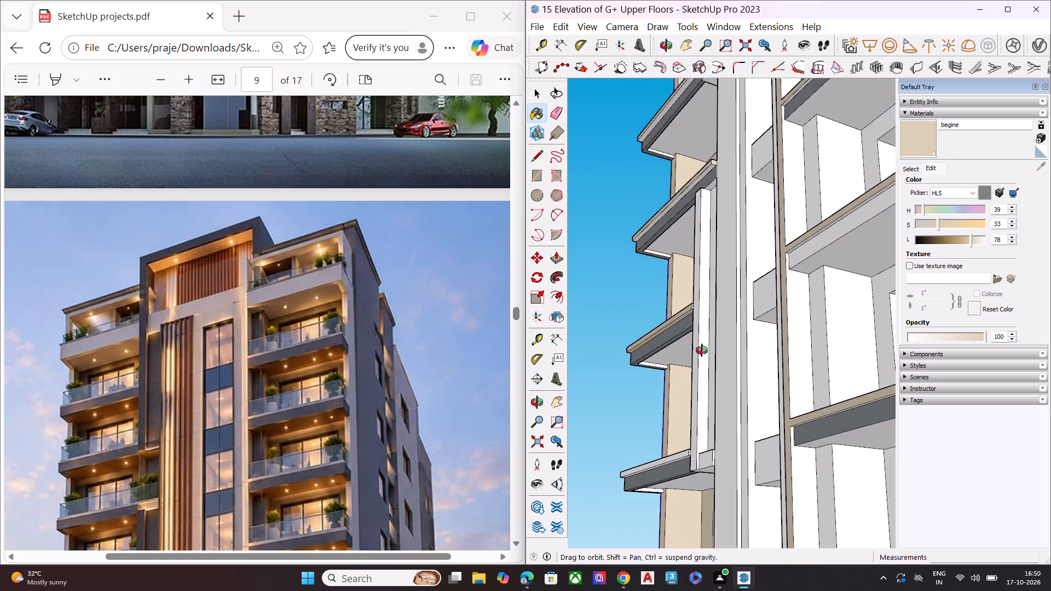
Paint the top edge band of the fifth left balcony slab with begine on its side, front and inner end.
middle_click_drag(702, 350, 894, 291)
middle_click_drag(637, 458, 1010, 449)
scroll(736, 410, "up", 5)
scroll(737, 406, "down", 1)
scroll(737, 406, "up", 1)
scroll(762, 344, "up", 4)
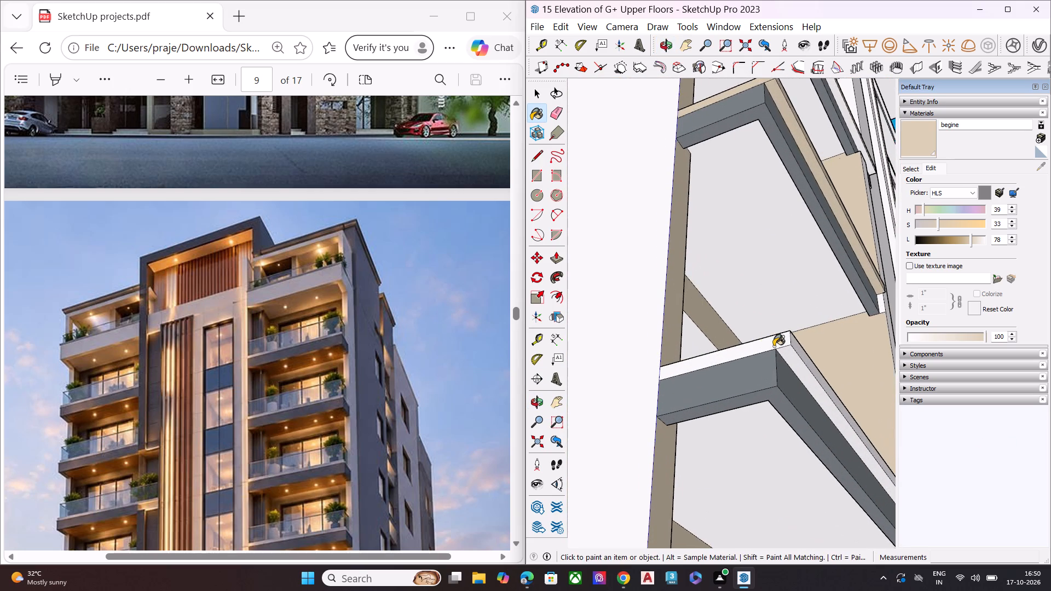
left_click(773, 346)
left_click(789, 358)
left_click(799, 348)
scroll(803, 358, "up", 1)
middle_click_drag(801, 359, 509, 366)
middle_click_drag(752, 399, 488, 398)
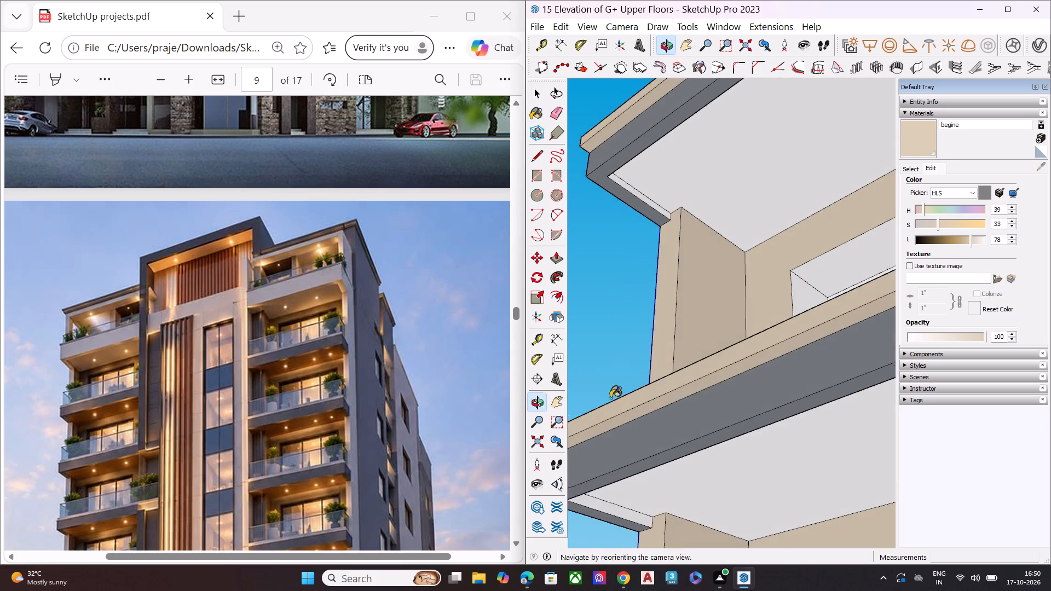
middle_click_drag(702, 402, 569, 437)
scroll(692, 312, "up", 1)
scroll(694, 312, "down", 3)
scroll(695, 311, "up", 5)
left_click(665, 314)
scroll(684, 291, "down", 4)
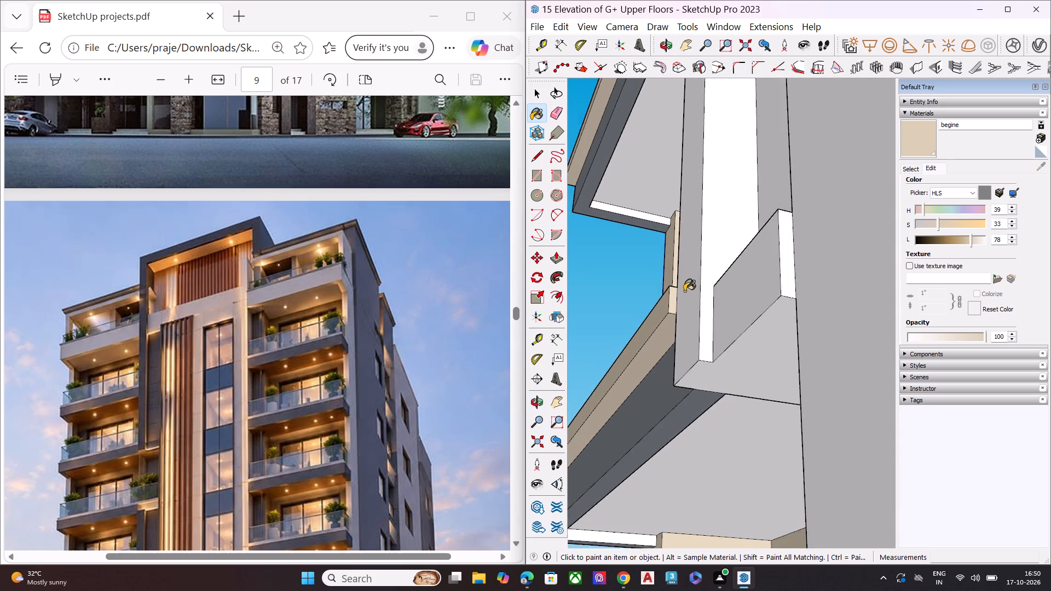
Paint the top edge band of the sixth left balcony slab with begine on its side, front and inner end.
scroll(684, 291, "down", 20)
scroll(684, 291, "down", 1)
middle_click_drag(633, 416, 906, 396)
middle_click_drag(591, 411, 790, 417)
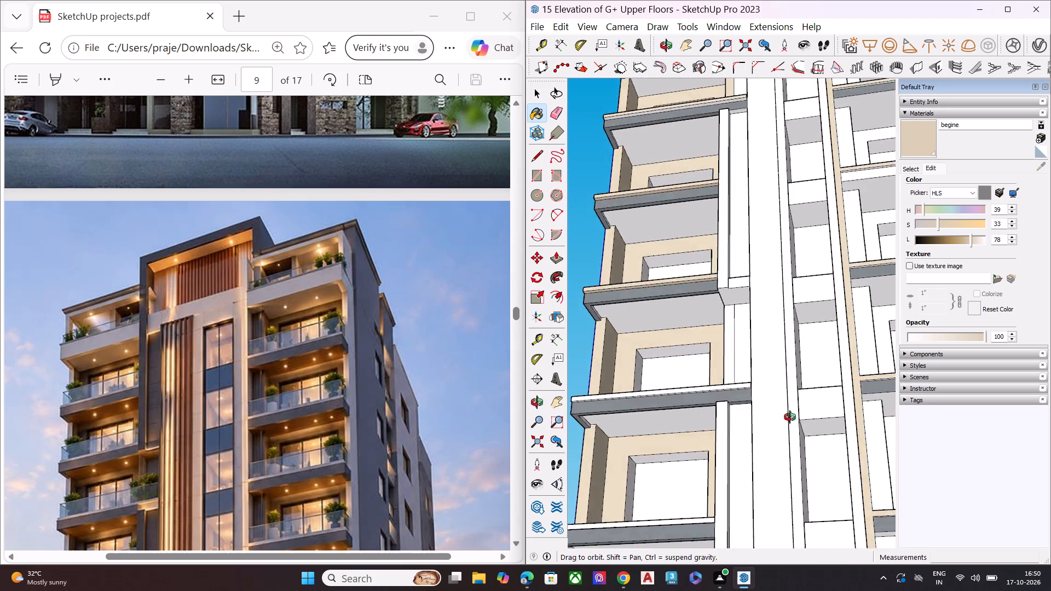
middle_click_drag(790, 417, 961, 439)
scroll(633, 398, "up", 5)
left_click(721, 350)
scroll(765, 357, "up", 2)
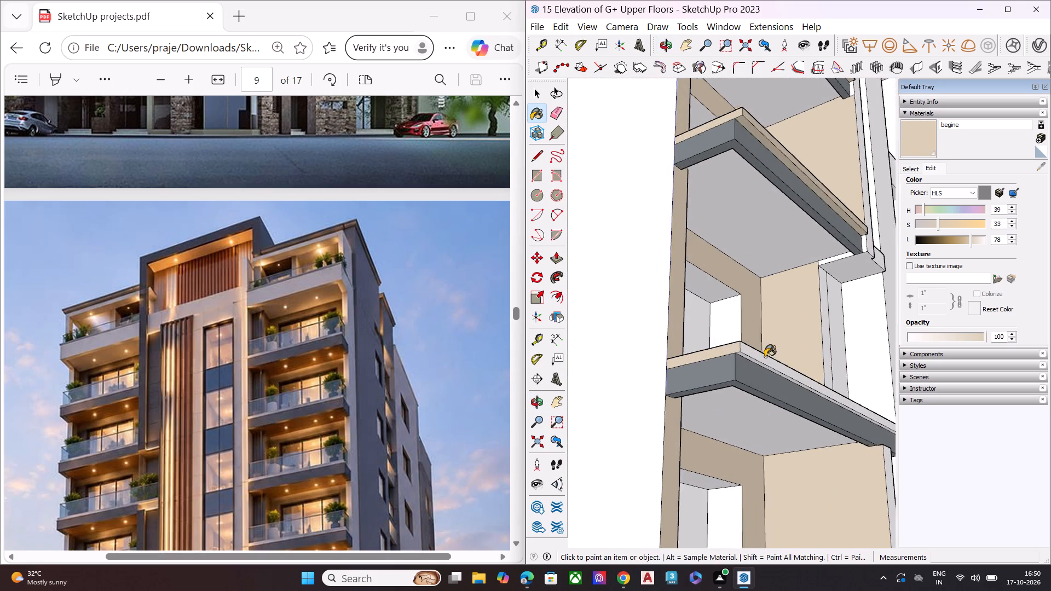
scroll(765, 357, "up", 8)
left_click(761, 357)
left_click(744, 367)
middle_click_drag(768, 366, 523, 374)
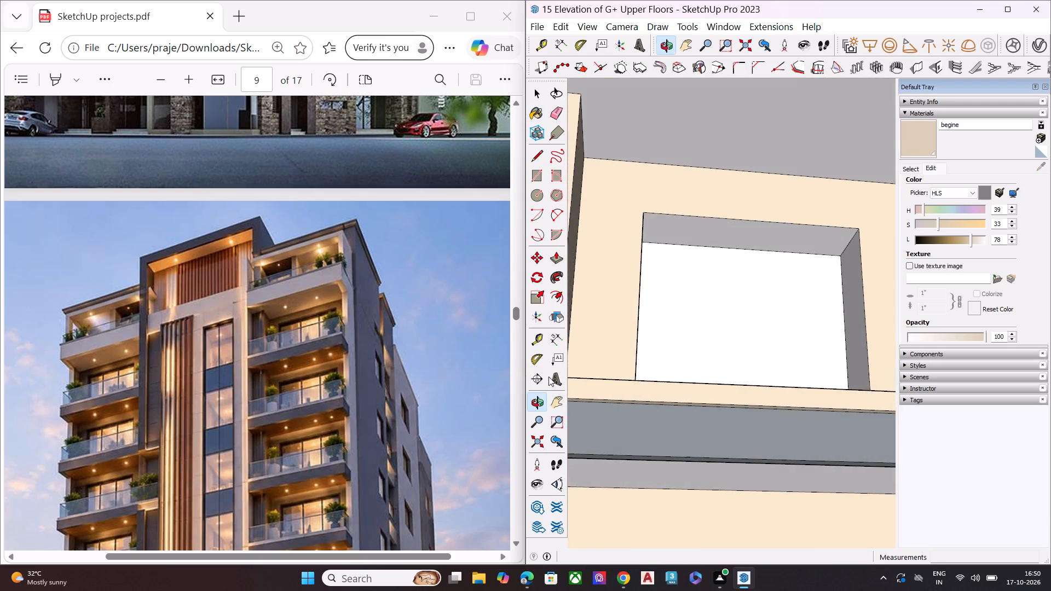
middle_click_drag(755, 405, 509, 407)
middle_click_drag(725, 405, 570, 412)
scroll(708, 385, "up", 6)
left_click(678, 352)
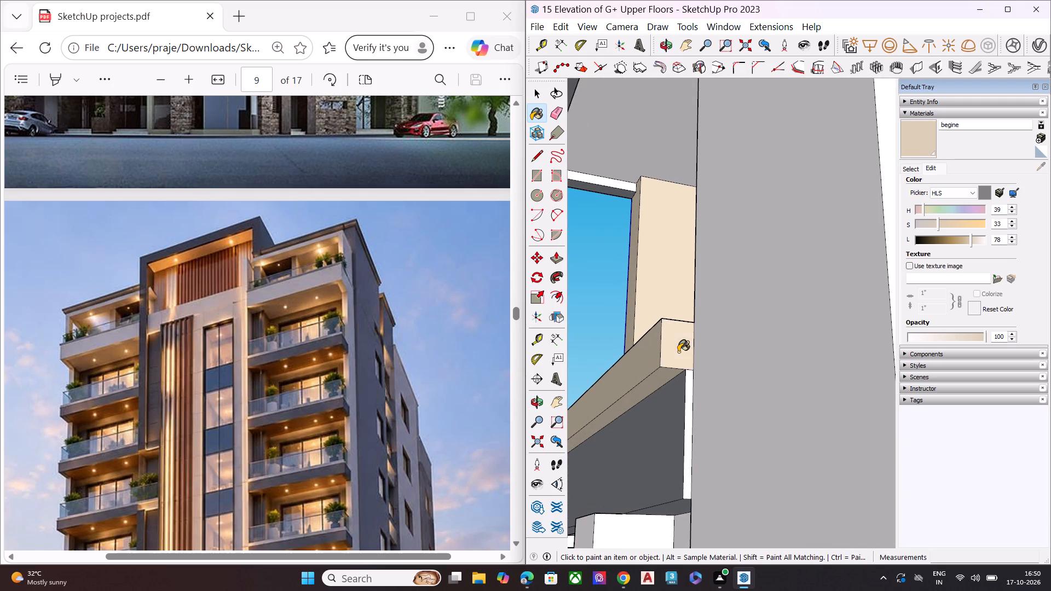
Paint the top edge band of the seventh left balcony slab with begine on its side and front.
scroll(692, 386, "down", 4)
scroll(710, 385, "up", 2)
scroll(711, 385, "down", 5)
scroll(714, 383, "up", 2)
scroll(714, 383, "down", 8)
scroll(629, 362, "down", 1)
scroll(630, 362, "up", 2)
scroll(630, 361, "down", 7)
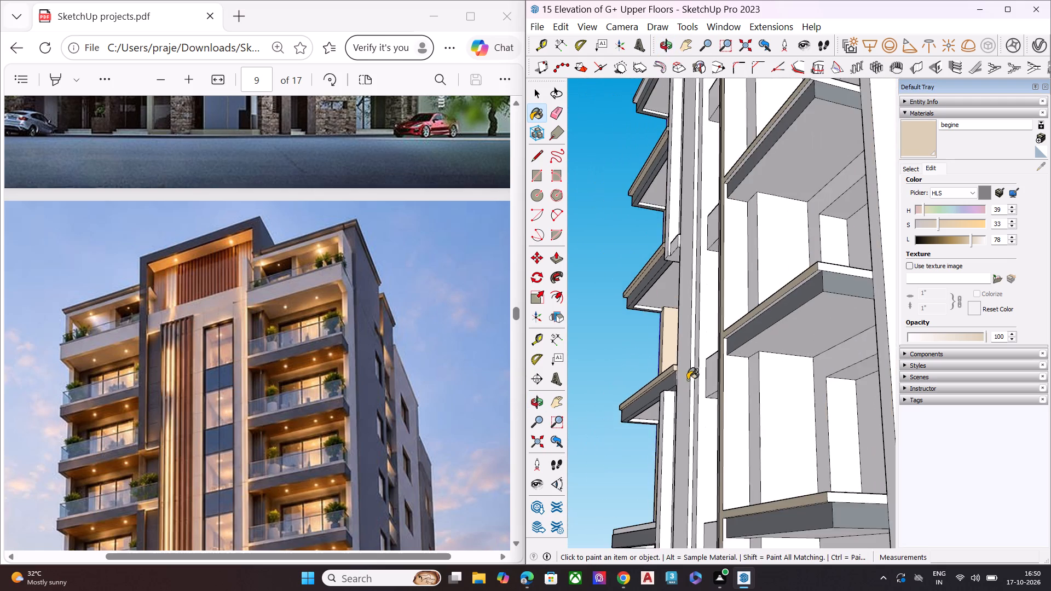
middle_click_drag(660, 403, 962, 347)
middle_click_drag(724, 405, 987, 407)
middle_click_drag(645, 385, 852, 329)
scroll(802, 412, "up", 1)
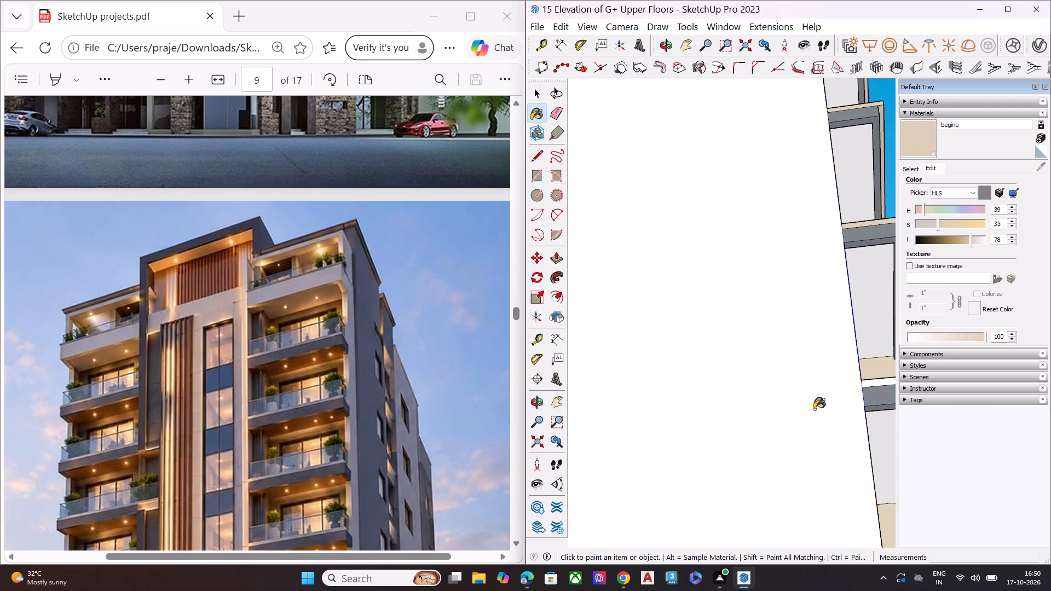
middle_click_drag(813, 410, 559, 428)
scroll(629, 414, "up", 6)
scroll(630, 414, "down", 1)
scroll(630, 414, "up", 1)
middle_click_drag(619, 386, 671, 385)
scroll(659, 386, "up", 3)
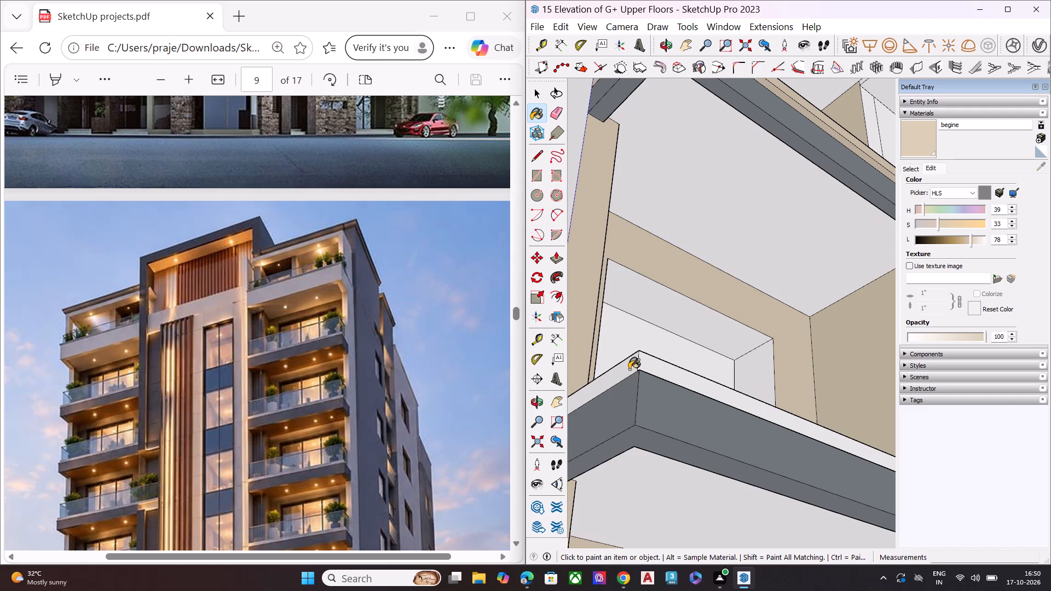
left_click(629, 369)
left_click(650, 371)
middle_click_drag(712, 385, 657, 291)
middle_click_drag(657, 291, 546, 412)
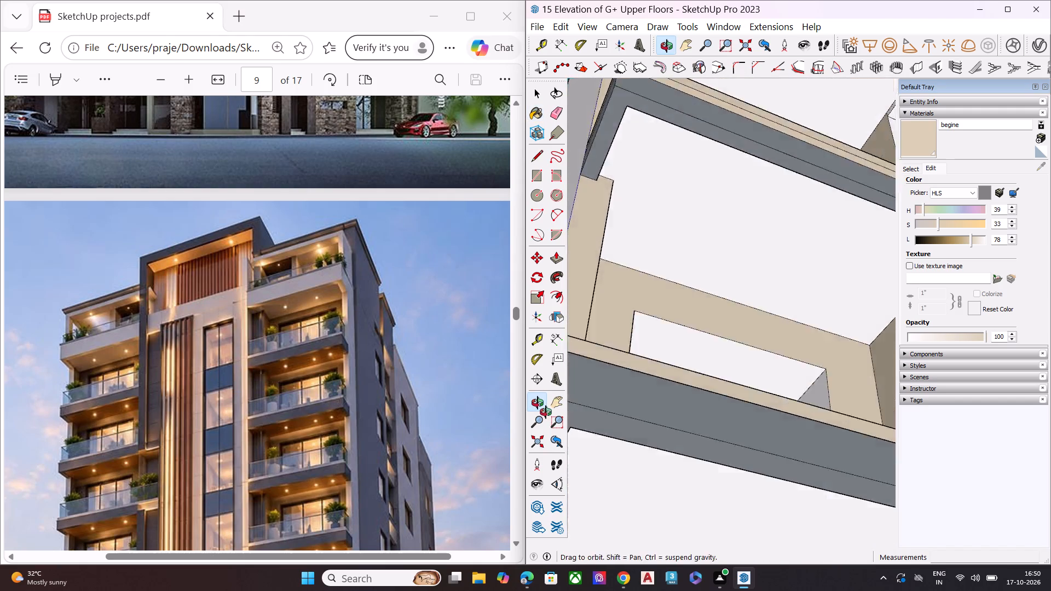
middle_click_drag(546, 412, 545, 413)
middle_click_drag(703, 450, 437, 453)
middle_click_drag(744, 518, 646, 511)
middle_click_drag(661, 501, 934, 457)
middle_click_drag(657, 489, 684, 480)
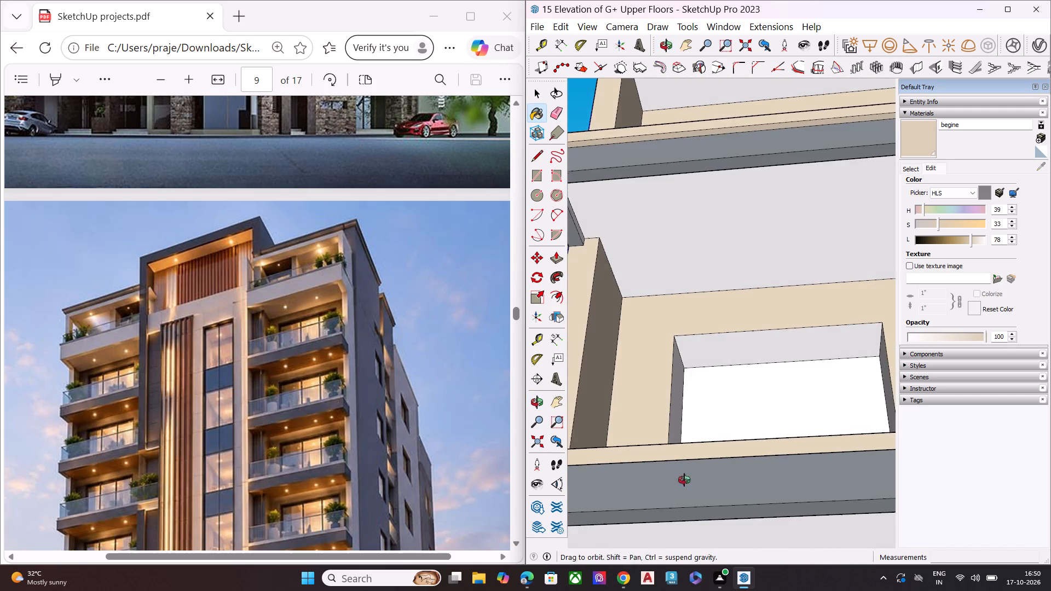
Push the seventh left balcony slab's grey front face inward in two passes of about 1/2 and 9/16 inch.
middle_click_drag(684, 480, 897, 477)
scroll(709, 399, "down", 7)
middle_click_drag(732, 433, 811, 392)
scroll(811, 392, "up", 9)
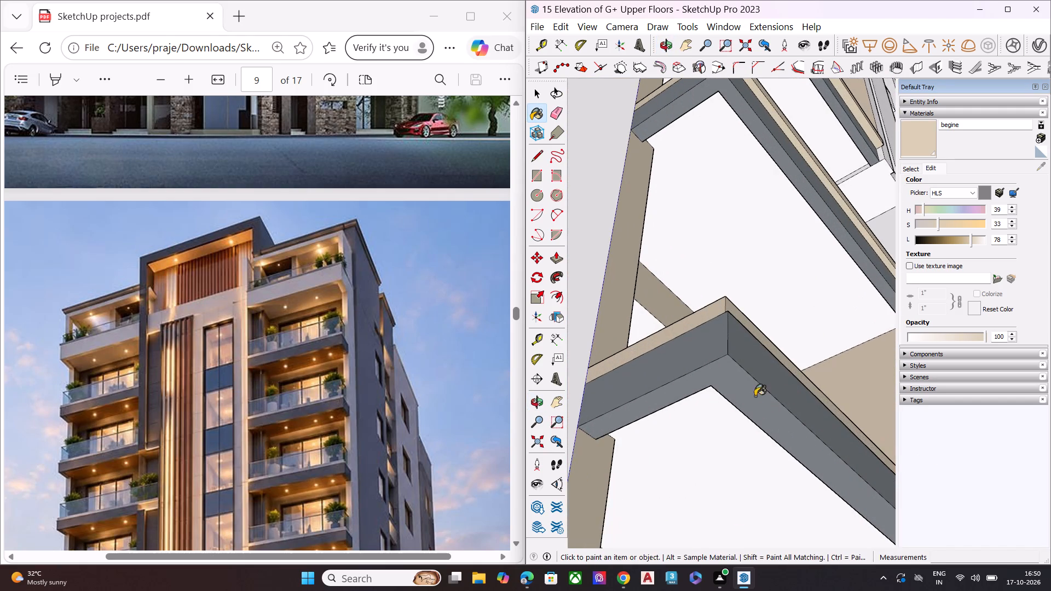
middle_click_drag(757, 386, 775, 338)
scroll(772, 352, "up", 10)
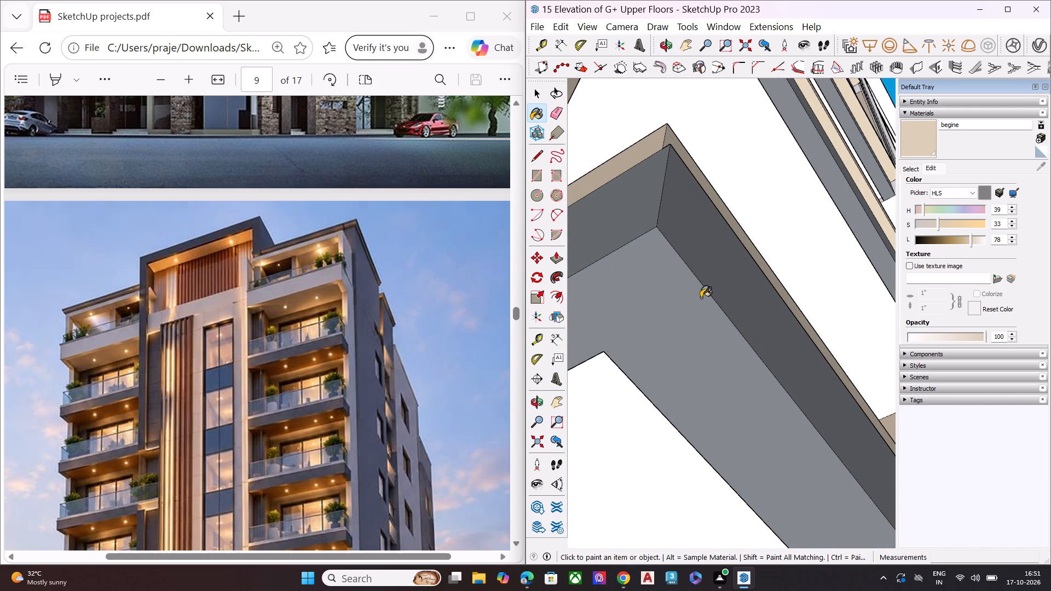
key("space")
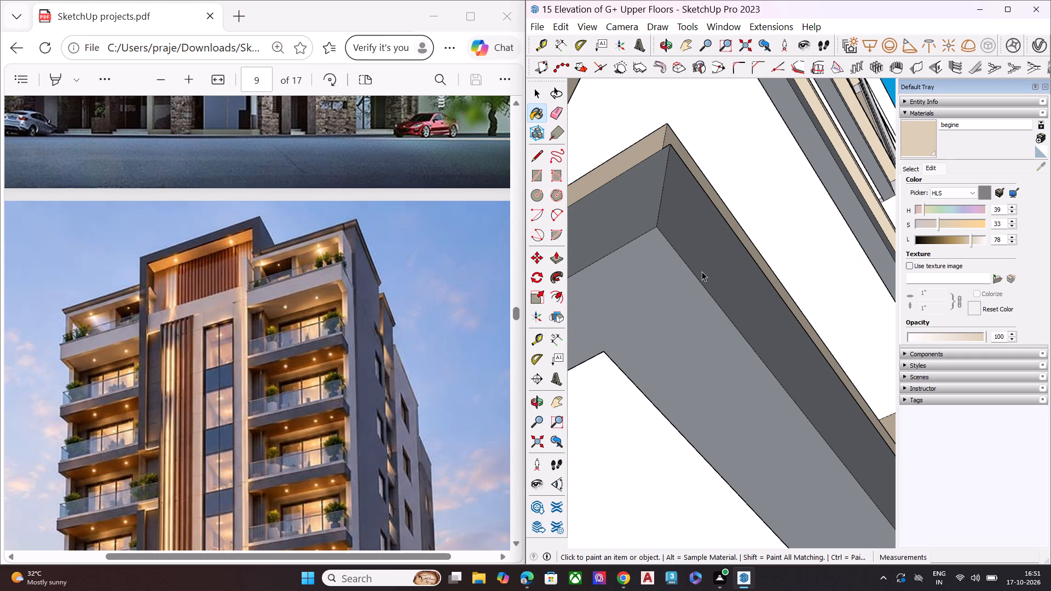
left_click(702, 271)
key("p")
left_click(702, 271)
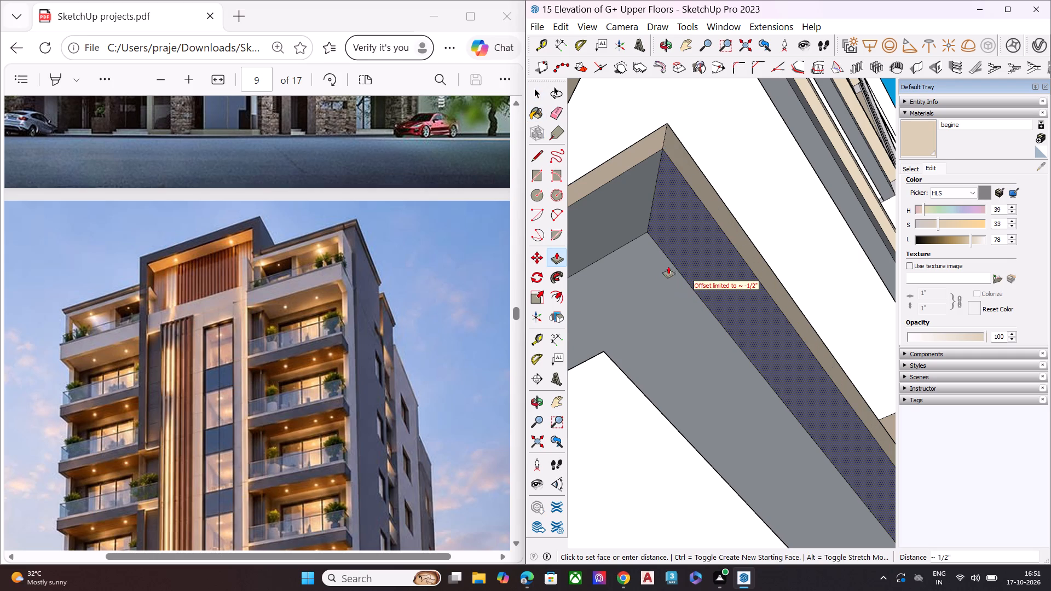
left_click(669, 265)
left_click(675, 260)
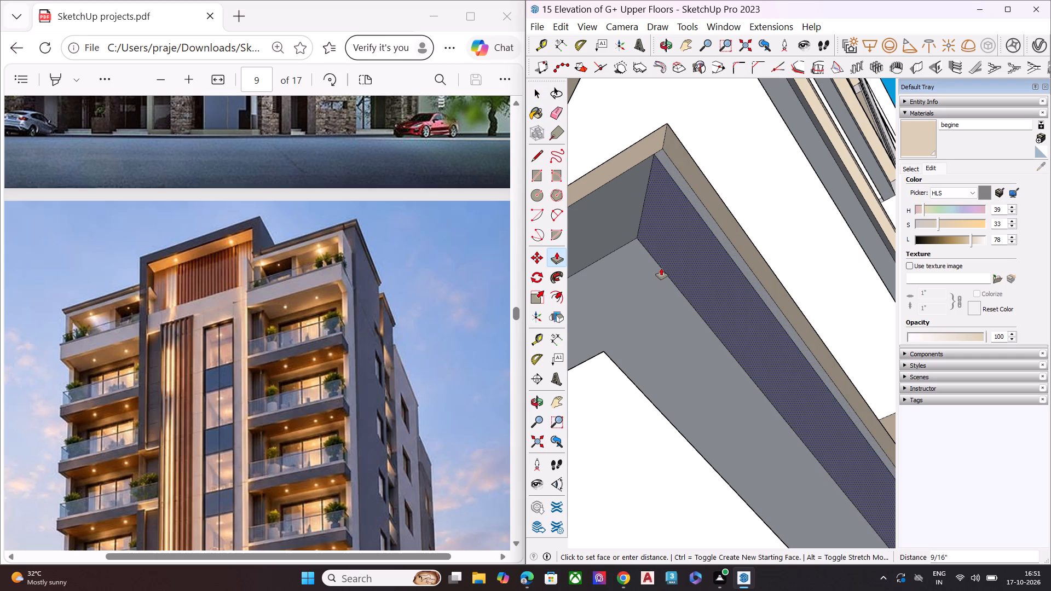
left_click(657, 269)
key("space")
Paint the thin strip under the seventh left slab's front edge band with begine and clear the face selection.
left_click(914, 132)
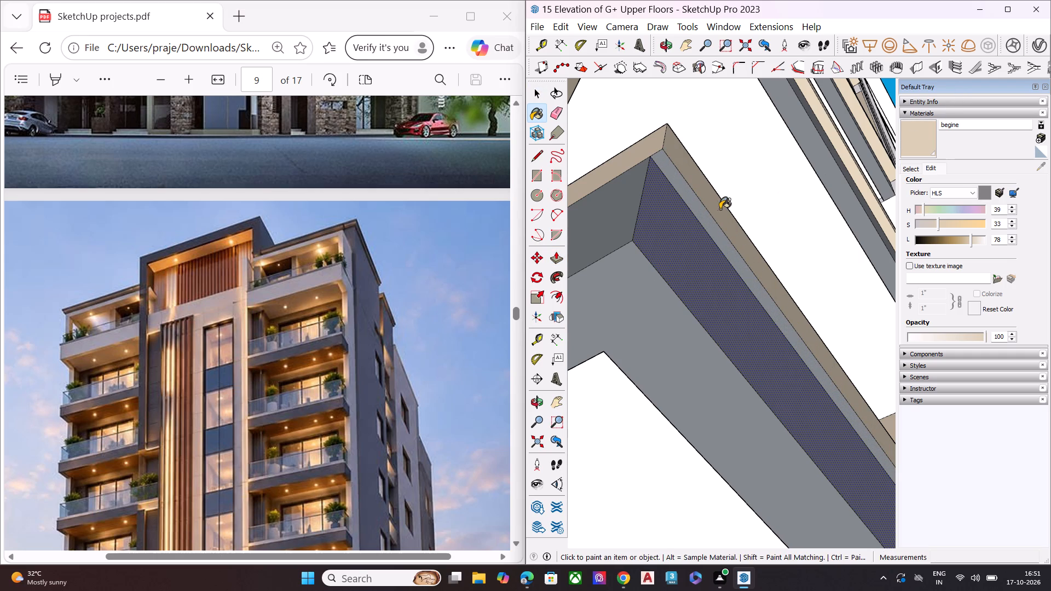
left_click(698, 215)
key("space")
scroll(698, 215, "down", 9)
scroll(622, 233, "up", 1)
scroll(719, 219, "down", 2)
scroll(719, 219, "up", 1)
scroll(719, 219, "down", 1)
scroll(719, 219, "up", 1)
scroll(719, 219, "down", 2)
scroll(719, 219, "up", 1)
scroll(720, 220, "down", 8)
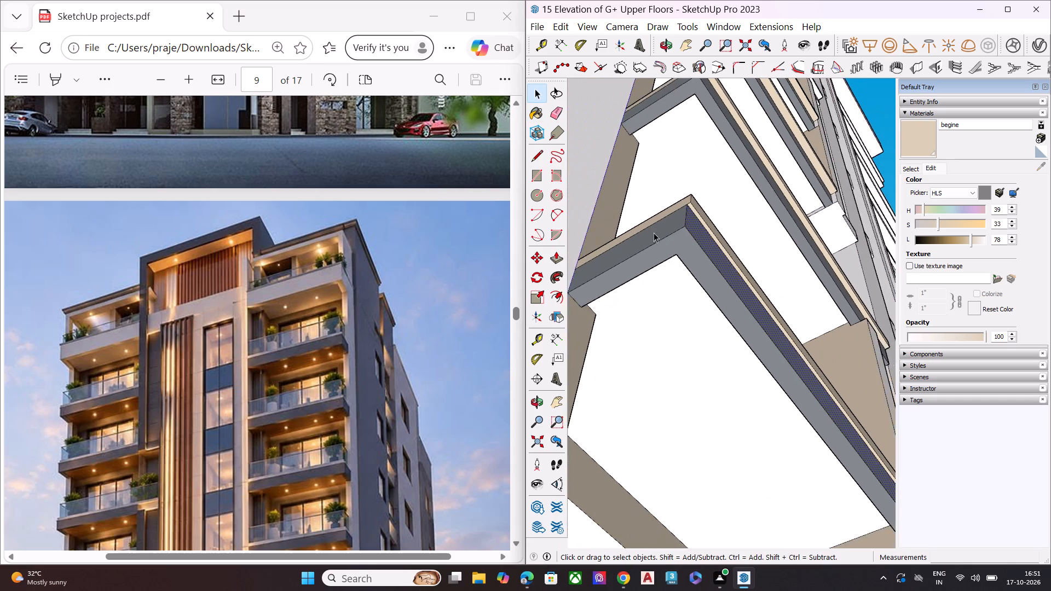
scroll(654, 233, "down", 11)
left_click(840, 197)
Paint the lowest left balcony slab's top edge band with begine on its side and front, including the thin strip beneath.
left_click(921, 136)
scroll(668, 339, "down", 1)
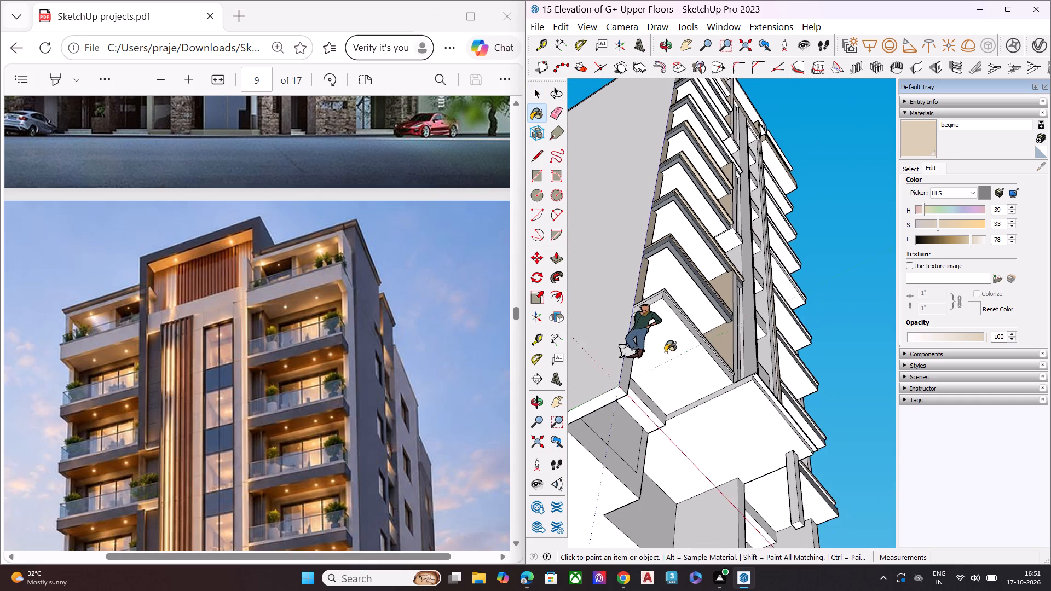
scroll(682, 316, "up", 2)
scroll(683, 311, "down", 1)
scroll(683, 310, "up", 6)
middle_click_drag(669, 269, 675, 420)
scroll(667, 381, "up", 8)
scroll(667, 374, "down", 7)
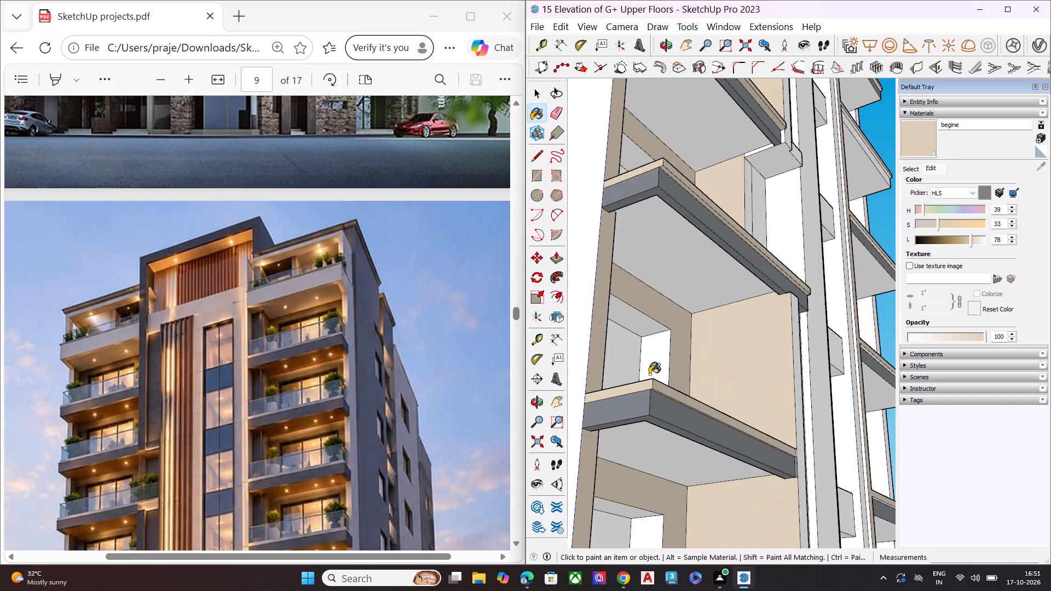
scroll(641, 342, "down", 6)
scroll(641, 342, "up", 1)
scroll(641, 342, "down", 3)
scroll(651, 472, "up", 6)
scroll(647, 477, "down", 1)
scroll(647, 478, "up", 3)
scroll(581, 434, "up", 10)
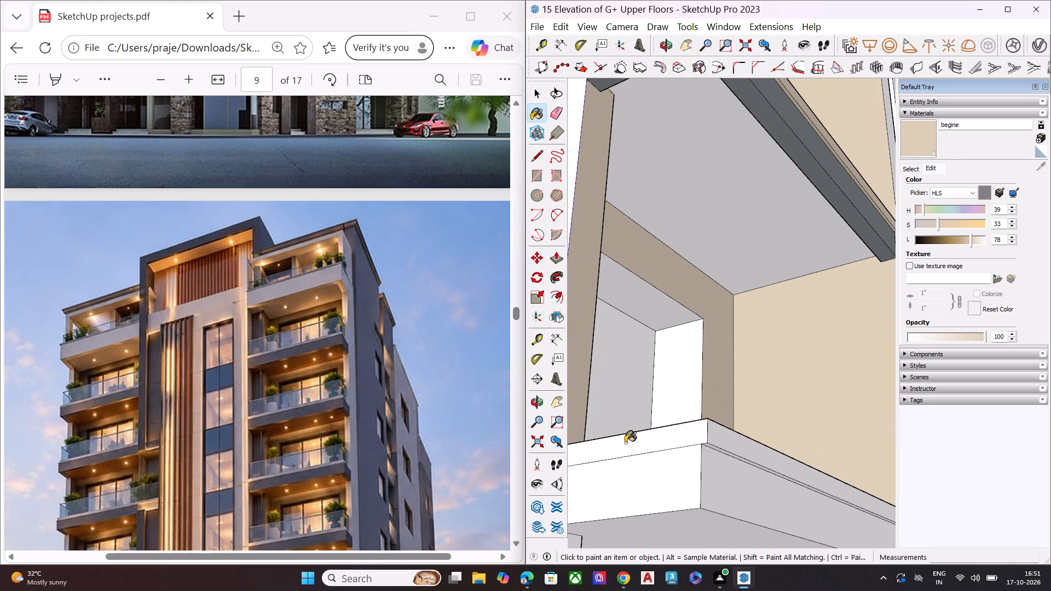
left_click(626, 443)
left_click(718, 441)
middle_click_drag(722, 442, 734, 366)
scroll(734, 366, "up", 8)
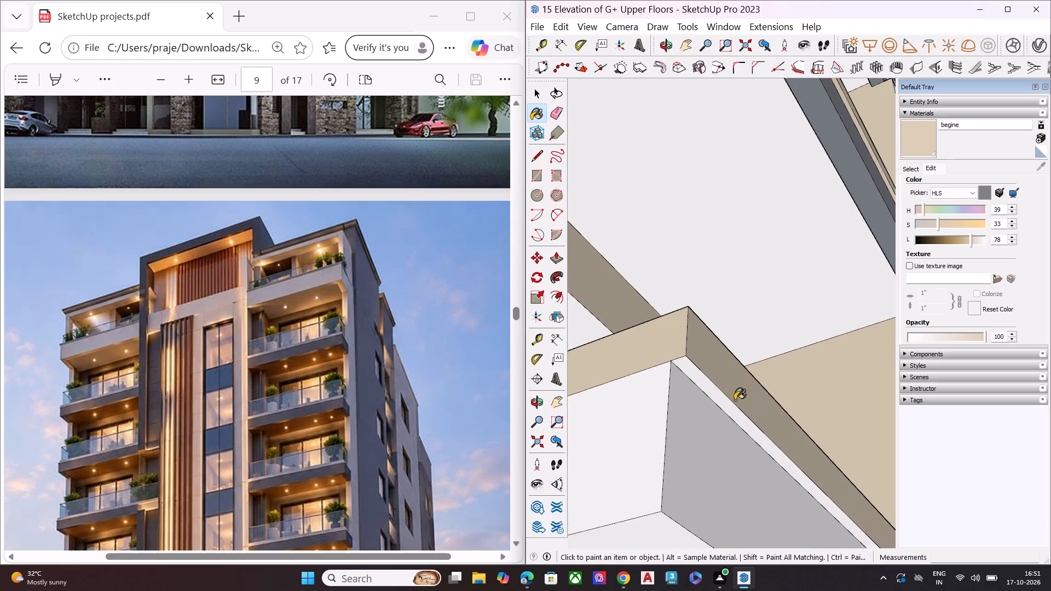
left_click(730, 413)
Paint the inner end of the lowest left balcony slab's top edge band with begine, just above the entrance canopy.
scroll(646, 389, "down", 6)
middle_click_drag(760, 412, 584, 415)
scroll(687, 407, "down", 6)
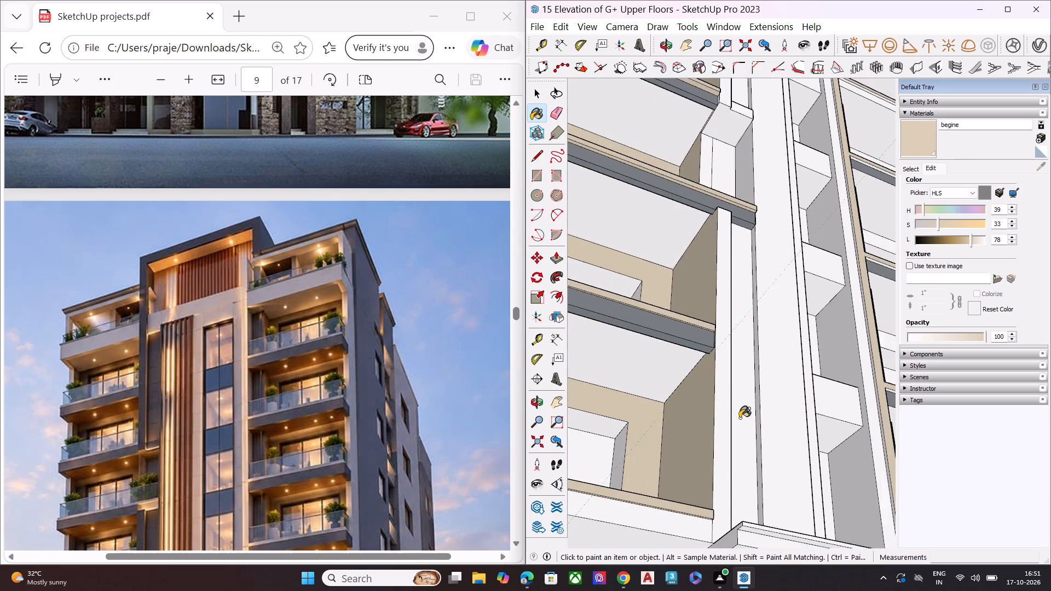
scroll(740, 418, "down", 6)
middle_click_drag(734, 472, 498, 495)
scroll(594, 491, "up", 7)
scroll(611, 480, "down", 8)
middle_click_drag(676, 474, 631, 554)
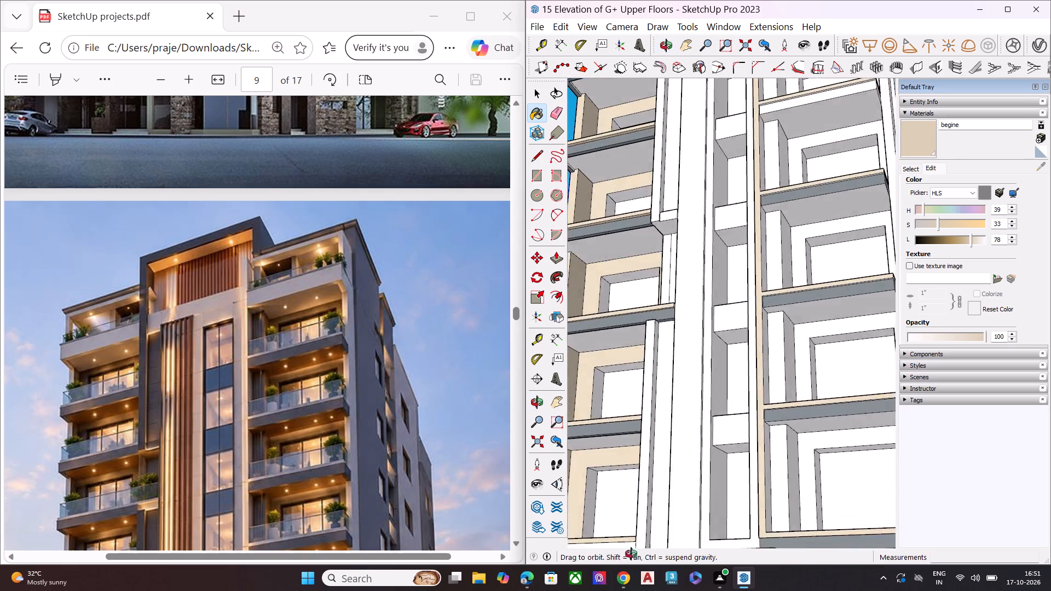
middle_click_drag(631, 554, 620, 420)
scroll(588, 559, "up", 1)
scroll(633, 403, "up", 2)
scroll(633, 402, "down", 6)
scroll(674, 418, "down", 7)
middle_click_drag(681, 451, 561, 579)
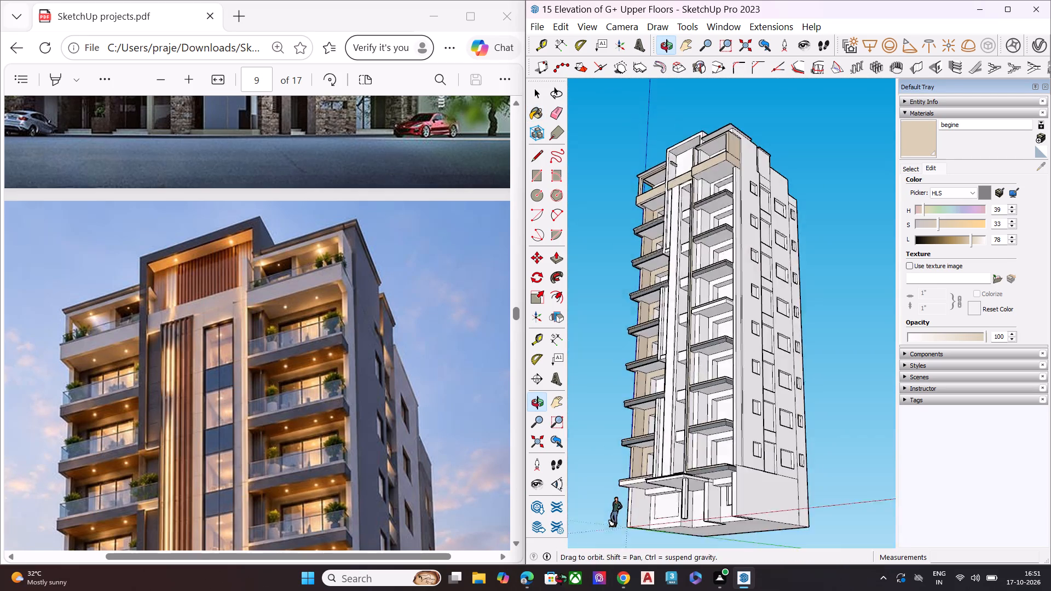
middle_click_drag(561, 579, 529, 584)
scroll(529, 584, "up", 3)
scroll(646, 444, "down", 3)
scroll(646, 444, "up", 2)
scroll(661, 491, "up", 20)
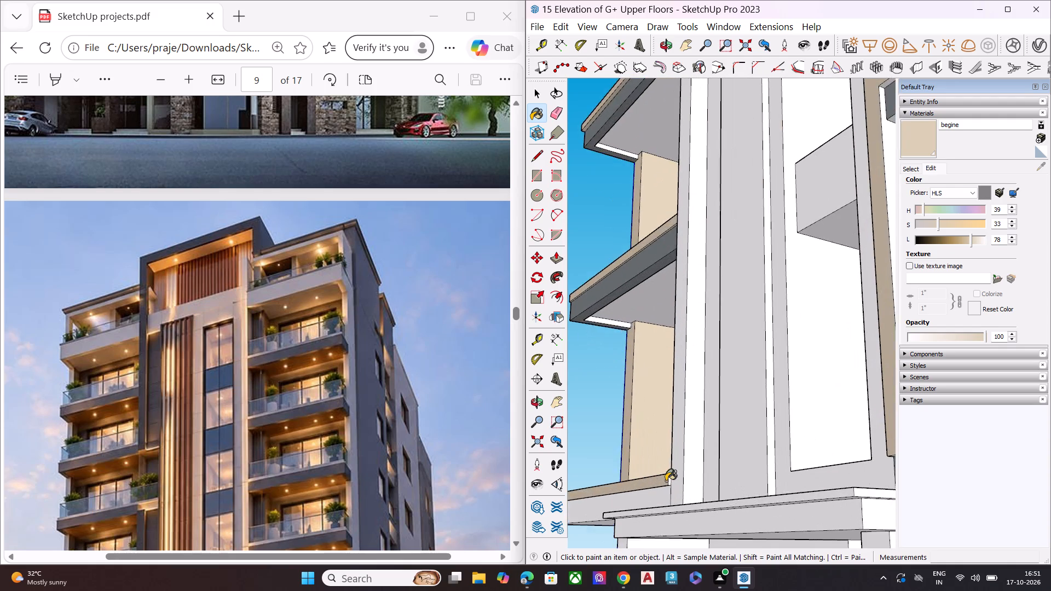
scroll(665, 481, "up", 16)
left_click(676, 476)
Examine the lowest left balcony slab and the full painted left balcony column from the building's left side.
scroll(655, 463, "down", 4)
scroll(654, 462, "up", 1)
scroll(654, 462, "down", 9)
scroll(654, 460, "up", 3)
scroll(654, 460, "down", 4)
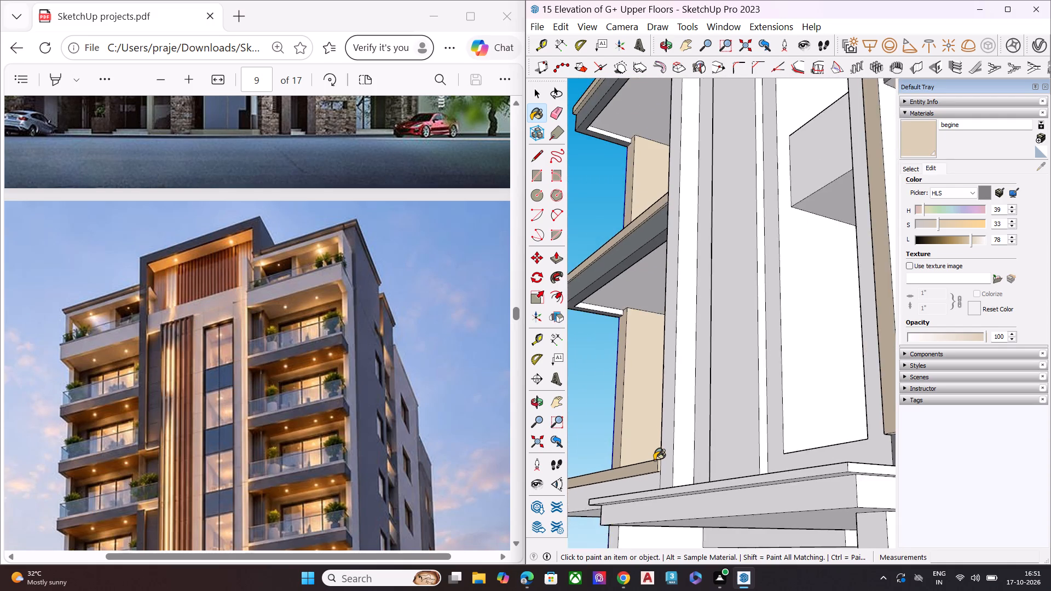
scroll(654, 460, "down", 5)
scroll(654, 460, "up", 2)
scroll(654, 460, "down", 7)
scroll(654, 460, "up", 2)
scroll(654, 460, "down", 8)
scroll(654, 460, "up", 1)
scroll(654, 460, "down", 3)
middle_click_drag(655, 455, 888, 455)
scroll(675, 413, "down", 2)
scroll(685, 422, "up", 1)
scroll(701, 438, "down", 5)
middle_click_drag(666, 454, 940, 453)
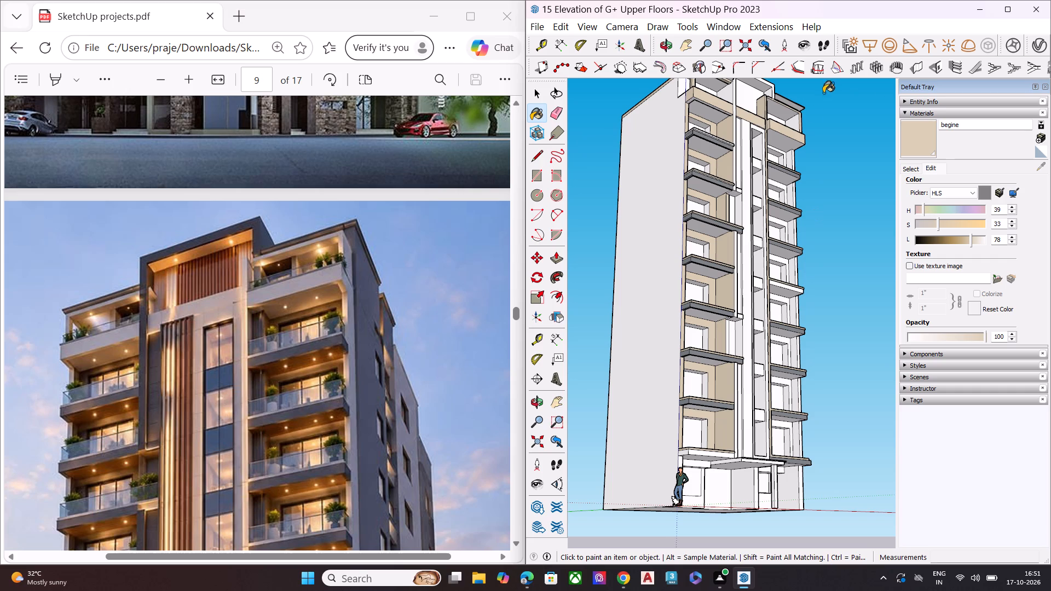
Paint the front and side faces of the tall pillar at the outer end of the right balcony column with begine.
scroll(749, 186, "down", 10)
middle_click_drag(781, 193, 781, 197)
scroll(781, 193, "down", 1)
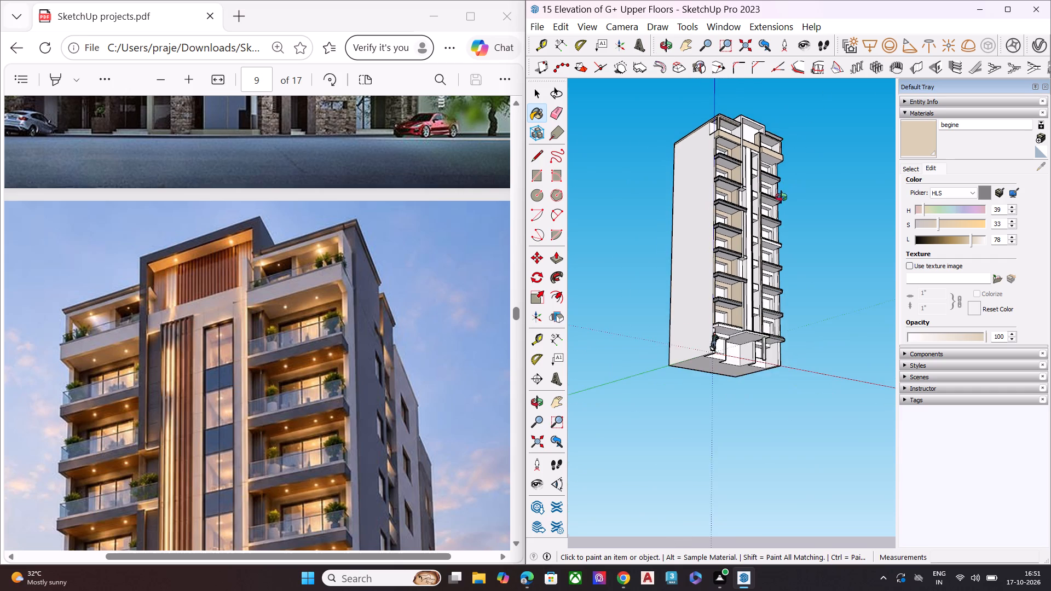
middle_click_drag(781, 197, 564, 314)
scroll(687, 128, "up", 11)
middle_click_drag(793, 173, 533, 176)
middle_click_drag(708, 202, 715, 156)
middle_click_drag(779, 173, 817, 110)
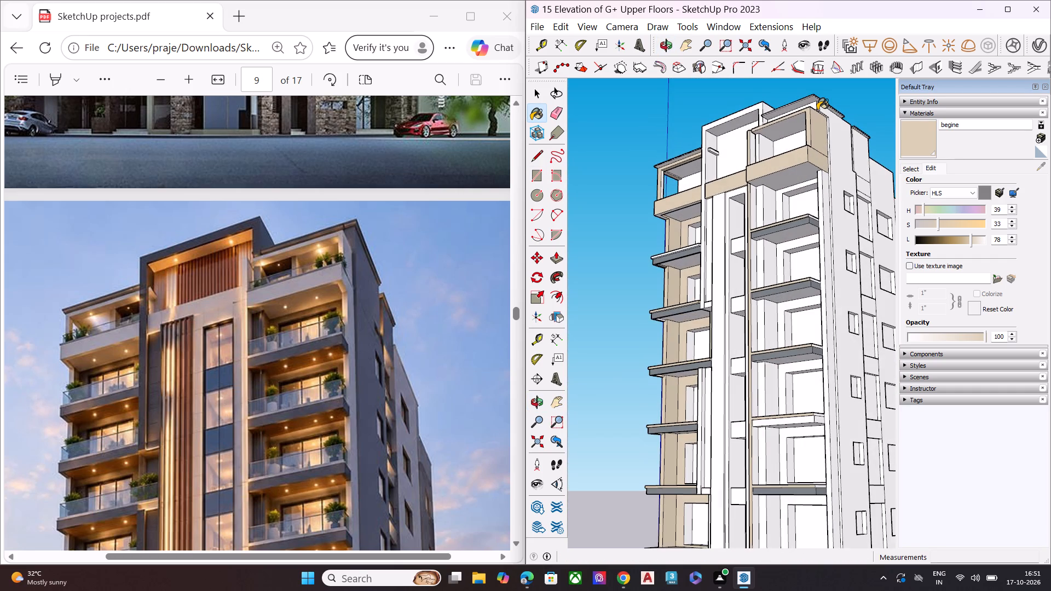
scroll(817, 110, "up", 7)
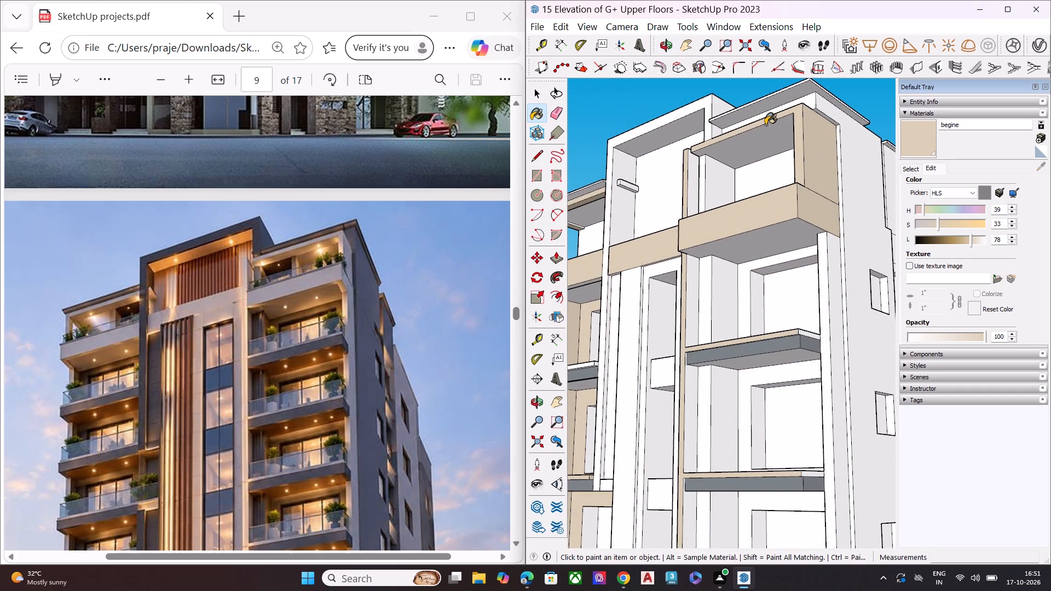
scroll(743, 177, "down", 6)
scroll(713, 244, "up", 3)
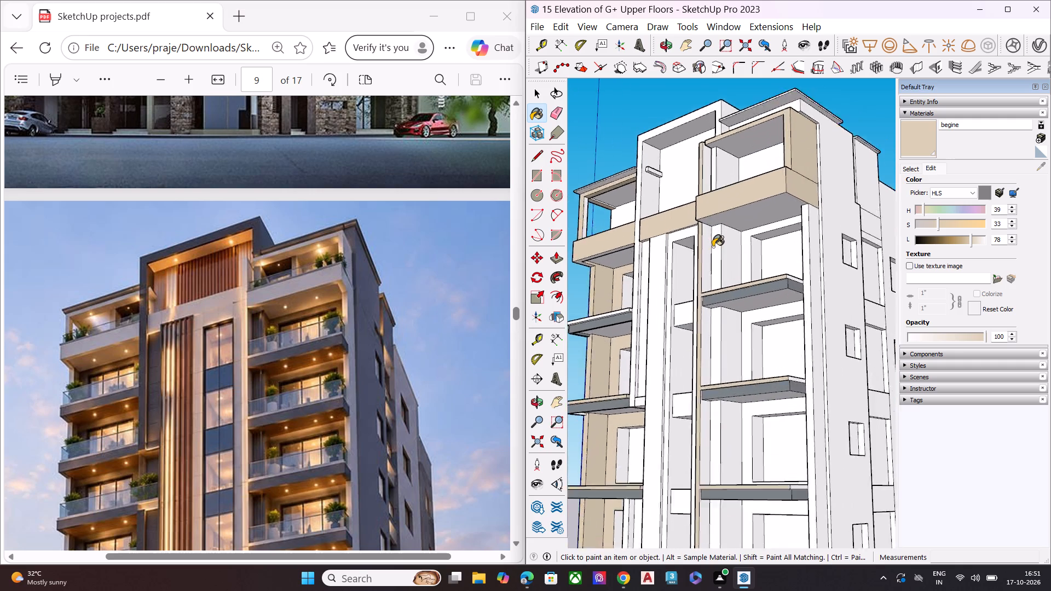
scroll(713, 247, "up", 3)
scroll(713, 247, "down", 6)
scroll(759, 257, "up", 7)
left_click(829, 223)
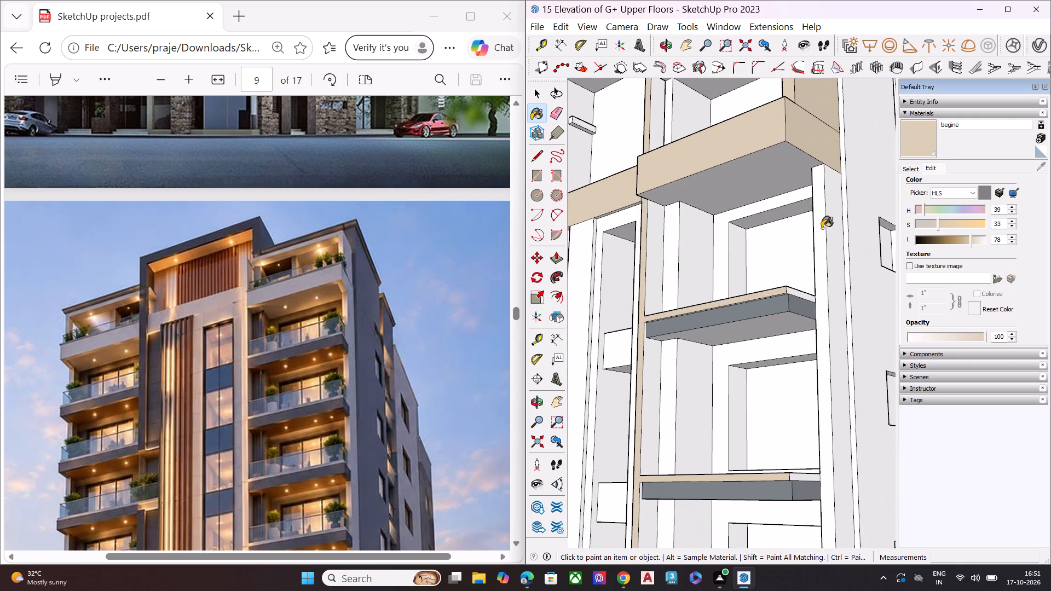
left_click(818, 230)
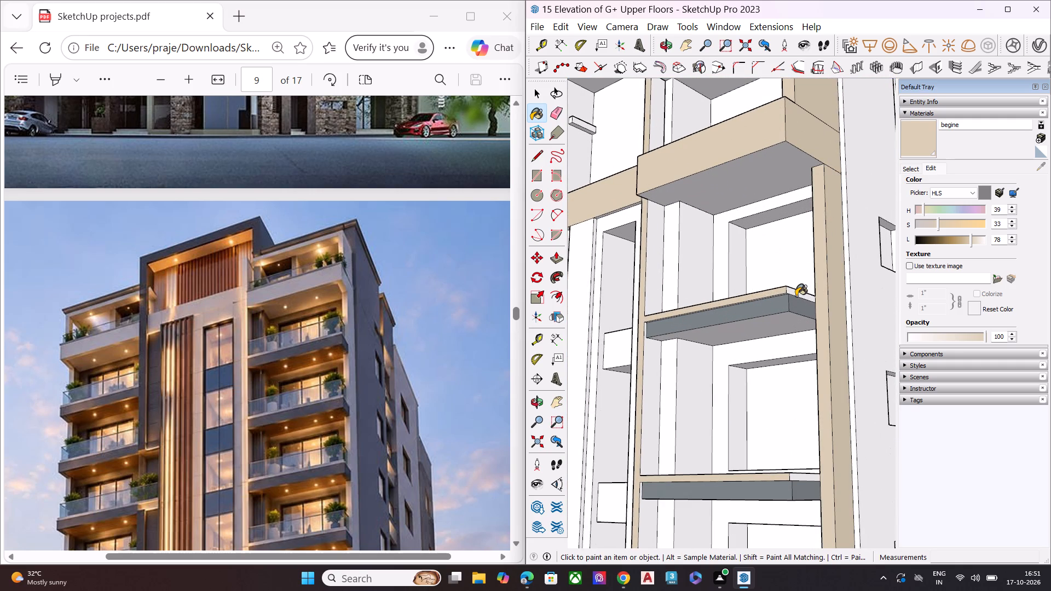
Paint the outer end of the first right slab's top edge band below the terrace with begine, including the thin strip beneath the band.
left_click(796, 294)
middle_click_drag(782, 285, 787, 221)
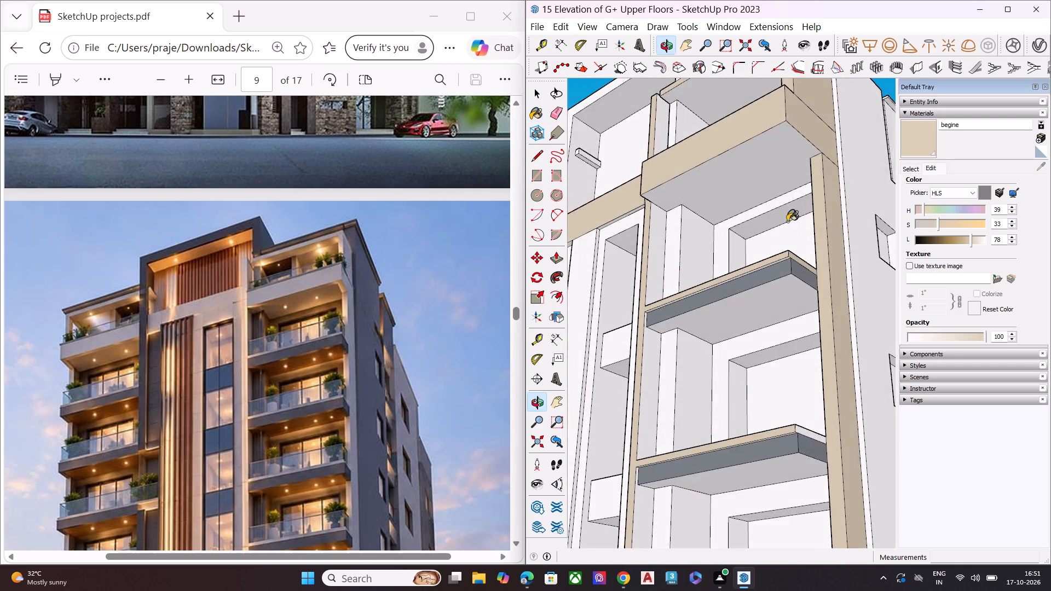
scroll(782, 250, "up", 2)
scroll(778, 260, "down", 1)
scroll(778, 261, "up", 9)
middle_click(781, 260)
scroll(781, 260, "down", 1)
scroll(781, 260, "up", 2)
left_click(802, 258)
Paint the window wall and inner side wall of the topmost right balcony below the terrace with begine.
scroll(791, 215, "down", 6)
middle_click_drag(792, 234, 794, 244)
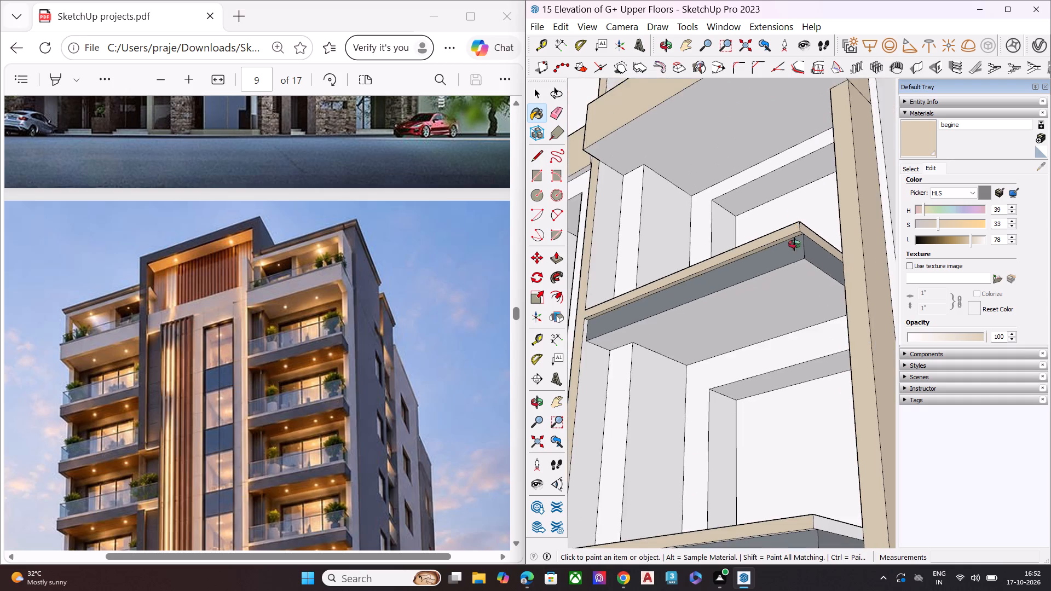
middle_click_drag(794, 244, 1020, 454)
scroll(743, 272, "up", 1)
scroll(729, 199, "down", 3)
scroll(728, 199, "up", 1)
scroll(728, 199, "down", 4)
middle_click_drag(736, 235, 809, 142)
scroll(812, 141, "up", 1)
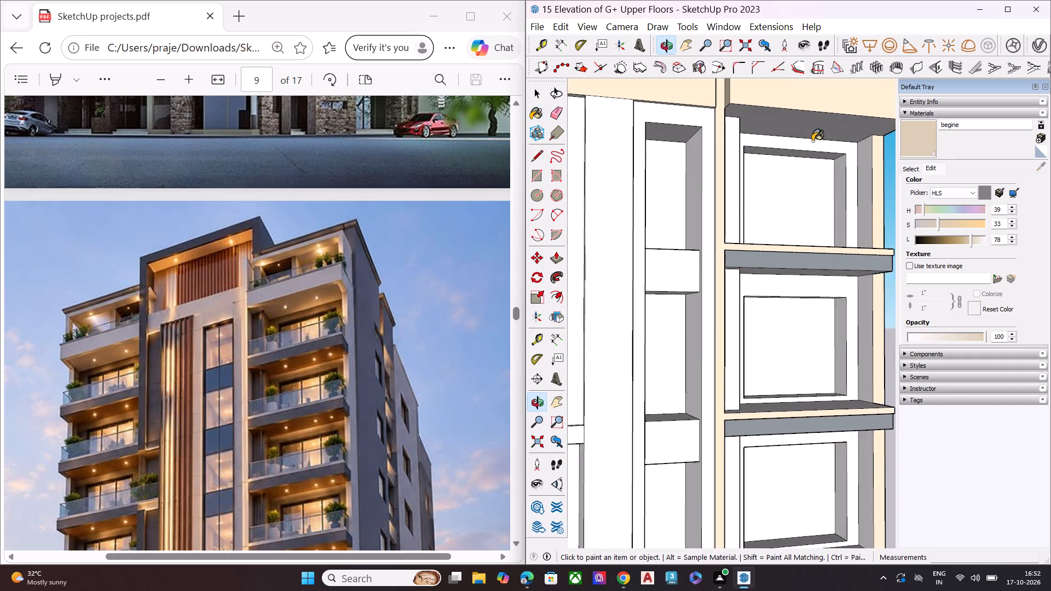
scroll(620, 201, "down", 6)
scroll(757, 212, "down", 3)
scroll(772, 217, "up", 1)
scroll(774, 217, "down", 3)
scroll(748, 209, "up", 4)
scroll(740, 202, "down", 1)
scroll(740, 202, "up", 2)
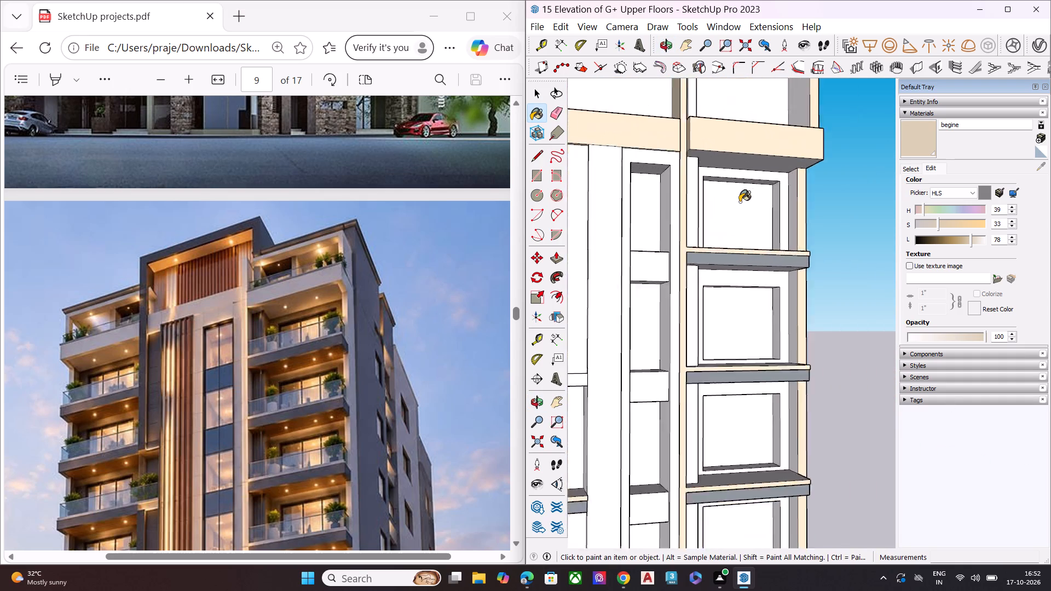
scroll(740, 202, "up", 2)
scroll(784, 176, "up", 6)
left_click(795, 183)
left_click(823, 185)
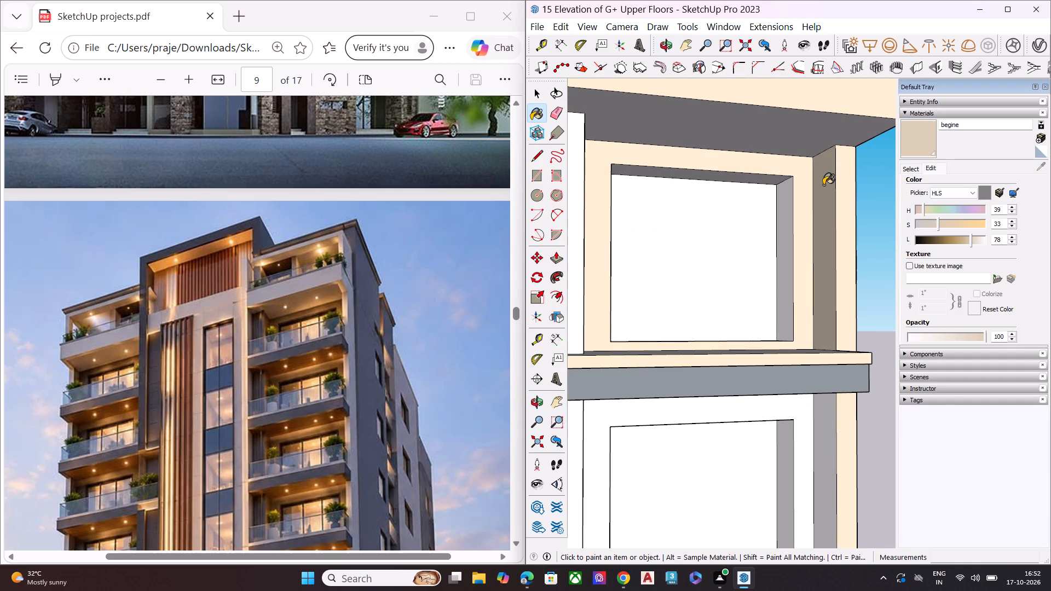
Paint the window wall and inner side wall of the second right balcony below the terrace with begine.
middle_click_drag(822, 179, 840, 129)
scroll(811, 140, "down", 7)
scroll(728, 242, "up", 6)
left_click(720, 258)
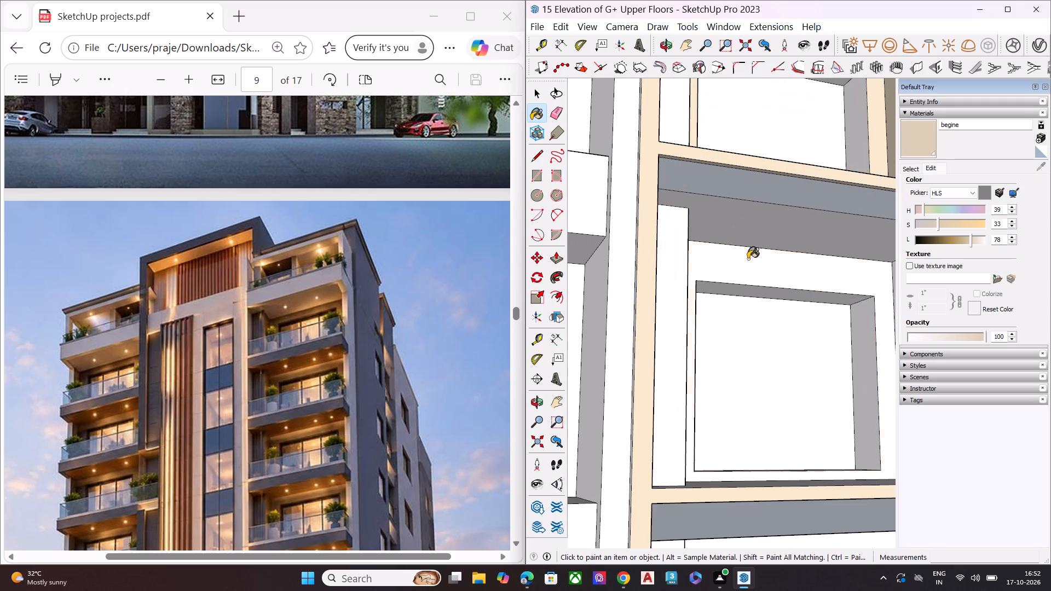
scroll(748, 259, "down", 4)
left_click(852, 277)
Paint the window wall and inner side wall of the third right balcony below the terrace with begine.
middle_click_drag(866, 278, 706, 280)
scroll(704, 277, "up", 1)
scroll(706, 234, "down", 7)
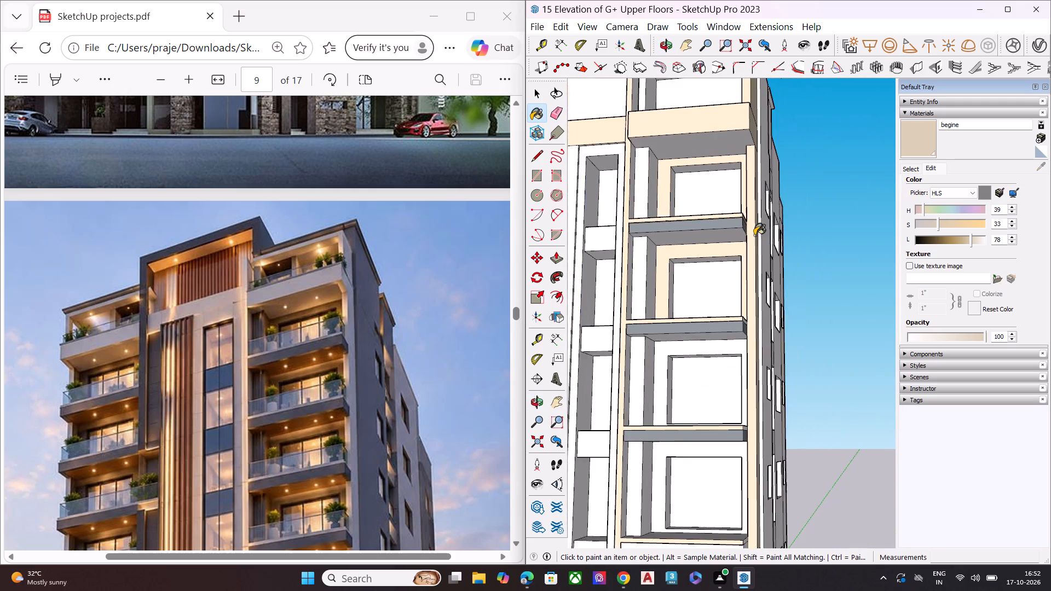
scroll(754, 235, "down", 7)
middle_click_drag(713, 341, 639, 344)
scroll(641, 341, "up", 8)
left_click(722, 293)
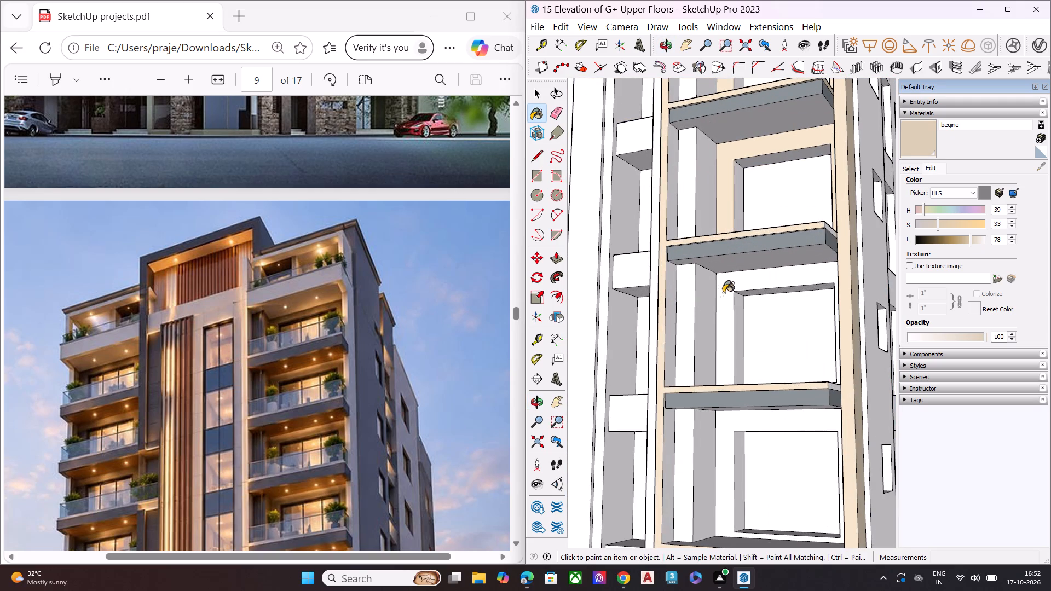
middle_click_drag(770, 290, 973, 293)
scroll(829, 289, "up", 6)
left_click(867, 294)
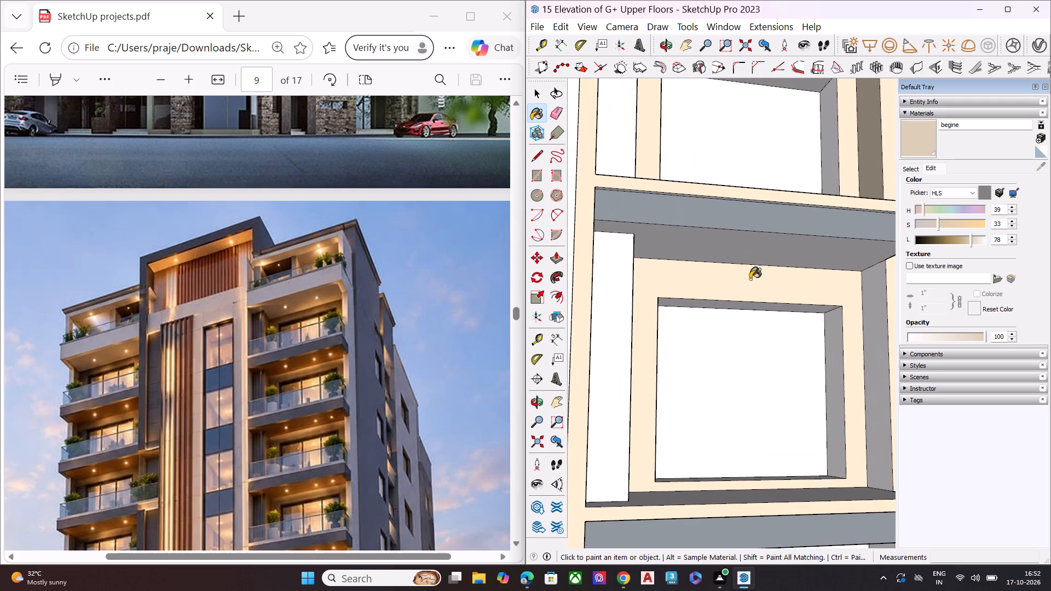
Paint the thin strip under the second right slab's top edge band and the band's outer end with begine.
scroll(724, 275, "down", 1)
scroll(724, 275, "up", 1)
scroll(723, 275, "down", 4)
middle_click_drag(764, 242, 784, 159)
scroll(784, 159, "up", 3)
scroll(784, 159, "down", 1)
scroll(784, 159, "up", 13)
left_click(794, 193)
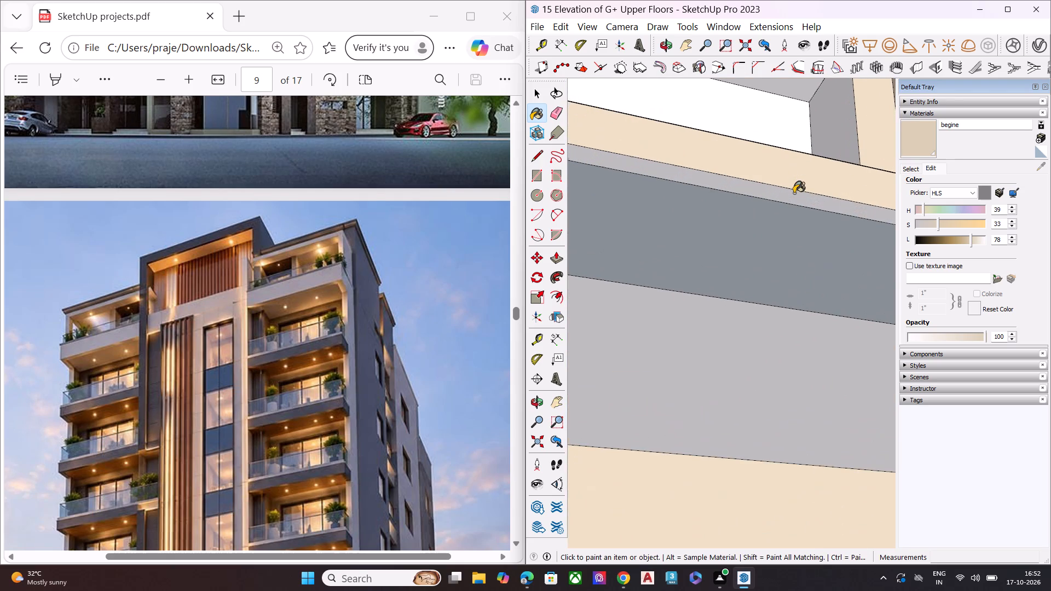
scroll(724, 188, "down", 8)
middle_click_drag(793, 196, 598, 231)
scroll(648, 246, "up", 6)
left_click(682, 273)
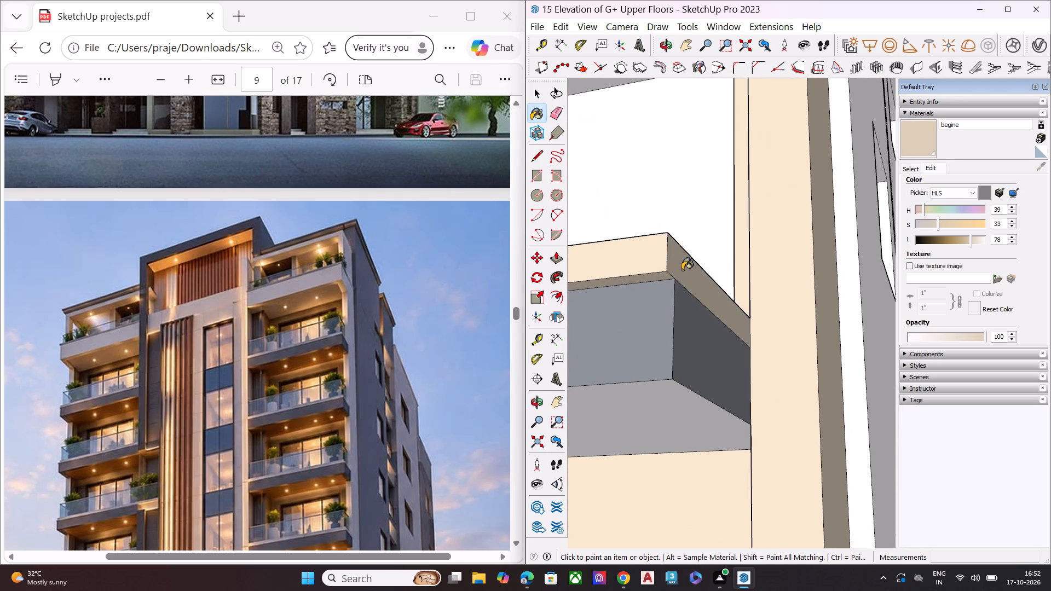
Paint the outer end of the third right slab's top edge band and the thin strip beneath the band with begine.
scroll(674, 206, "down", 8)
scroll(674, 206, "up", 1)
scroll(674, 206, "down", 7)
scroll(715, 178, "up", 2)
scroll(711, 187, "down", 2)
scroll(648, 375, "up", 6)
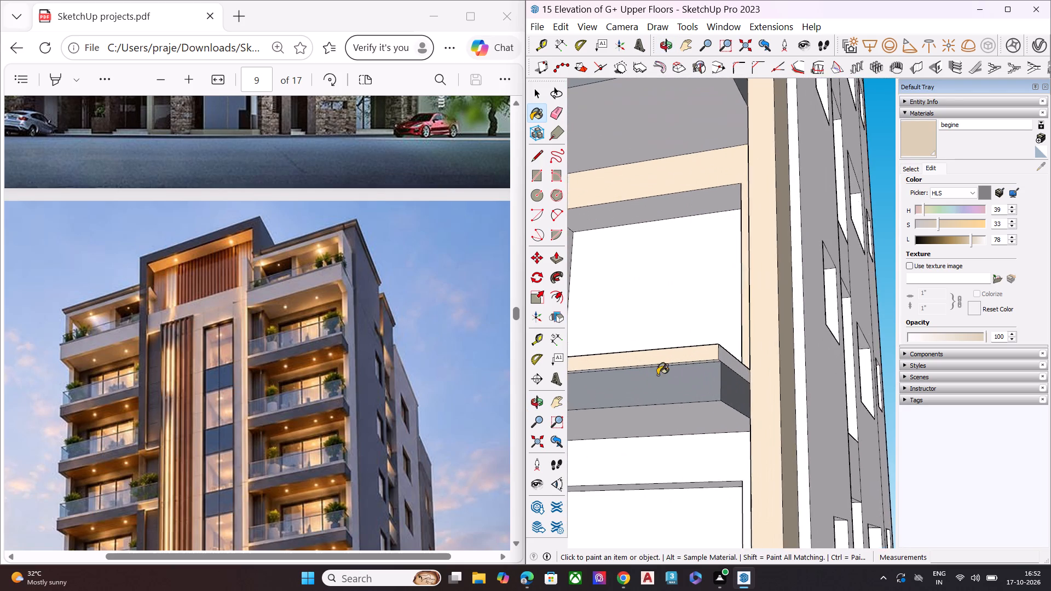
scroll(657, 375, "up", 4)
scroll(711, 365, "down", 1)
scroll(712, 365, "up", 5)
left_click(740, 352)
scroll(720, 360, "up", 8)
middle_click_drag(720, 351, 754, 291)
left_click(740, 309)
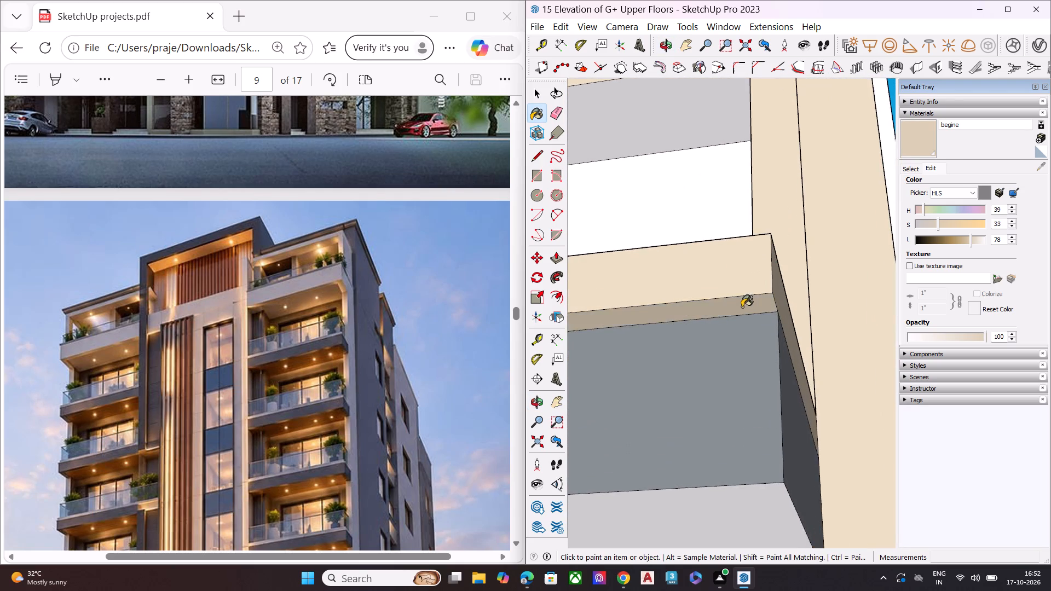
Paint the thin strip under the top edge band of the fourth right slab, the white-faced one, and the band's outer end with begine.
scroll(769, 281, "down", 13)
scroll(787, 282, "up", 1)
scroll(787, 282, "down", 6)
scroll(811, 285, "up", 1)
scroll(814, 286, "down", 1)
scroll(816, 287, "up", 2)
scroll(817, 287, "down", 11)
scroll(774, 424, "up", 7)
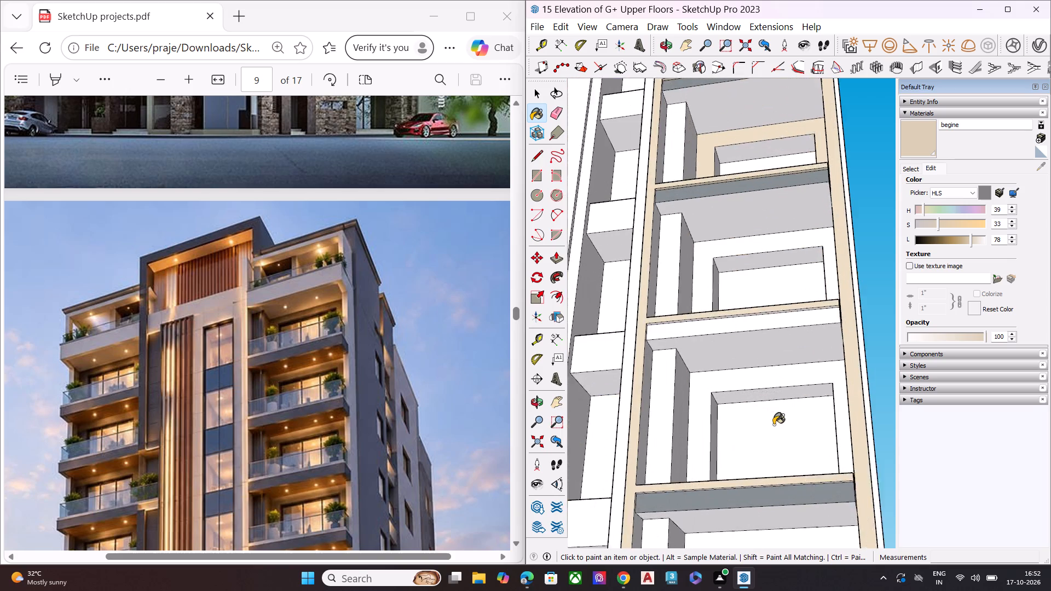
middle_click_drag(802, 369, 767, 304)
scroll(769, 314, "up", 10)
scroll(738, 303, "down", 7)
scroll(748, 206, "up", 4)
scroll(753, 202, "down", 1)
scroll(755, 203, "up", 5)
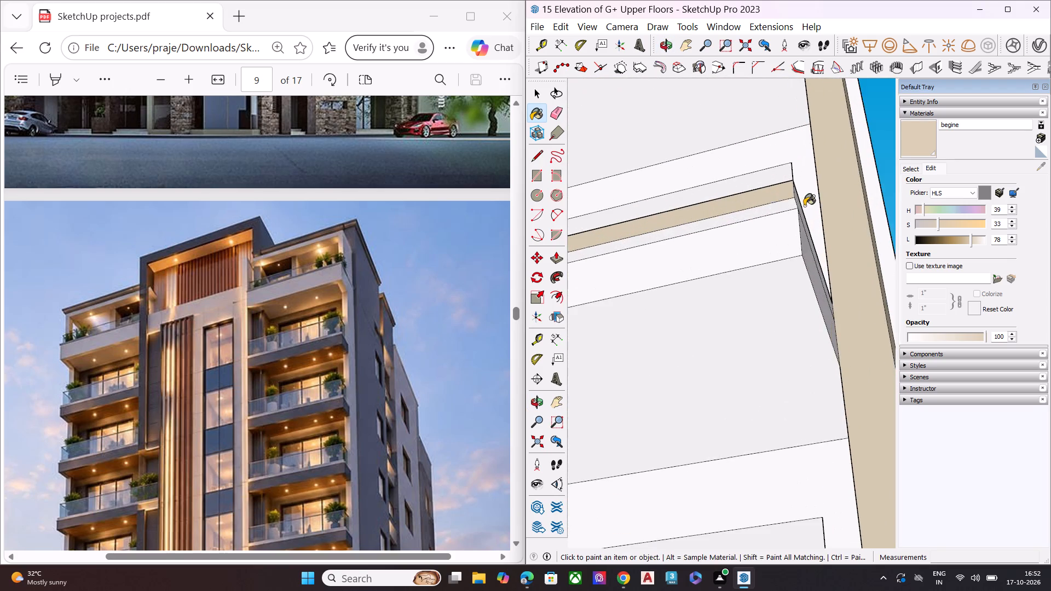
scroll(809, 200, "up", 7)
left_click(667, 236)
left_click(716, 219)
Paint the thin strip under the fifth right slab's top edge band and the band's outer end with begine.
scroll(717, 220, "down", 14)
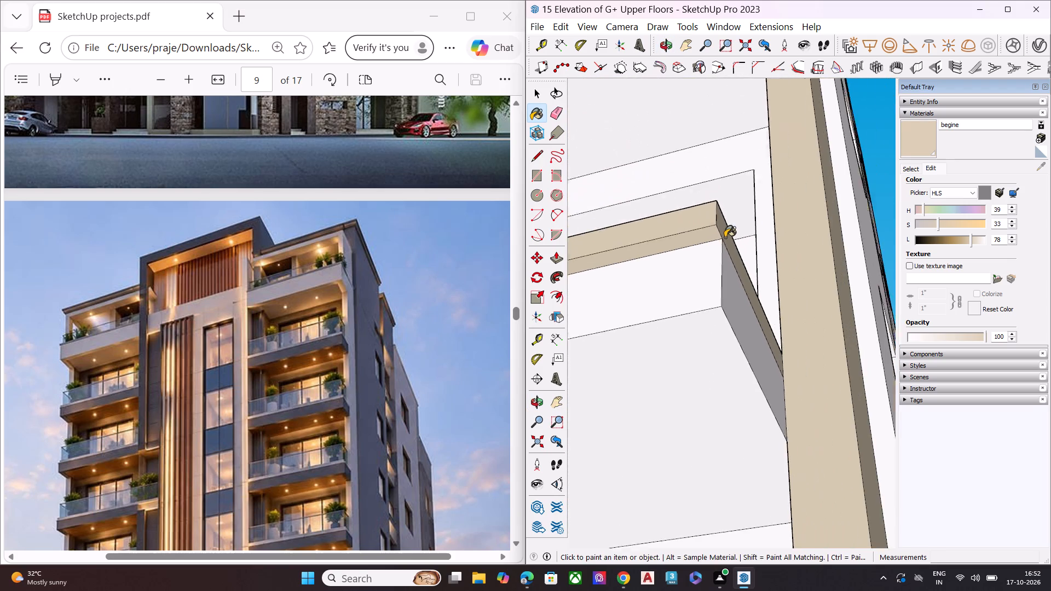
scroll(725, 237, "down", 8)
scroll(731, 250, "up", 4)
scroll(732, 251, "down", 7)
scroll(732, 251, "up", 1)
scroll(732, 251, "down", 1)
scroll(732, 251, "up", 1)
scroll(732, 251, "down", 1)
scroll(732, 251, "up", 1)
scroll(732, 251, "down", 13)
scroll(695, 402, "up", 6)
scroll(695, 405, "down", 1)
scroll(695, 405, "up", 2)
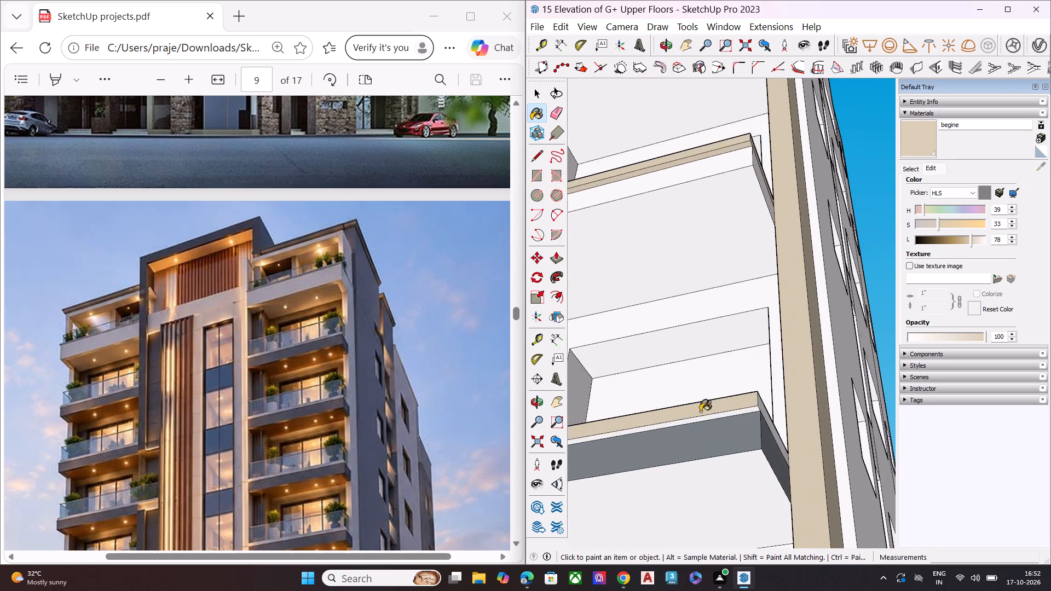
scroll(724, 426, "up", 9)
left_click(764, 398)
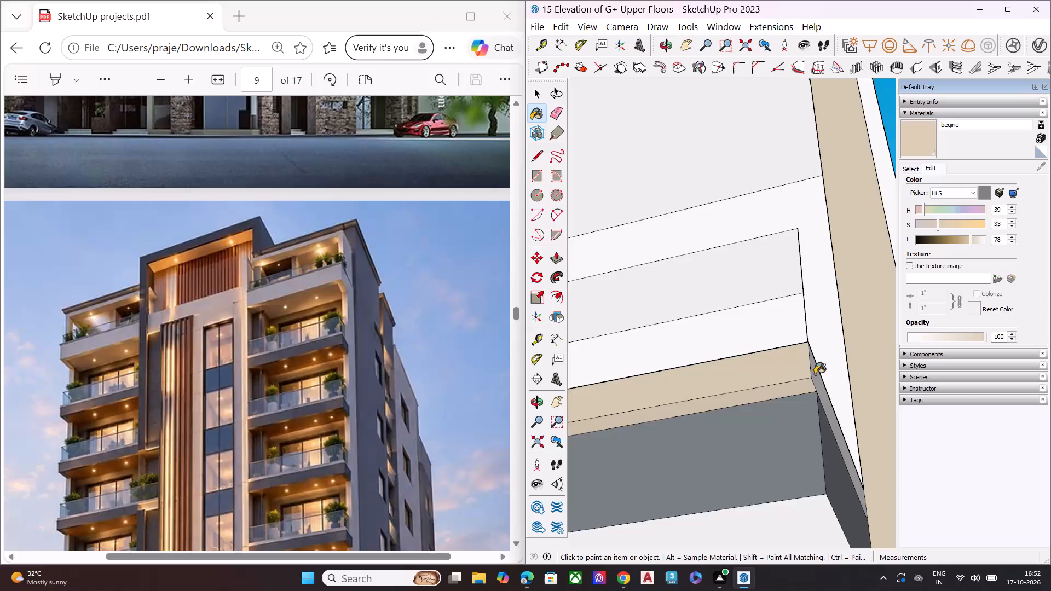
left_click(815, 374)
Paint the thin strip under the sixth right slab's top edge band and the band's outer end with begine.
scroll(763, 345, "down", 17)
scroll(704, 316, "down", 2)
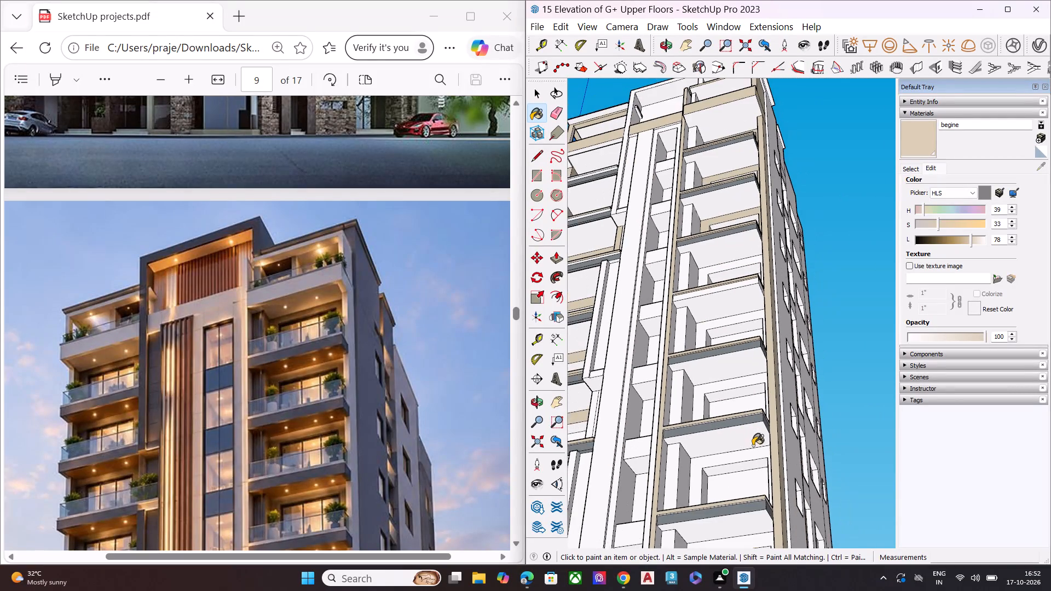
scroll(766, 486, "up", 9)
scroll(696, 310, "down", 8)
scroll(704, 451, "up", 10)
scroll(727, 328, "up", 3)
scroll(728, 327, "down", 1)
scroll(728, 326, "up", 1)
scroll(728, 326, "down", 1)
scroll(728, 326, "up", 6)
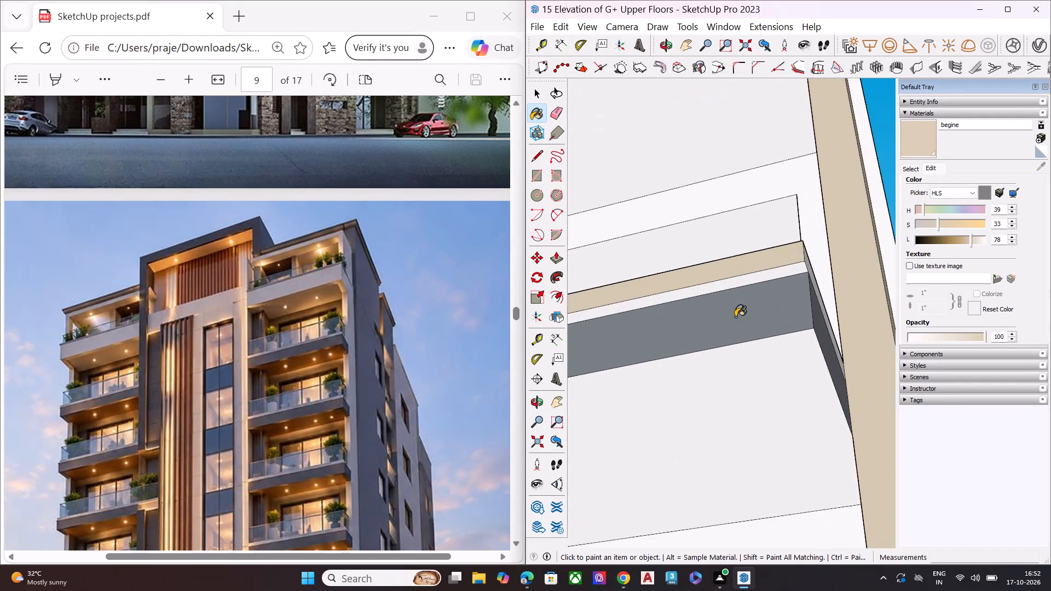
scroll(754, 287, "up", 6)
left_click(778, 273)
scroll(781, 274, "up", 1)
middle_click_drag(781, 274, 684, 346)
left_click(811, 249)
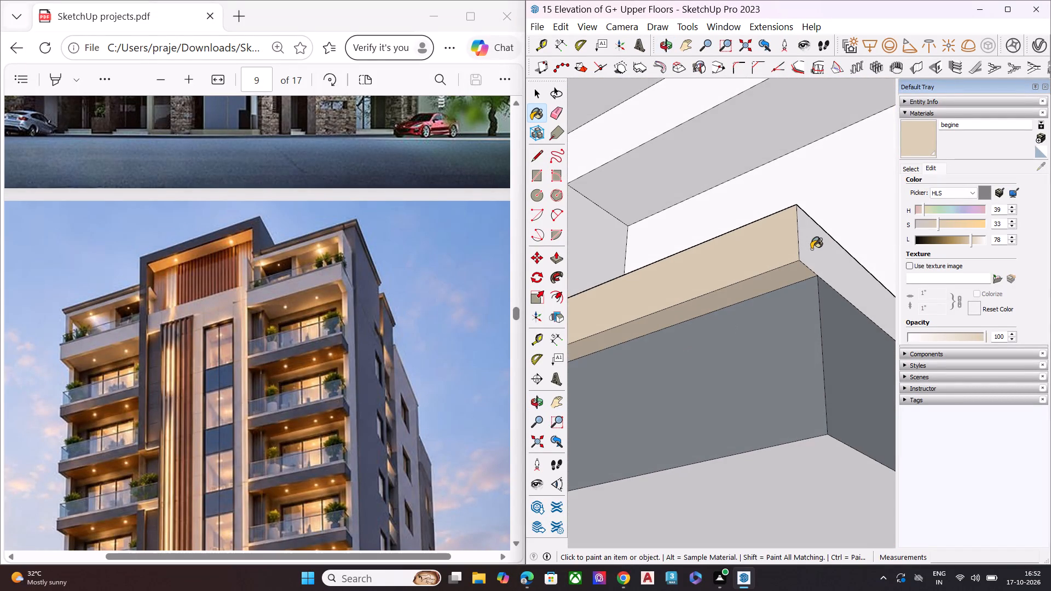
Paint the thin strip under the seventh right slab's top edge band and the band's outer end with begine.
scroll(799, 257, "down", 4)
scroll(791, 261, "up", 1)
scroll(791, 261, "down", 7)
scroll(781, 274, "up", 1)
scroll(781, 274, "down", 18)
scroll(781, 274, "up", 1)
scroll(781, 274, "down", 2)
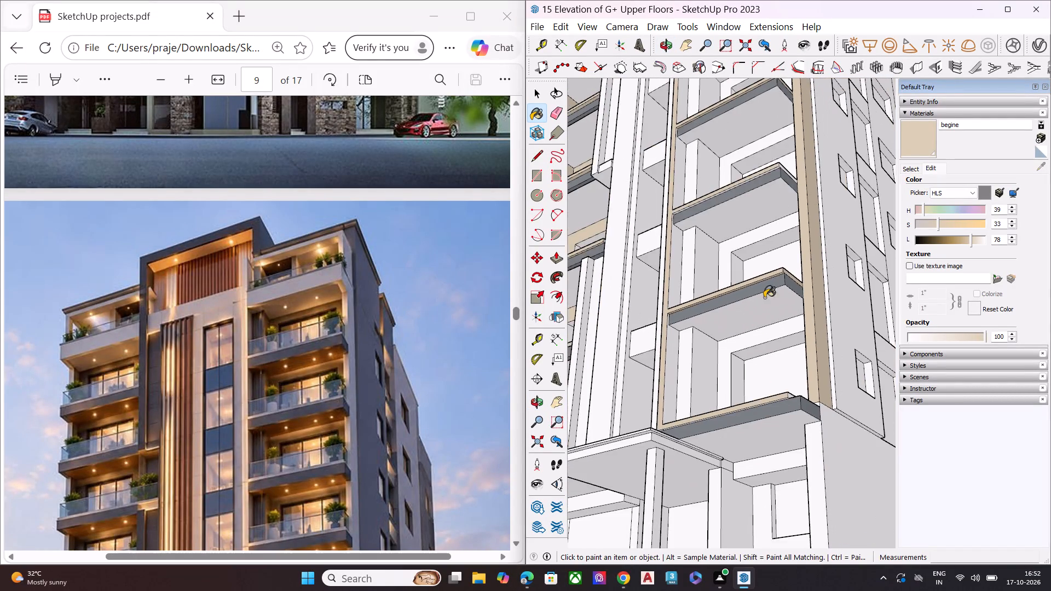
scroll(754, 461, "up", 8)
middle_click_drag(780, 323, 795, 292)
scroll(790, 296, "up", 7)
middle_click(799, 289)
scroll(804, 286, "down", 1)
scroll(804, 286, "up", 2)
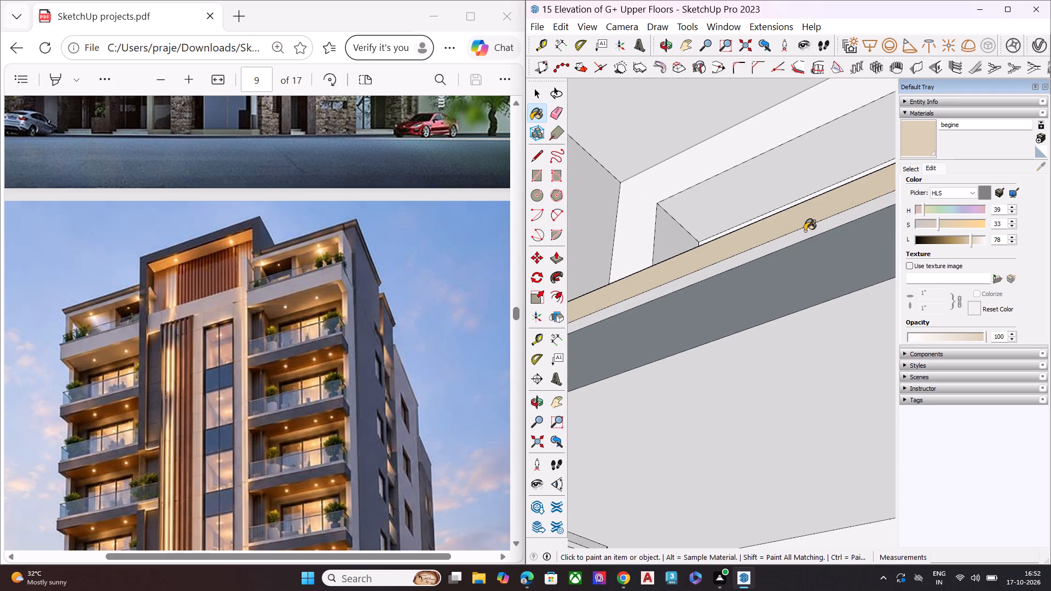
left_click(805, 231)
middle_click_drag(811, 239, 707, 338)
left_click(728, 400)
scroll(721, 369, "up", 1)
scroll(722, 369, "down", 9)
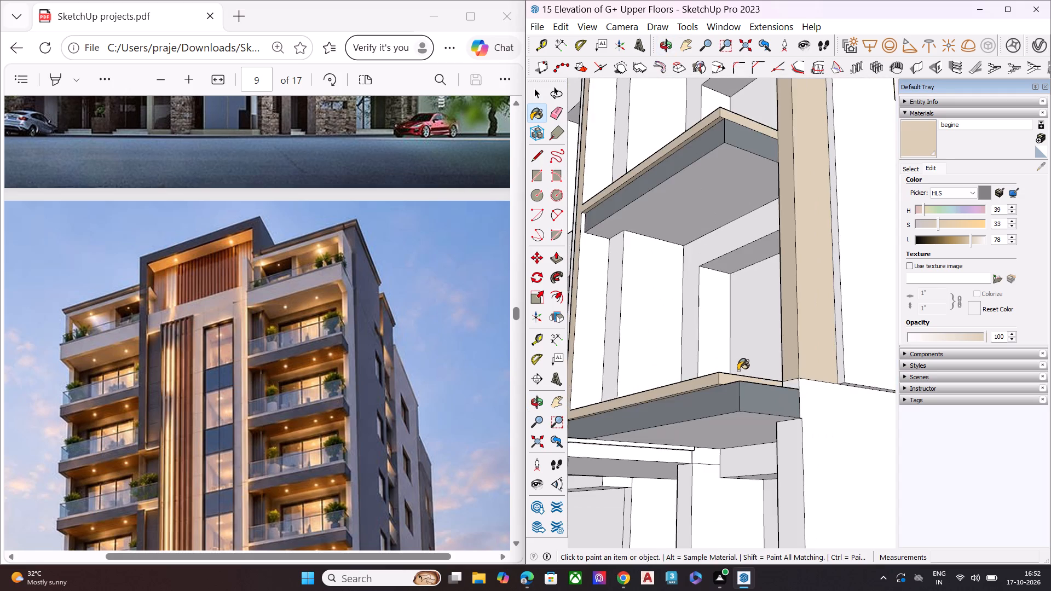
Paint the outer end of the lowest right slab's top edge band with begine.
scroll(738, 370, "down", 8)
middle_click_drag(742, 370, 754, 437)
scroll(757, 436, "up", 10)
left_click(765, 401)
scroll(771, 397, "down", 4)
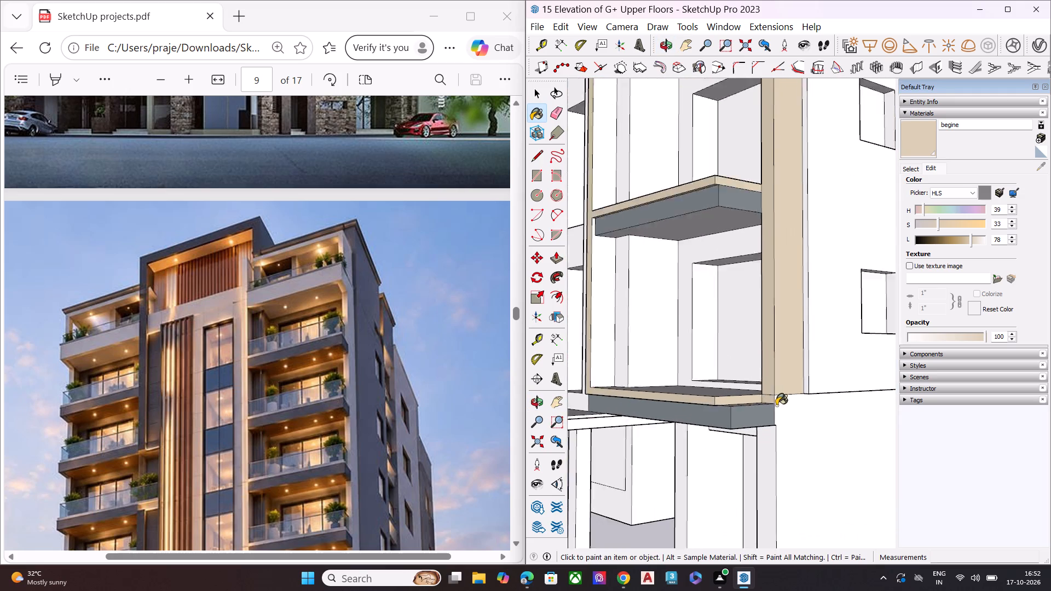
Paint the narrow side face of the tall vertical fin between the central bay and the right balconies with begine.
scroll(776, 405, "down", 3)
middle_click_drag(714, 404, 807, 505)
scroll(800, 491, "down", 1)
middle_click_drag(694, 382, 807, 410)
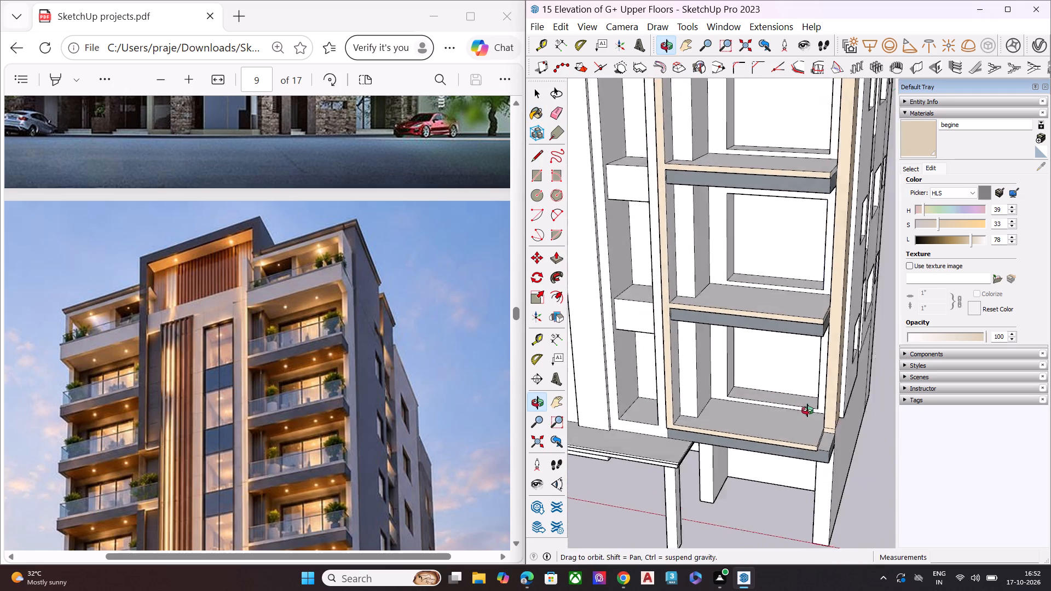
middle_click_drag(807, 410, 862, 412)
scroll(698, 365, "down", 7)
scroll(663, 399, "up", 1)
scroll(701, 404, "down", 7)
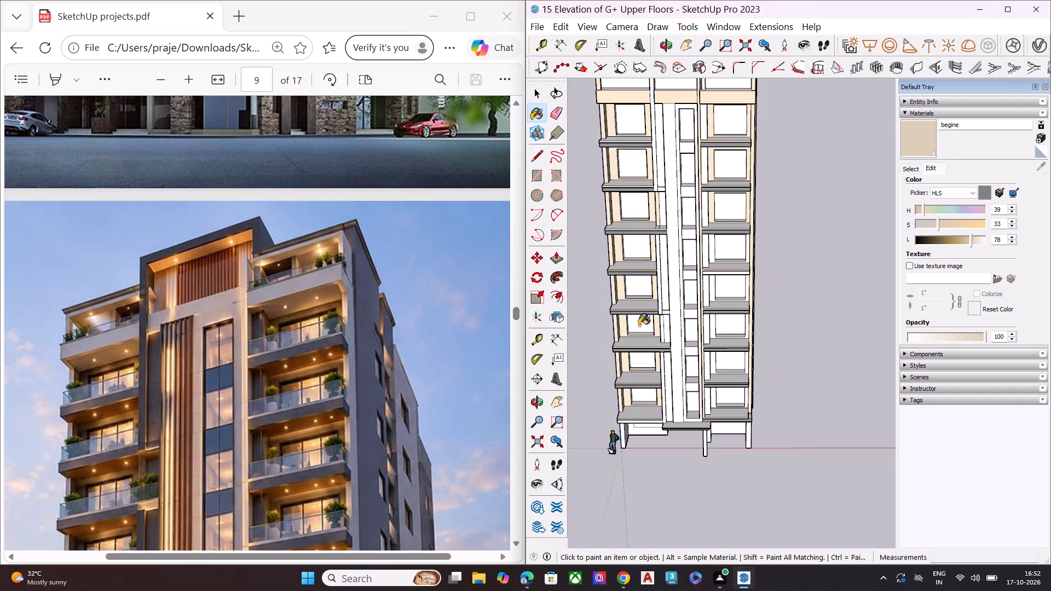
middle_click_drag(647, 281, 830, 253)
scroll(771, 217, "up", 2)
scroll(723, 188, "down", 1)
scroll(719, 185, "up", 7)
scroll(662, 177, "down", 1)
scroll(662, 177, "up", 6)
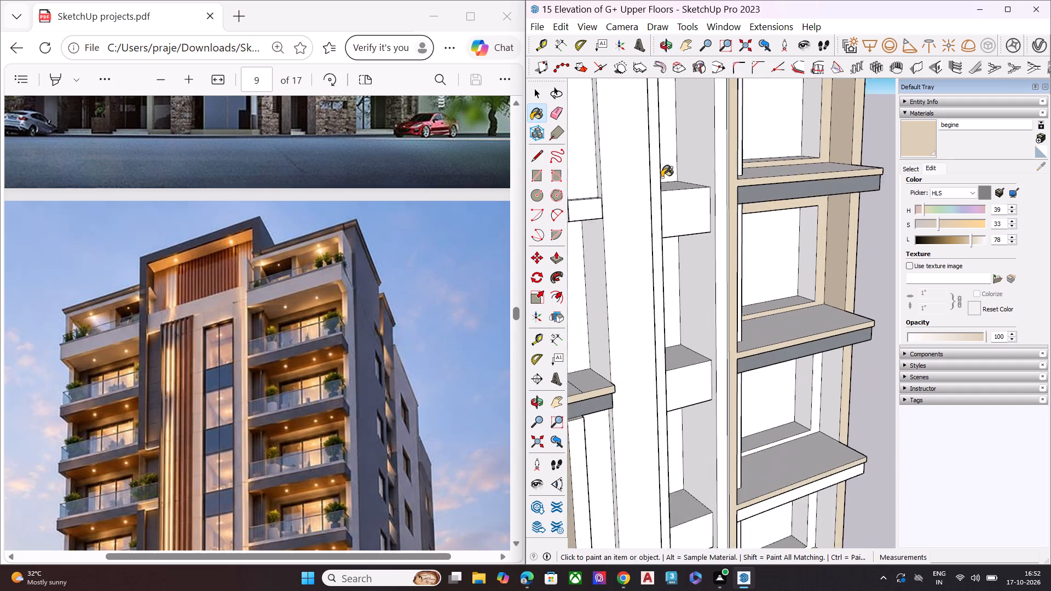
scroll(662, 177, "up", 8)
scroll(791, 212, "up", 7)
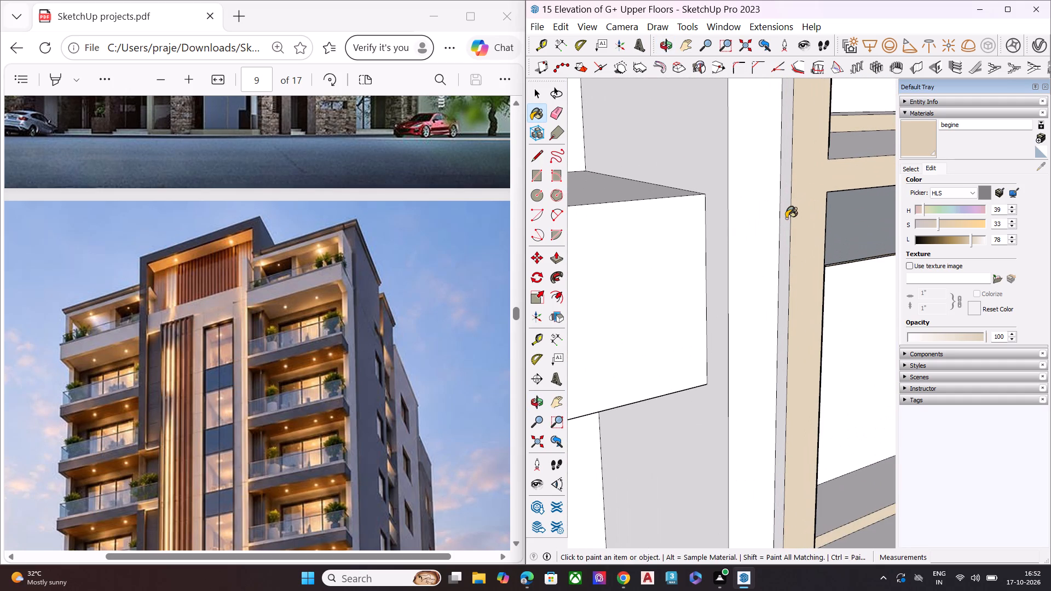
left_click(786, 218)
Paint the back wall of the top-floor left balcony recess with begine.
scroll(748, 251, "down", 10)
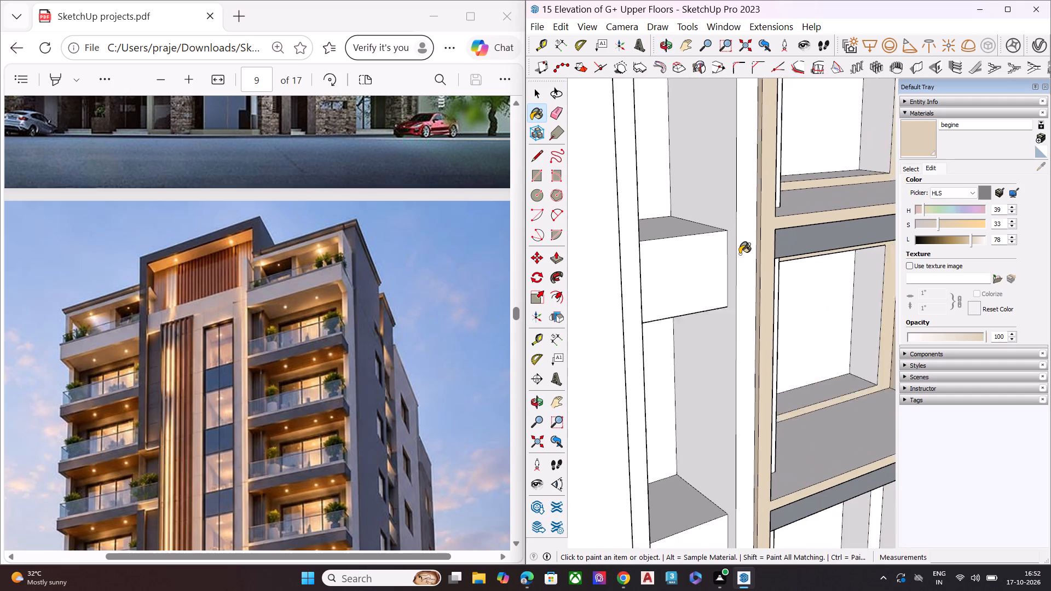
scroll(740, 254, "down", 12)
middle_click_drag(739, 254, 672, 270)
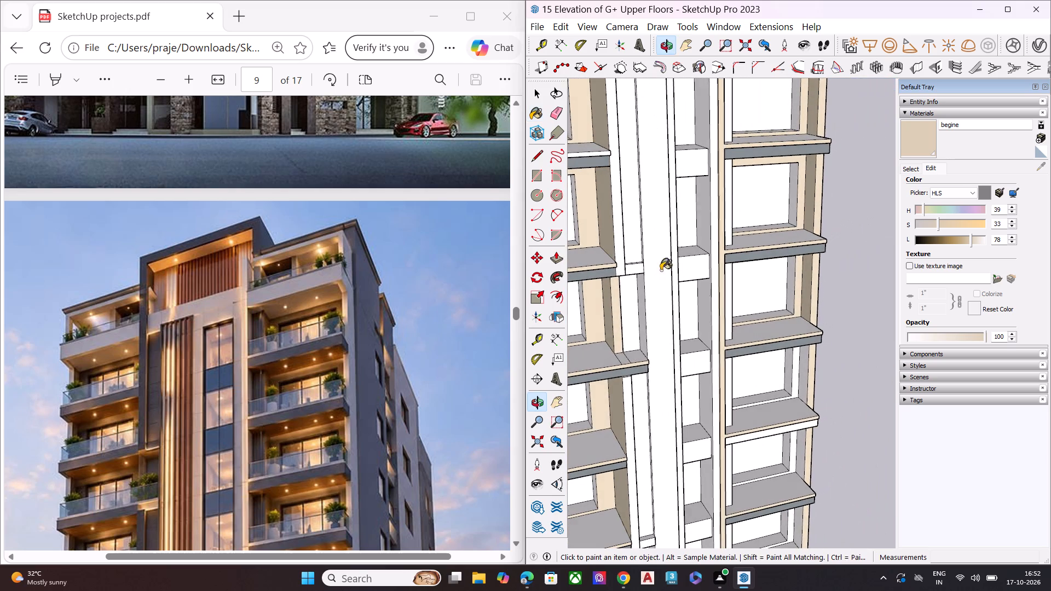
scroll(634, 257, "down", 3)
scroll(634, 257, "up", 1)
scroll(634, 257, "down", 4)
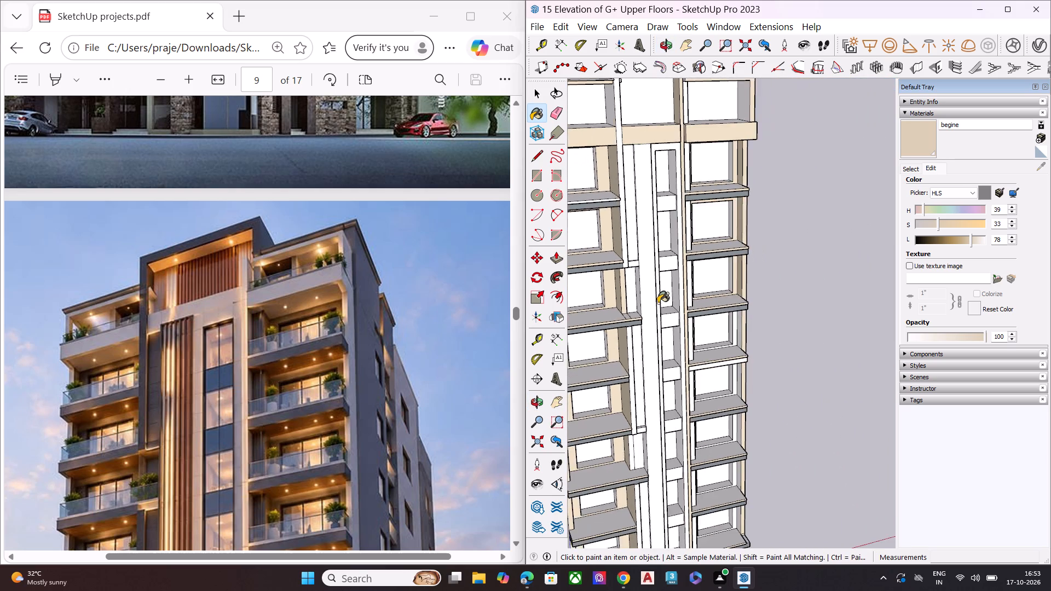
middle_click_drag(658, 303, 615, 211)
scroll(651, 142, "up", 8)
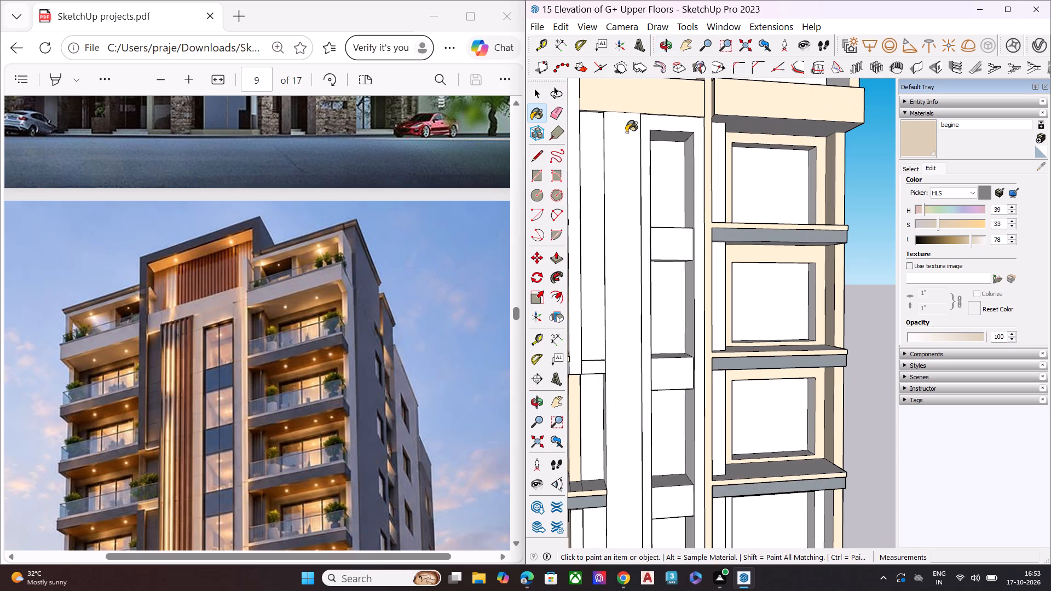
scroll(626, 132, "down", 6)
scroll(694, 182, "down", 3)
scroll(695, 184, "up", 1)
scroll(695, 184, "down", 5)
scroll(617, 82, "up", 2)
scroll(617, 82, "down", 4)
scroll(617, 82, "up", 2)
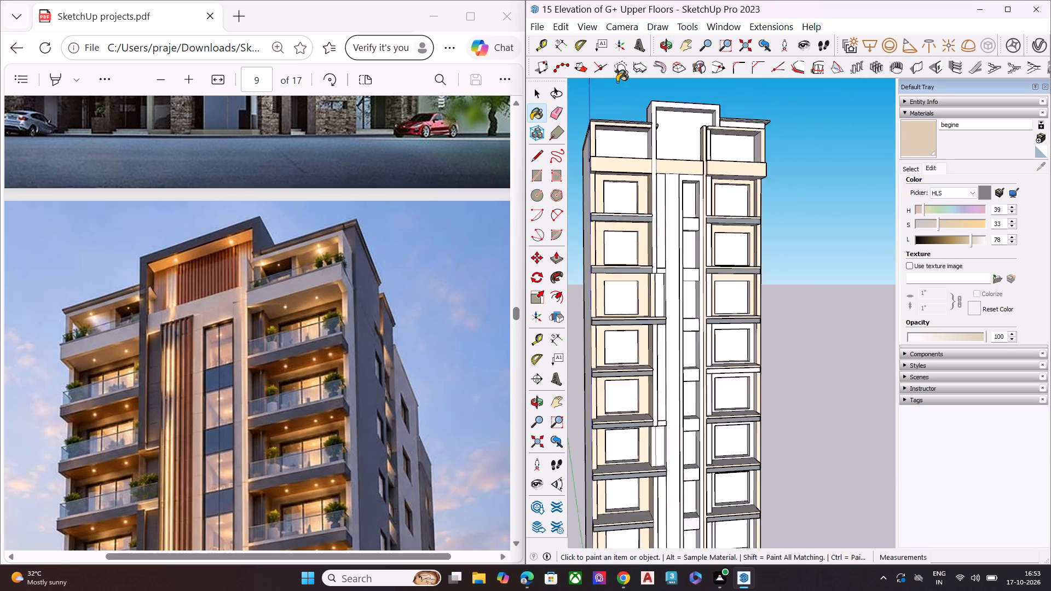
scroll(617, 82, "up", 2)
scroll(607, 135, "up", 5)
scroll(603, 145, "down", 1)
scroll(602, 149, "up", 4)
left_click(602, 153)
scroll(703, 167, "down", 5)
scroll(719, 168, "up", 2)
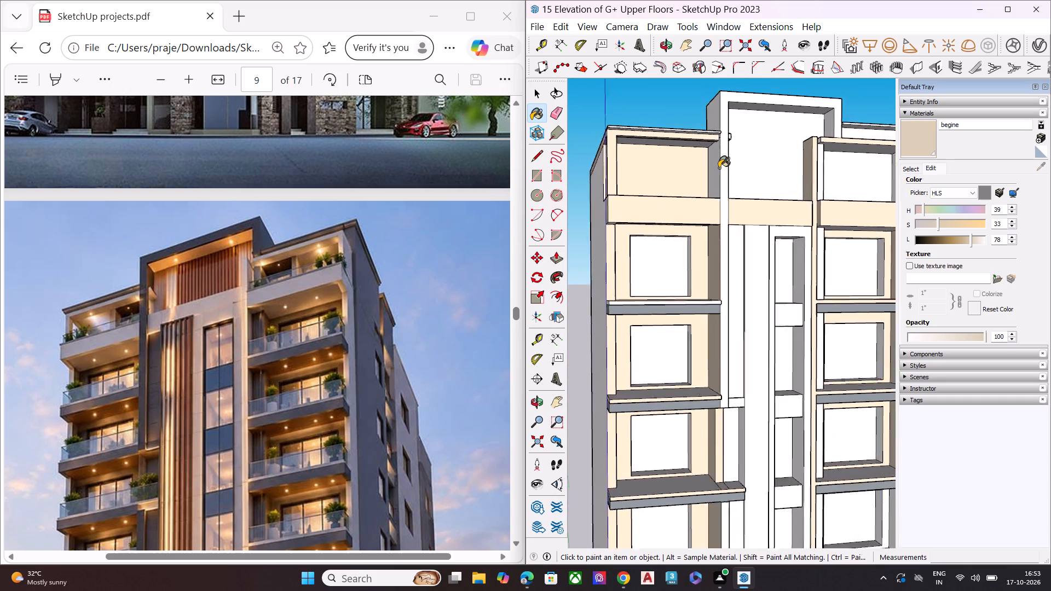
Paint the underside and the left inner side of the raised central top frame with begine.
scroll(719, 168, "up", 4)
scroll(719, 168, "down", 1)
scroll(719, 168, "up", 3)
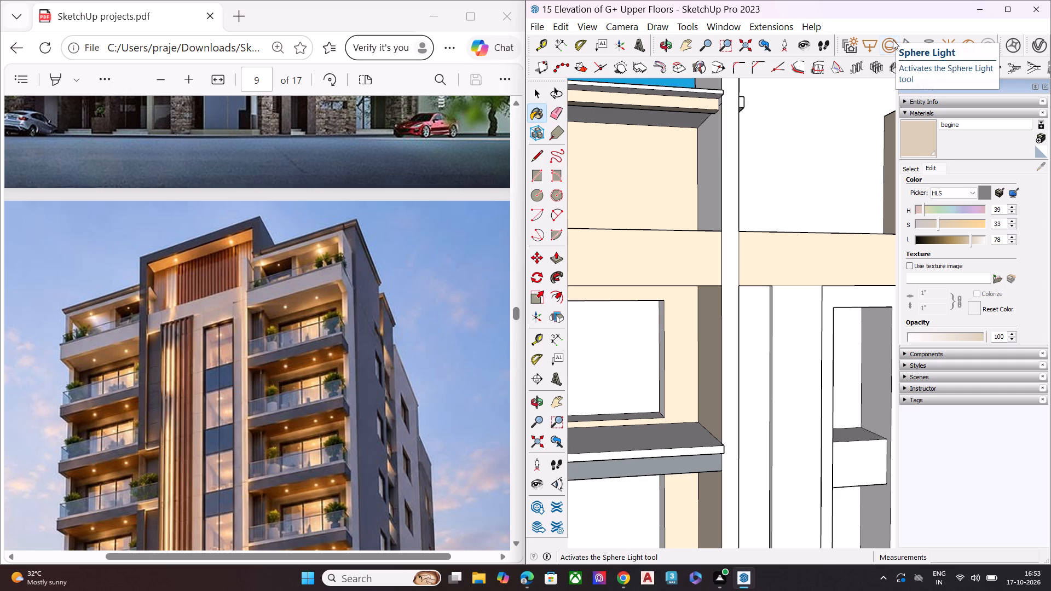
scroll(739, 8, "down", 1)
scroll(772, 276, "down", 6)
middle_click_drag(816, 320, 685, 347)
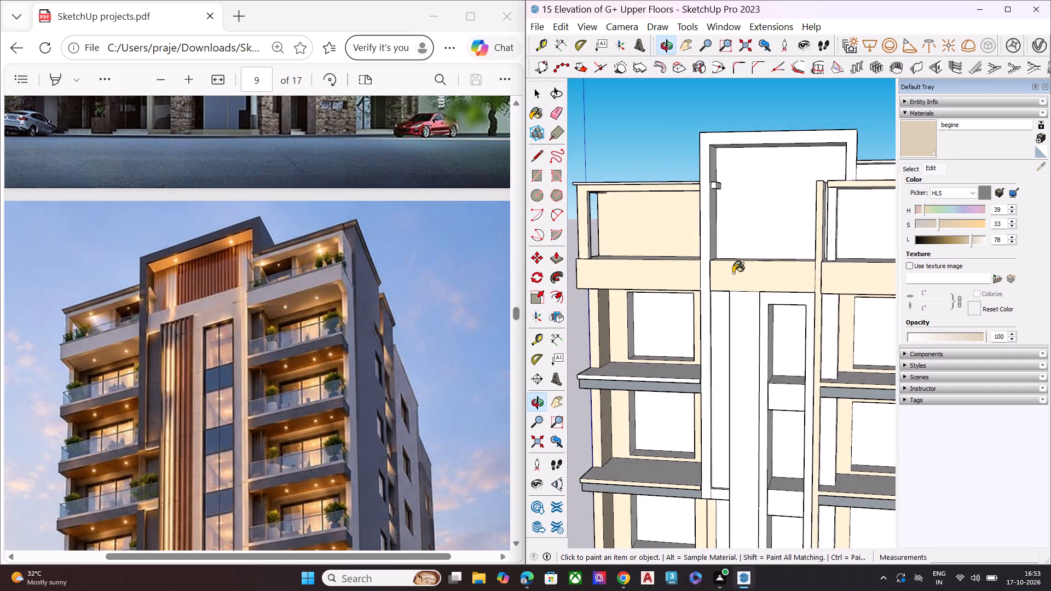
scroll(737, 264, "down", 1)
scroll(737, 266, "up", 4)
scroll(734, 272, "down", 4)
middle_click_drag(736, 320, 759, 121)
scroll(759, 121, "up", 5)
scroll(759, 121, "down", 1)
scroll(759, 121, "up", 2)
left_click(770, 224)
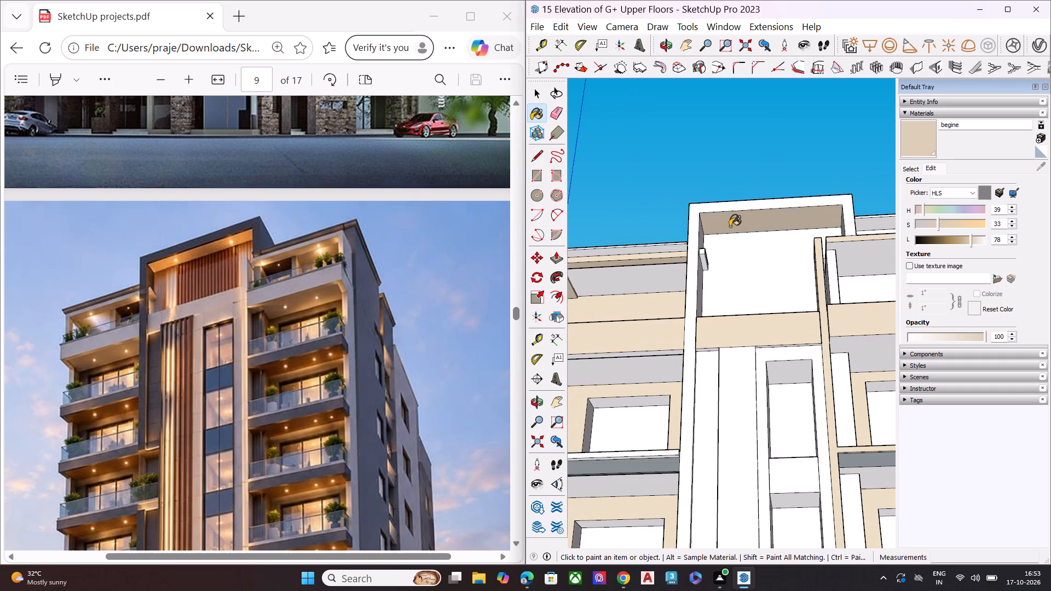
middle_click_drag(702, 233, 581, 319)
scroll(717, 236, "up", 6)
left_click(682, 243)
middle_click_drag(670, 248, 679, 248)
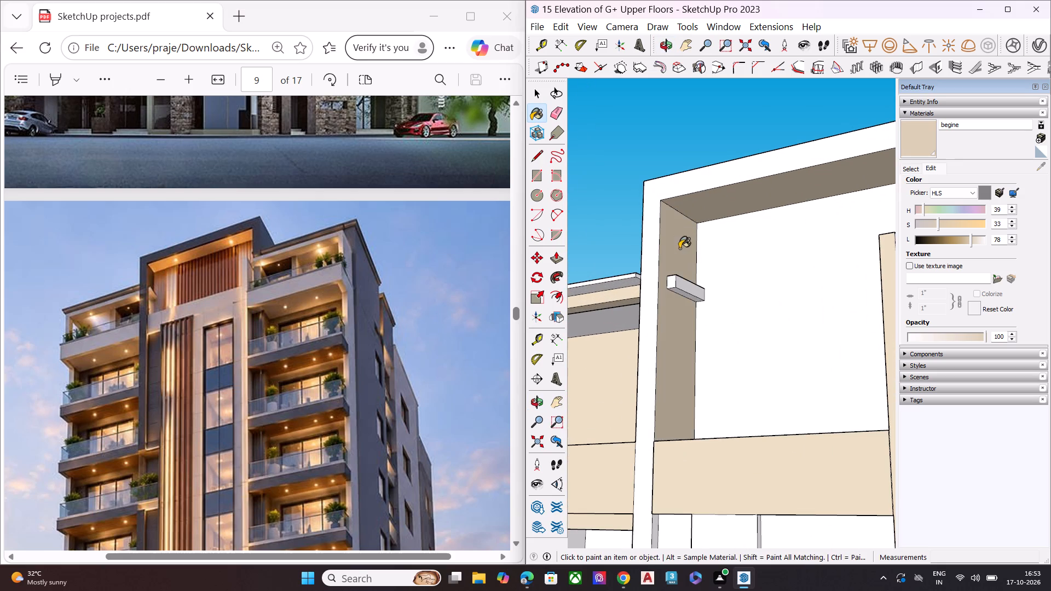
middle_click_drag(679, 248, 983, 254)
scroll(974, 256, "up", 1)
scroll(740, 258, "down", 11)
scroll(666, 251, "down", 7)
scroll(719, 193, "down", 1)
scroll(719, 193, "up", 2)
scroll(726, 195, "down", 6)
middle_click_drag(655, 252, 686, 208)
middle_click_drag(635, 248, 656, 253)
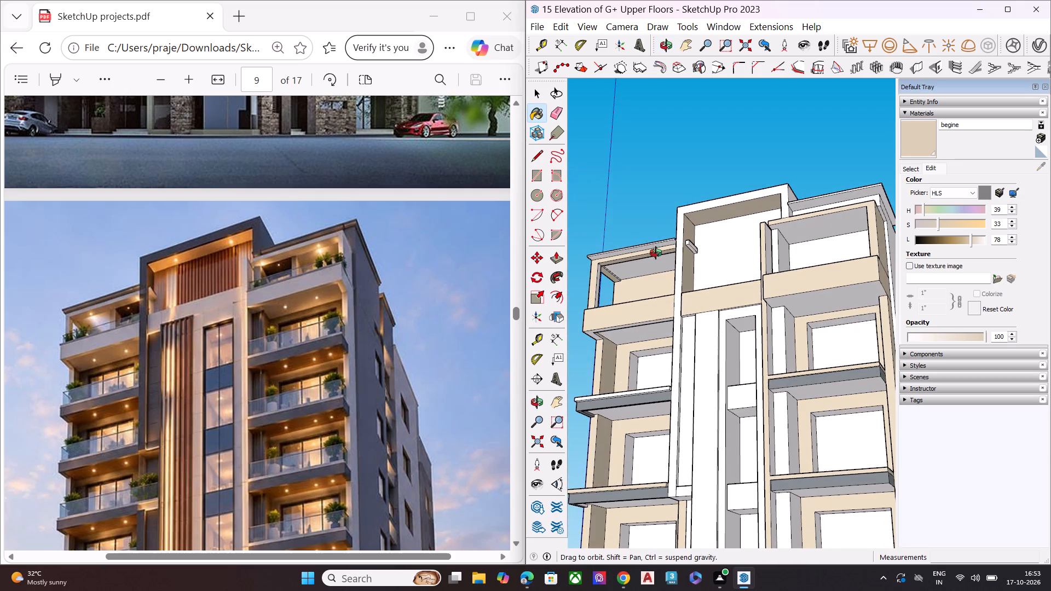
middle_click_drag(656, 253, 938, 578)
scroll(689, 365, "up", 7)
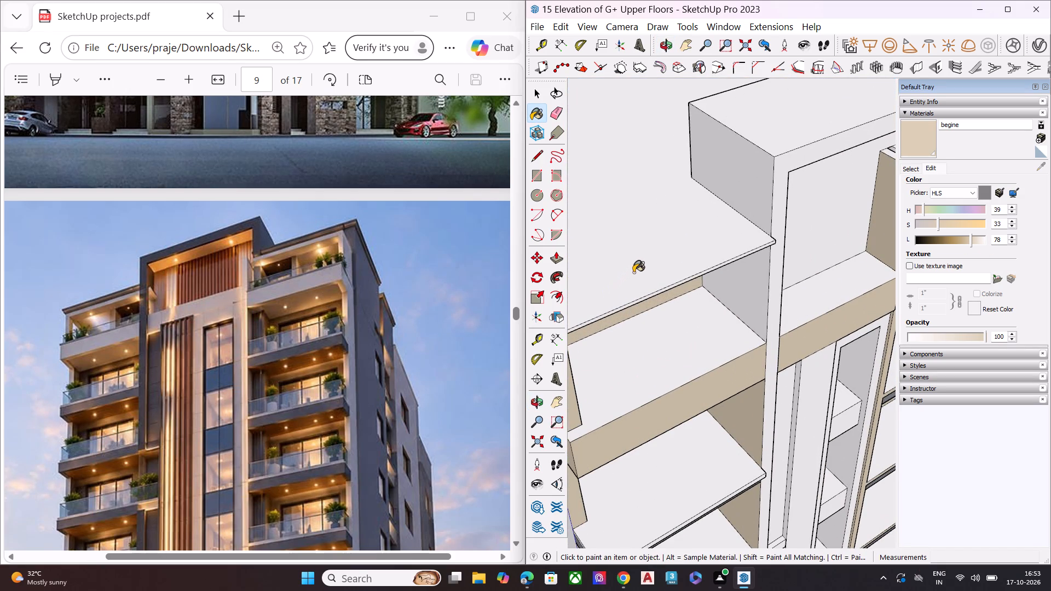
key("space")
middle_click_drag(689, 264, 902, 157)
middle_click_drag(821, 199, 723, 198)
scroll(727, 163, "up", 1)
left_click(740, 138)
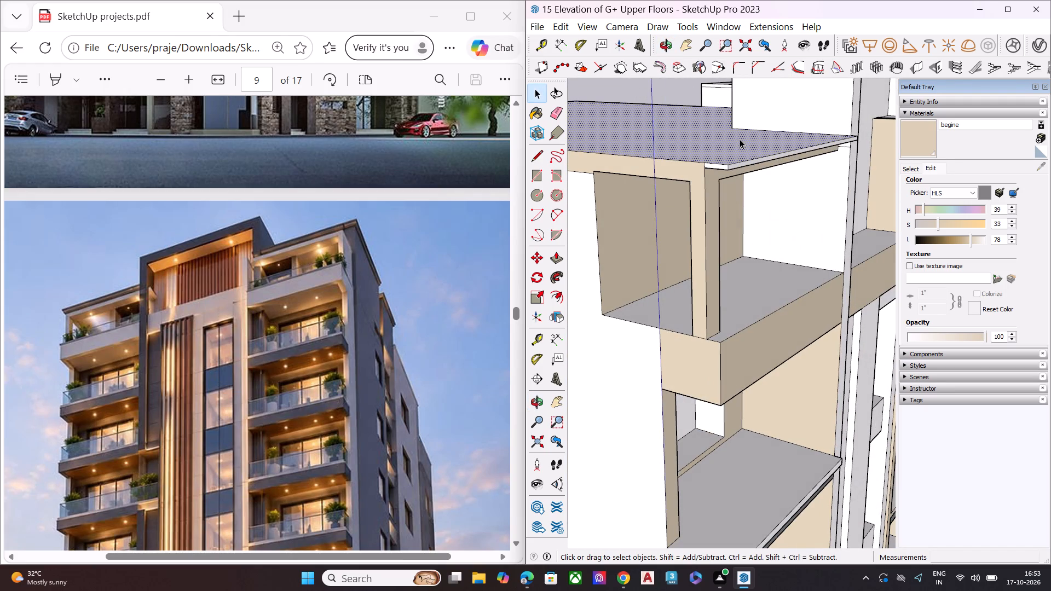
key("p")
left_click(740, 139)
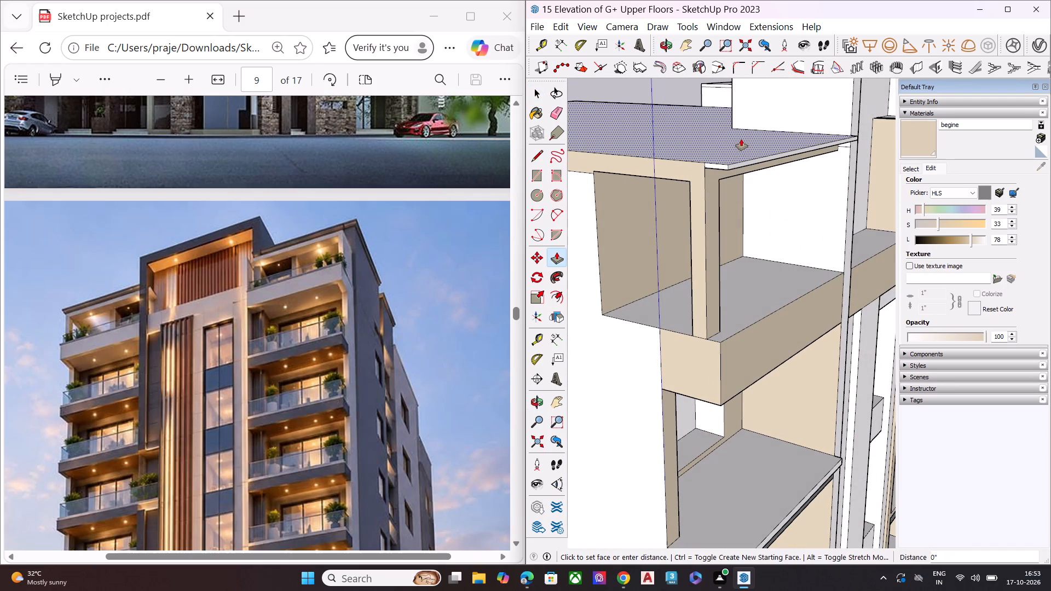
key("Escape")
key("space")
Push/Pull the underside of the left roof slab's front overhang slightly downward, working from below the roof edge.
middle_click_drag(724, 147, 753, 59)
scroll(753, 59, "up", 3)
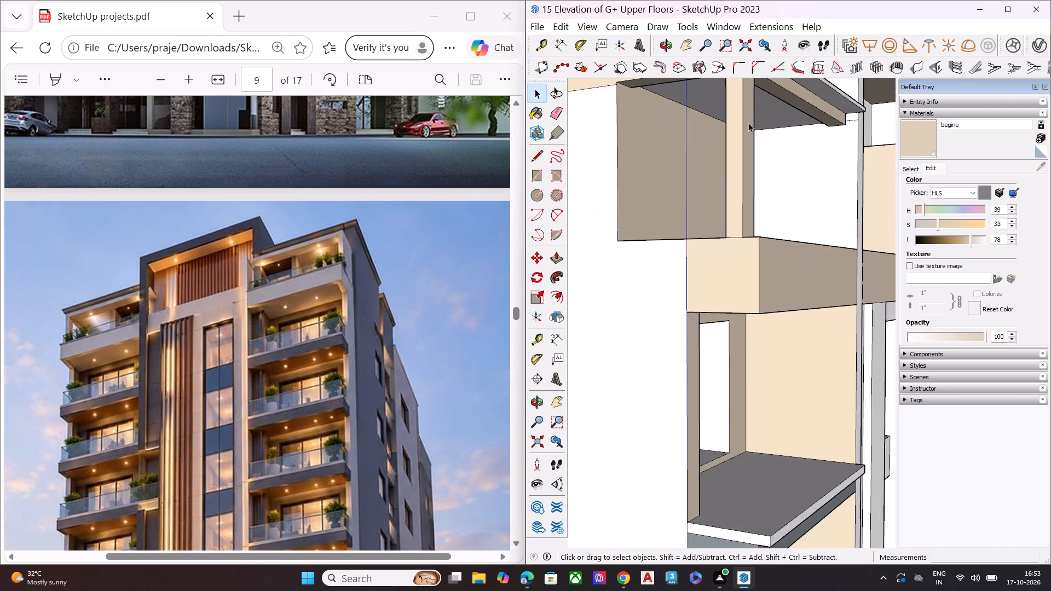
middle_click_drag(700, 192, 646, 281)
scroll(662, 256, "down", 1)
scroll(701, 217, "up", 2)
scroll(669, 239, "down", 6)
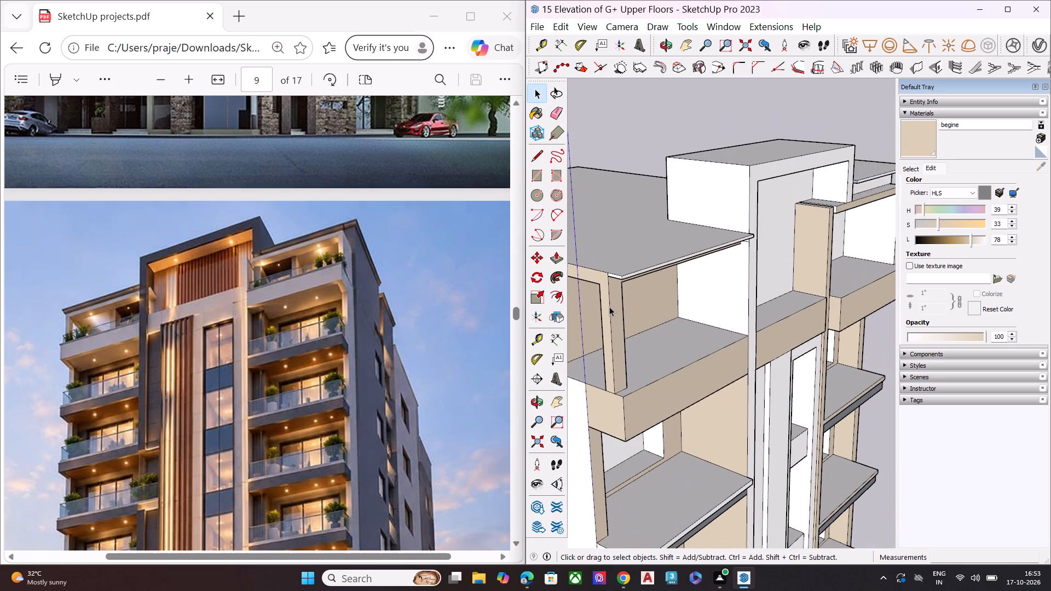
middle_click_drag(621, 297, 703, 128)
scroll(709, 125, "up", 3)
scroll(732, 123, "down", 2)
scroll(736, 123, "up", 7)
scroll(750, 131, "down", 7)
scroll(634, 270, "up", 2)
scroll(647, 234, "down", 1)
scroll(647, 231, "up", 2)
scroll(647, 226, "down", 1)
scroll(647, 226, "up", 3)
scroll(774, 189, "down", 8)
scroll(753, 154, "up", 8)
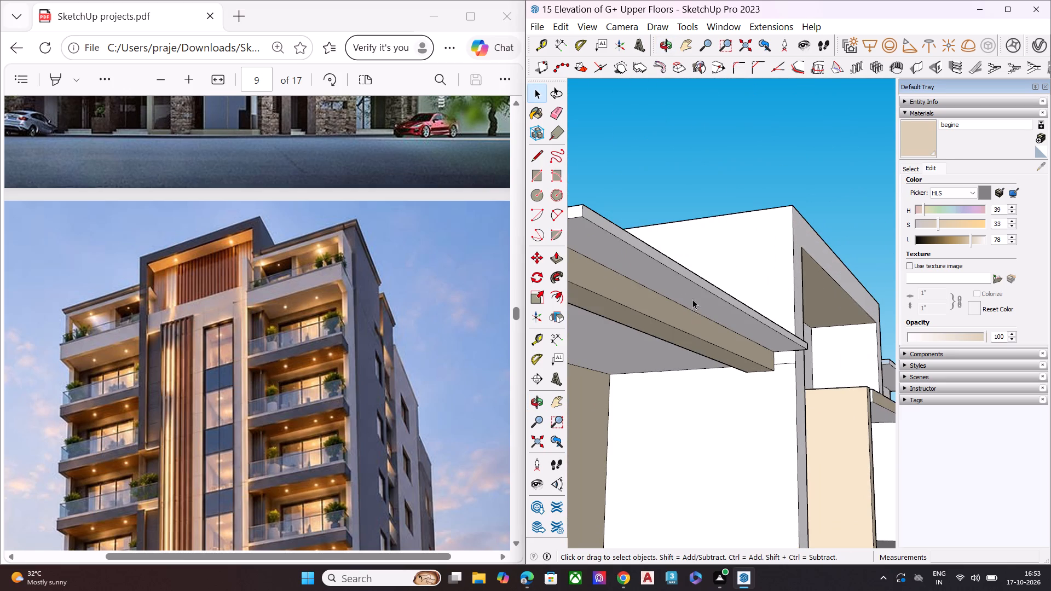
scroll(741, 260, "down", 3)
middle_click_drag(698, 259, 705, 224)
left_click(697, 244)
key("p")
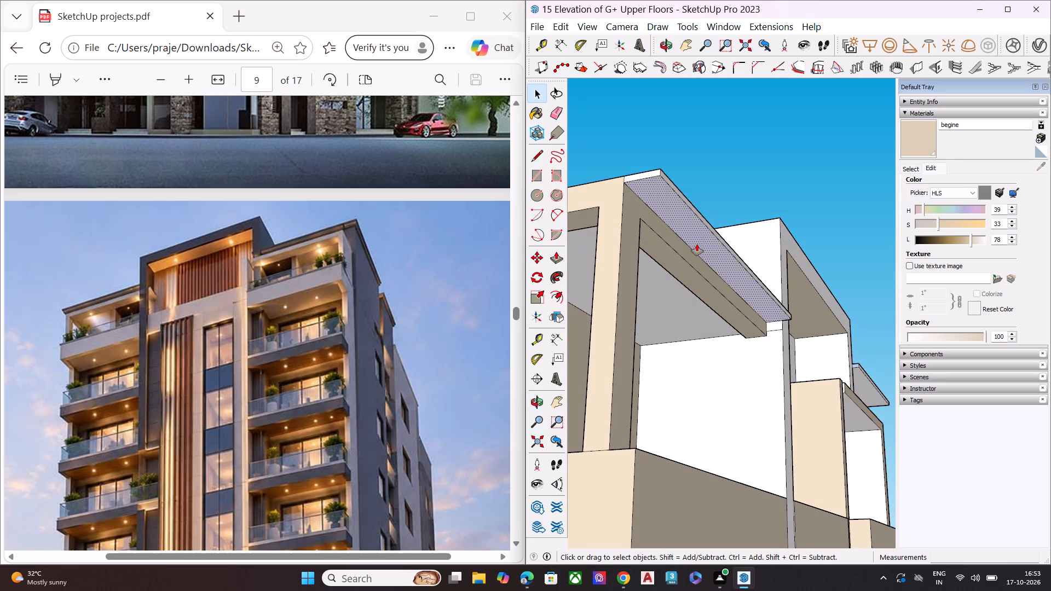
left_click(697, 245)
left_click(699, 249)
key("space")
left_click(727, 183)
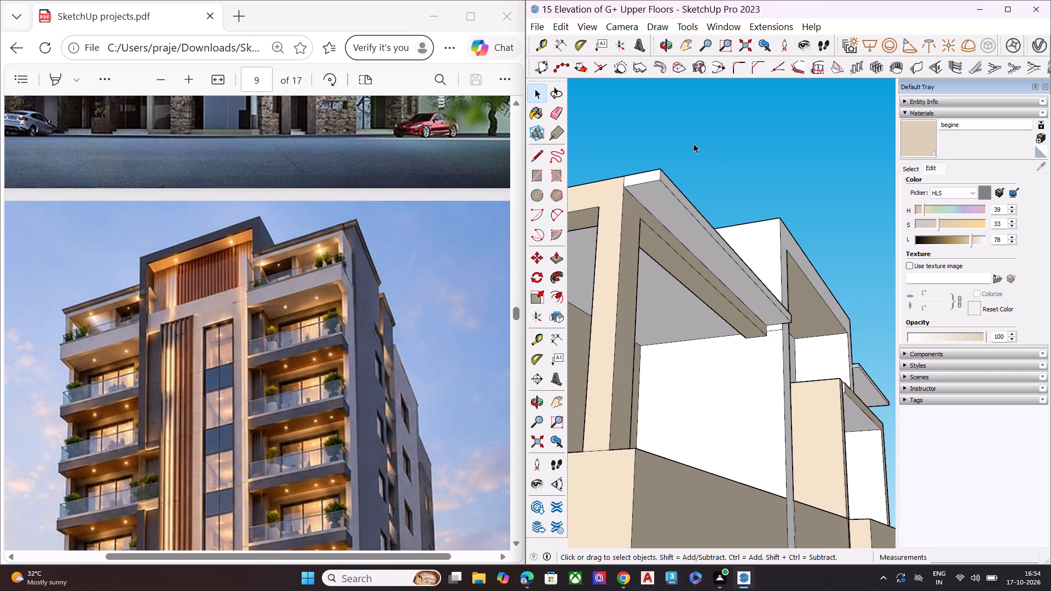
Examine the top of the right balcony column, its fin and roof beam, and where they meet the central frame.
scroll(675, 170, "down", 6)
middle_click_drag(684, 227, 579, 225)
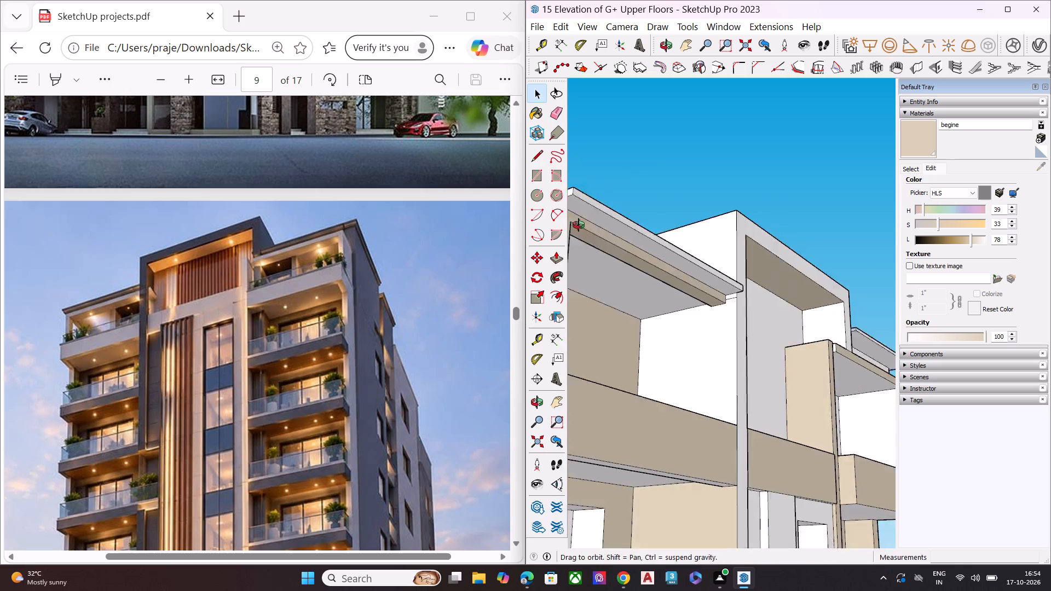
middle_click_drag(579, 225, 599, 221)
scroll(731, 192, "up", 2)
scroll(630, 173, "down", 7)
middle_click_drag(702, 251, 720, 142)
scroll(751, 268, "up", 7)
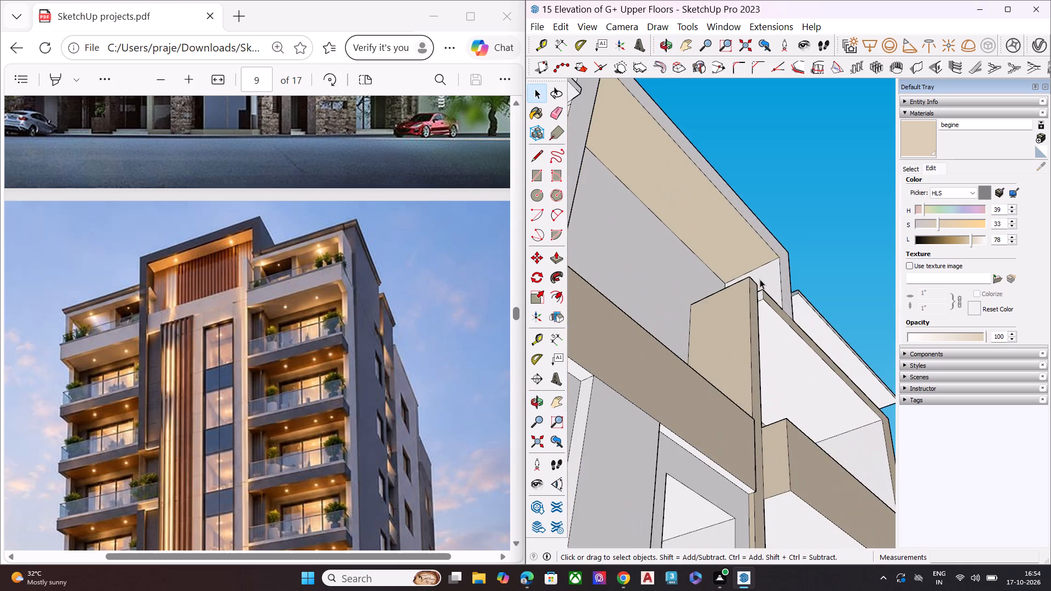
middle_click_drag(759, 286, 749, 383)
scroll(754, 351, "up", 4)
scroll(749, 381, "down", 1)
scroll(749, 383, "up", 2)
middle_click_drag(782, 268, 751, 428)
scroll(755, 421, "up", 3)
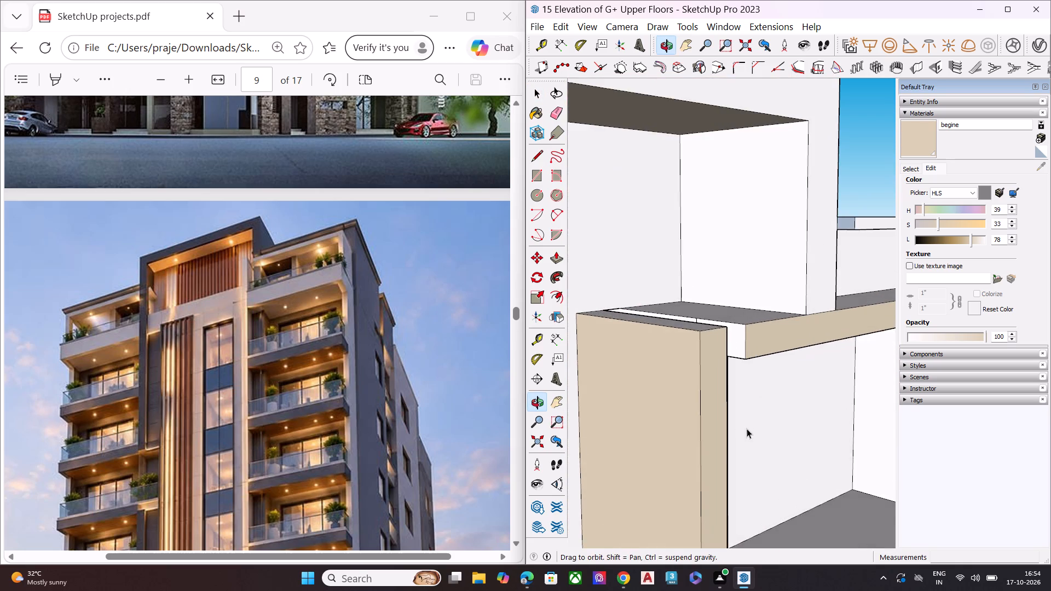
scroll(737, 306, "up", 5)
middle_click_drag(741, 357, 718, 363)
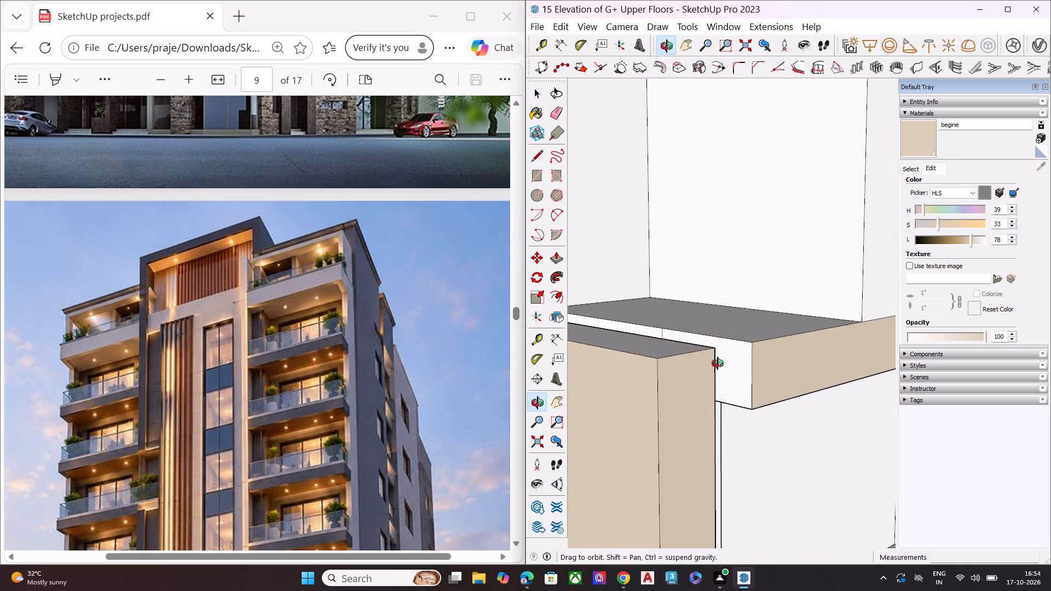
middle_click_drag(718, 363, 668, 364)
scroll(668, 364, "up", 2)
scroll(682, 231, "down", 7)
scroll(682, 231, "up", 2)
scroll(680, 232, "down", 1)
scroll(680, 233, "up", 1)
scroll(679, 233, "down", 6)
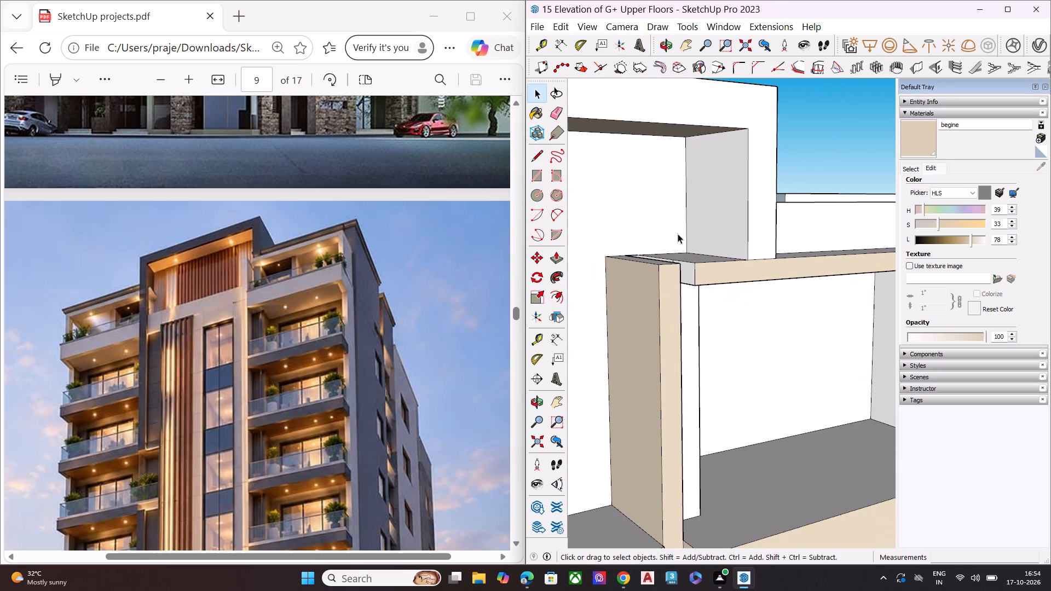
middle_click_drag(681, 252, 687, 259)
scroll(674, 210, "down", 8)
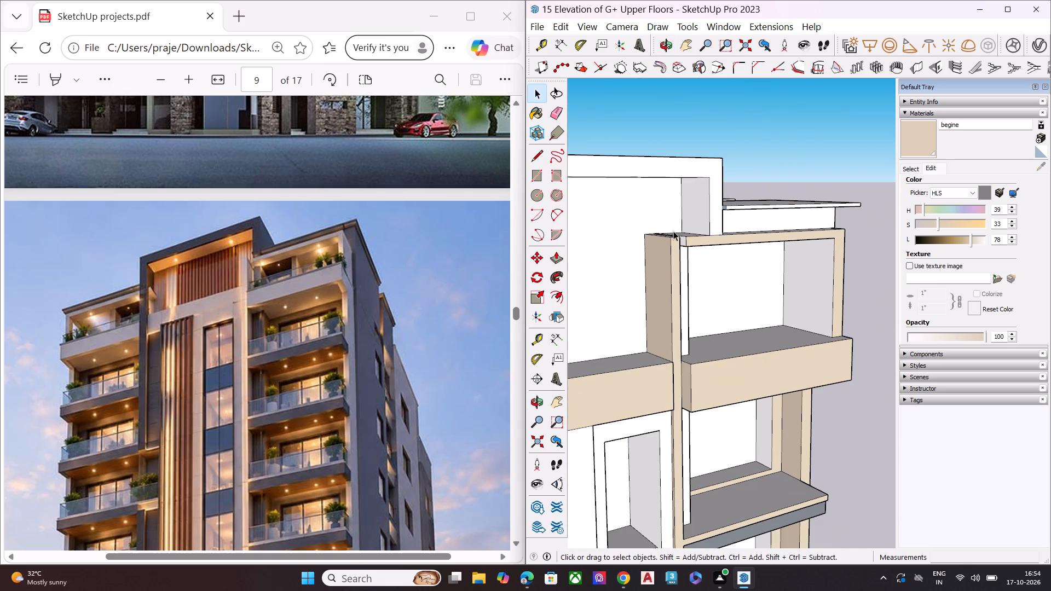
scroll(674, 248, "up", 3)
scroll(674, 248, "down", 2)
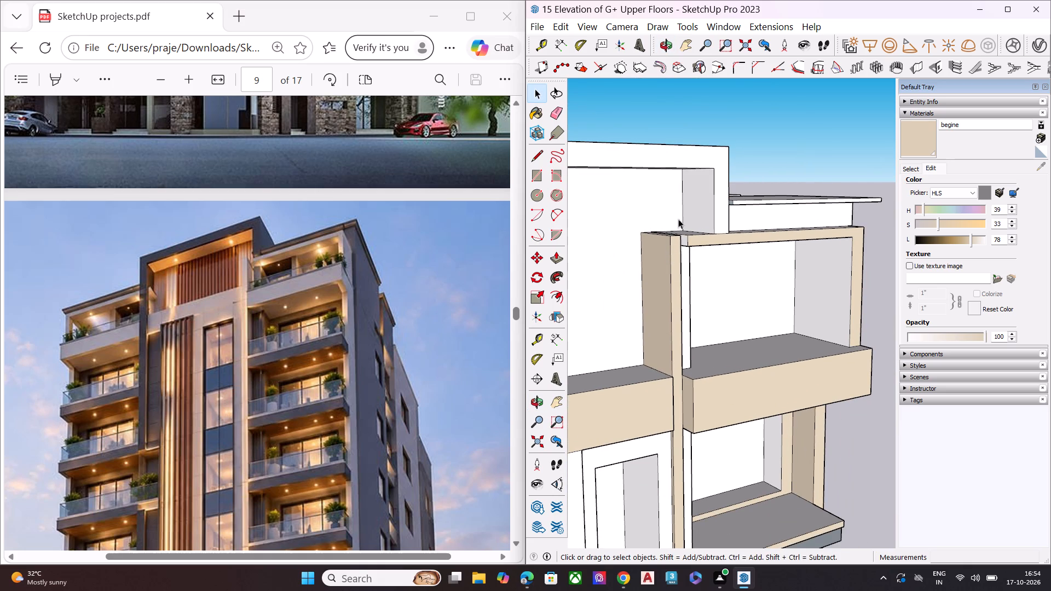
middle_click_drag(767, 256, 534, 268)
scroll(579, 268, "down", 1)
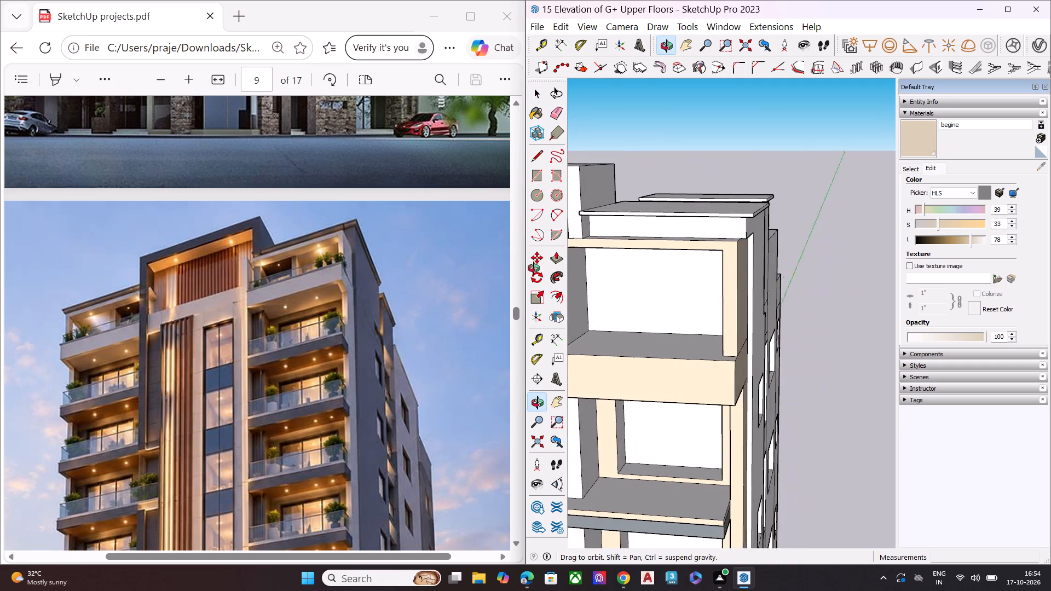
middle_click_drag(534, 268, 531, 268)
middle_click_drag(530, 261, 551, 199)
scroll(594, 227, "up", 1)
scroll(760, 321, "down", 8)
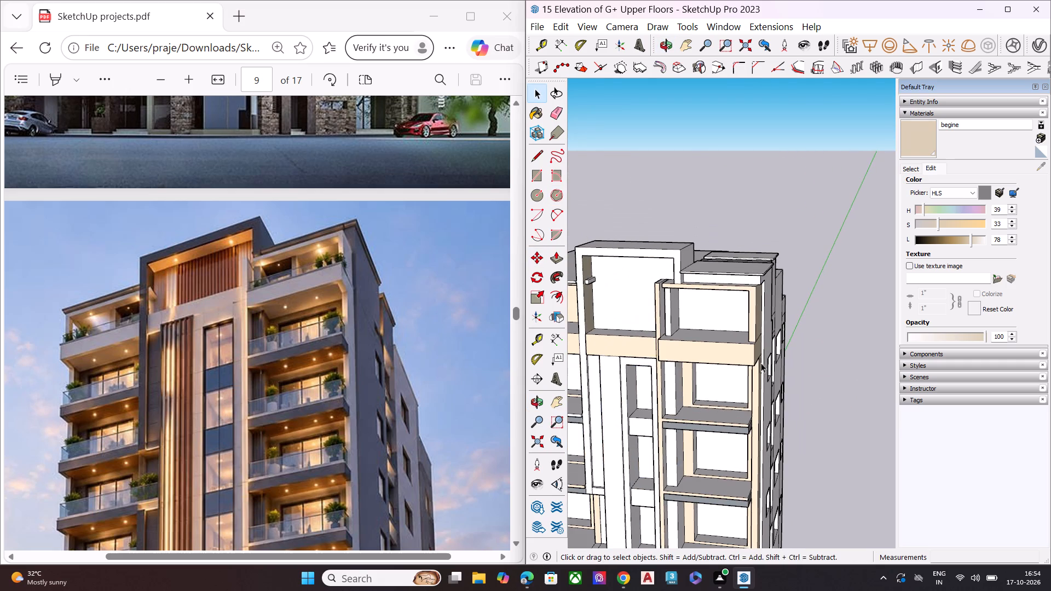
middle_click_drag(732, 353, 684, 273)
scroll(684, 273, "up", 1)
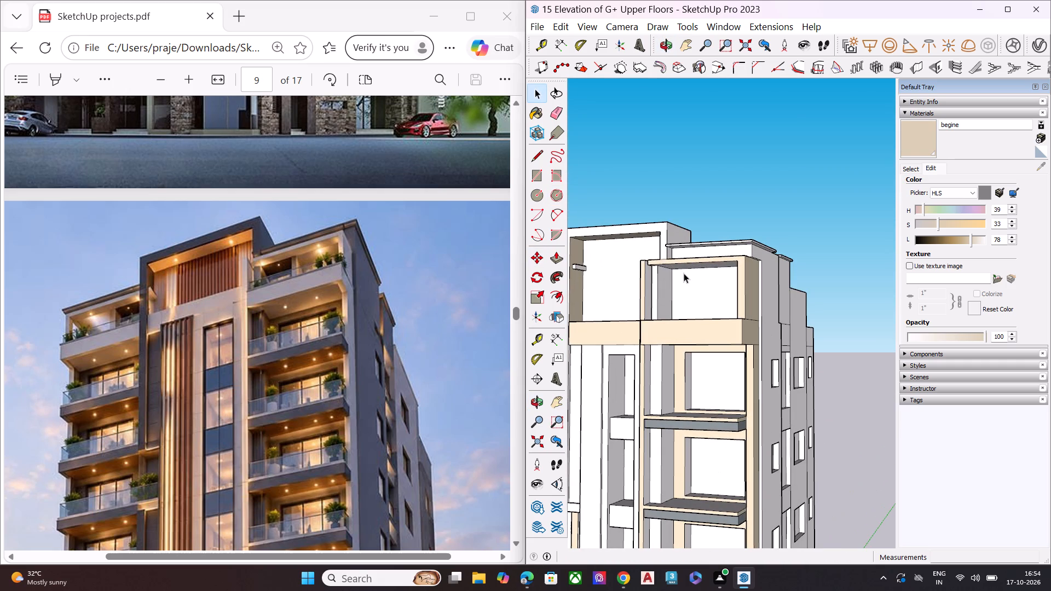
Examine the whole front facade and its middle-floor balconies from a lower, more distant viewpoint.
scroll(692, 269, "down", 7)
scroll(772, 233, "down", 1)
scroll(772, 233, "up", 1)
scroll(772, 233, "down", 6)
scroll(732, 374, "up", 2)
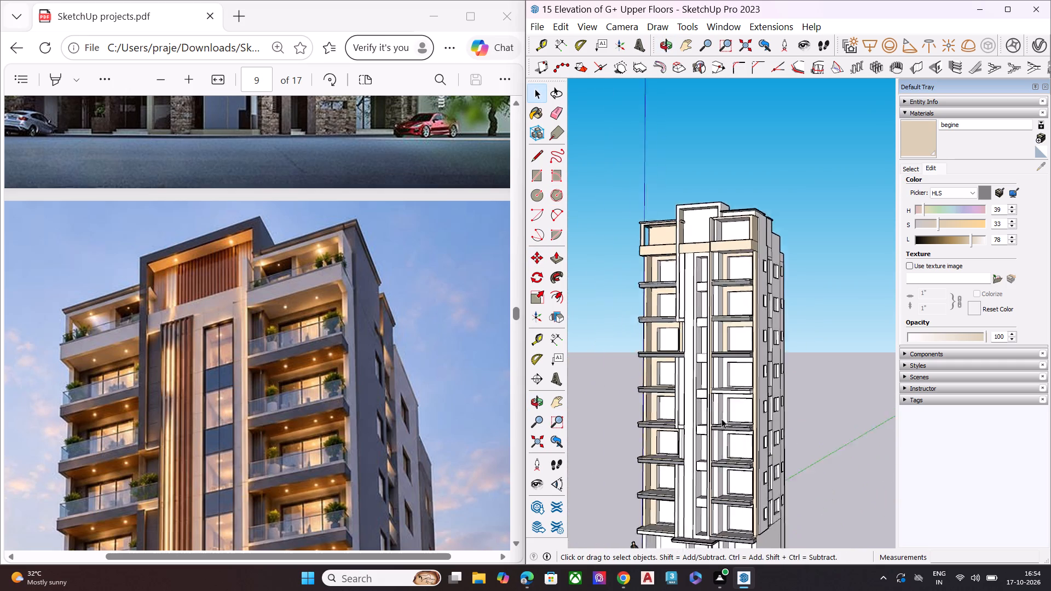
scroll(721, 419, "up", 5)
scroll(737, 343, "down", 7)
middle_click_drag(724, 316, 753, 293)
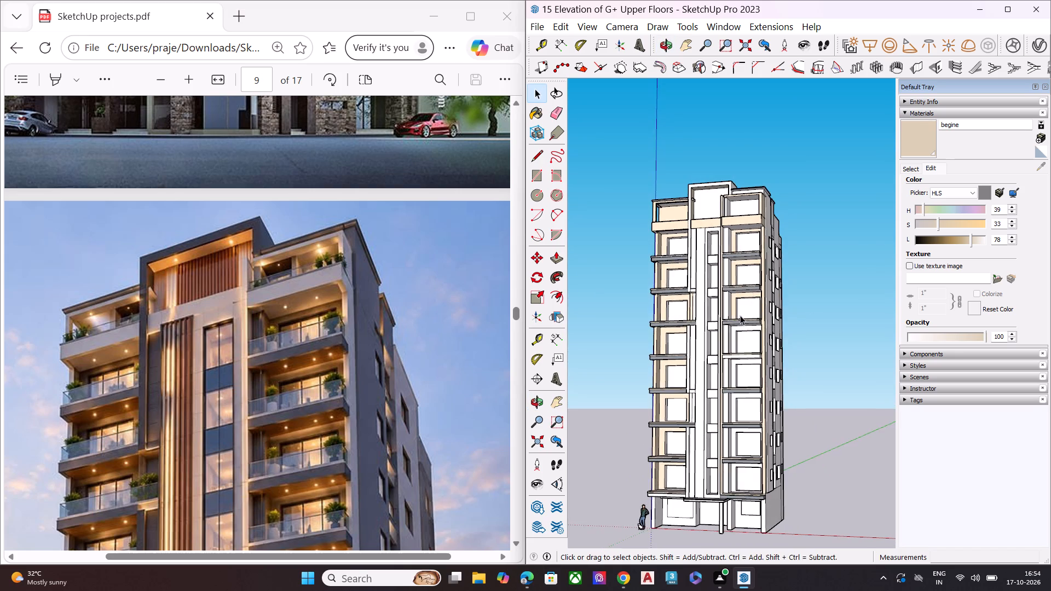
scroll(724, 384, "up", 4)
scroll(711, 428, "down", 3)
scroll(668, 396, "up", 6)
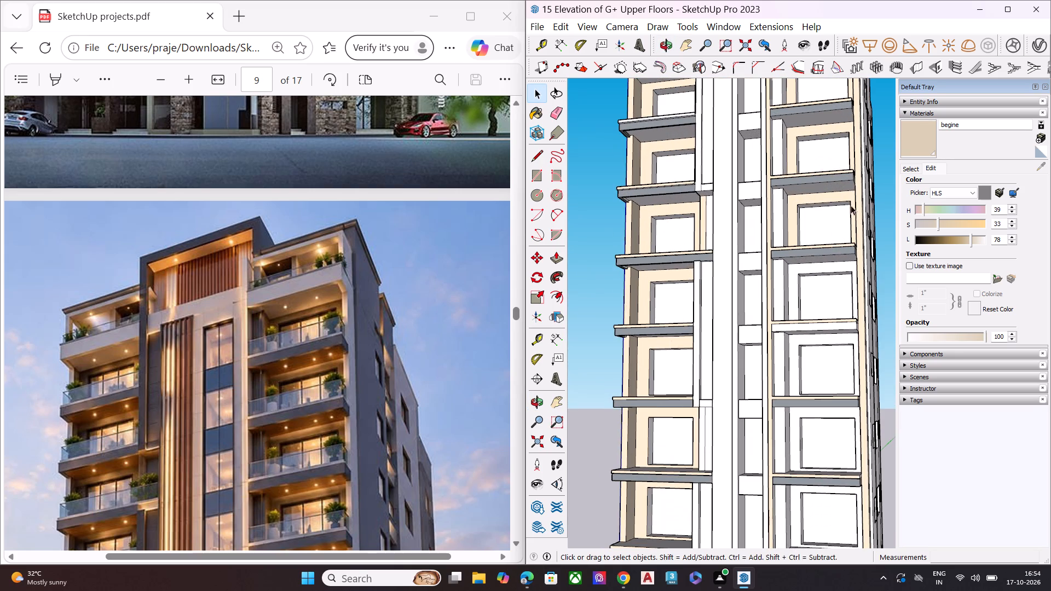
Create a new Generic V-Ray material in the V-Ray Asset Editor.
left_click(1043, 38)
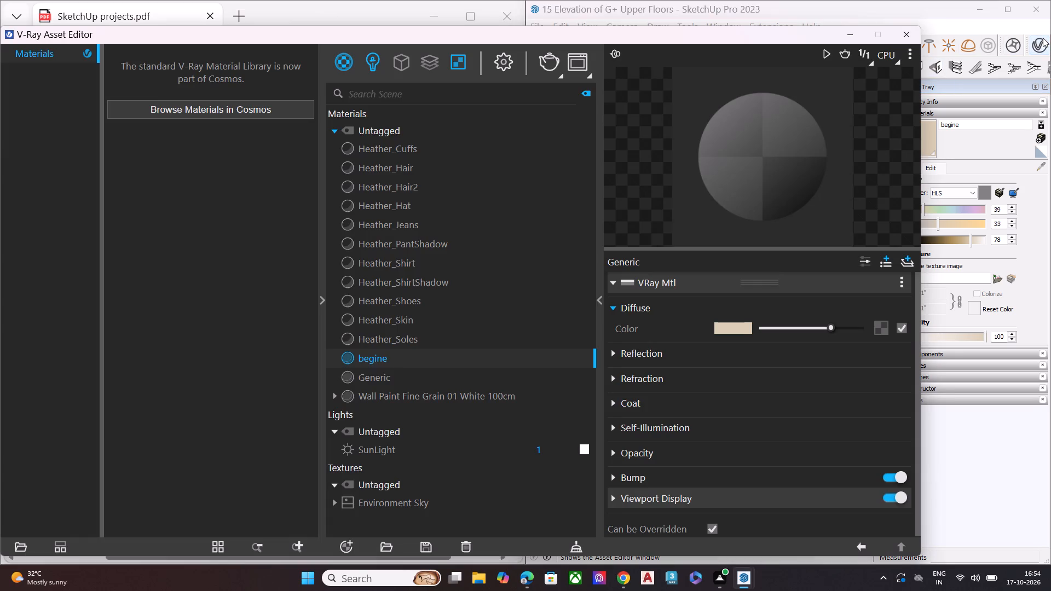
left_click(431, 380)
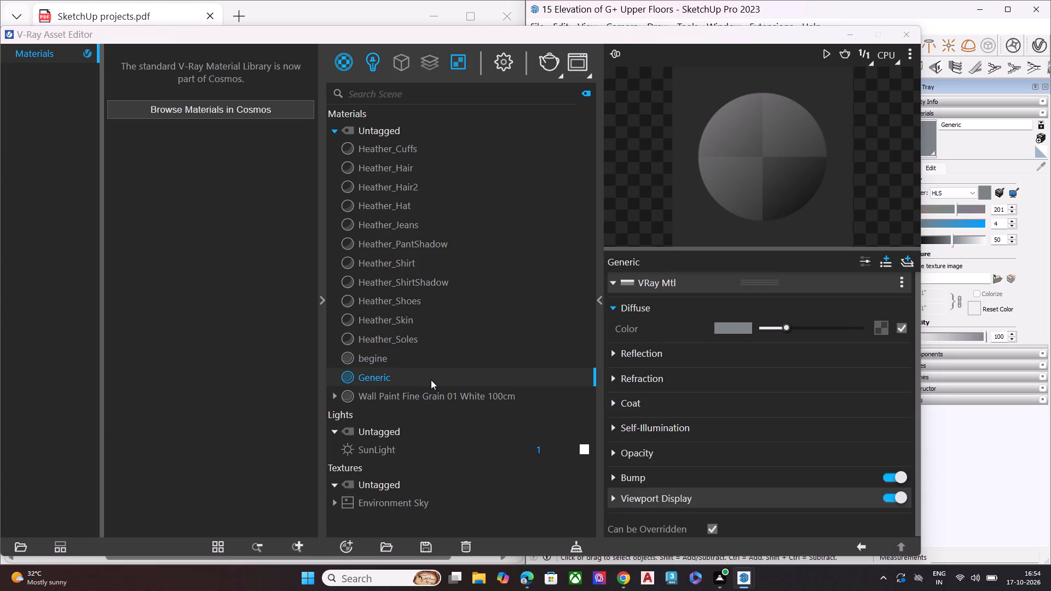
left_click(431, 390)
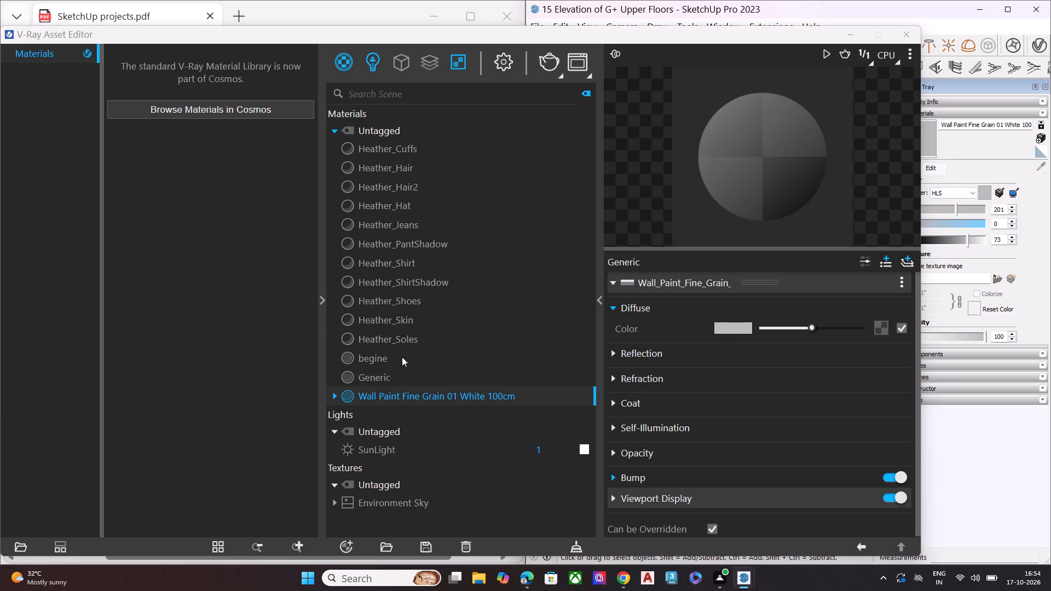
left_click(340, 554)
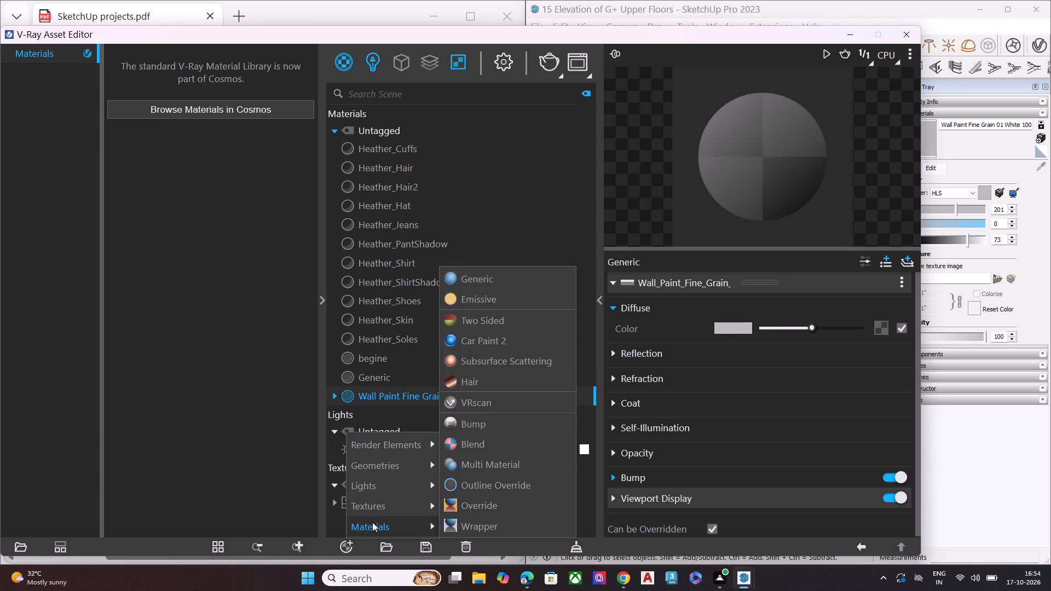
left_click(372, 524)
left_click(503, 277)
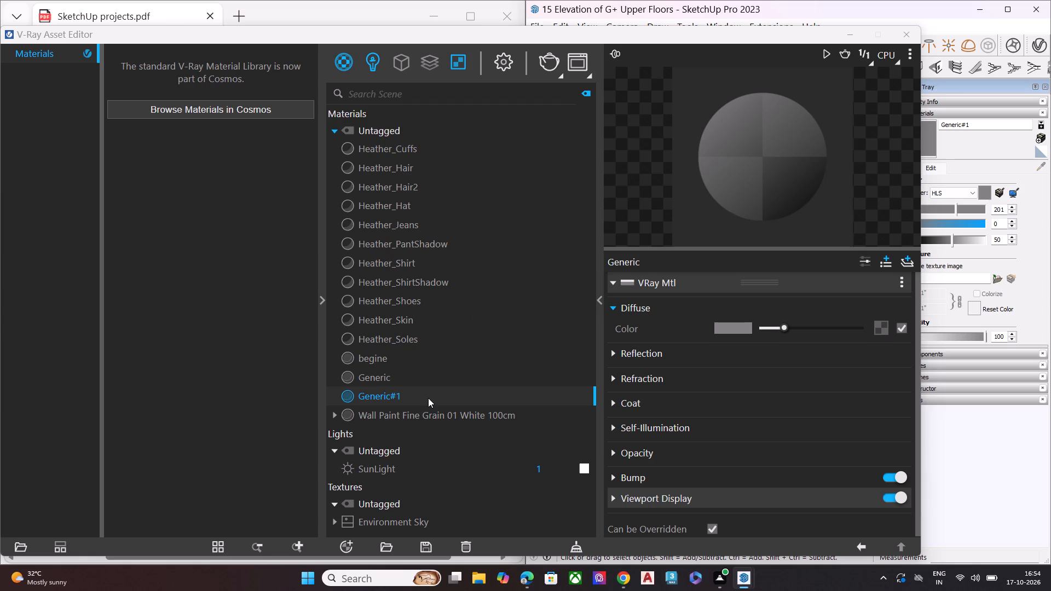
Rename the new Generic material as grey.
right_click(428, 398)
left_click(491, 283)
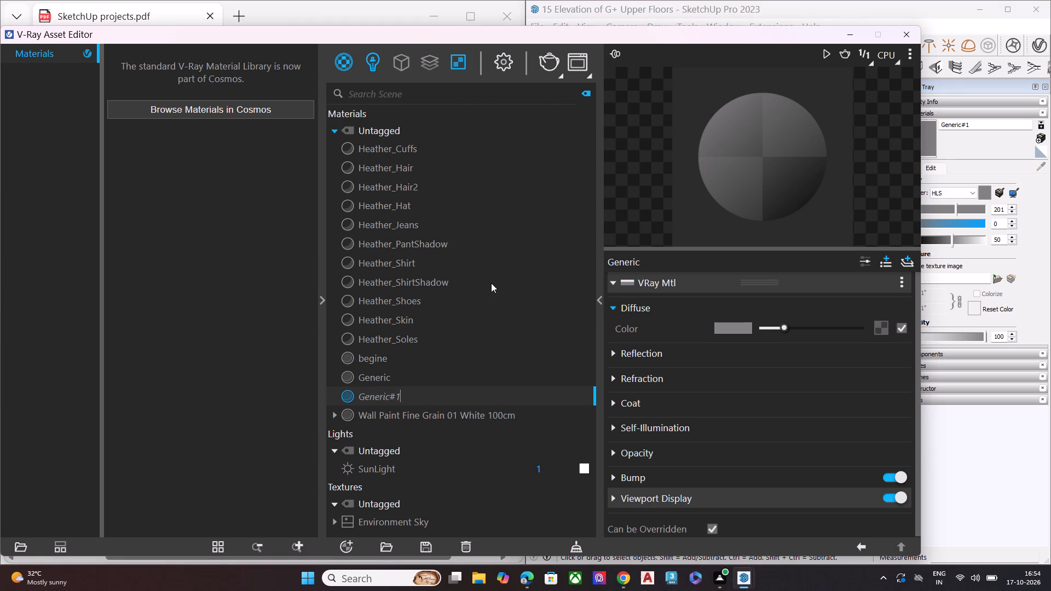
key("BackSpace")
key("BackSpace")
key("BackSpace")
key("BackSpace")
key("BackSpace")
key("BackSpace")
key("BackSpace")
key("BackSpace")
key("BackSpace")
key("BackSpace")
key("BackSpace")
key("BackSpace")
key("BackSpace")
key("BackSpace")
key("BackSpace")
type("grey")
key("Return")
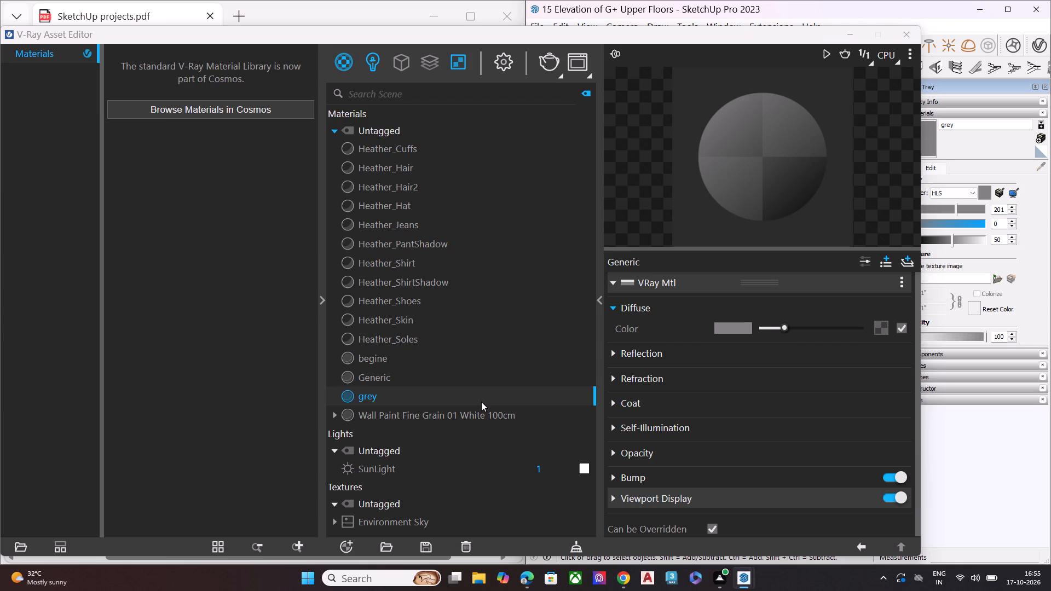
Set the grey material's diffuse colour to a dark grey of RGB 87, 82, 82 and close the Asset Editor.
left_click(369, 395)
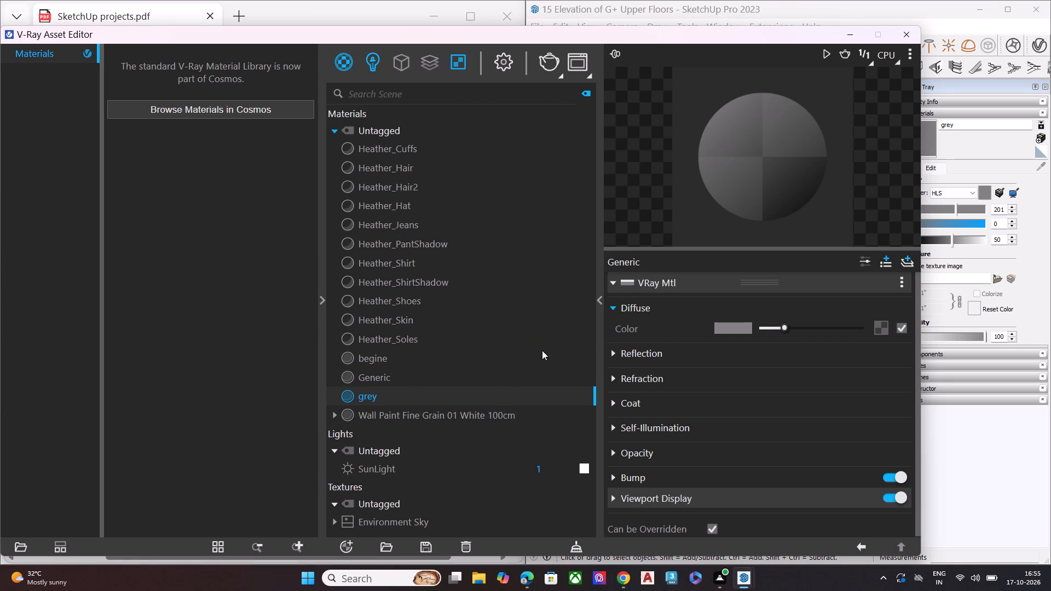
left_click(745, 329)
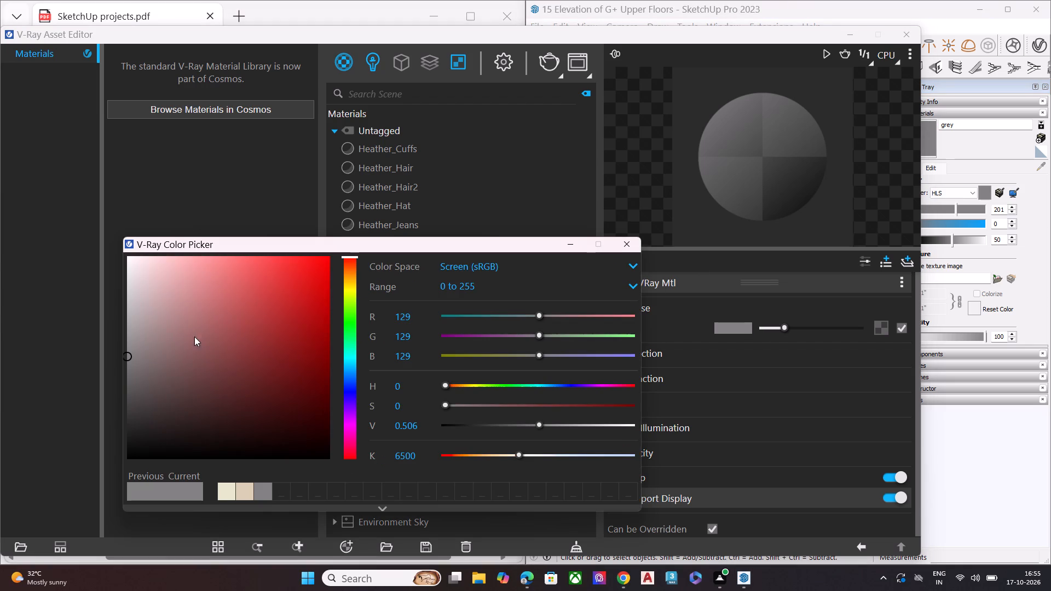
left_click_drag(129, 356, 141, 390)
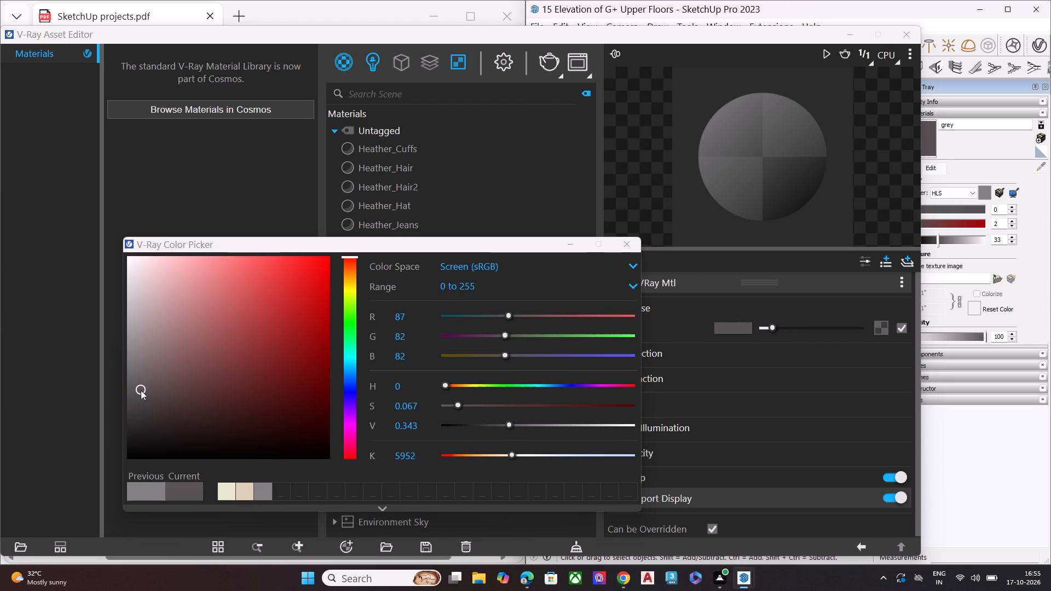
left_click(620, 250)
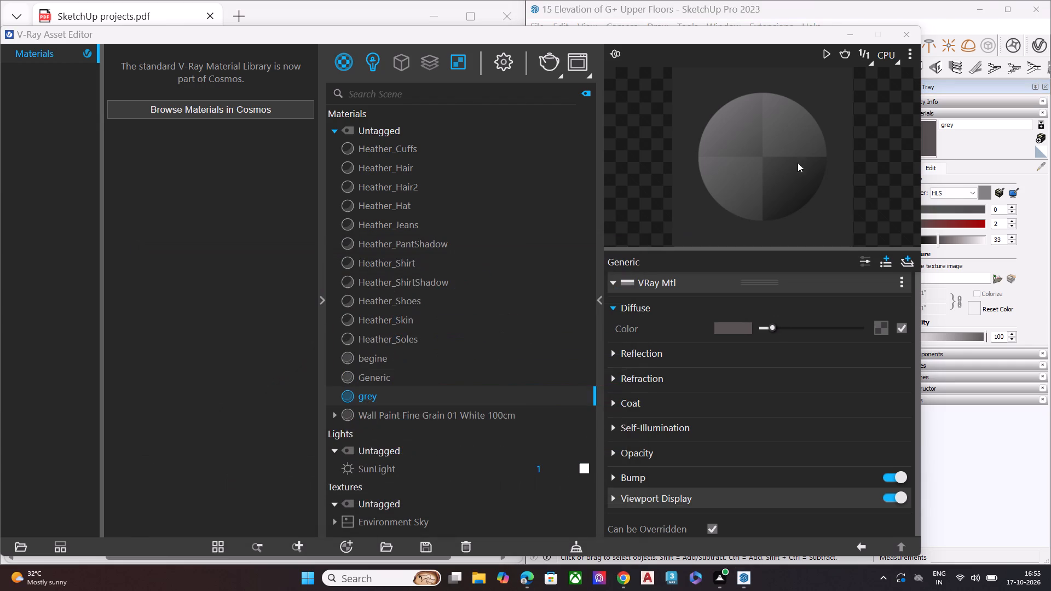
left_click(899, 37)
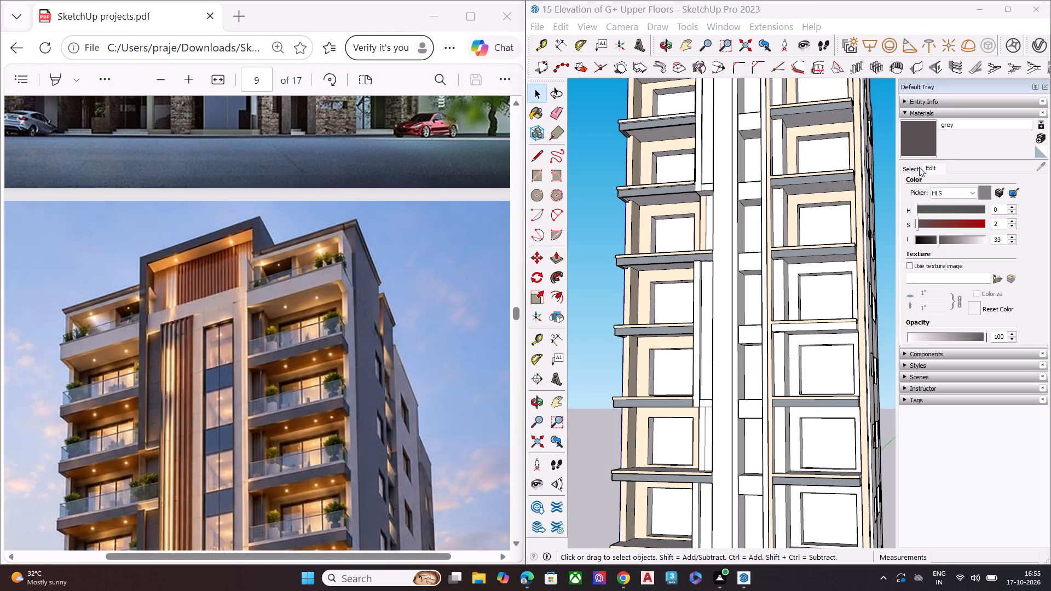
Browse the material collections down to the Nilaya-Arc library and look inside its SketchUp folder.
left_click(914, 170)
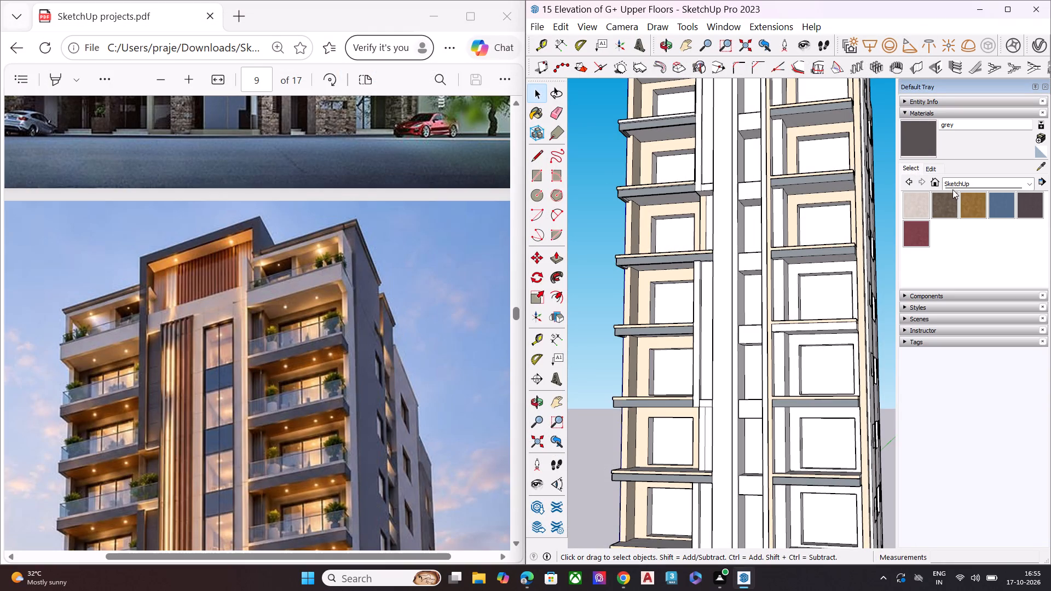
left_click(962, 183)
scroll(946, 313, "up", 3)
scroll(964, 320, "down", 4)
scroll(971, 302, "up", 1)
scroll(971, 302, "down", 2)
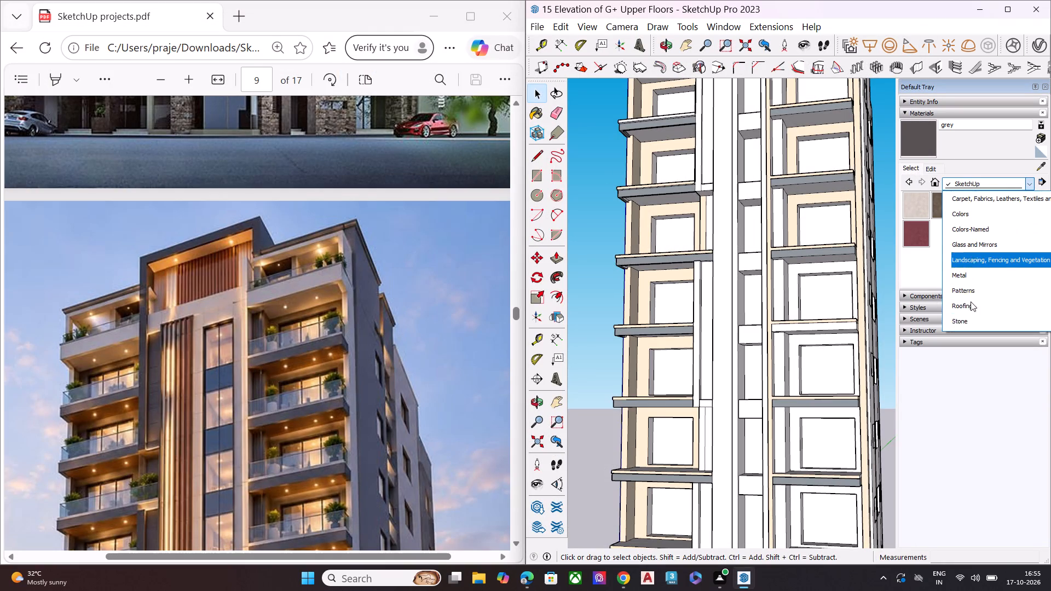
scroll(971, 302, "down", 14)
scroll(971, 302, "down", 15)
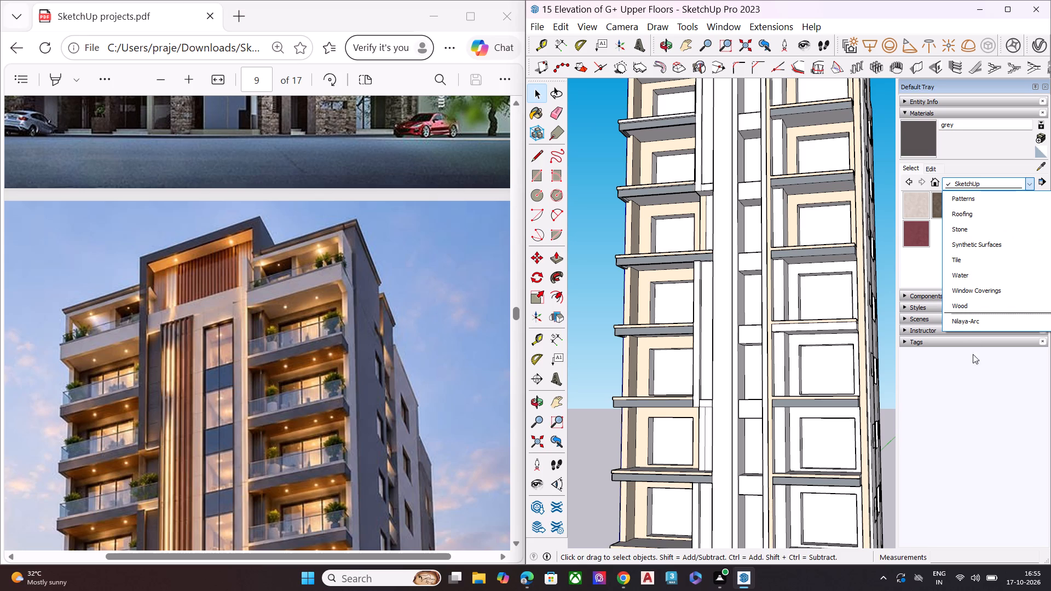
left_click(984, 319)
left_click(917, 201)
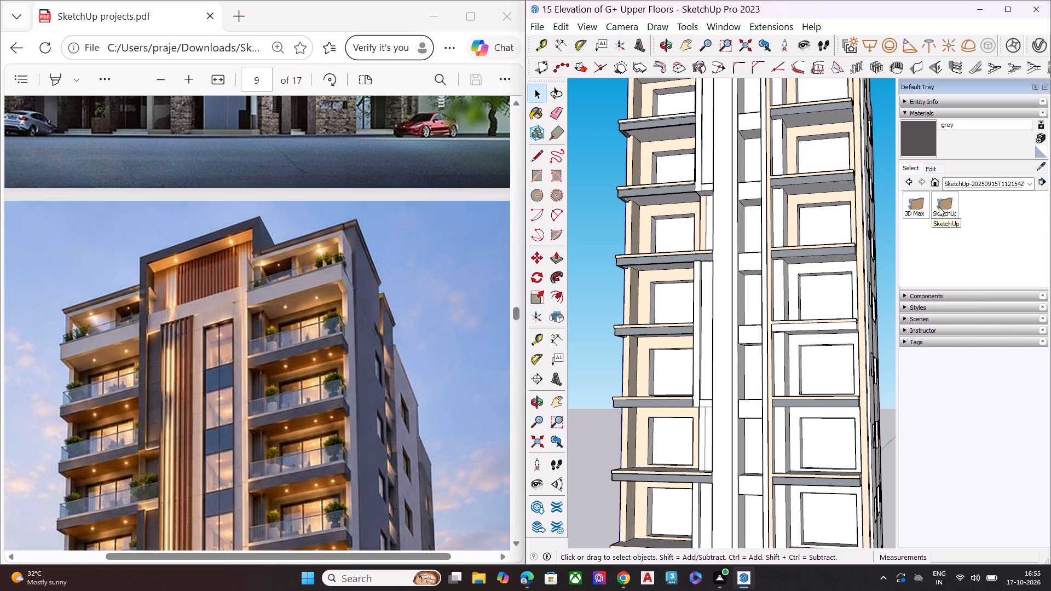
left_click(939, 207)
Pick the dark grey Color M06 from the Colors material collection for painting.
left_click(956, 181)
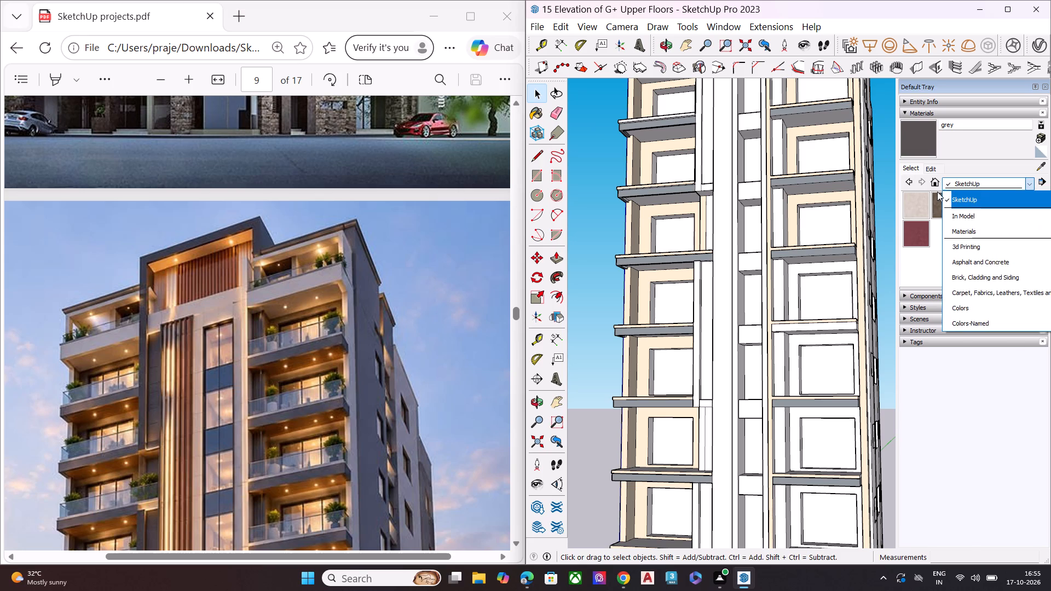
left_click(910, 166)
left_click(948, 184)
scroll(948, 232, "up", 1)
scroll(948, 232, "down", 1)
scroll(948, 232, "up", 5)
scroll(951, 242, "down", 1)
scroll(951, 242, "up", 12)
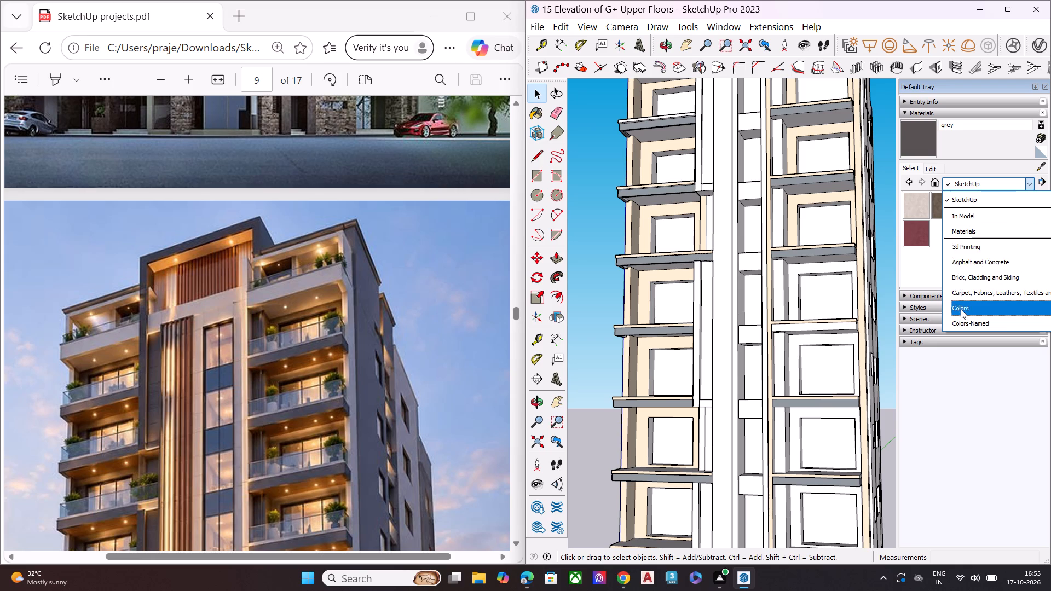
left_click(961, 309)
scroll(968, 271, "down", 4)
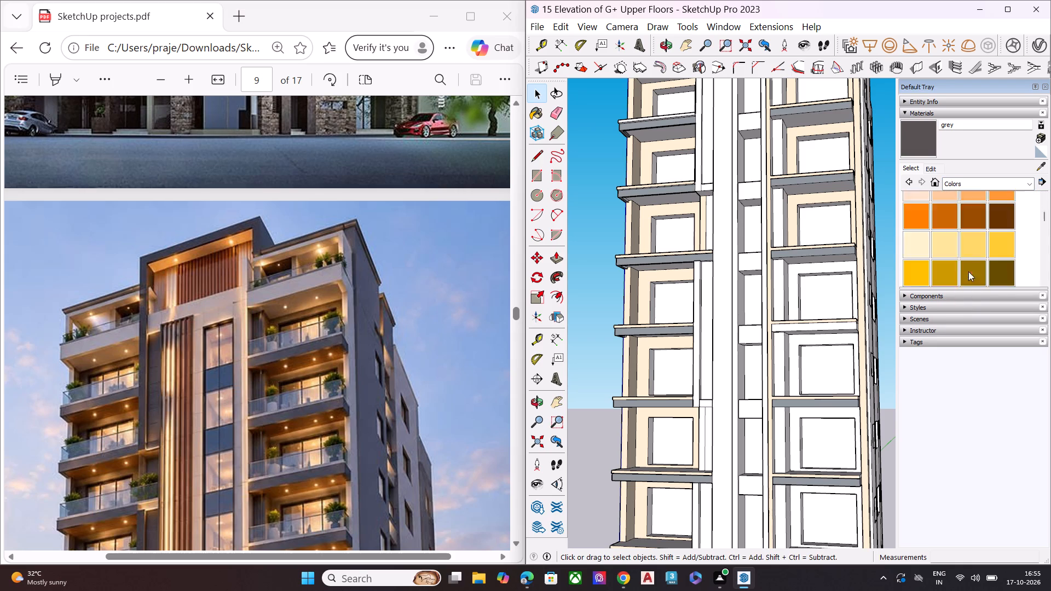
scroll(968, 271, "down", 13)
scroll(968, 271, "up", 2)
scroll(968, 271, "down", 6)
scroll(972, 247, "up", 1)
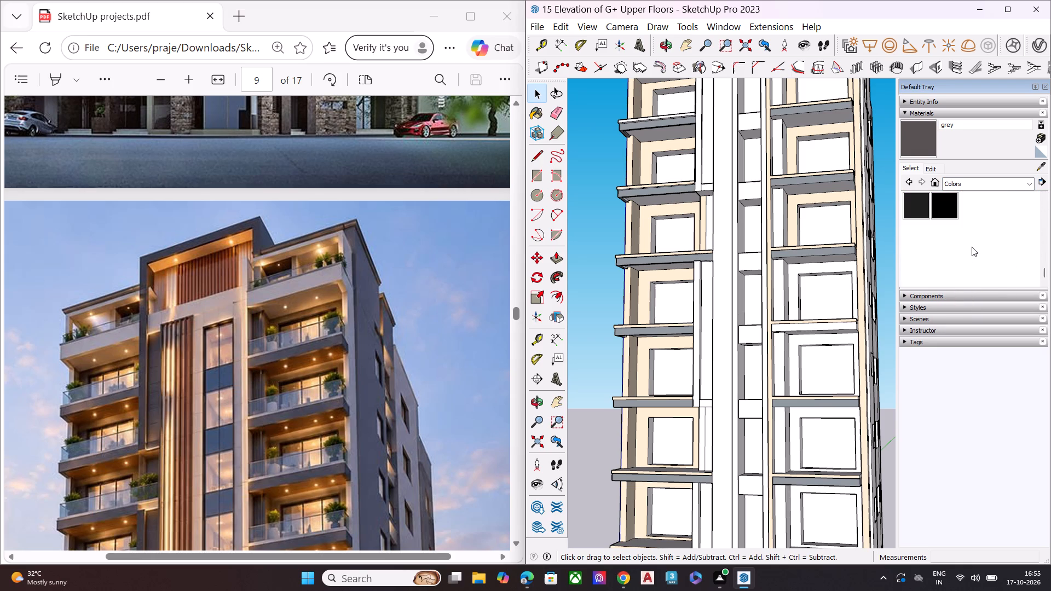
left_click(977, 245)
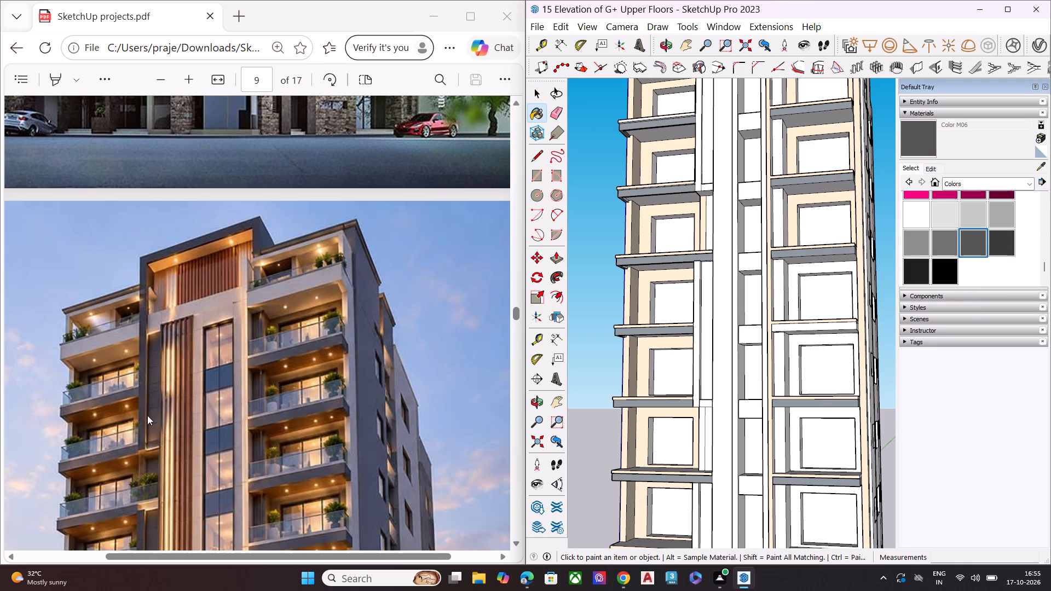
Paint the front and the right outer side of the raised central top frame with Color M06.
scroll(670, 252, "down", 4)
scroll(694, 196, "up", 1)
scroll(697, 398, "down", 7)
scroll(713, 163, "up", 7)
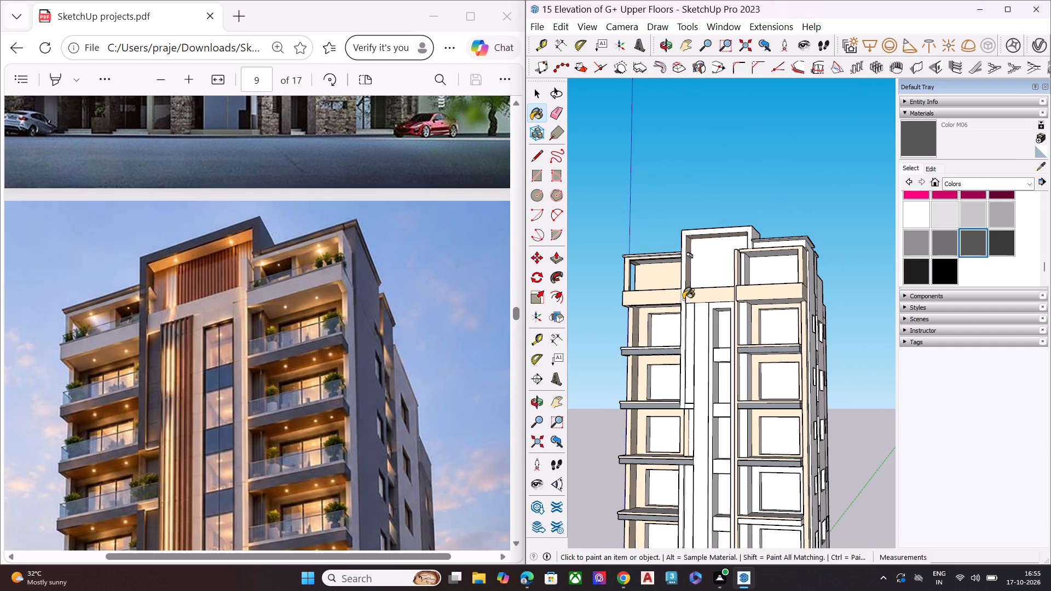
scroll(667, 323, "up", 4)
left_click(692, 273)
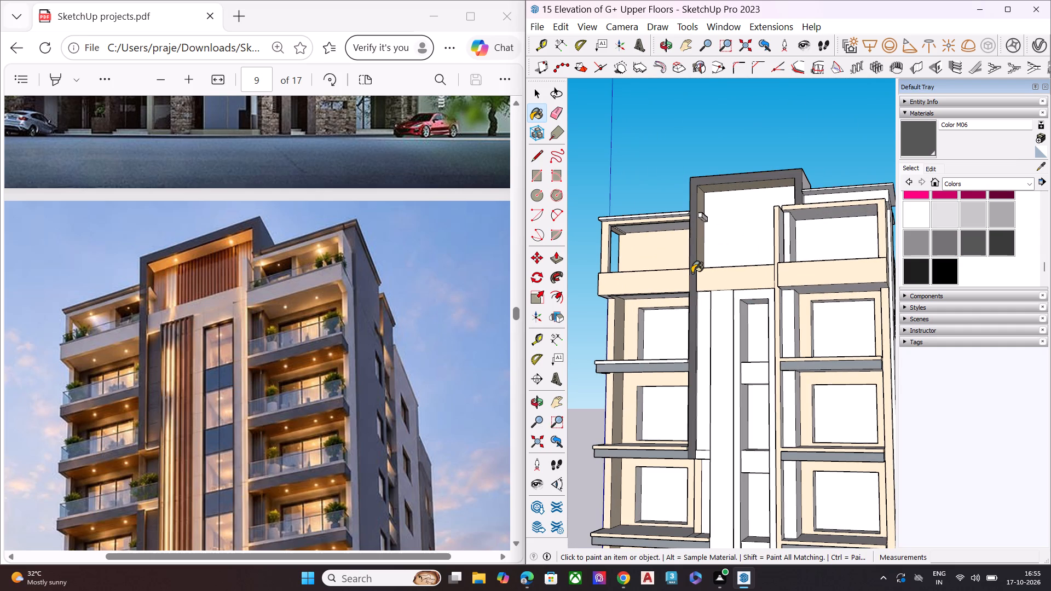
middle_click_drag(717, 267, 572, 365)
scroll(846, 137, "up", 4)
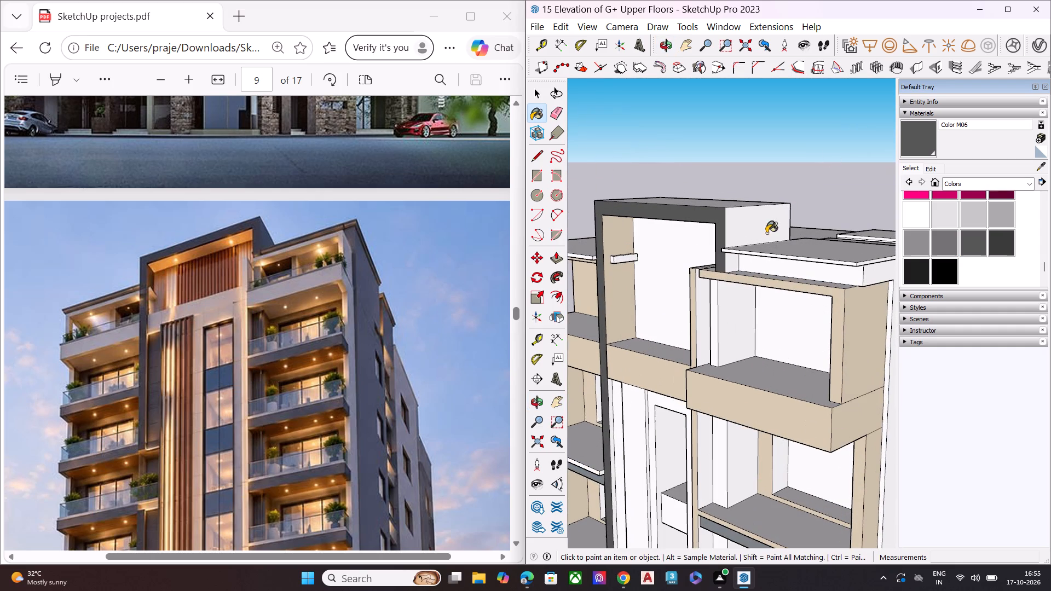
left_click(751, 222)
Paint the front and side edges of the right roof slab with Color M06.
scroll(749, 251, "up", 9)
left_click(744, 255)
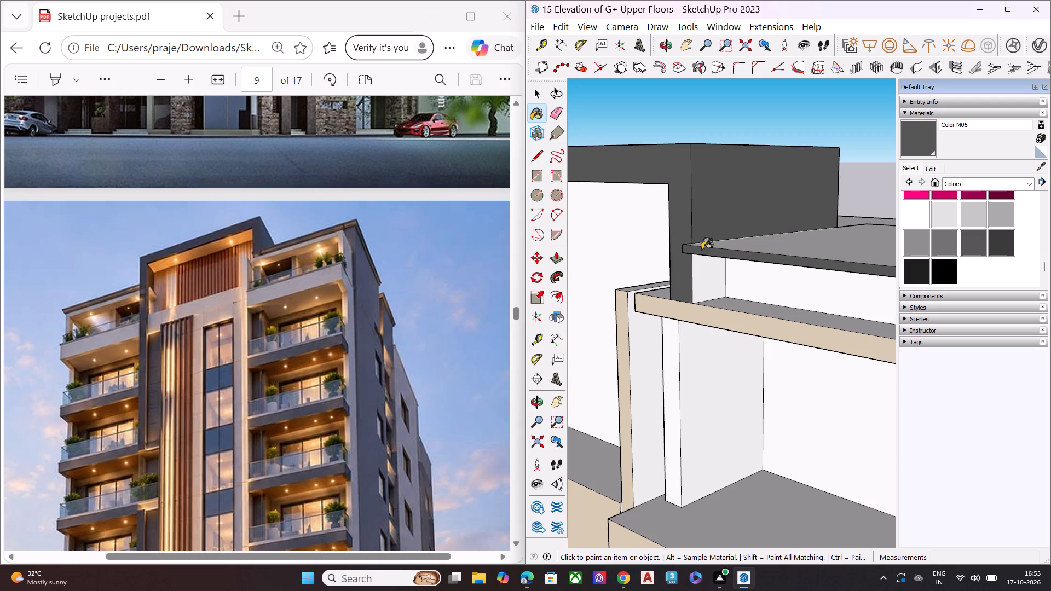
middle_click_drag(702, 250, 991, 286)
scroll(867, 269, "up", 1)
middle_click_drag(843, 269, 567, 254)
middle_click_drag(727, 274, 546, 235)
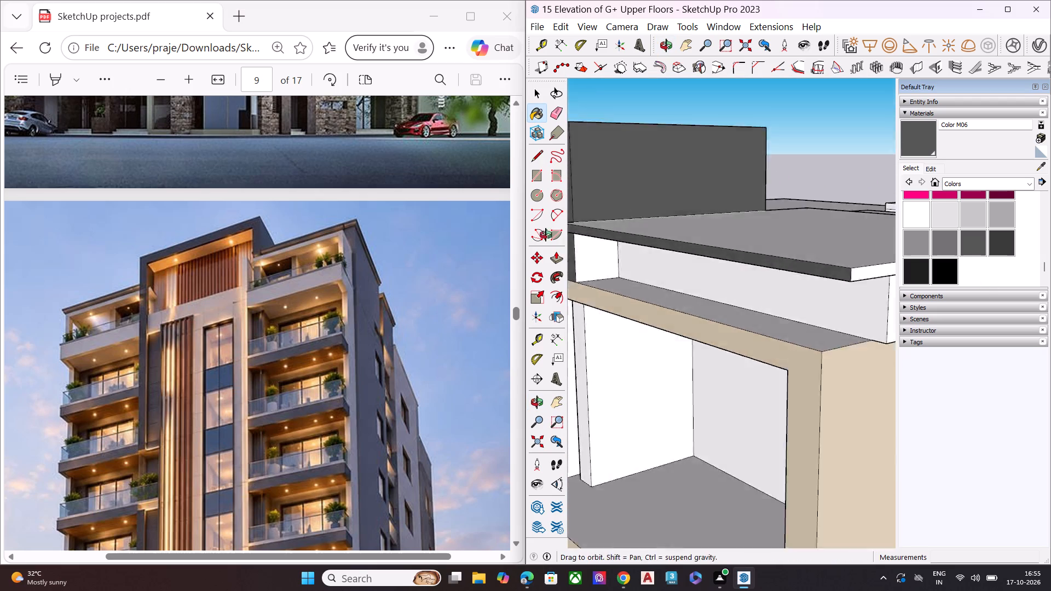
middle_click_drag(546, 235, 540, 233)
scroll(671, 231, "up", 2)
left_click(654, 213)
Paint the side and front faces of the wall strip below the right roof slab with Color M06.
scroll(756, 210, "down", 3)
scroll(757, 210, "up", 2)
scroll(757, 210, "down", 3)
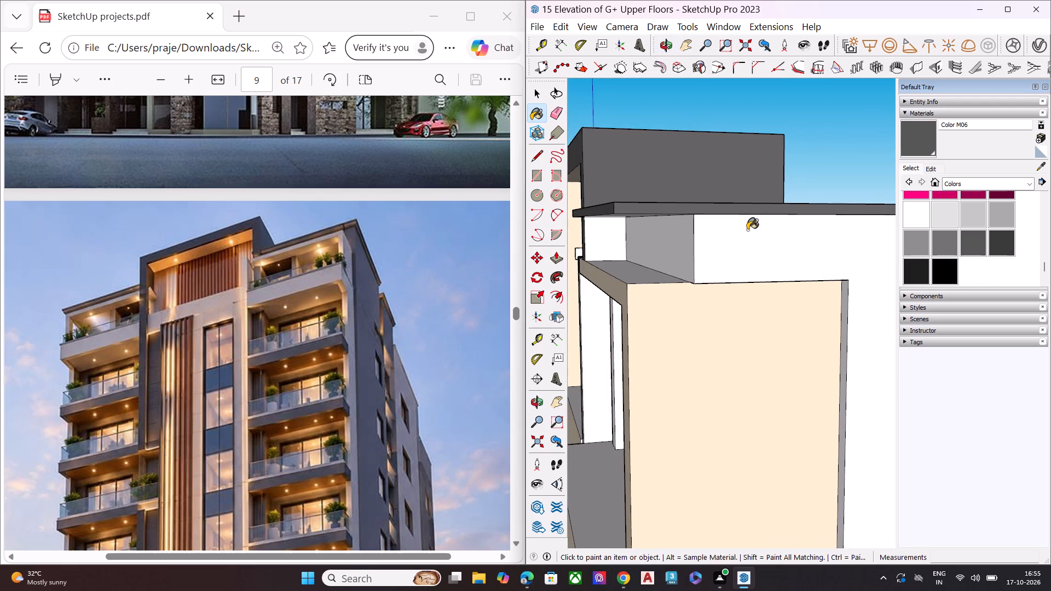
scroll(746, 233, "down", 1)
left_click(744, 241)
left_click(690, 248)
middle_click_drag(711, 238, 862, 181)
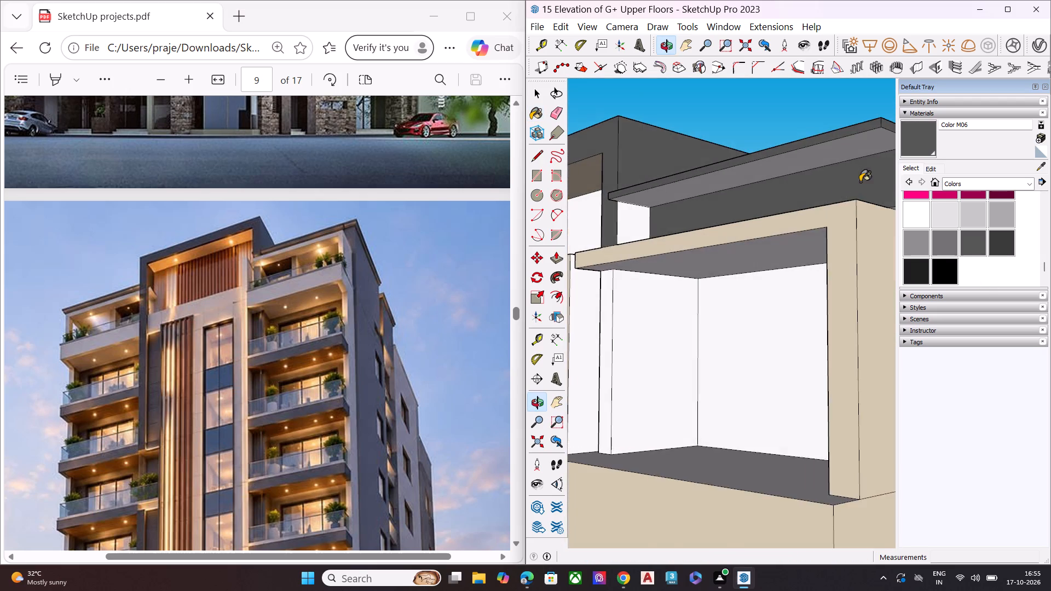
Paint both faces of the inner wall corner in the right bay with Color M06 on the top floor and the floor below.
scroll(821, 205, "down", 2)
scroll(821, 206, "up", 1)
scroll(820, 206, "down", 2)
scroll(820, 207, "up", 1)
scroll(820, 207, "down", 5)
scroll(819, 208, "up", 1)
scroll(819, 208, "down", 7)
scroll(735, 263, "up", 3)
scroll(726, 265, "down", 1)
scroll(724, 266, "up", 3)
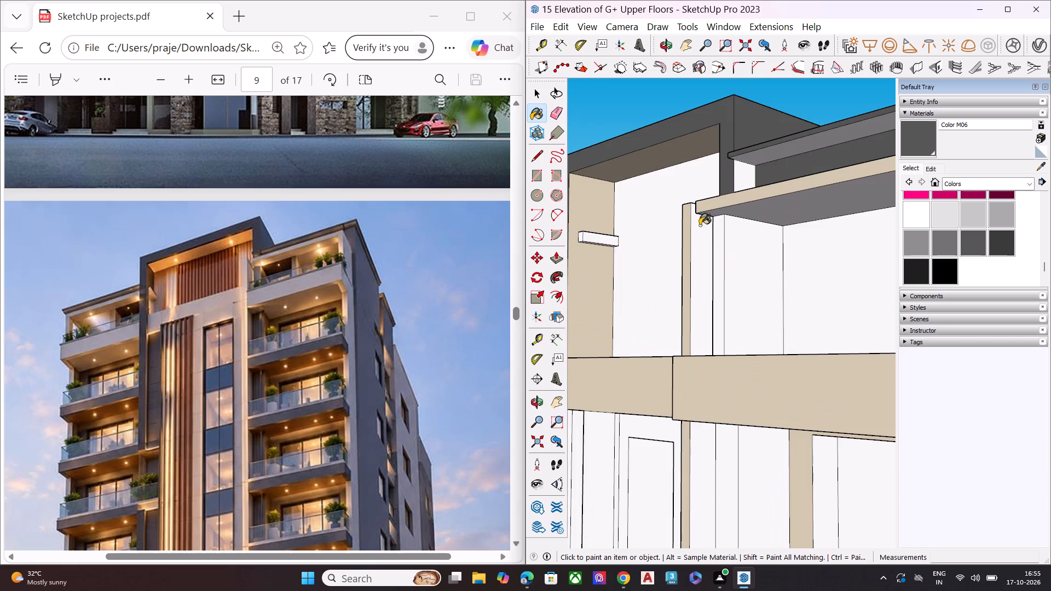
scroll(694, 214, "up", 6)
left_click(739, 252)
left_click(761, 258)
scroll(761, 256, "down", 6)
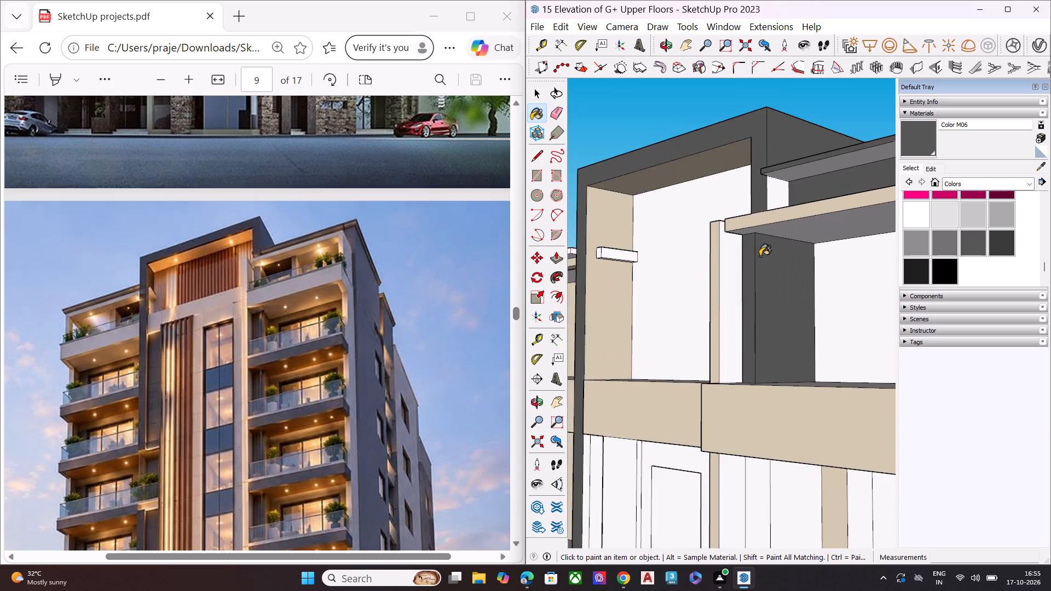
scroll(759, 256, "down", 6)
scroll(753, 379, "up", 5)
left_click(758, 402)
left_click(787, 397)
Continue Color M06 down the right bay, painting both faces of the inner wall corner on the next two balcony floors.
scroll(767, 306, "down", 6)
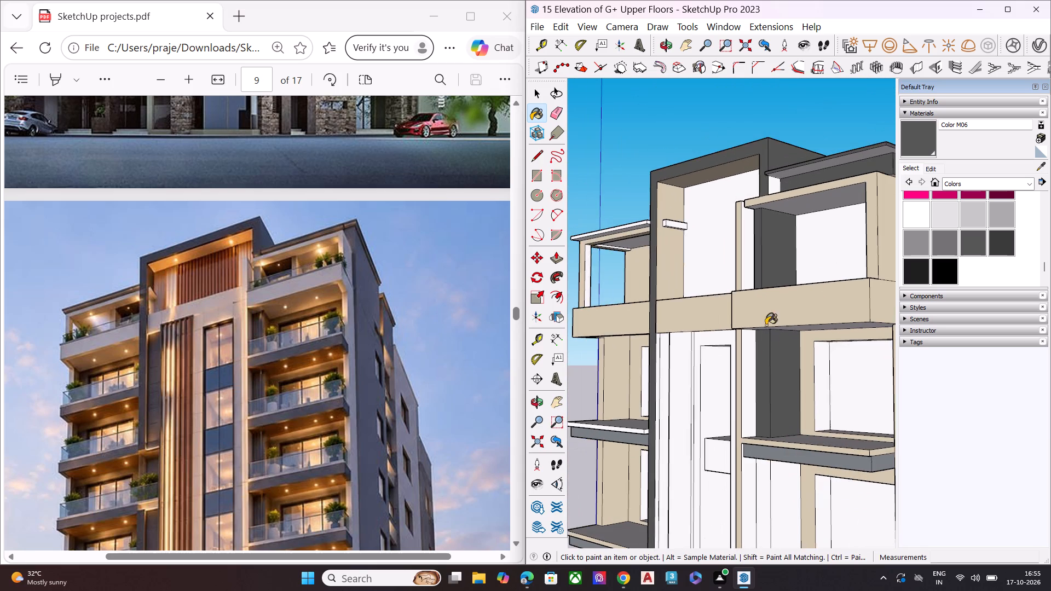
scroll(748, 240, "down", 6)
scroll(769, 386, "up", 7)
left_click(749, 384)
left_click(761, 378)
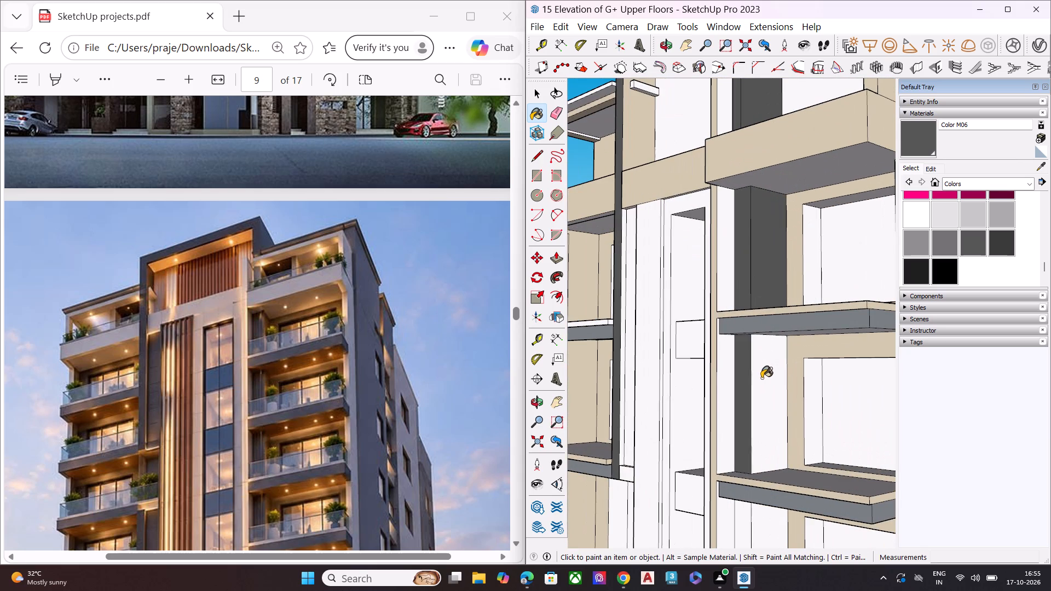
scroll(744, 285, "down", 8)
scroll(734, 402, "up", 7)
left_click(745, 402)
left_click(769, 392)
Paint both faces of the inner wall corner on the following two floors of the right bay with Color M06.
scroll(746, 345, "down", 1)
scroll(744, 345, "up", 1)
scroll(743, 343, "down", 2)
scroll(735, 339, "up", 1)
scroll(733, 337, "down", 7)
scroll(729, 322, "up", 1)
scroll(729, 322, "down", 7)
scroll(727, 447, "up", 9)
scroll(758, 367, "up", 6)
left_click(742, 375)
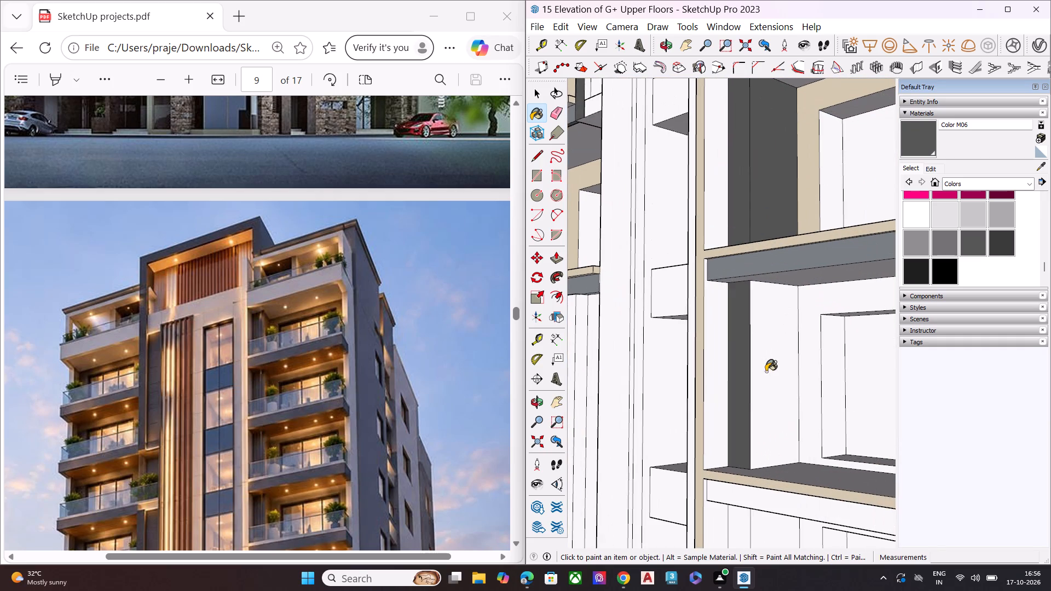
left_click(766, 372)
scroll(738, 349, "down", 1)
scroll(734, 347, "up", 4)
scroll(730, 346, "down", 10)
scroll(738, 463, "up", 7)
left_click(729, 417)
left_click(742, 413)
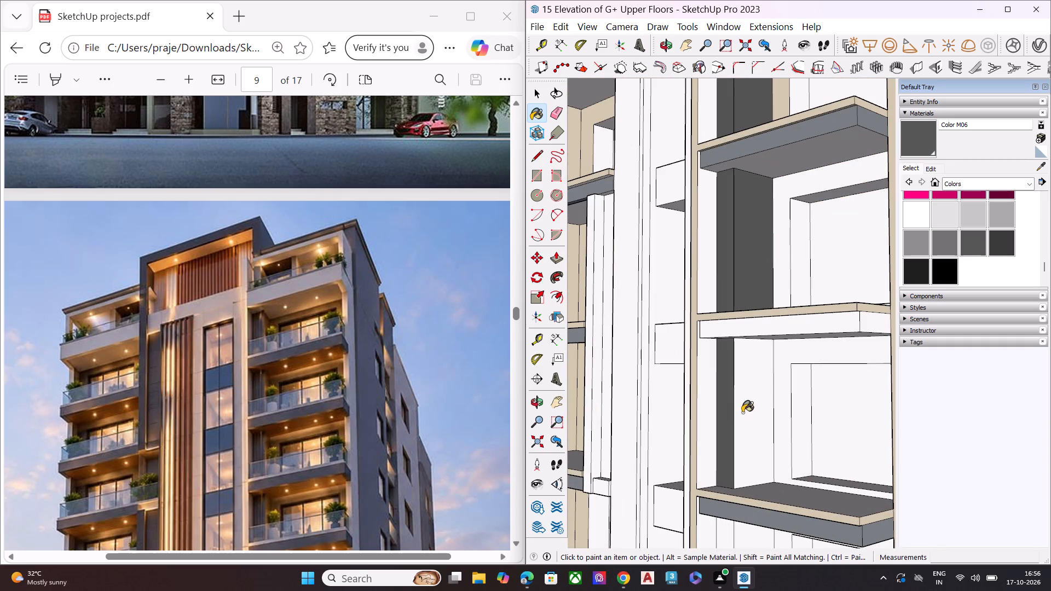
Paint both faces of the inner wall corner on the remaining three lower floors of the right bay with Color M06.
scroll(735, 389, "down", 9)
scroll(717, 385, "up", 1)
scroll(716, 385, "down", 4)
scroll(713, 386, "up", 1)
scroll(713, 386, "down", 2)
scroll(706, 491, "up", 9)
left_click(748, 410)
left_click(761, 404)
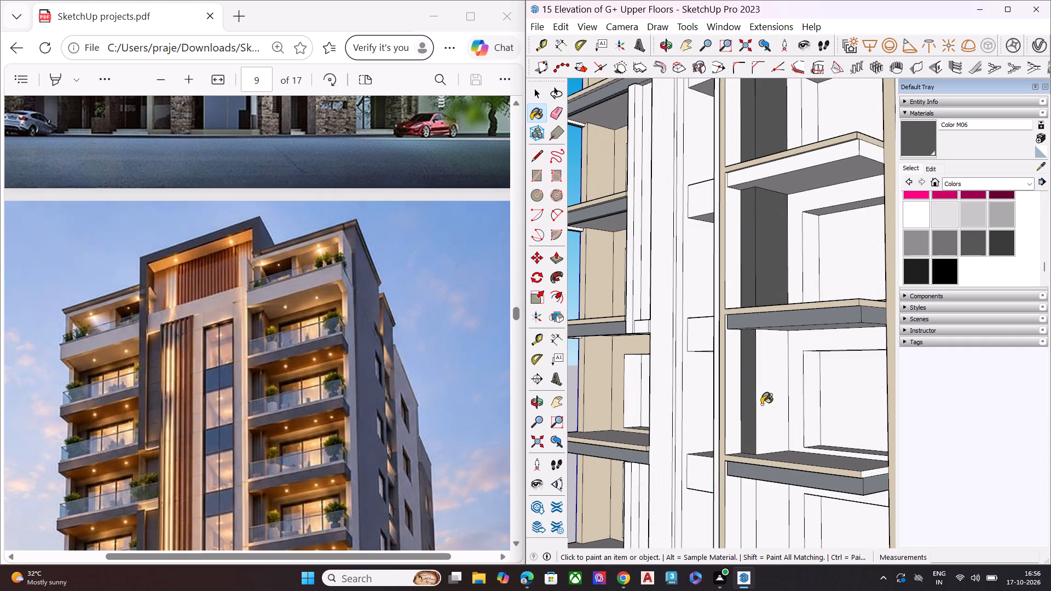
scroll(738, 368, "down", 7)
scroll(741, 441, "up", 6)
scroll(747, 461, "down", 1)
scroll(747, 461, "up", 1)
left_click(747, 461)
left_click(772, 447)
scroll(680, 367, "down", 4)
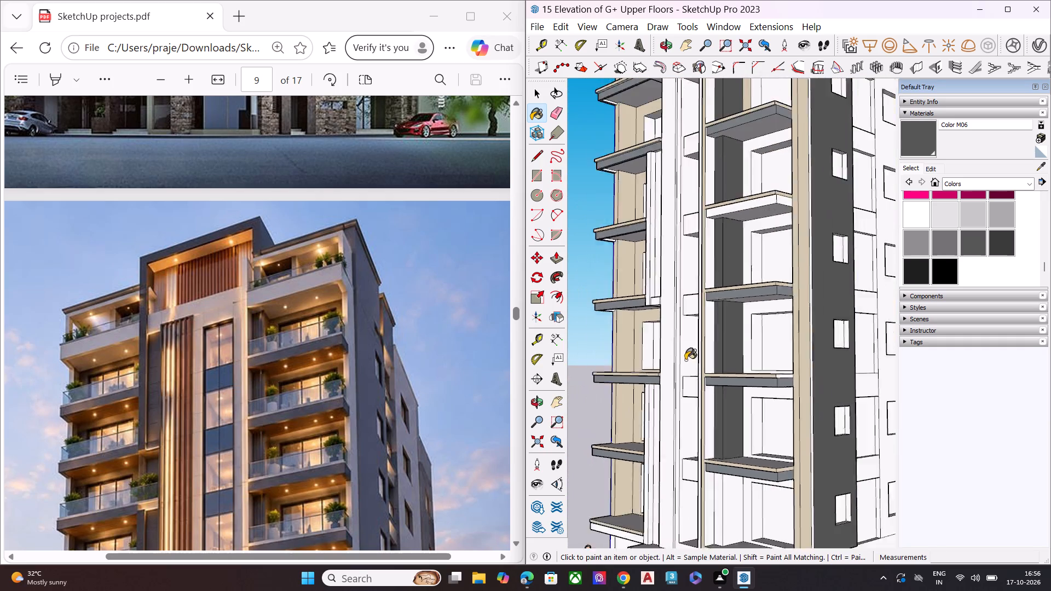
scroll(685, 360, "down", 7)
scroll(710, 459, "up", 2)
scroll(709, 459, "down", 1)
scroll(709, 459, "up", 5)
left_click(714, 442)
left_click(724, 434)
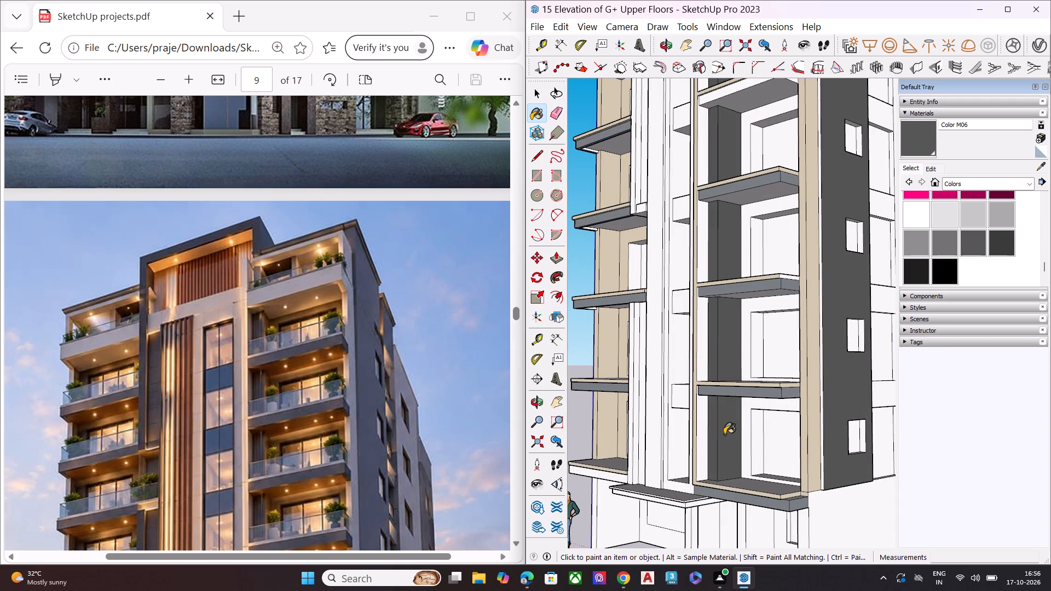
Paint the recessed panel beside the tall left leg of the central top frame, and the strip at its base, with Color M06.
scroll(724, 434, "down", 6)
middle_click_drag(728, 447, 931, 448)
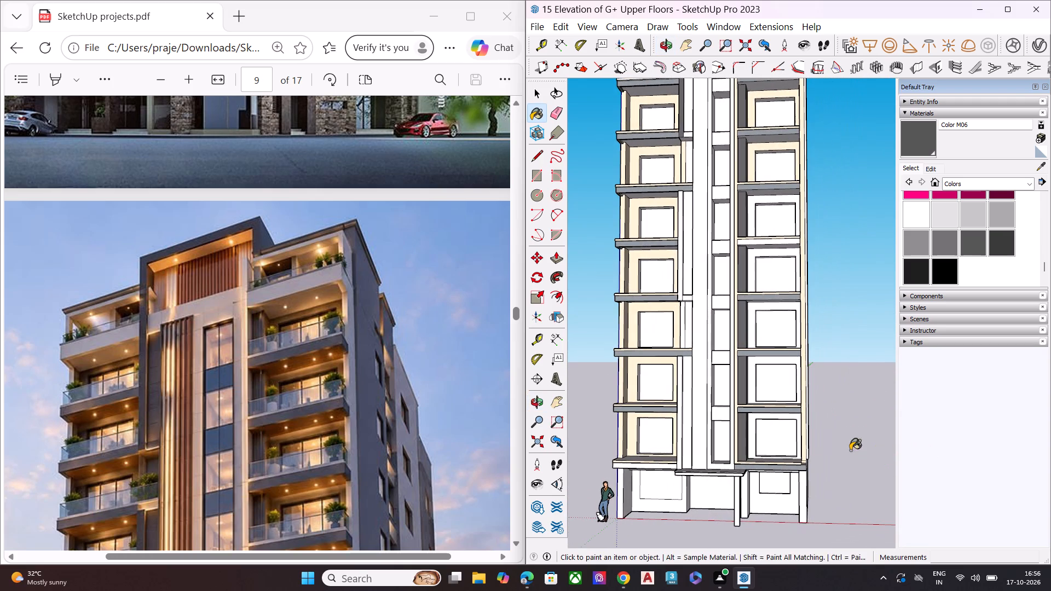
middle_click_drag(775, 424, 804, 578)
scroll(691, 205, "up", 2)
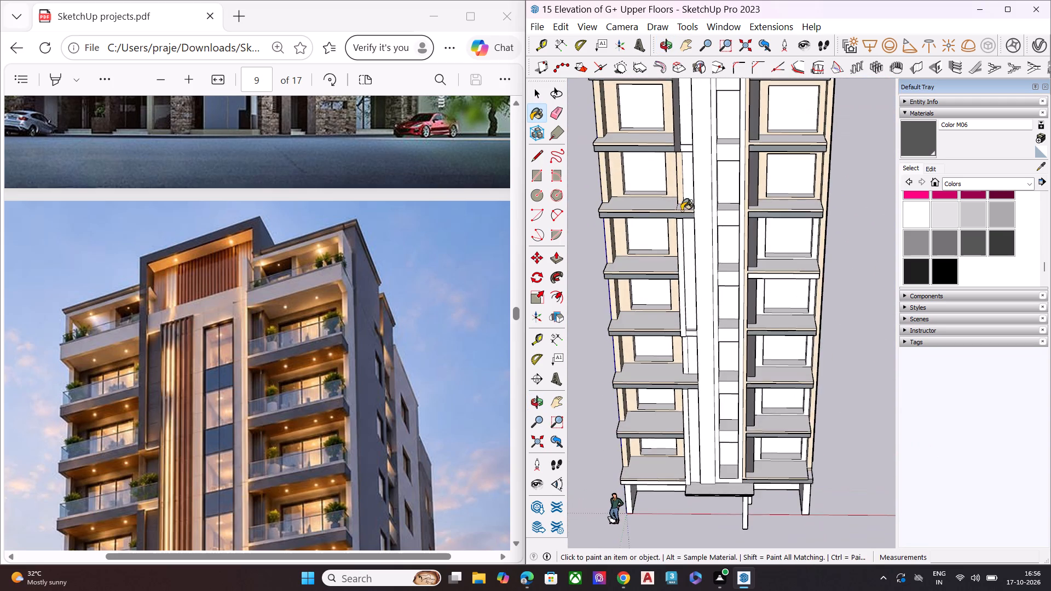
scroll(681, 280, "down", 8)
scroll(662, 146, "up", 10)
middle_click_drag(691, 293, 690, 246)
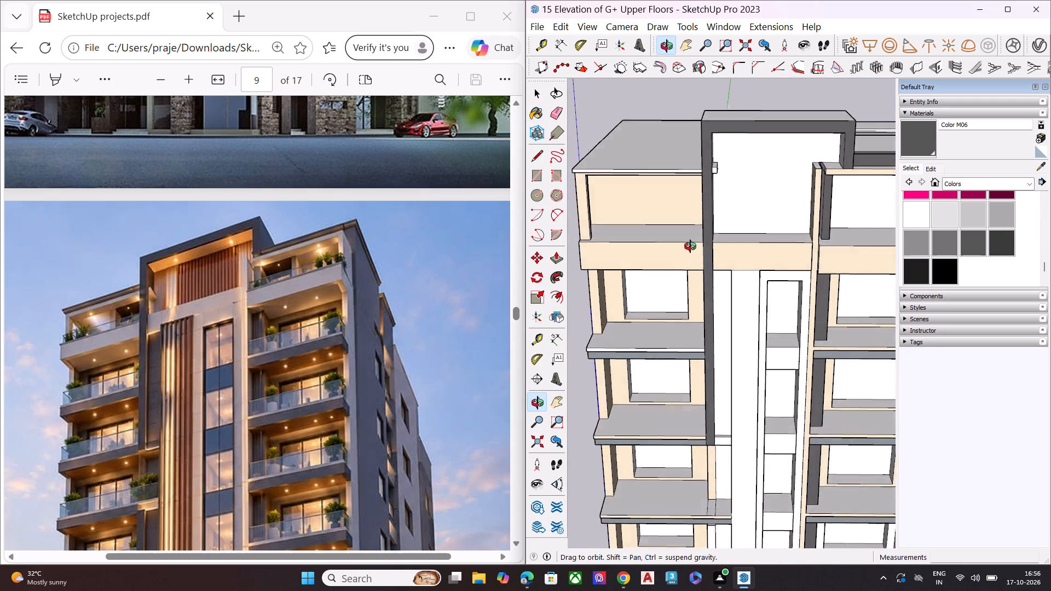
middle_click_drag(690, 246, 690, 213)
left_click(718, 265)
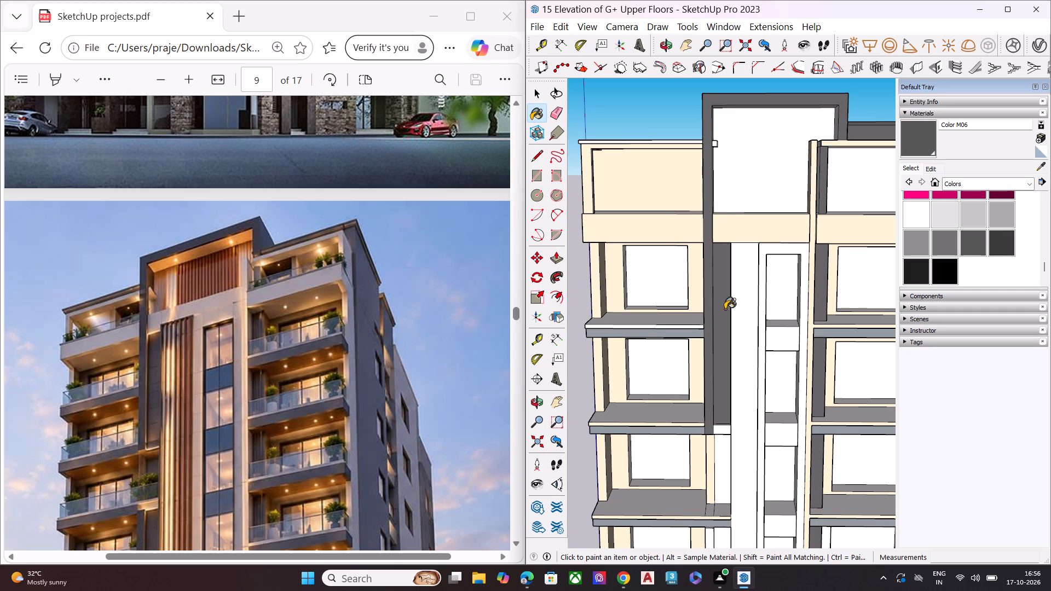
middle_click_drag(720, 312, 703, 219)
scroll(703, 365, "up", 3)
scroll(709, 391, "down", 1)
scroll(712, 398, "up", 3)
left_click(726, 432)
Paint the top of the base ledge and the narrow inner side of the frame's left leg with Color M06.
middle_click_drag(723, 415, 726, 481)
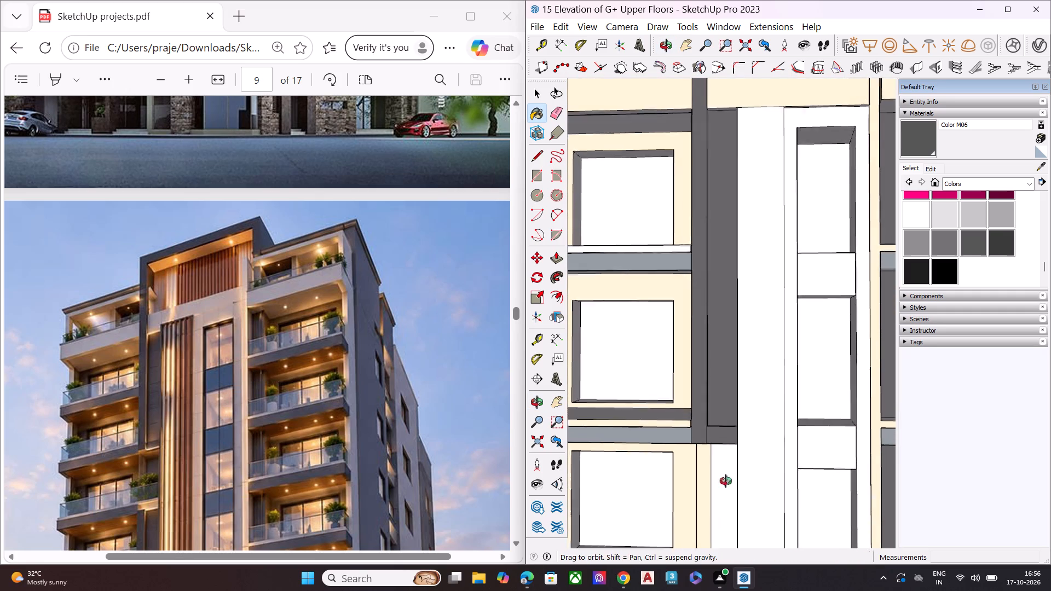
middle_click_drag(726, 481, 726, 494)
scroll(726, 494, "up", 8)
middle_click_drag(726, 407, 734, 463)
scroll(733, 445, "up", 6)
left_click(726, 374)
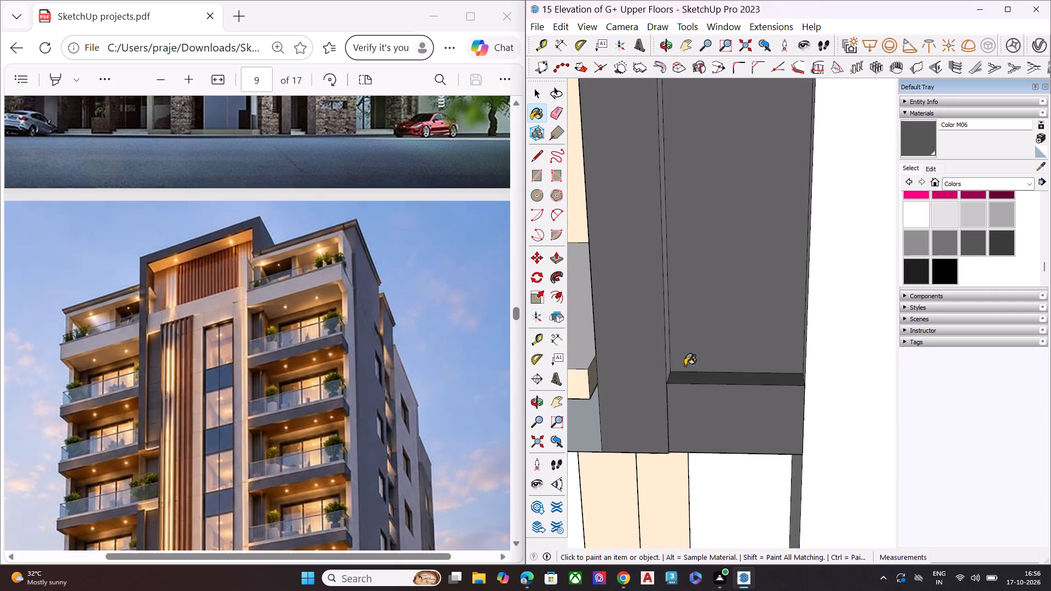
scroll(662, 360, "down", 2)
scroll(662, 360, "up", 1)
scroll(662, 360, "down", 3)
middle_click_drag(682, 354, 631, 362)
scroll(640, 351, "up", 5)
left_click(649, 339)
Paint the recessed wall strip directly below the upper frame's left leg with Color M06.
scroll(655, 336, "down", 10)
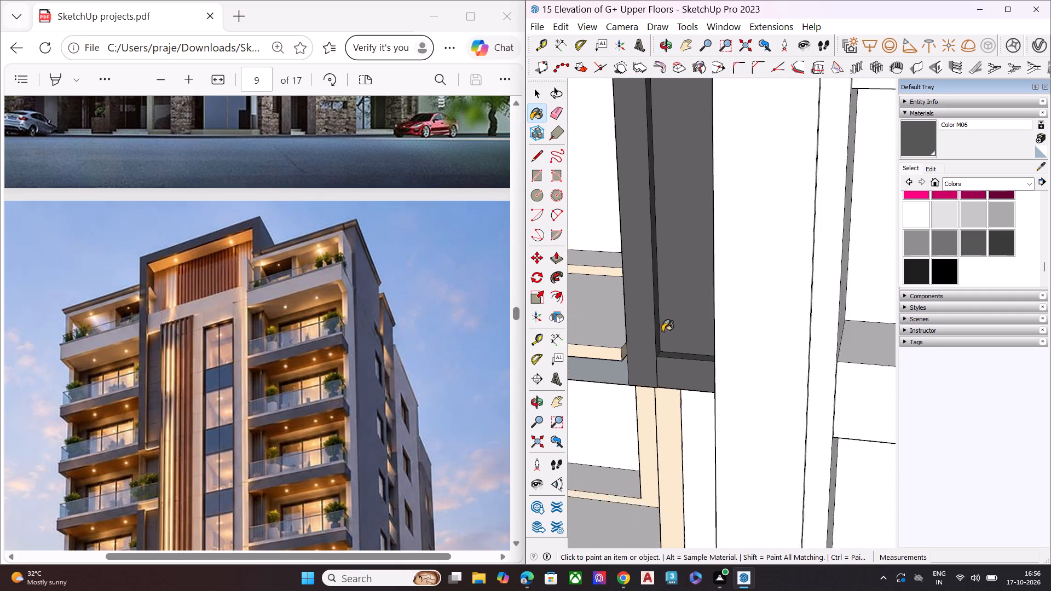
scroll(662, 332, "down", 8)
scroll(666, 340, "up", 1)
scroll(668, 347, "down", 2)
middle_click_drag(682, 373, 706, 337)
scroll(693, 373, "up", 3)
left_click(674, 390)
Paint the lower left frame's front strip, recessed panel, top soffit and inner side face with Color M06.
middle_click_drag(684, 373, 700, 331)
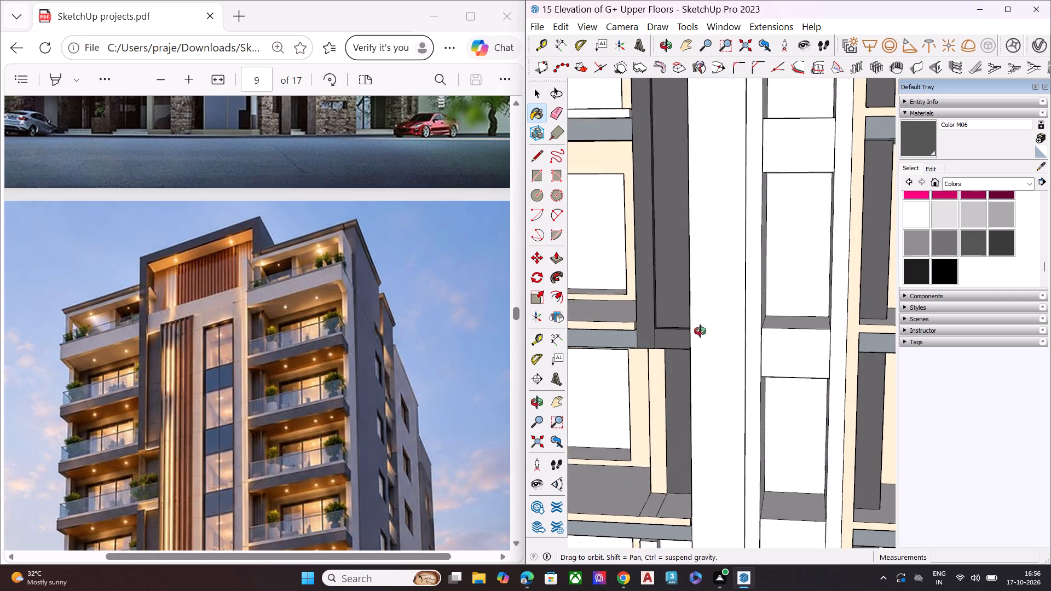
middle_click_drag(700, 331, 721, 301)
scroll(675, 284, "down", 11)
scroll(658, 311, "up", 1)
scroll(658, 313, "down", 3)
scroll(657, 409, "up", 13)
middle_click_drag(675, 379, 678, 356)
left_click(655, 347)
middle_click_drag(672, 342, 704, 230)
scroll(704, 230, "up", 5)
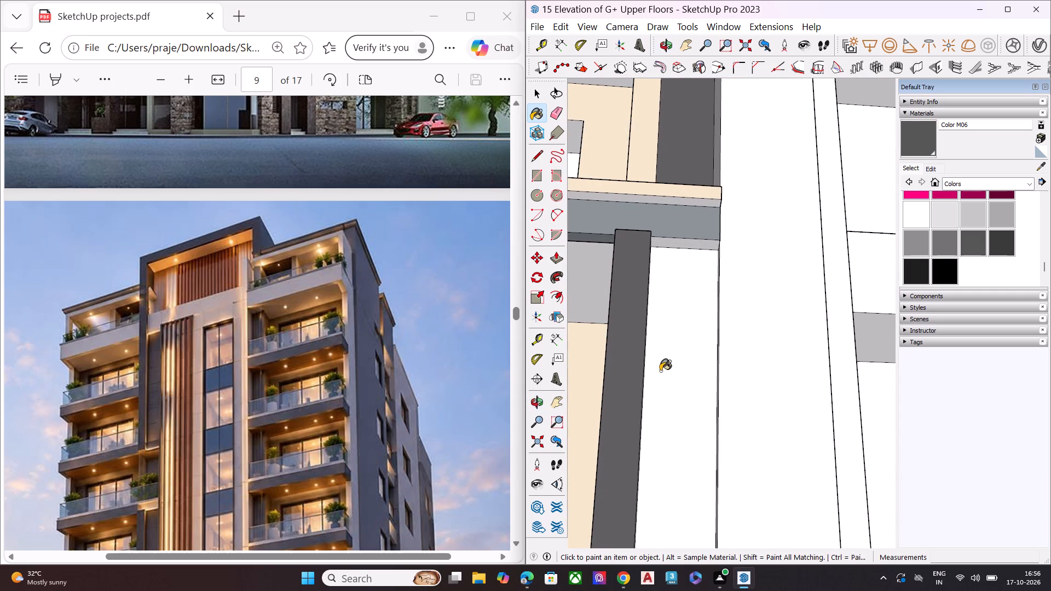
left_click(674, 366)
middle_click_drag(696, 285, 710, 201)
scroll(711, 198, "up", 3)
left_click(692, 242)
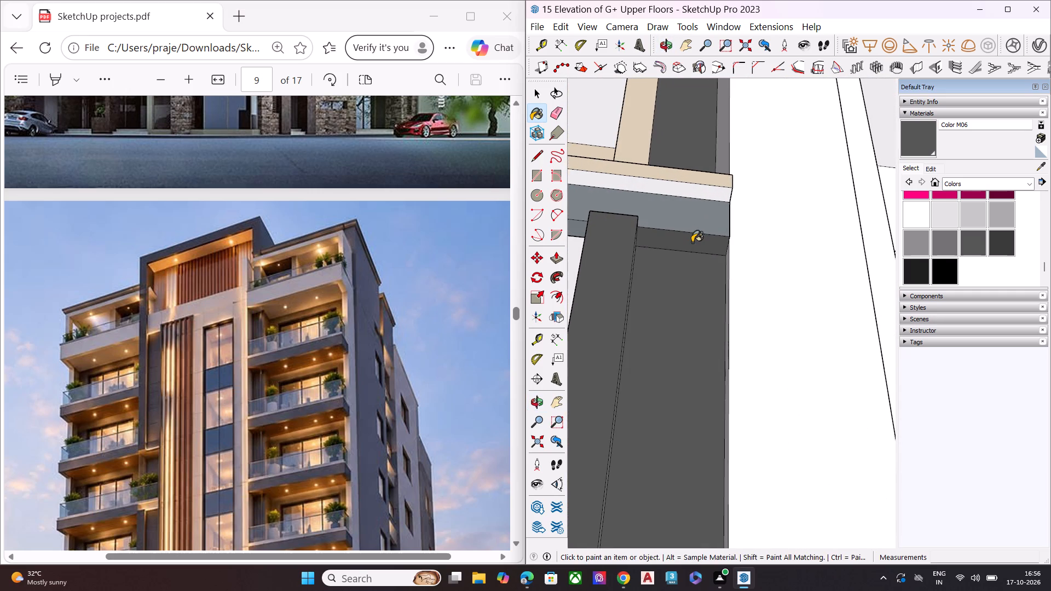
scroll(692, 242, "down", 3)
scroll(692, 242, "up", 1)
scroll(692, 242, "down", 2)
middle_click_drag(701, 263, 842, 311)
scroll(830, 311, "up", 2)
left_click(762, 291)
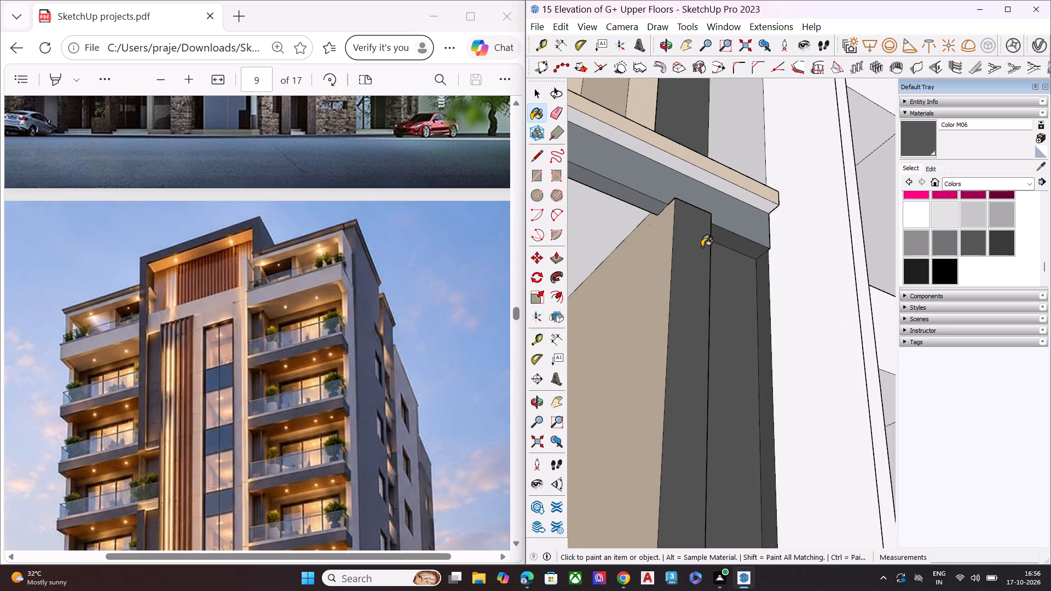
Paint the front, underside and top of the lower left frame's base ledge, plus the leg's exposed side end, with Color M06.
scroll(702, 247, "down", 19)
scroll(714, 378, "up", 2)
scroll(714, 378, "down", 2)
scroll(713, 380, "up", 5)
scroll(706, 391, "down", 1)
scroll(706, 391, "up", 1)
scroll(715, 378, "down", 1)
scroll(715, 378, "up", 3)
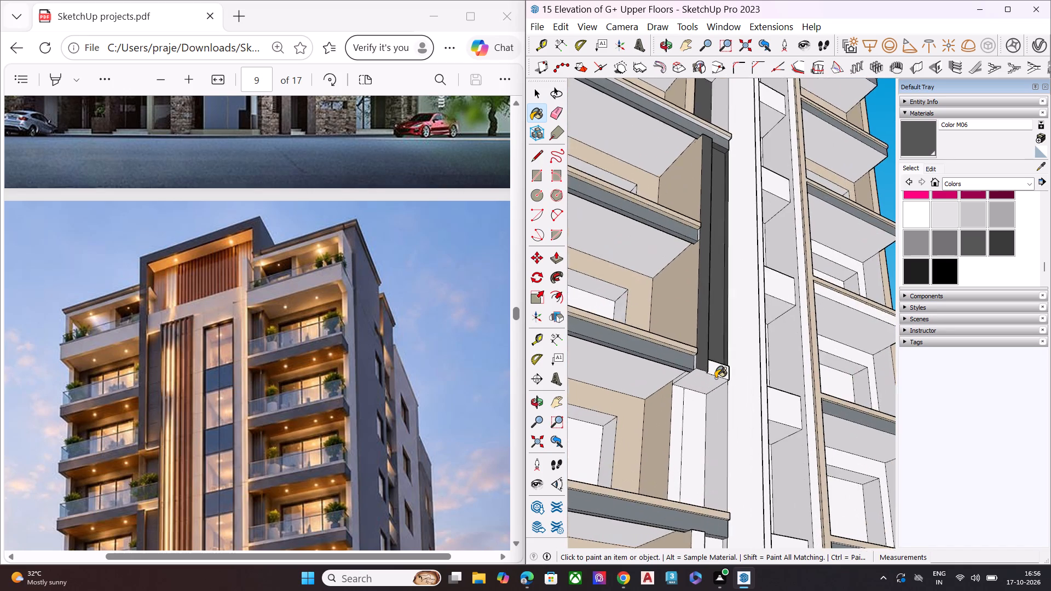
scroll(715, 378, "up", 5)
left_click(719, 361)
left_click(707, 385)
middle_click_drag(720, 354, 698, 558)
scroll(685, 473, "up", 7)
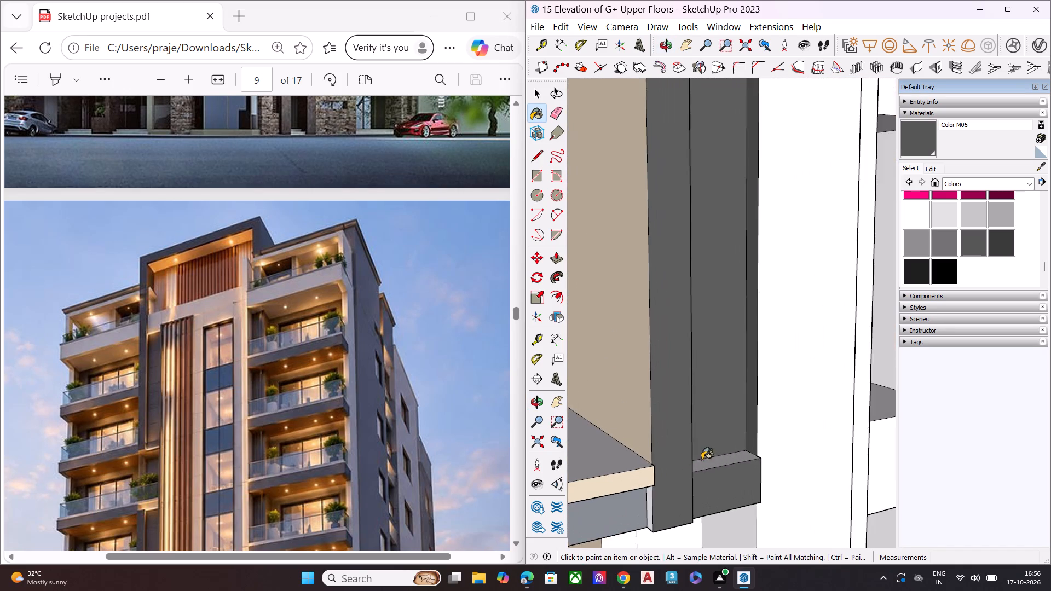
left_click(712, 463)
left_click(643, 501)
Paint the recessed wall strip on the floor directly below the lower left frame with Color M06.
scroll(694, 433, "down", 7)
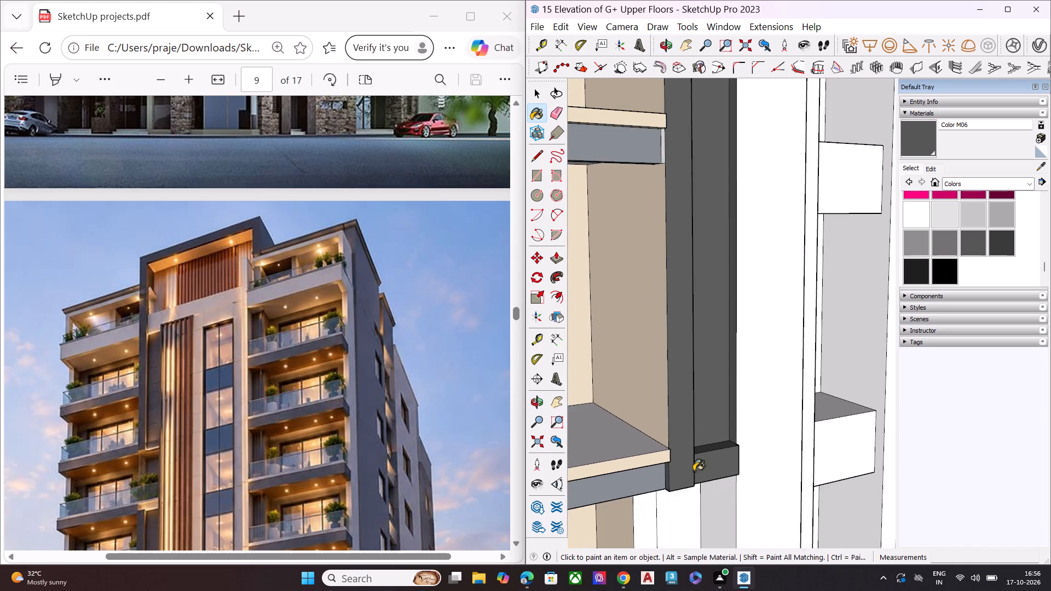
middle_click_drag(693, 471, 683, 315)
scroll(683, 312, "up", 1)
scroll(628, 373, "down", 1)
scroll(628, 373, "up", 1)
scroll(628, 373, "down", 18)
scroll(649, 415, "up", 3)
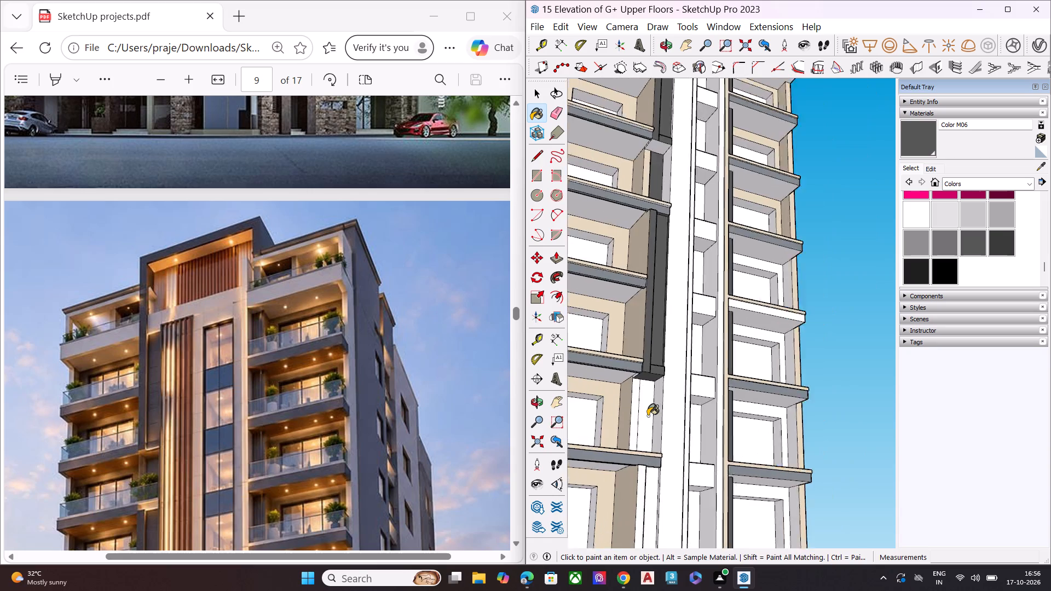
scroll(648, 416, "up", 4)
left_click(648, 418)
scroll(641, 322, "down", 1)
scroll(641, 322, "up", 1)
scroll(641, 322, "down", 12)
scroll(640, 401, "up", 7)
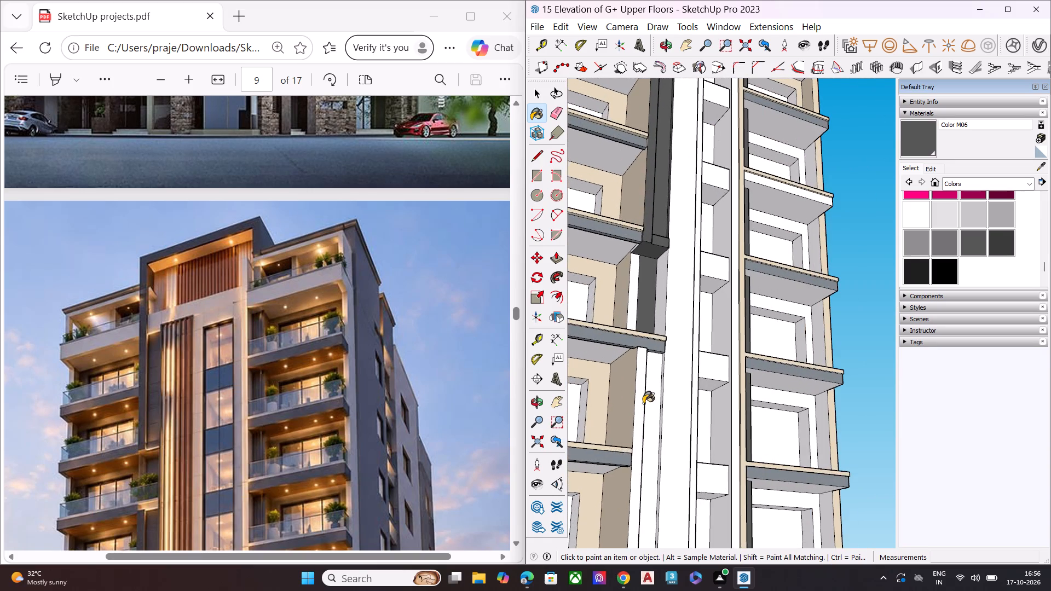
Paint the adjoining faces of the lowest wall strip, running down the left bay to the entrance canopy, with Color M06.
scroll(643, 386, "up", 1)
scroll(643, 386, "down", 1)
scroll(643, 386, "up", 6)
left_click(644, 378)
middle_click_drag(650, 380, 526, 401)
scroll(671, 364, "down", 8)
scroll(788, 332, "down", 8)
scroll(731, 426, "up", 9)
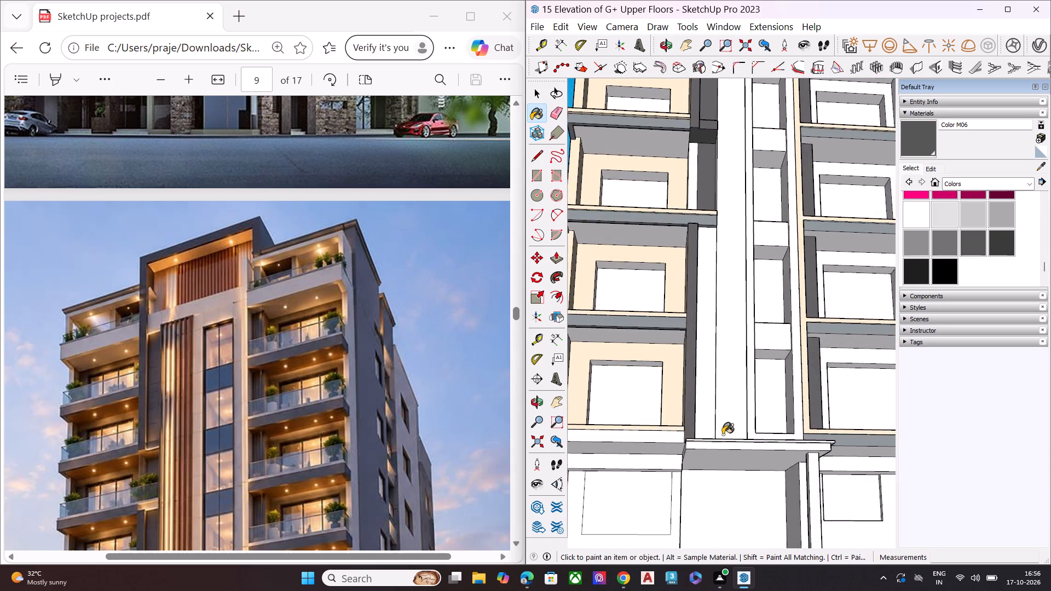
scroll(698, 434, "up", 10)
middle_click_drag(702, 434, 711, 543)
scroll(711, 543, "up", 1)
left_click(708, 439)
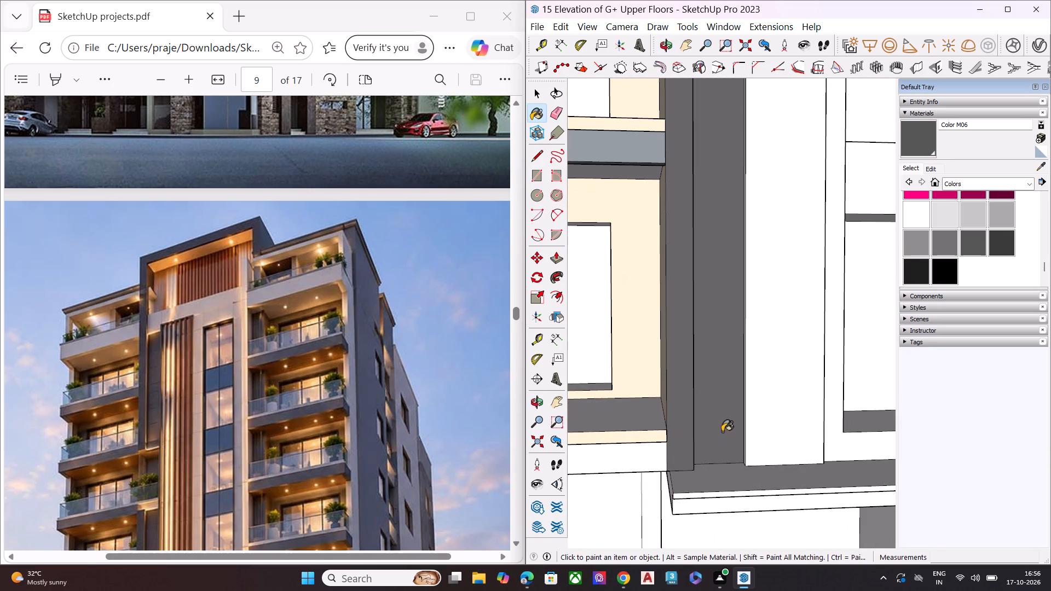
Paint the remaining exposed side face of that lowest wall strip, just under the balcony slab, with Color M06.
scroll(707, 338, "down", 3)
scroll(707, 339, "up", 1)
scroll(707, 341, "down", 3)
middle_click_drag(695, 346, 880, 328)
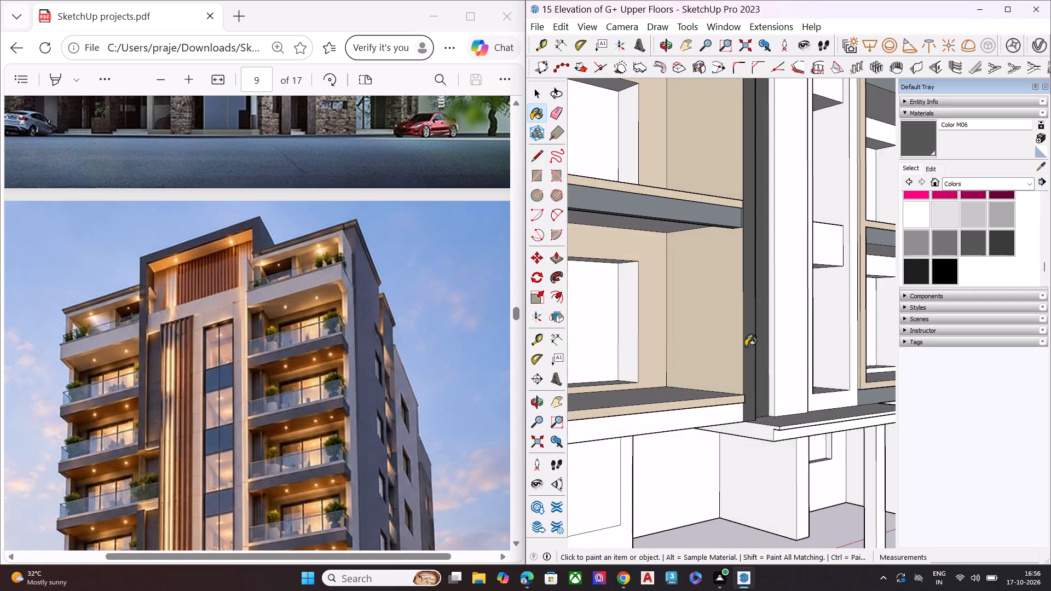
scroll(711, 367, "down", 6)
scroll(723, 208, "up", 10)
scroll(751, 192, "down", 1)
scroll(751, 192, "up", 3)
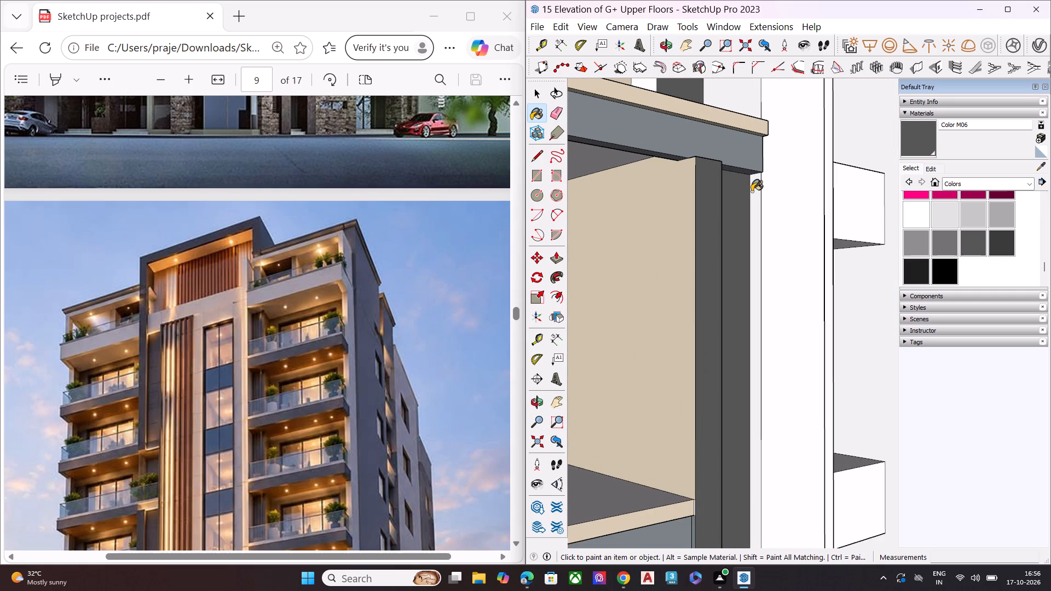
left_click(752, 192)
middle_click_drag(731, 200, 748, 101)
scroll(748, 101, "up", 7)
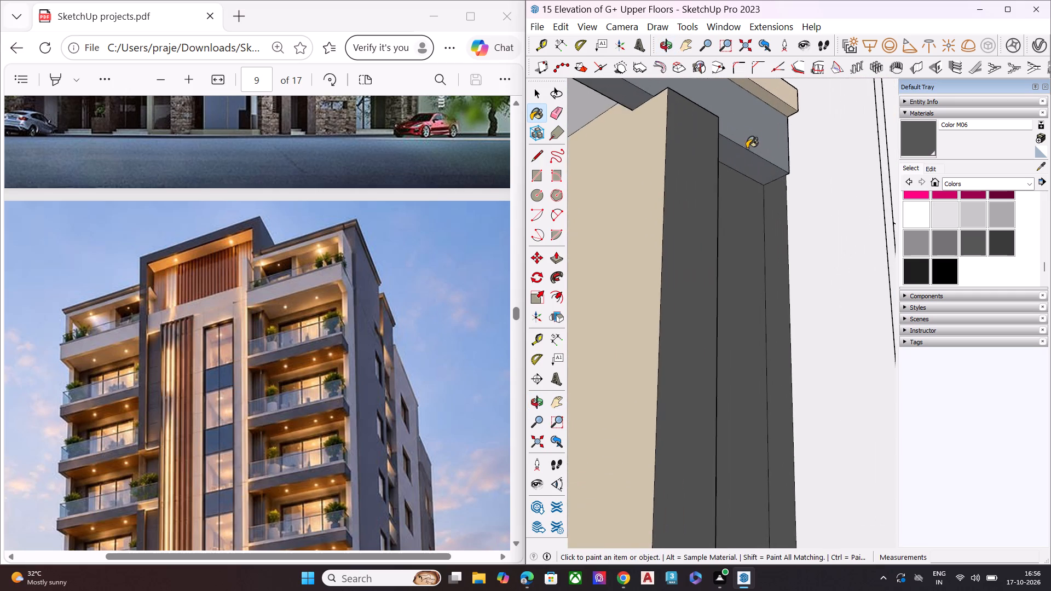
Pick the begine material from the V-Ray Asset Editor and load it as the active paint material.
scroll(739, 173, "down", 8)
scroll(695, 237, "down", 5)
scroll(684, 282, "up", 1)
scroll(684, 283, "down", 14)
scroll(692, 280, "up", 1)
middle_click_drag(692, 280, 684, 343)
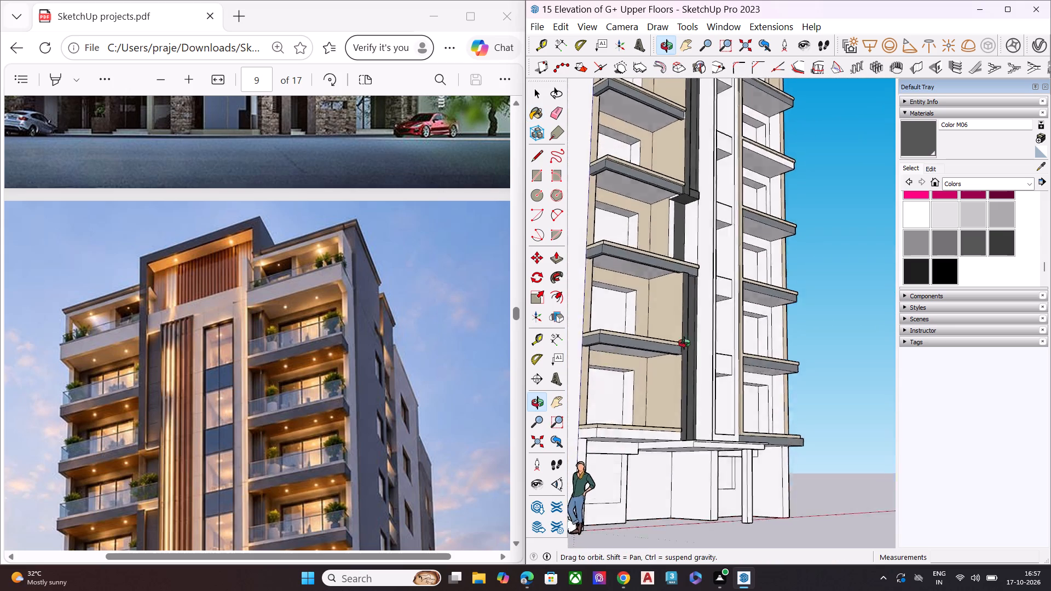
middle_click_drag(684, 343, 633, 433)
key("space")
left_click(1033, 43)
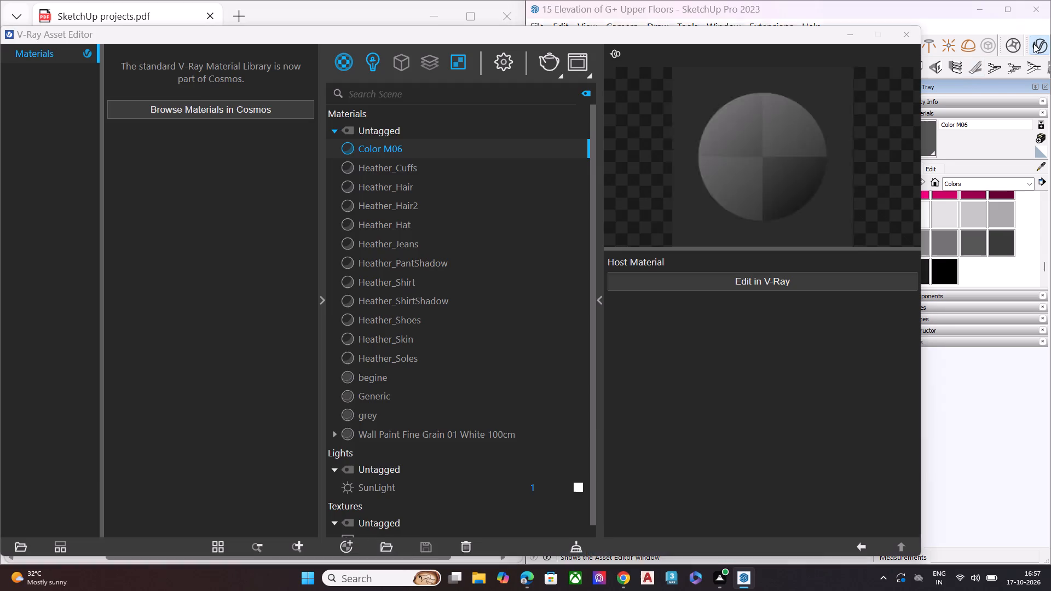
left_click(383, 434)
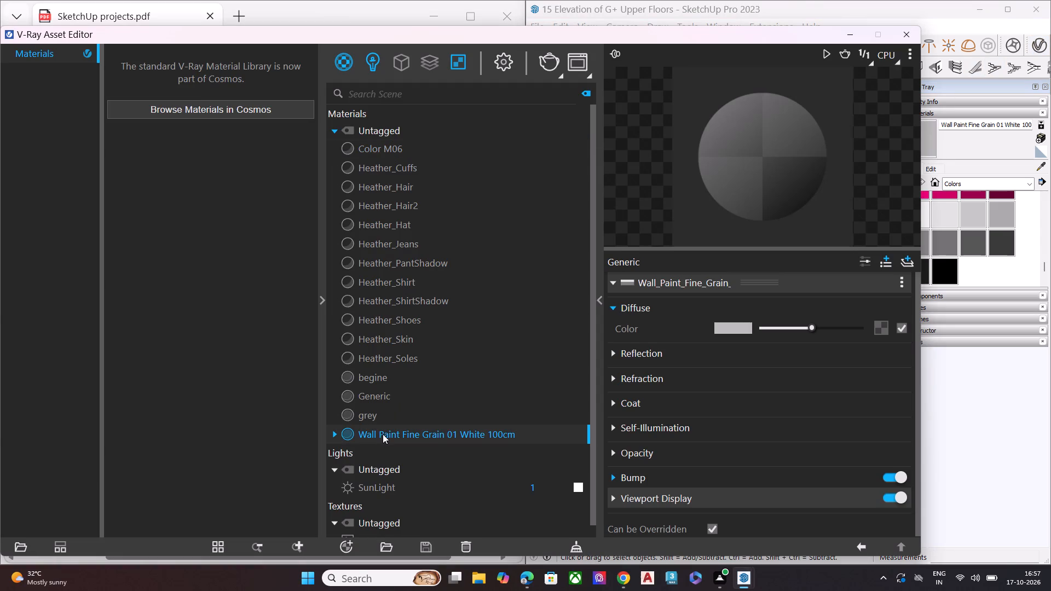
left_click(383, 434)
left_click(369, 416)
left_click(371, 397)
left_click(378, 368)
left_click(380, 375)
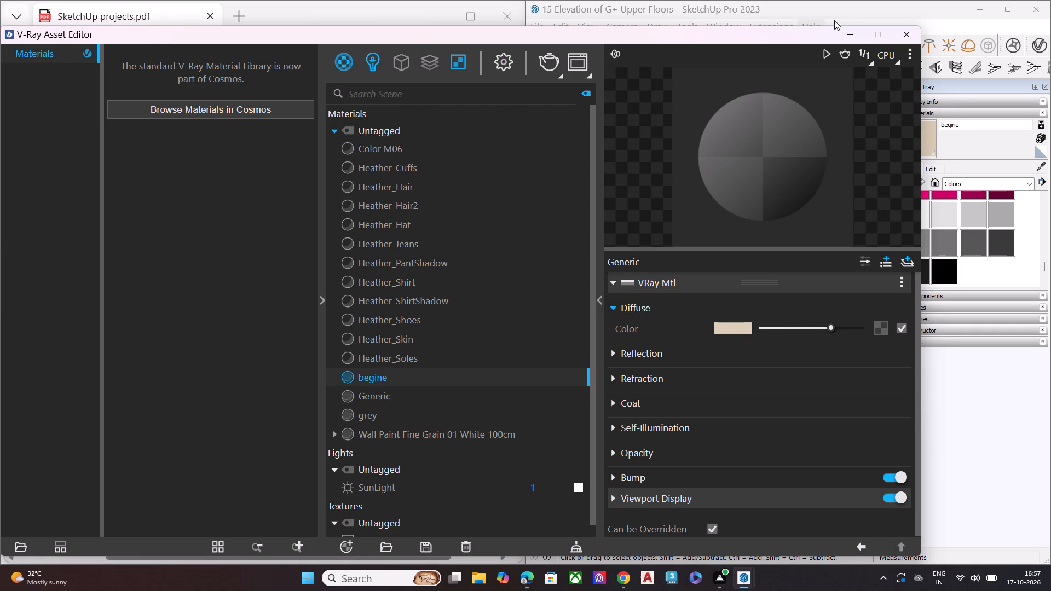
left_click(908, 33)
left_click(916, 150)
scroll(770, 194, "down", 7)
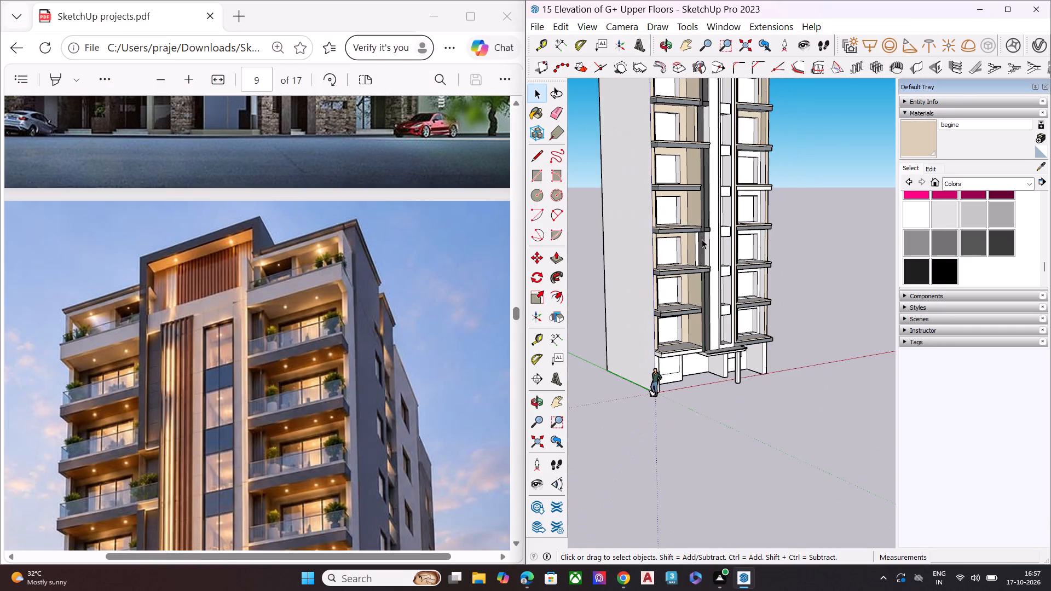
middle_click_drag(703, 228, 720, 176)
scroll(754, 210, "up", 7)
left_click(921, 134)
Paint the back wall around the window of a mid-height balcony in the building's right bay with begine.
scroll(665, 221, "up", 8)
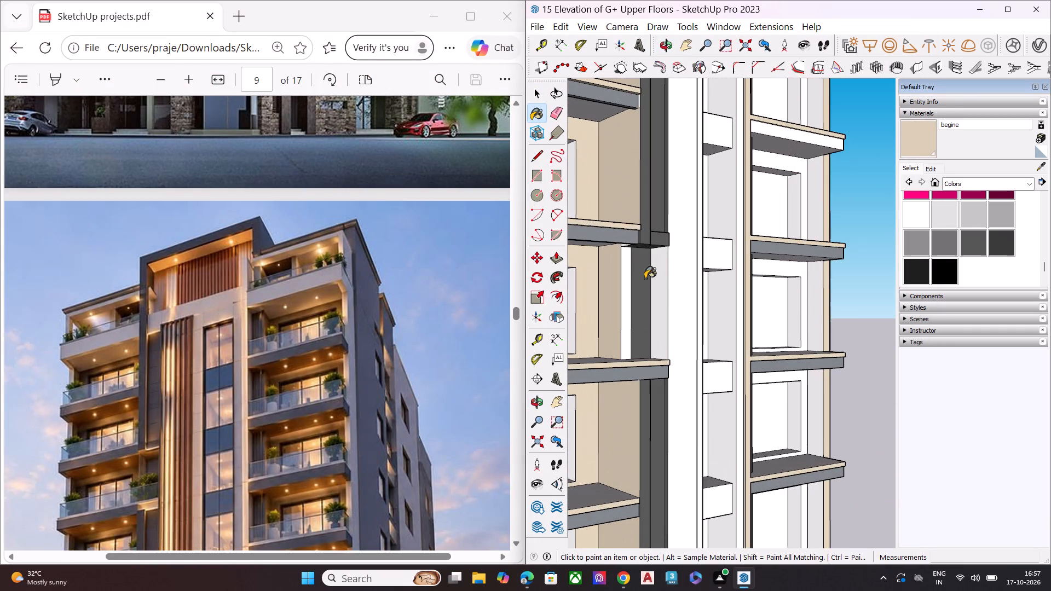
middle_click_drag(683, 242, 733, 173)
middle_click_drag(720, 204, 617, 265)
scroll(684, 244, "up", 1)
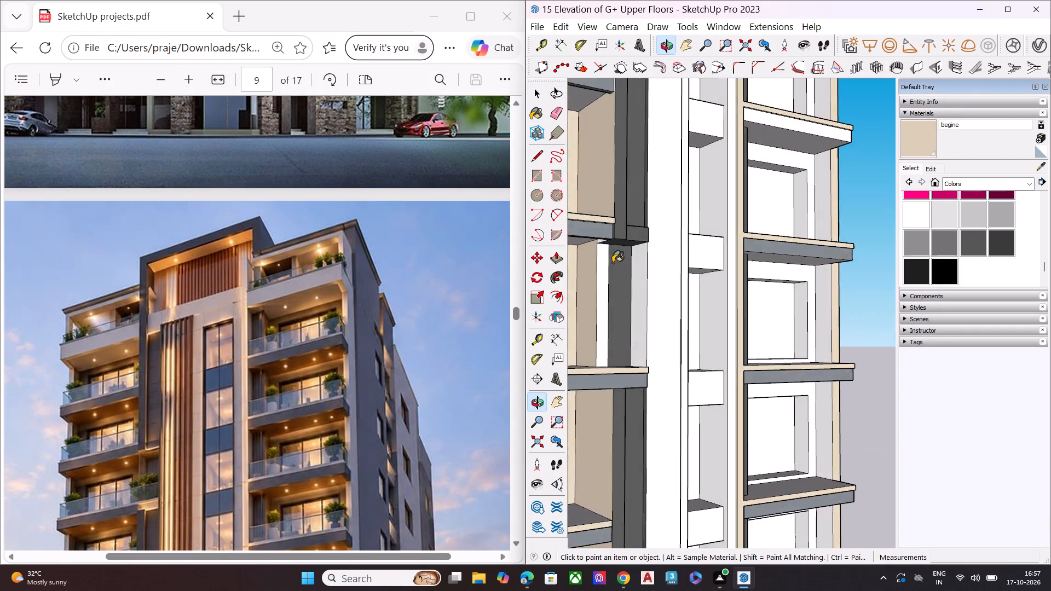
scroll(759, 183, "down", 8)
scroll(827, 221, "down", 5)
scroll(764, 303, "up", 6)
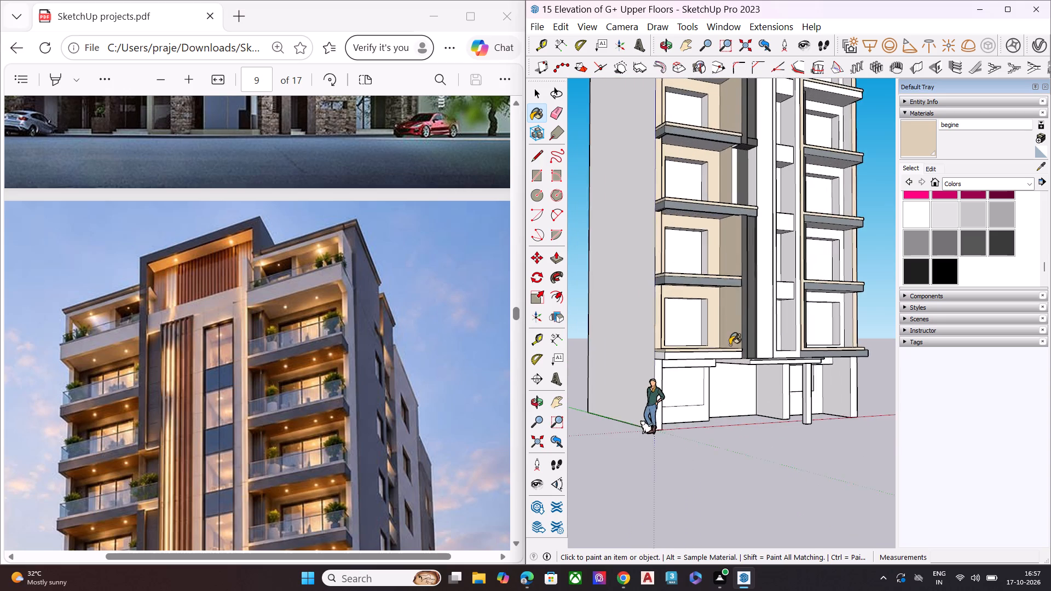
scroll(730, 349, "up", 5)
scroll(729, 352, "down", 6)
middle_click_drag(819, 238, 632, 340)
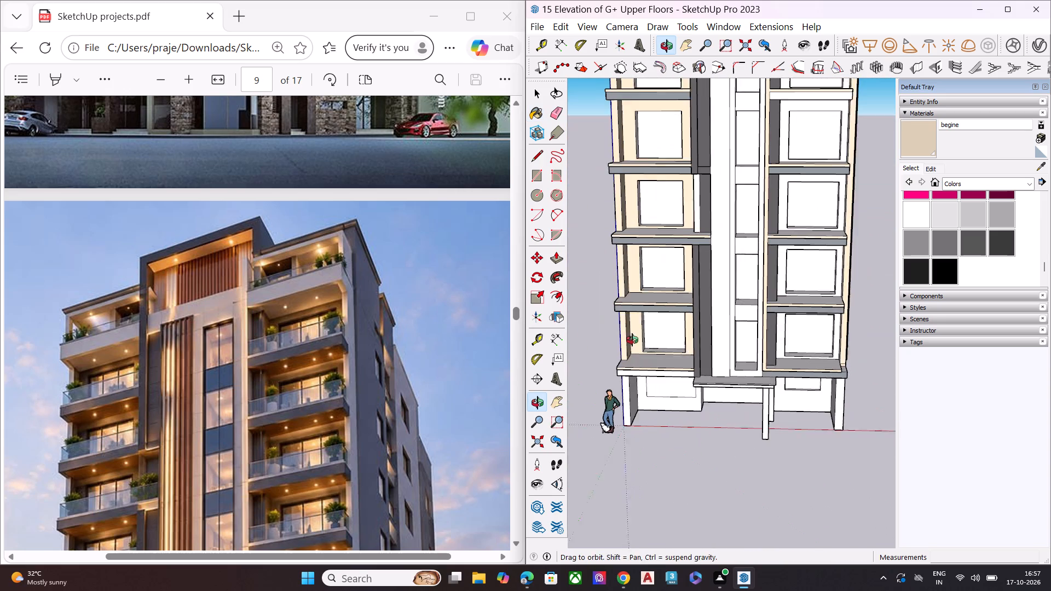
middle_click_drag(632, 340, 630, 342)
middle_click_drag(796, 374, 631, 375)
scroll(750, 146, "up", 7)
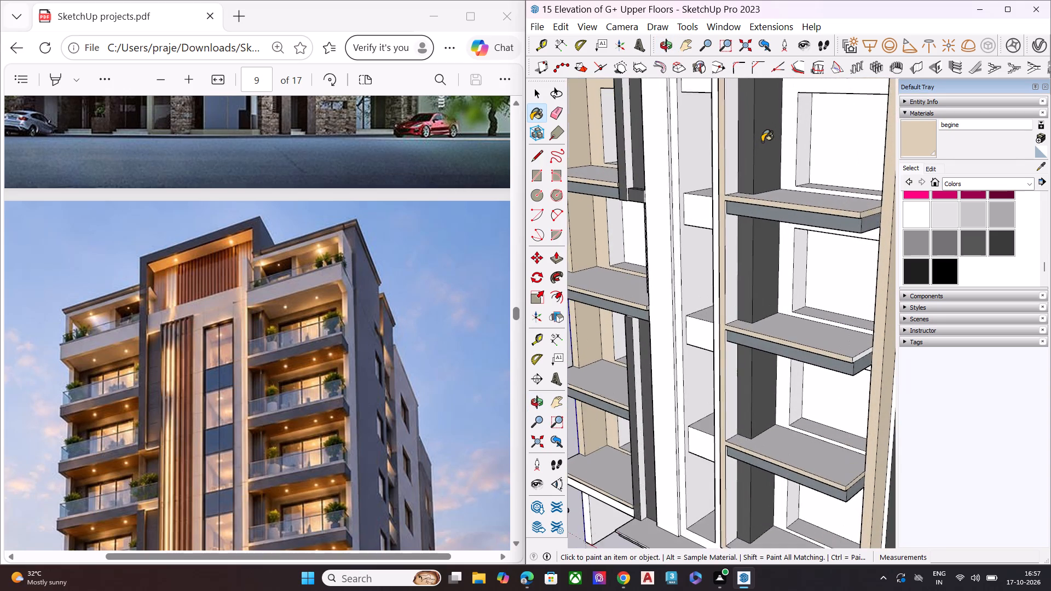
scroll(770, 138, "down", 6)
middle_click_drag(767, 210, 828, 112)
scroll(825, 114, "up", 6)
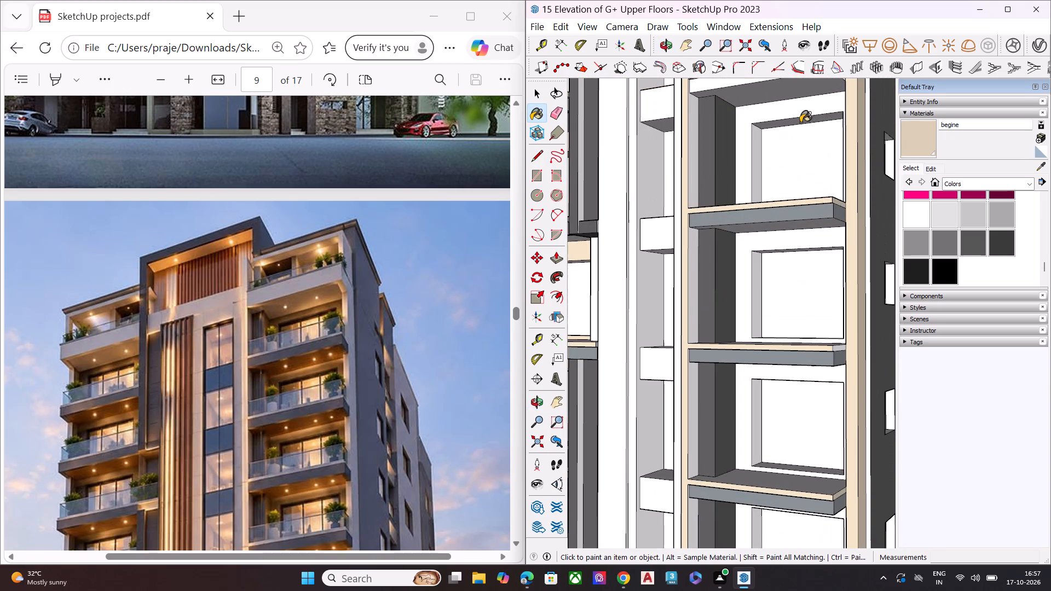
left_click(781, 116)
Paint the remaining white back and inner side walls of the right bay's mid-height balconies with begine.
middle_click_drag(775, 152, 1017, 195)
scroll(861, 173, "up", 4)
scroll(858, 161, "down", 1)
scroll(858, 161, "up", 1)
scroll(858, 161, "down", 2)
scroll(857, 160, "up", 1)
left_click(850, 158)
left_click(838, 301)
left_click(824, 311)
scroll(829, 172, "down", 3)
scroll(817, 179, "up", 2)
scroll(814, 181, "down", 4)
scroll(810, 365, "up", 6)
left_click(815, 376)
left_click(832, 366)
scroll(800, 212, "down", 5)
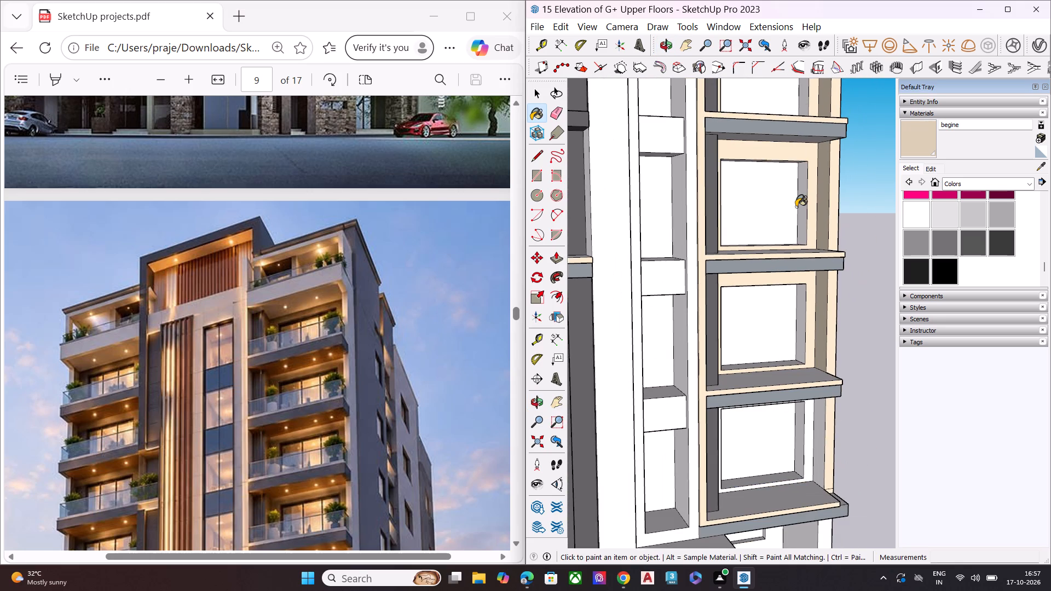
Paint the back wall and inner side wall of the lowest balcony in the right bay with begine.
scroll(796, 207, "up", 1)
scroll(796, 207, "down", 8)
scroll(809, 383, "down", 1)
middle_click_drag(790, 376, 775, 306)
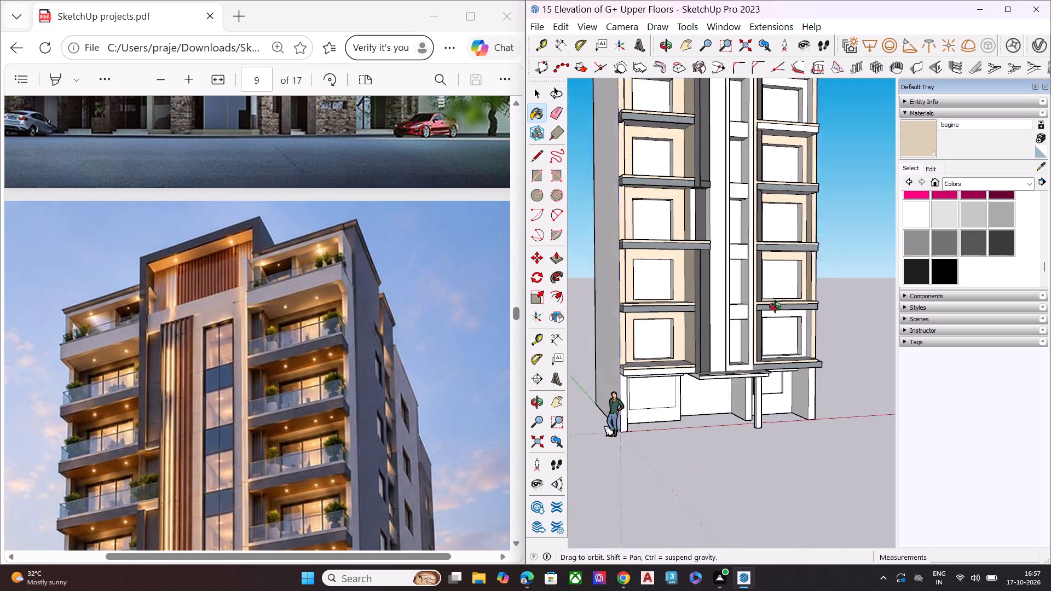
middle_click_drag(775, 306, 773, 281)
scroll(773, 282, "up", 1)
scroll(773, 281, "down", 1)
scroll(773, 281, "up", 7)
scroll(807, 342, "up", 3)
scroll(807, 343, "down", 1)
scroll(807, 347, "up", 4)
left_click(831, 363)
left_click(864, 368)
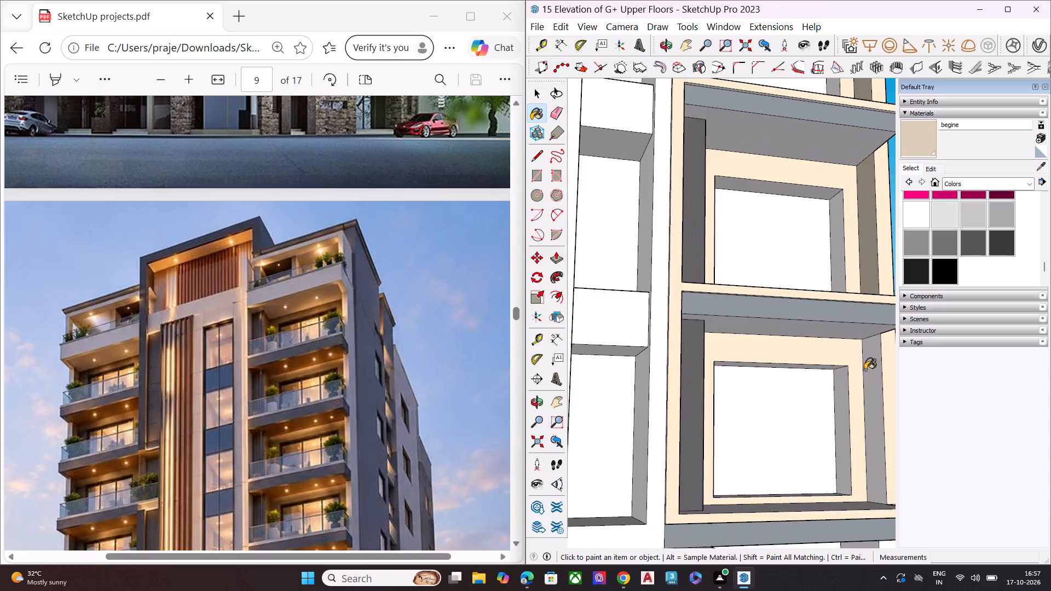
left_click(871, 376)
scroll(838, 357, "down", 2)
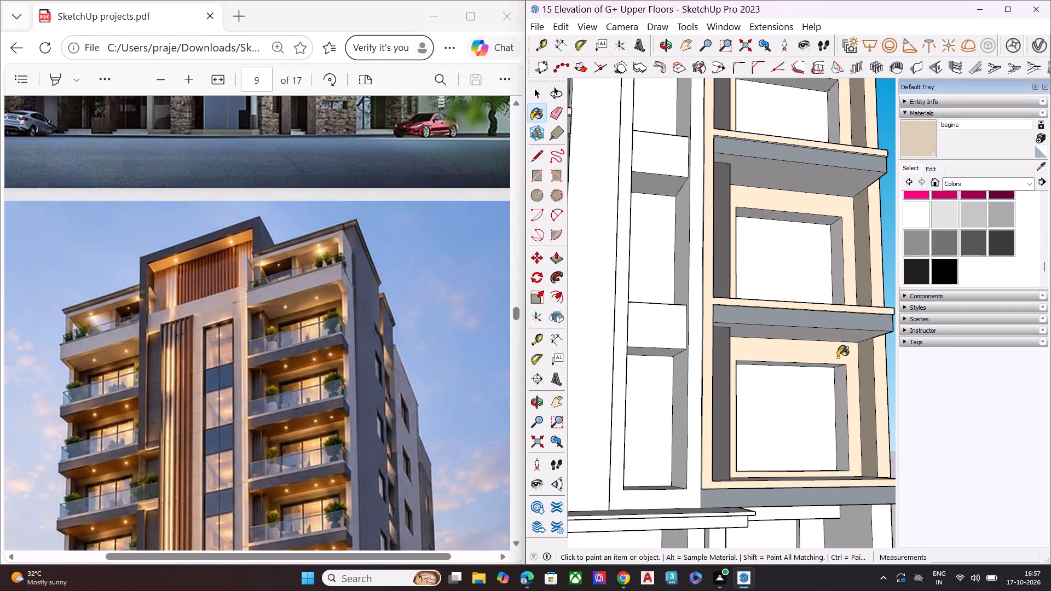
Paint the back wall and inner side wall of the remaining white balcony higher up the right bay with begine.
scroll(824, 281, "down", 6)
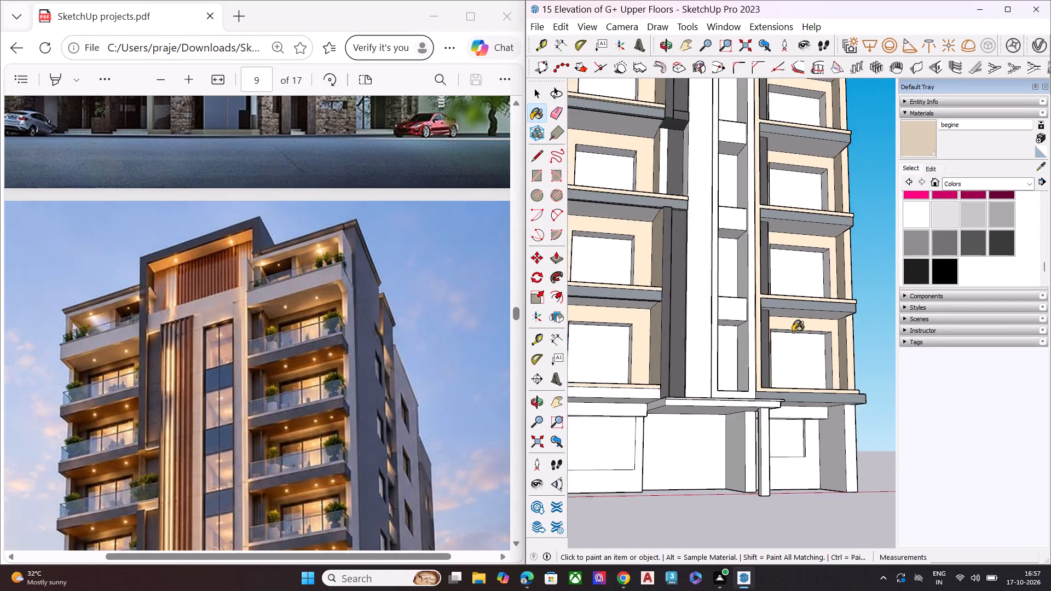
scroll(793, 332, "down", 6)
scroll(788, 376, "up", 1)
scroll(788, 379, "down", 3)
scroll(796, 155, "up", 9)
scroll(811, 285, "down", 1)
scroll(832, 313, "up", 6)
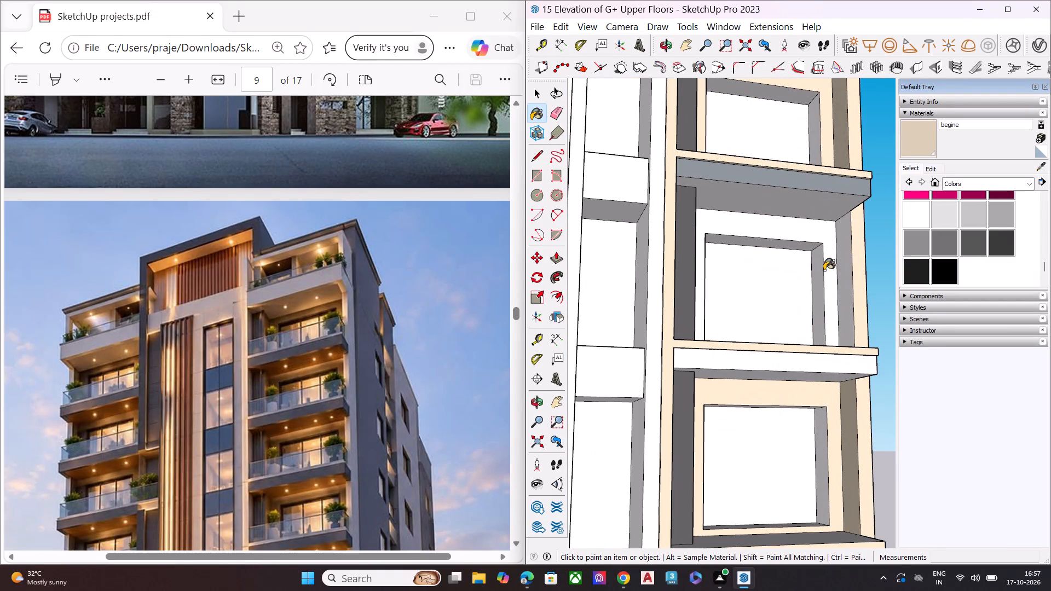
left_click(824, 270)
left_click(840, 265)
left_click(832, 267)
scroll(833, 265, "down", 6)
scroll(823, 176, "up", 8)
scroll(815, 164, "down", 3)
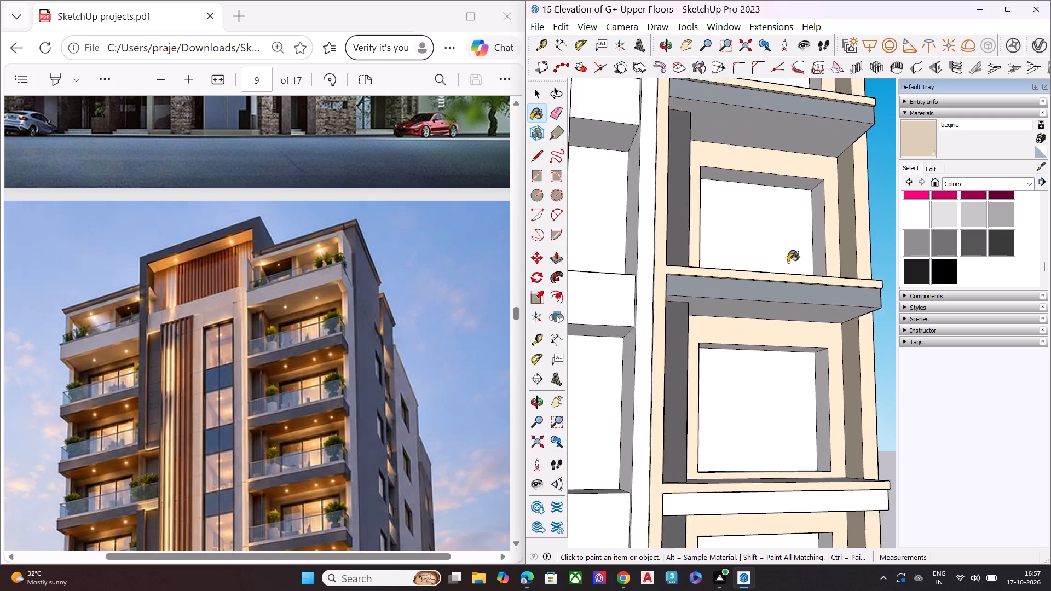
Paint the white wall inside the top-floor left terrace, beside the tall central frame, with begine.
scroll(788, 262, "down", 6)
scroll(760, 353, "down", 6)
scroll(800, 168, "up", 7)
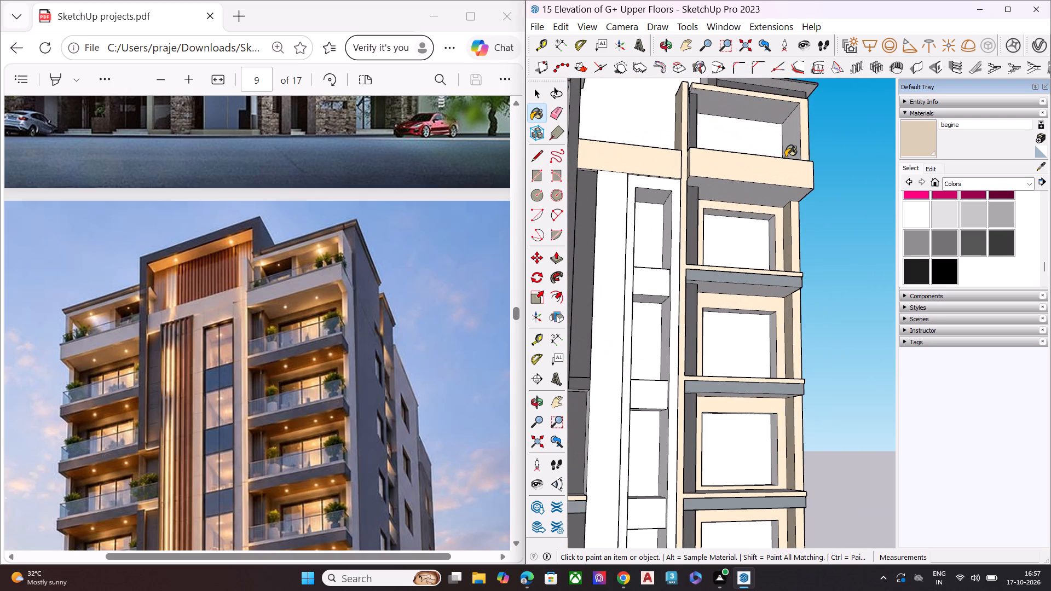
scroll(786, 161, "down", 11)
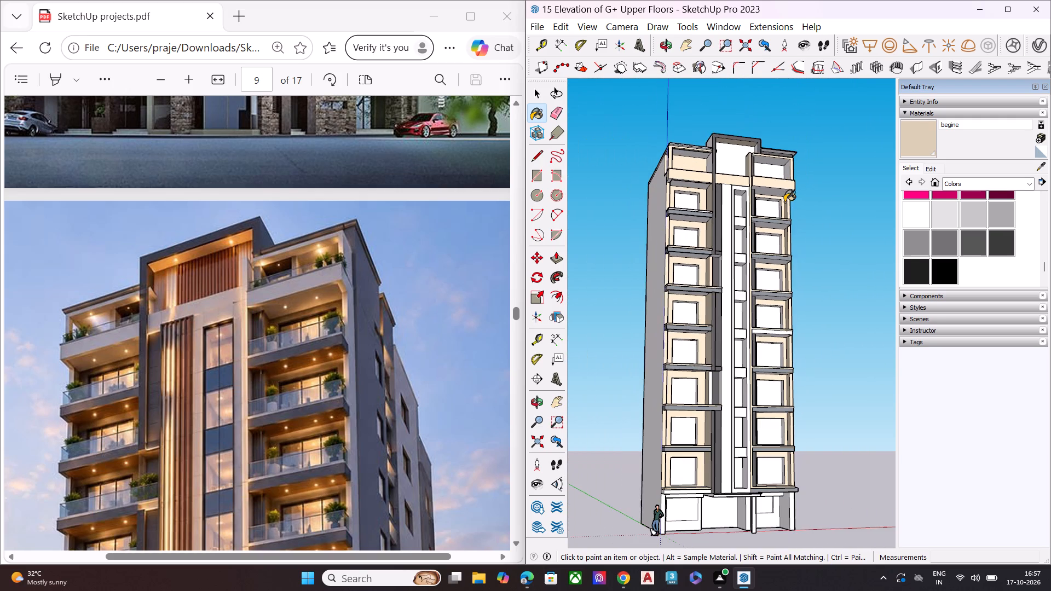
middle_click_drag(630, 154, 776, 171)
scroll(757, 154, "up", 6)
scroll(732, 148, "down", 1)
scroll(730, 148, "up", 6)
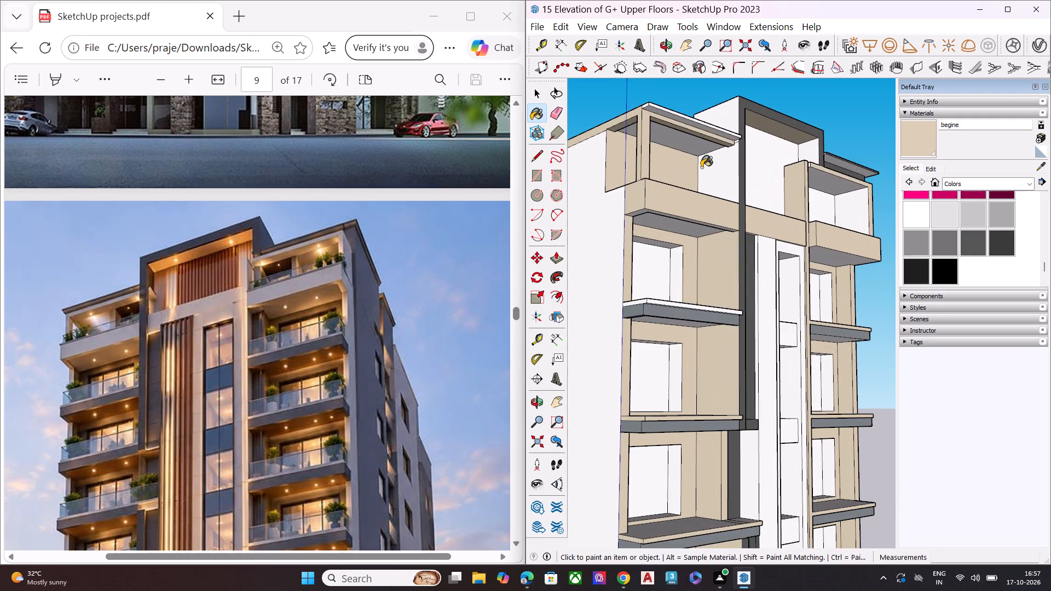
left_click(702, 167)
Examine the painted elevation from several angles for surfaces that still need material.
scroll(702, 167, "down", 10)
middle_click(697, 315)
scroll(697, 315, "up", 4)
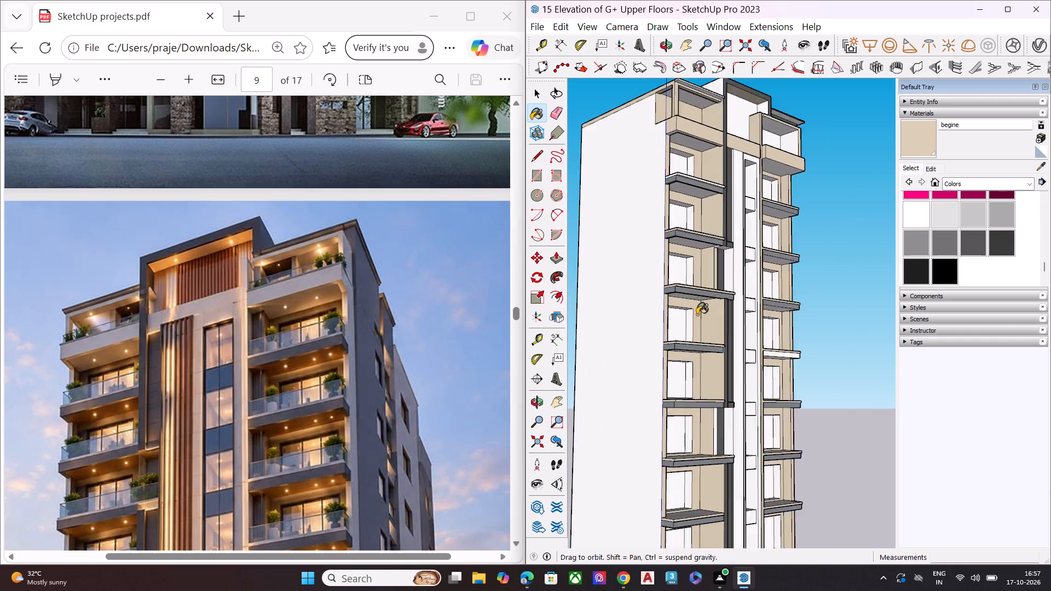
scroll(697, 315, "up", 5)
middle_click_drag(743, 300, 767, 228)
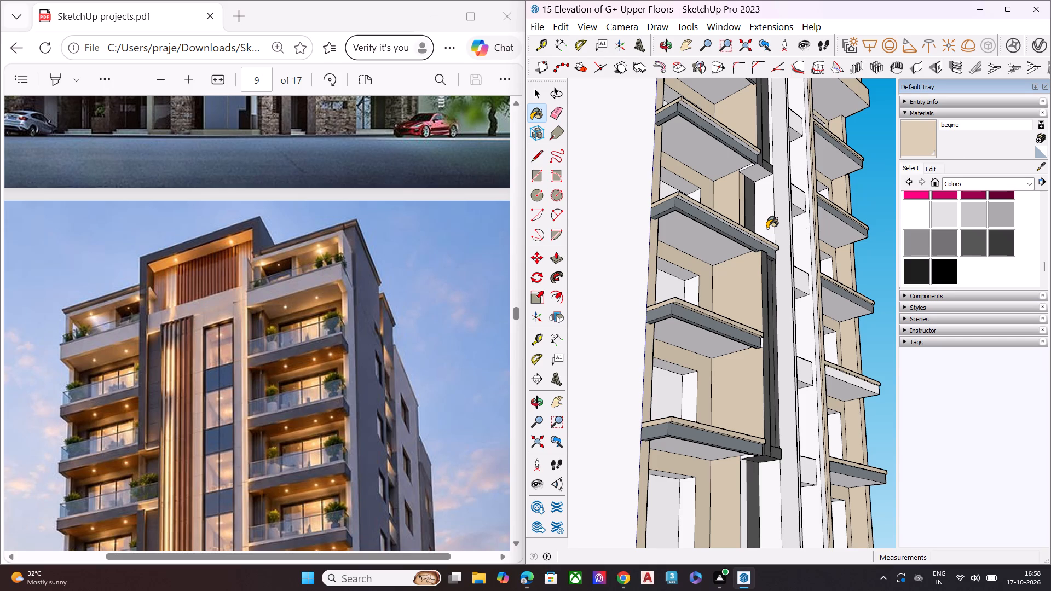
scroll(794, 294, "down", 2)
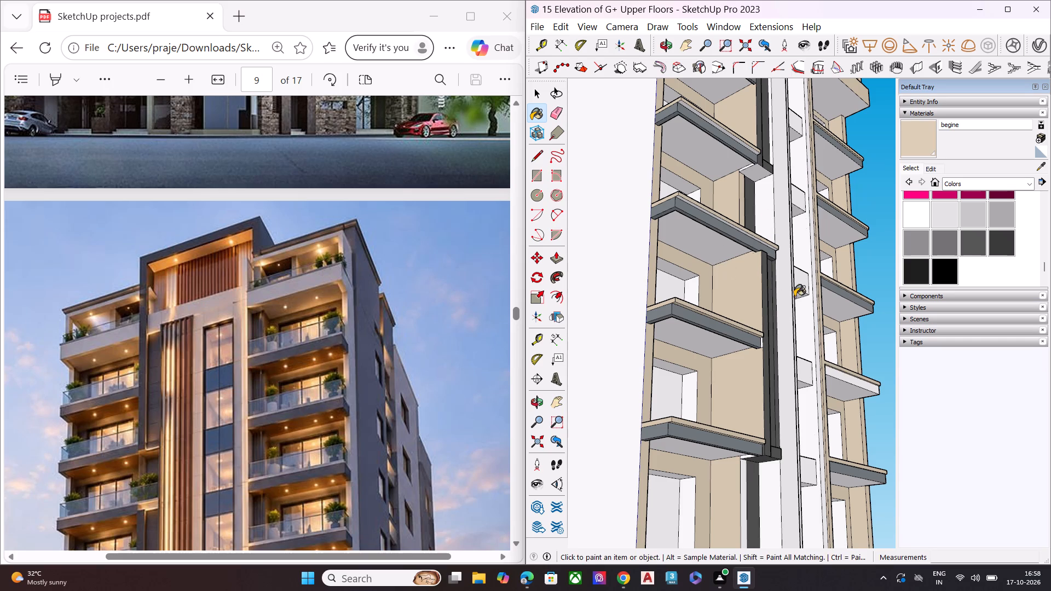
scroll(794, 297, "down", 14)
middle_click_drag(794, 329, 690, 450)
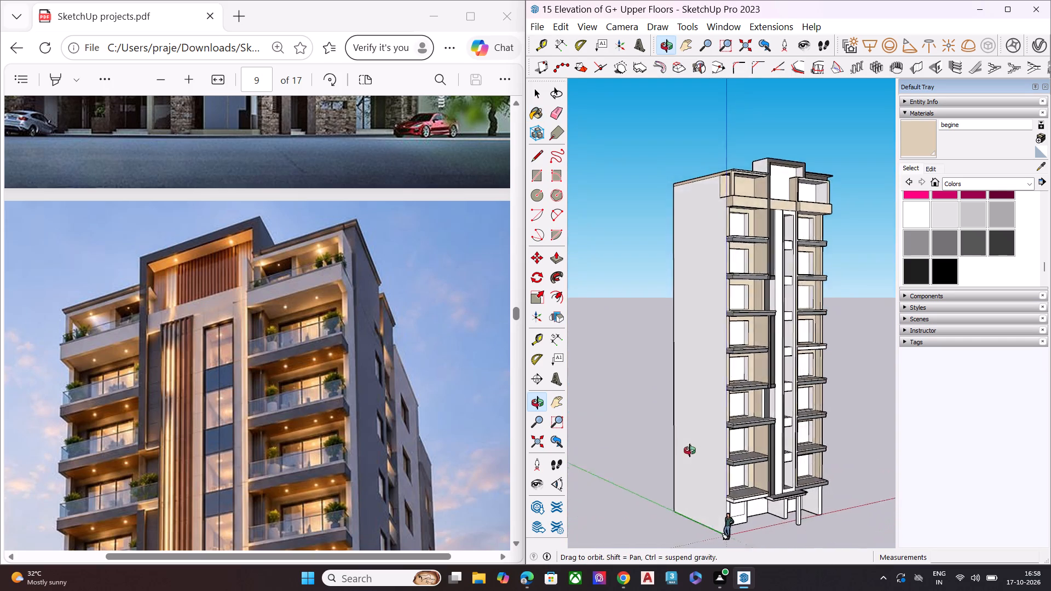
middle_click_drag(690, 450, 545, 435)
middle_click_drag(778, 312, 717, 209)
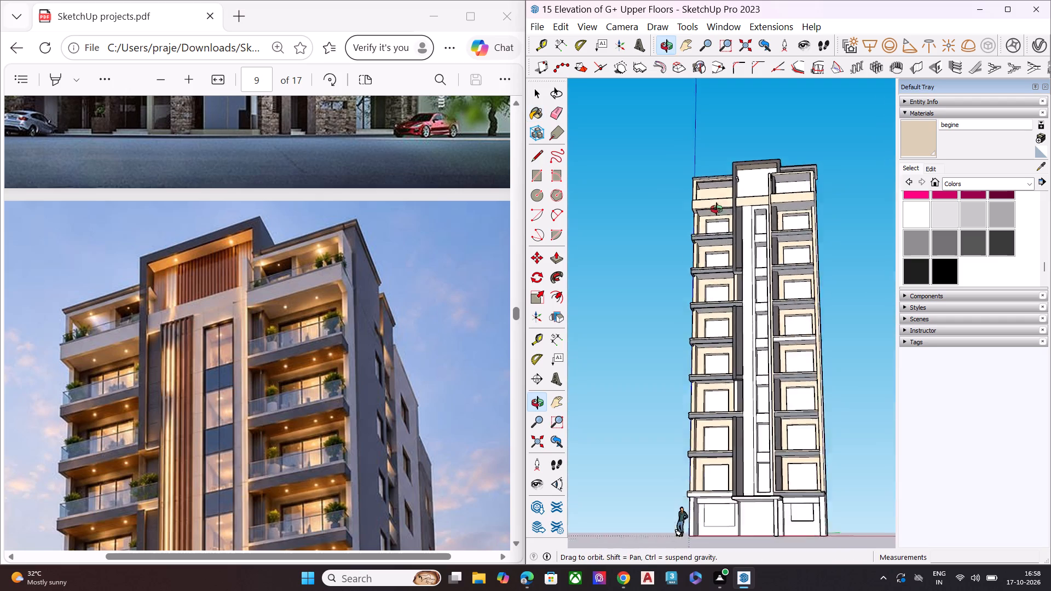
middle_click_drag(717, 209, 655, 148)
middle_click_drag(786, 312, 761, 441)
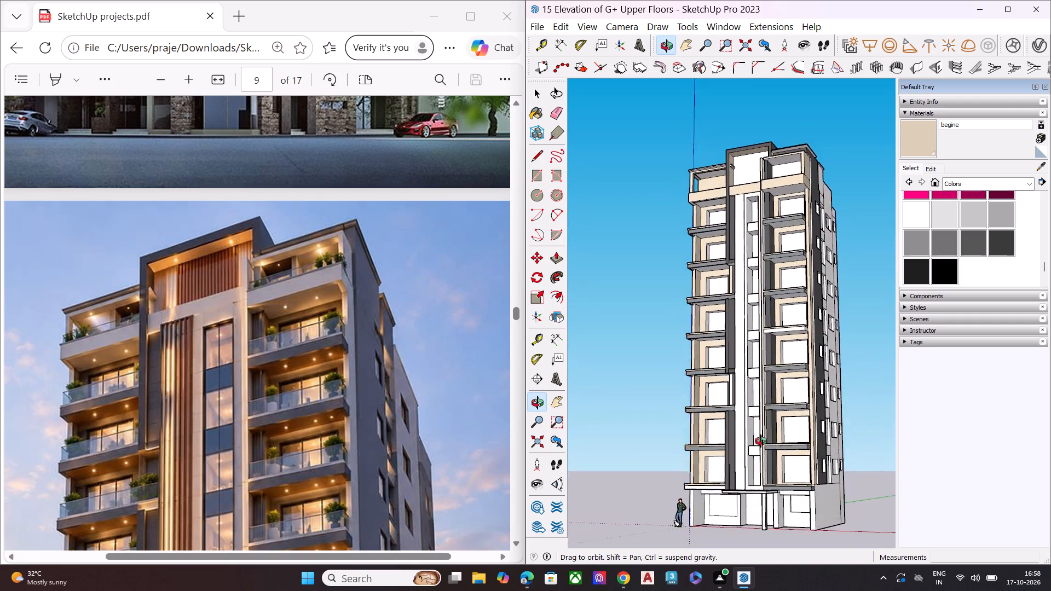
middle_click_drag(761, 441, 695, 477)
scroll(690, 465, "up", 2)
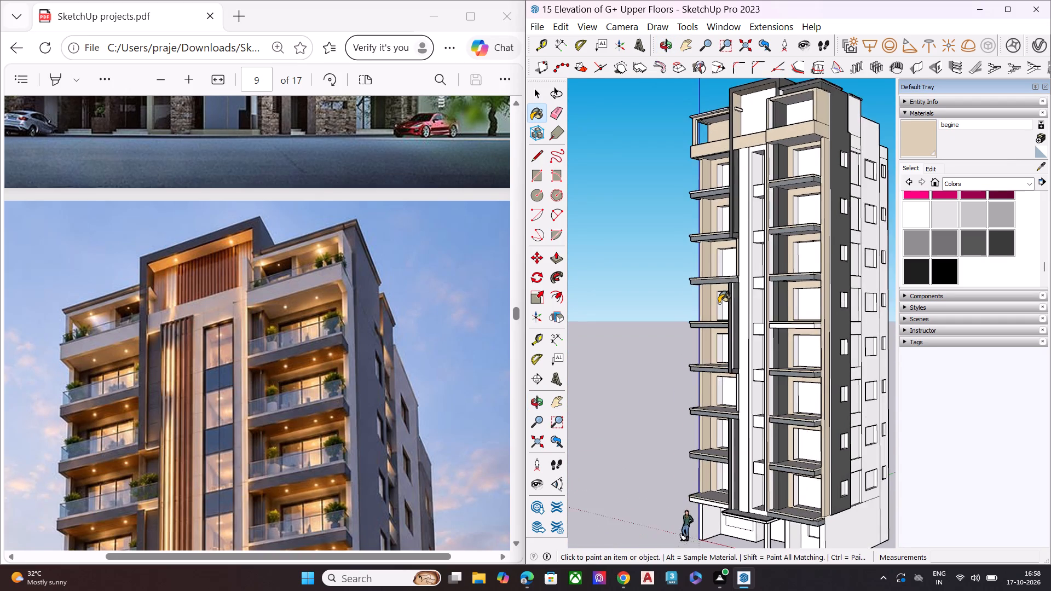
scroll(719, 303, "up", 1)
scroll(719, 303, "down", 3)
middle_click_drag(719, 303, 810, 265)
scroll(771, 310, "up", 3)
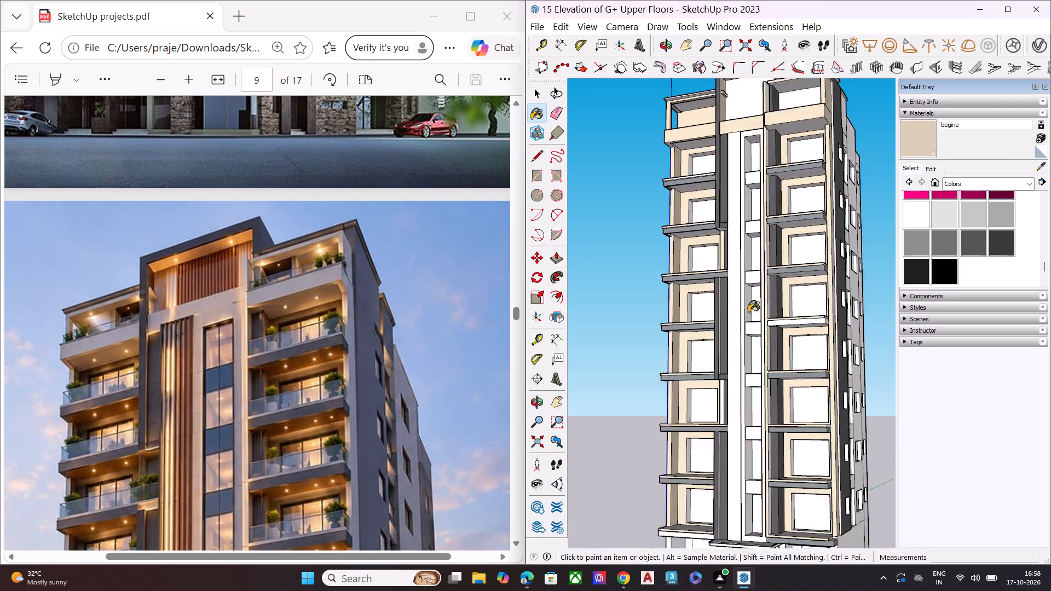
Paint the remaining faces of the lower section of the vertical strip beside the left balconies with Color M06.
scroll(748, 312, "up", 5)
middle_click_drag(775, 302, 761, 313)
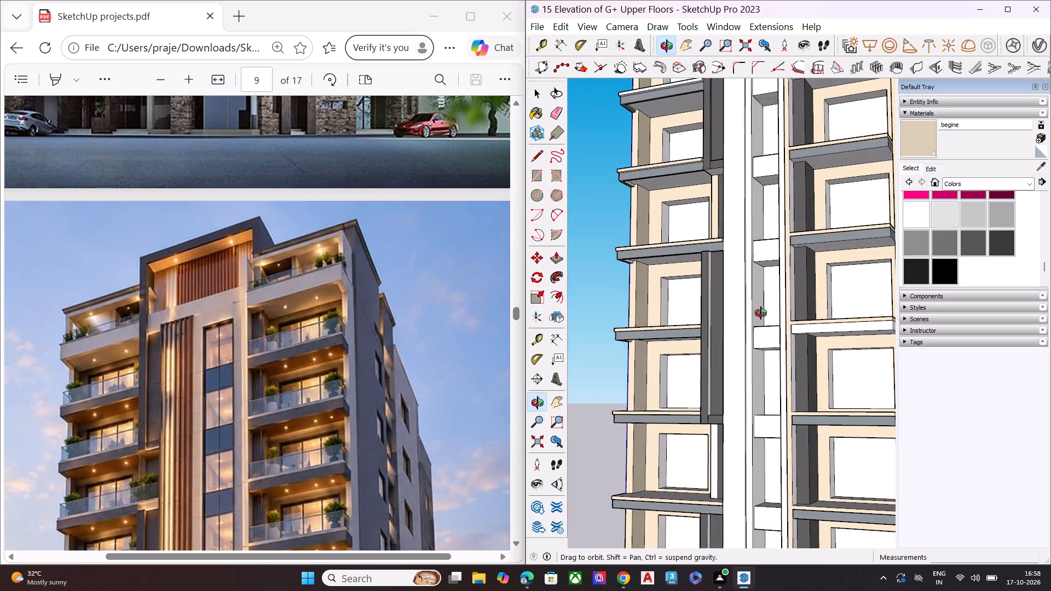
middle_click_drag(761, 313, 728, 333)
left_click(978, 241)
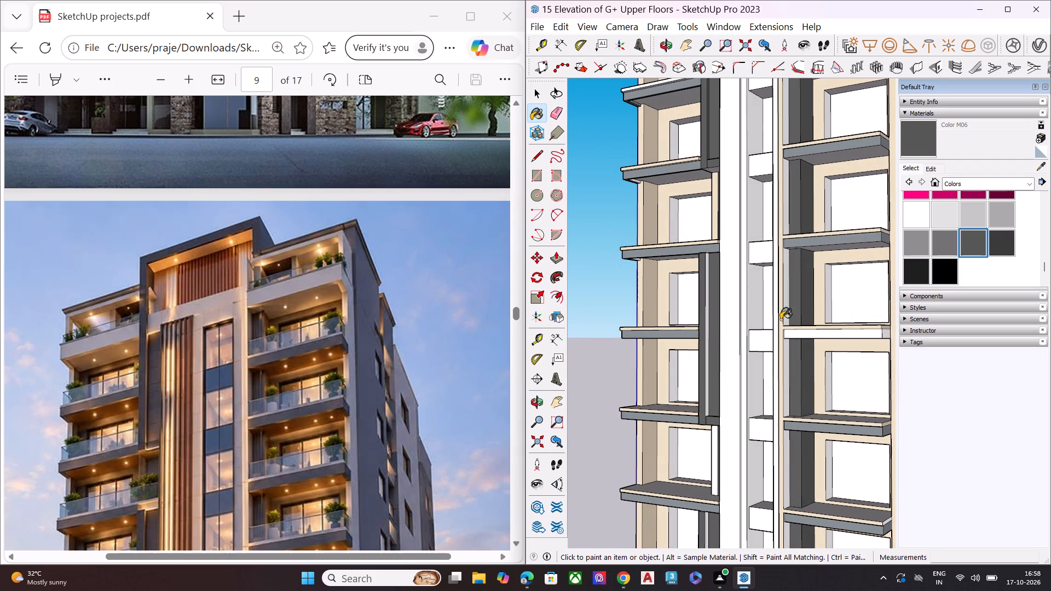
scroll(702, 318, "up", 8)
left_click(712, 315)
scroll(712, 315, "down", 7)
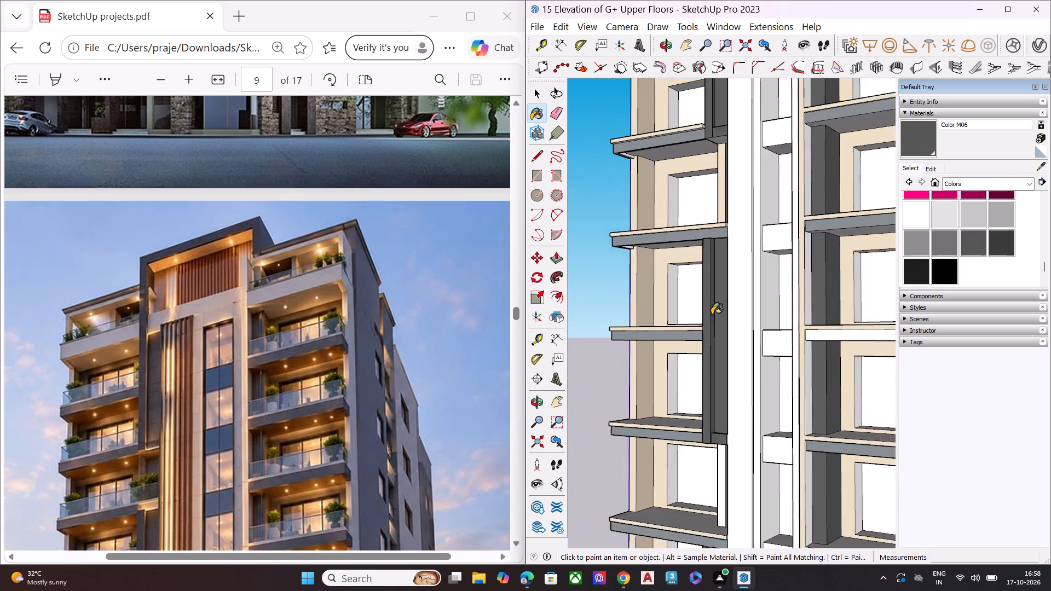
scroll(712, 315, "down", 1)
middle_click_drag(712, 347, 709, 505)
scroll(711, 299, "up", 7)
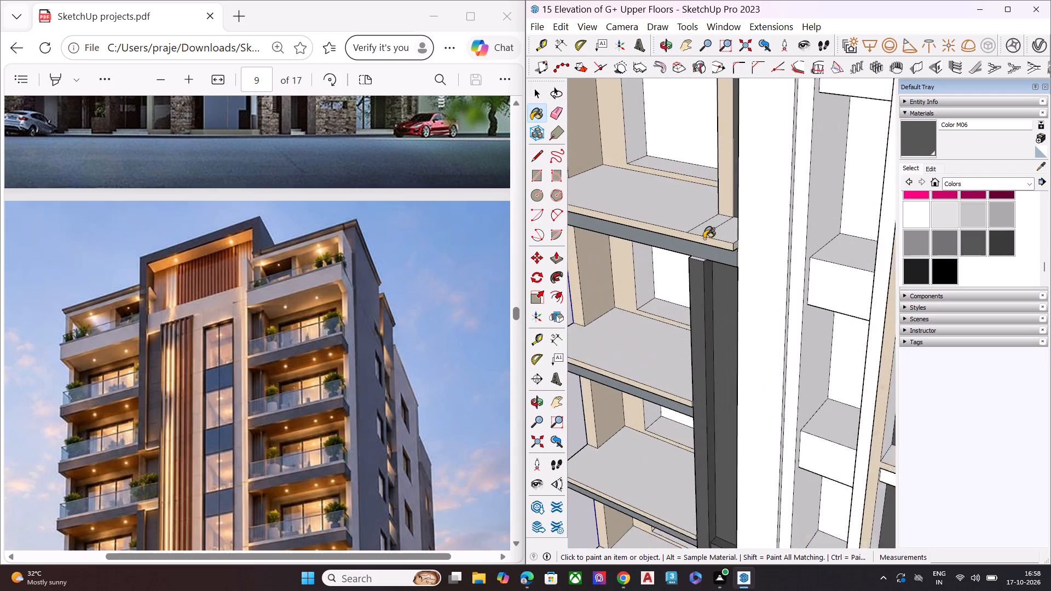
scroll(704, 239, "up", 9)
left_click(702, 268)
Paint the stepped underside where the upper section of the left vertical strip ends with Color M06.
scroll(688, 270, "down", 6)
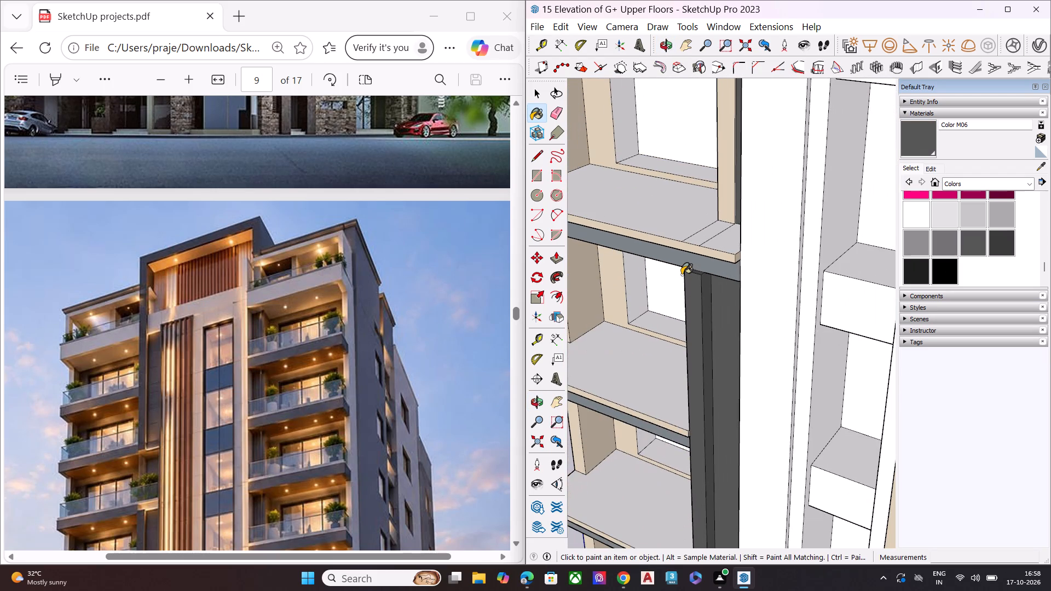
scroll(682, 275, "down", 16)
scroll(682, 283, "down", 5)
scroll(670, 143, "up", 10)
scroll(690, 366, "up", 7)
middle_click_drag(715, 313, 809, 30)
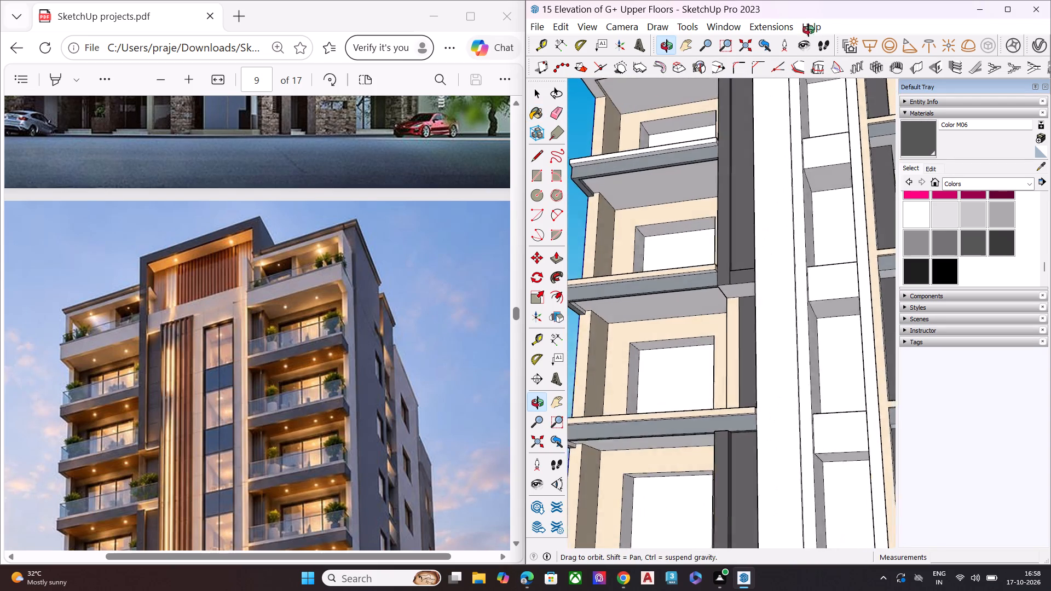
middle_click_drag(809, 30, 823, 0)
scroll(750, 235, "up", 5)
left_click(732, 305)
Paint the edge faces at the top of the left vertical strip, just below the beige band, with Color M06.
scroll(734, 294, "down", 6)
middle_click_drag(737, 266, 742, 450)
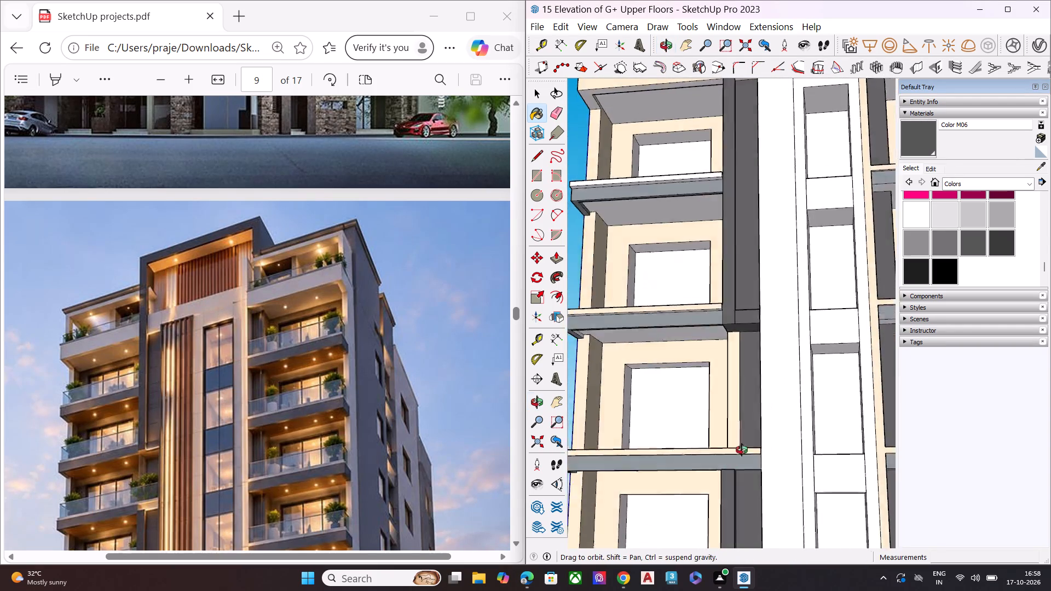
middle_click_drag(742, 450, 824, 296)
scroll(824, 296, "up", 1)
scroll(824, 296, "down", 5)
scroll(737, 115, "up", 4)
scroll(745, 104, "down", 1)
scroll(749, 101, "up", 4)
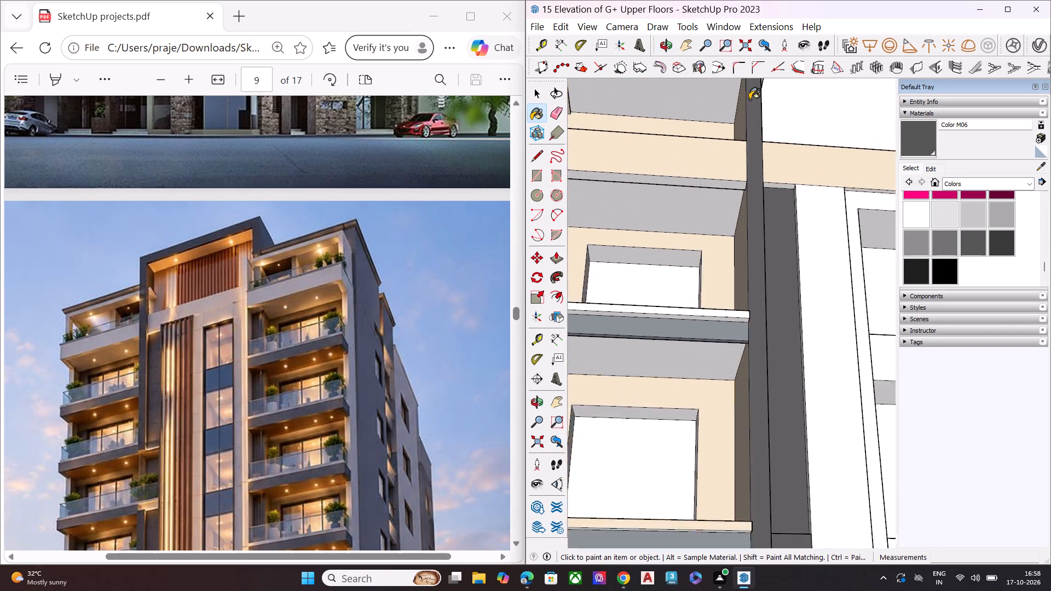
scroll(765, 239, "up", 8)
left_click(812, 160)
middle_click_drag(800, 206, 875, 218)
scroll(870, 222, "up", 1)
left_click(852, 231)
Paint the underside of the projecting balcony slab above the lower section of the left vertical strip with Color M06.
scroll(711, 237, "down", 6)
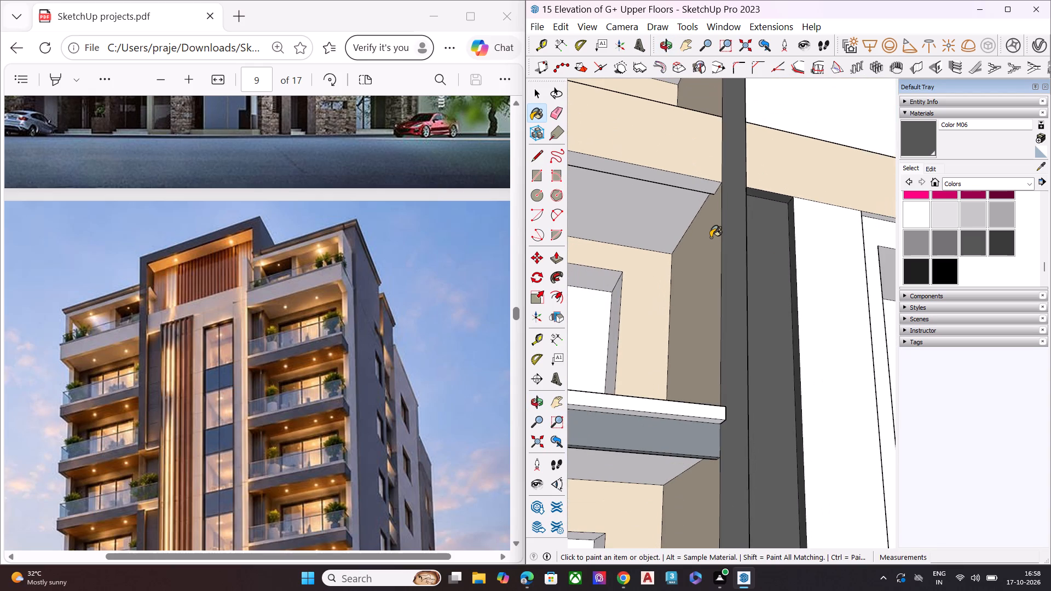
scroll(711, 237, "down", 3)
scroll(711, 237, "up", 1)
scroll(711, 237, "down", 7)
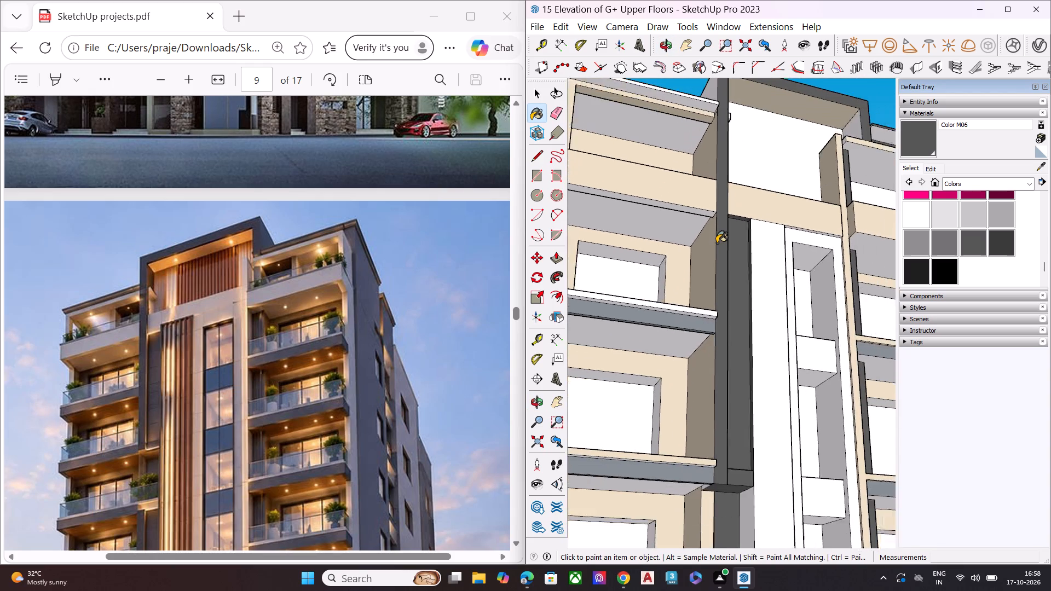
scroll(717, 243, "down", 14)
scroll(716, 398, "up", 7)
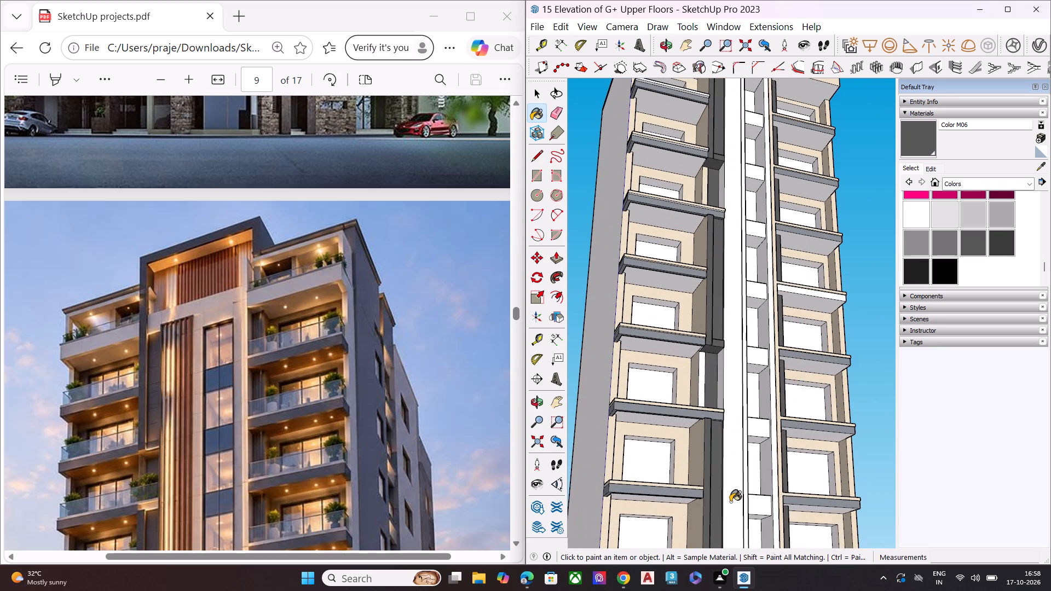
middle_click_drag(724, 471, 740, 341)
scroll(740, 343, "up", 8)
scroll(697, 357, "up", 8)
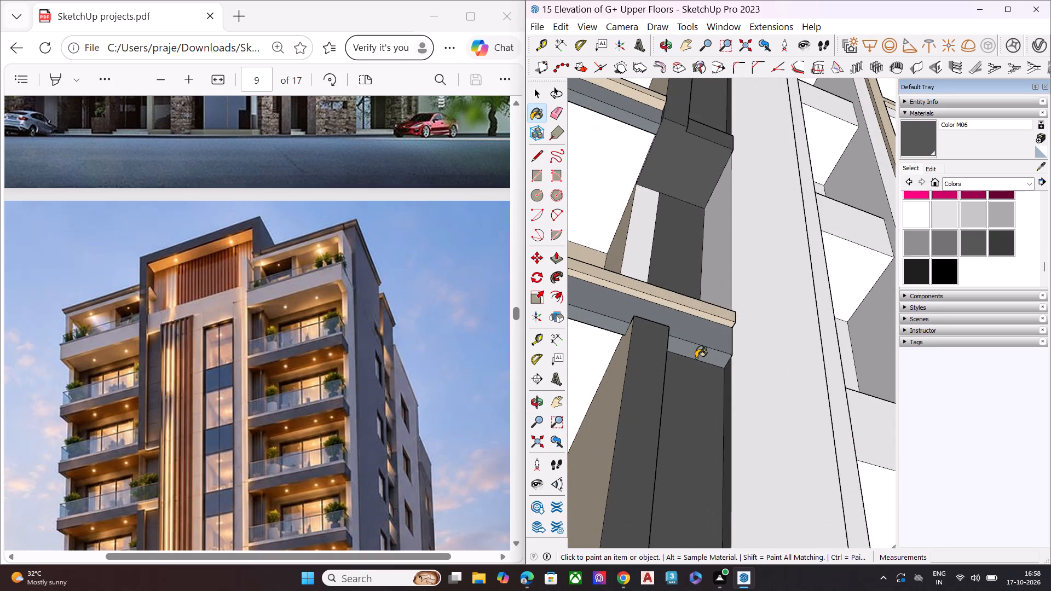
left_click(696, 358)
Paint the front faces of the three upper cross panels in the central window shaft with Color M07.
scroll(696, 358, "down", 5)
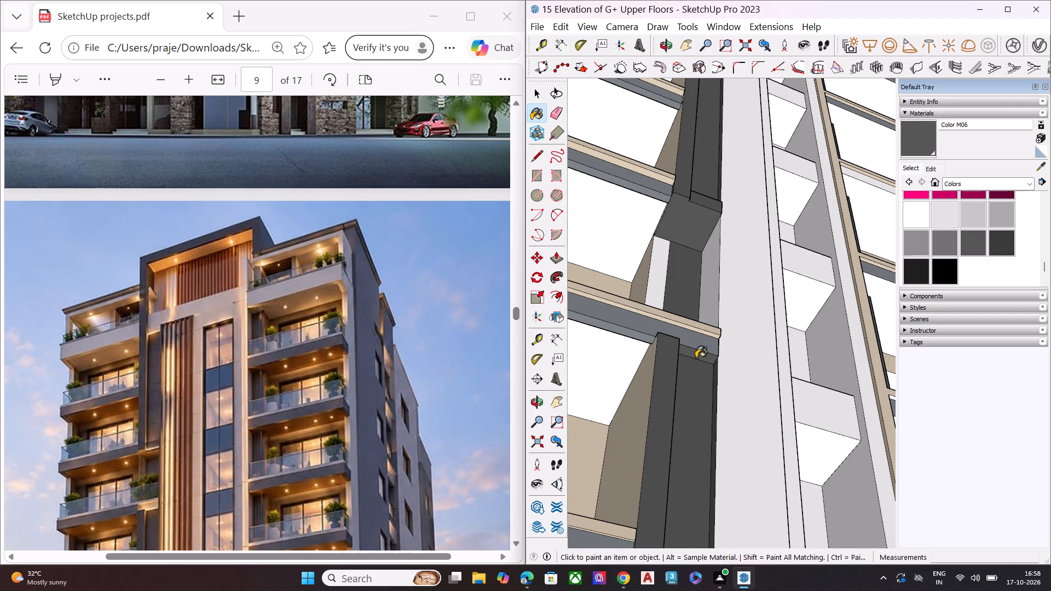
scroll(690, 352, "down", 2)
scroll(689, 349, "up", 1)
scroll(689, 349, "down", 4)
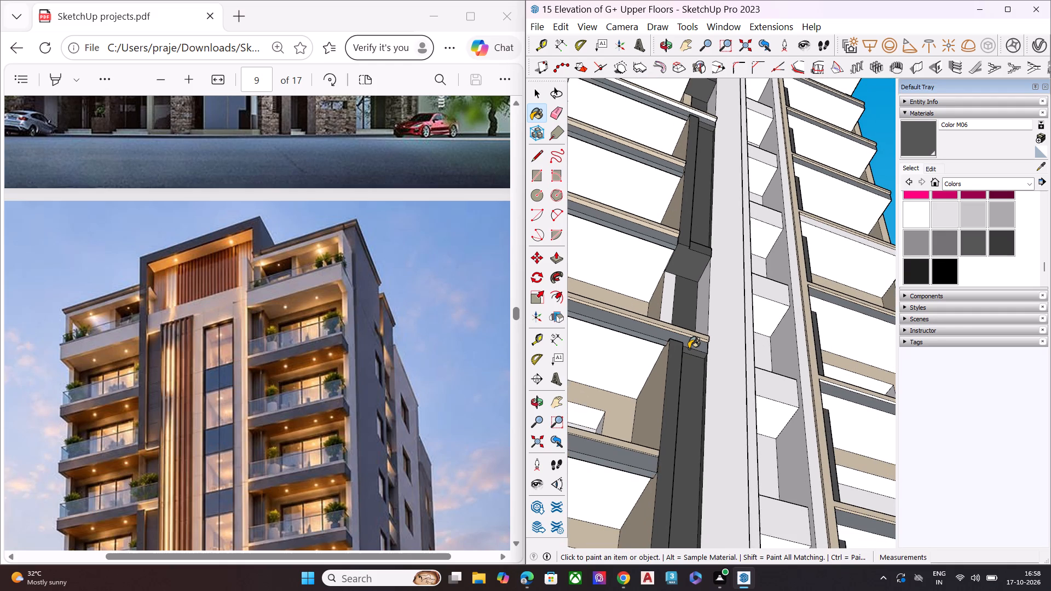
scroll(656, 362, "down", 8)
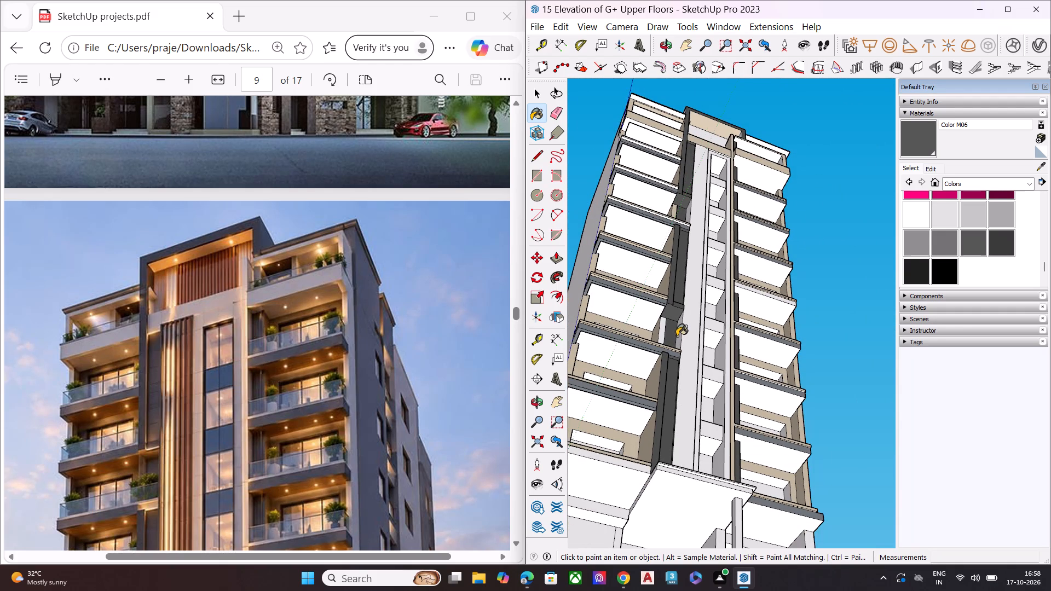
middle_click_drag(677, 352, 706, 560)
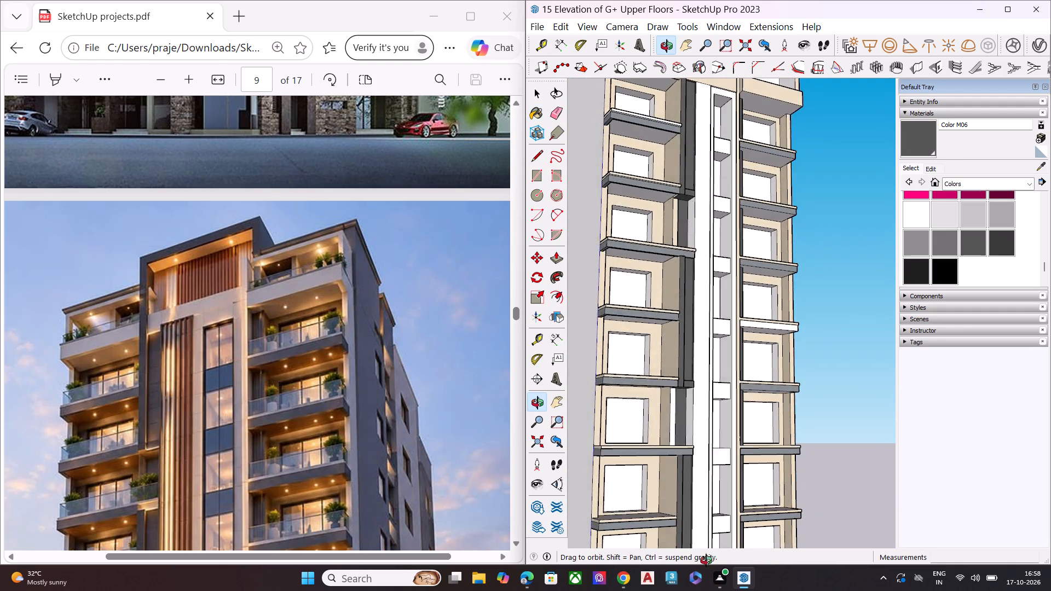
middle_click_drag(706, 560, 707, 574)
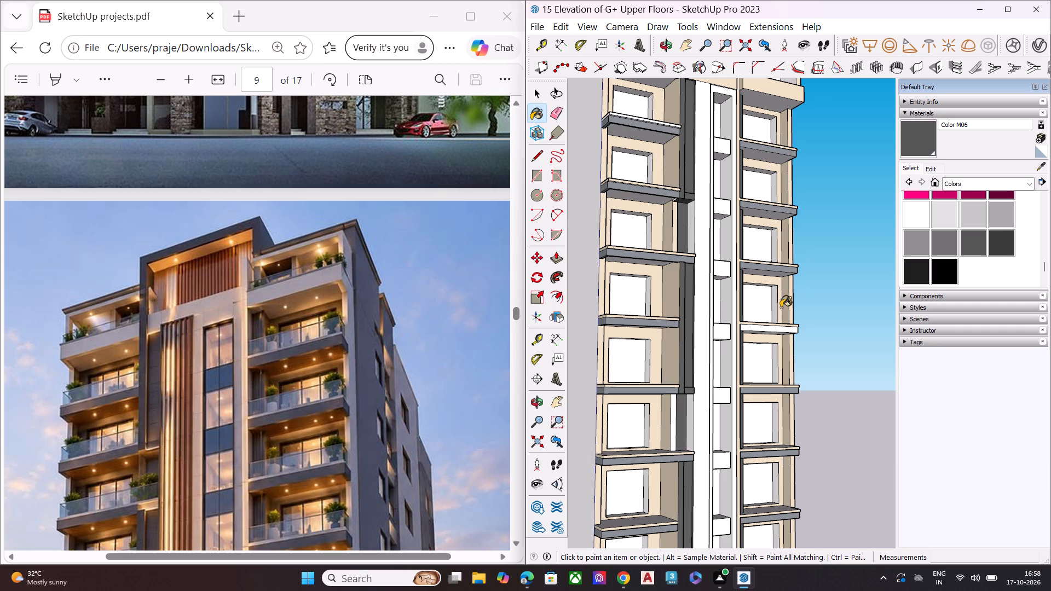
middle_click_drag(831, 312, 793, 557)
scroll(793, 557, "up", 1)
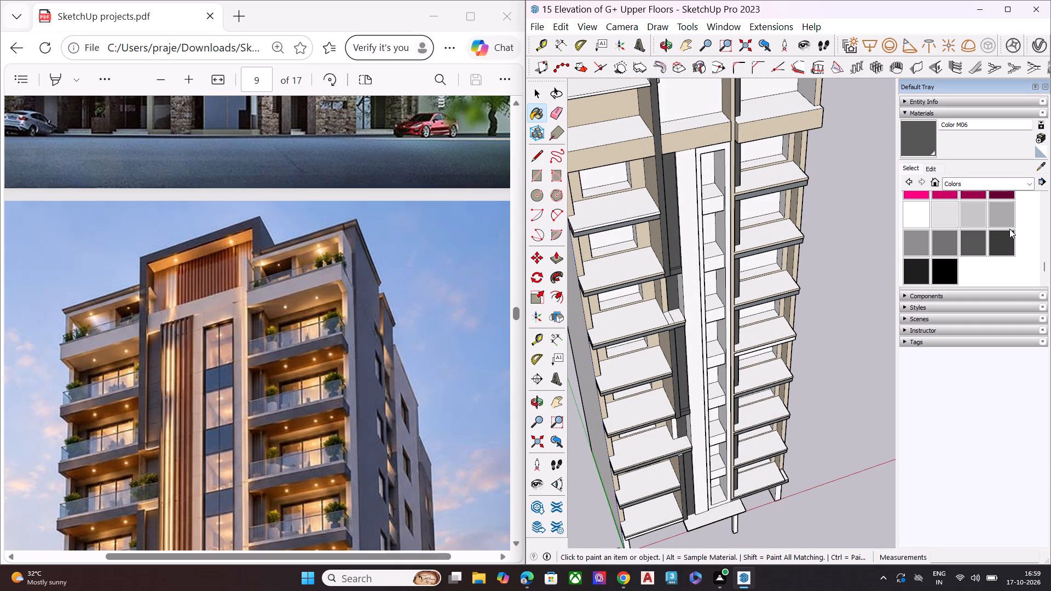
left_click(1008, 234)
left_click(712, 206)
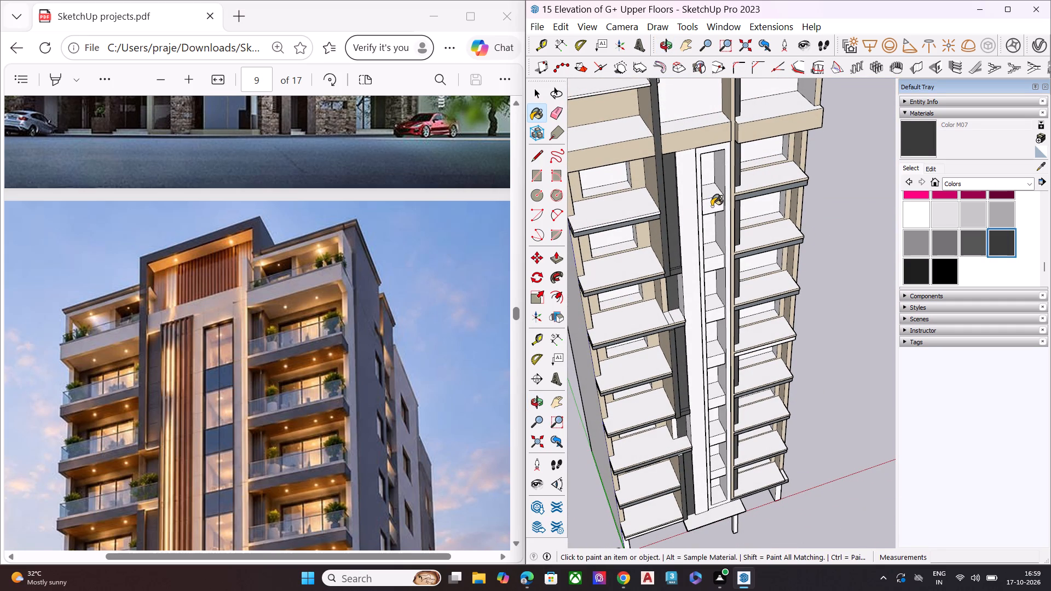
left_click(714, 260)
left_click(718, 314)
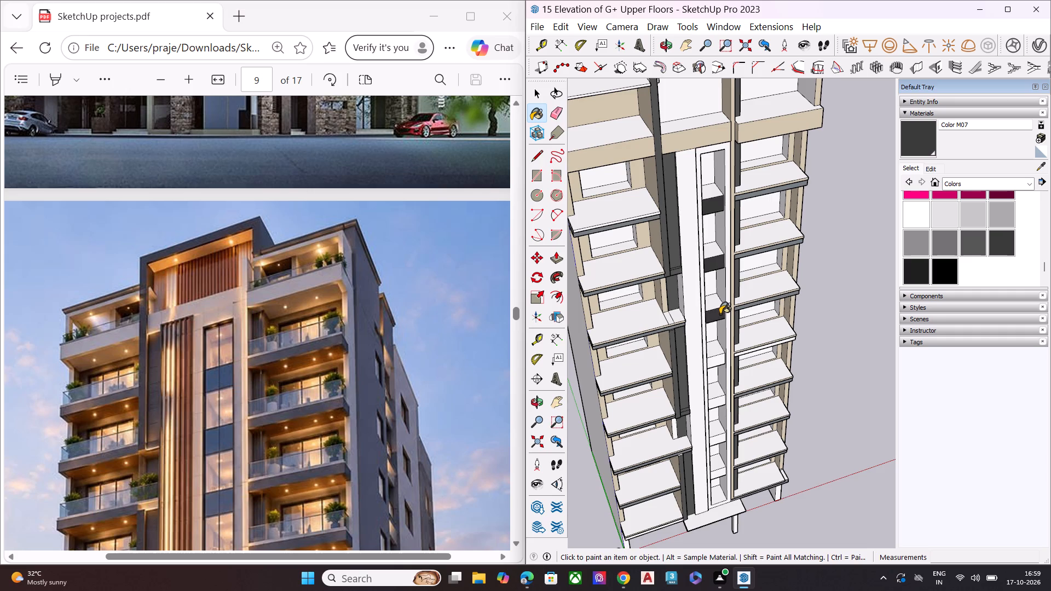
Paint the front faces of the four lower cross panels in the central window shaft with Color M07.
middle_click_drag(720, 314, 720, 132)
scroll(698, 251, "up", 4)
scroll(698, 251, "down", 1)
scroll(698, 251, "up", 2)
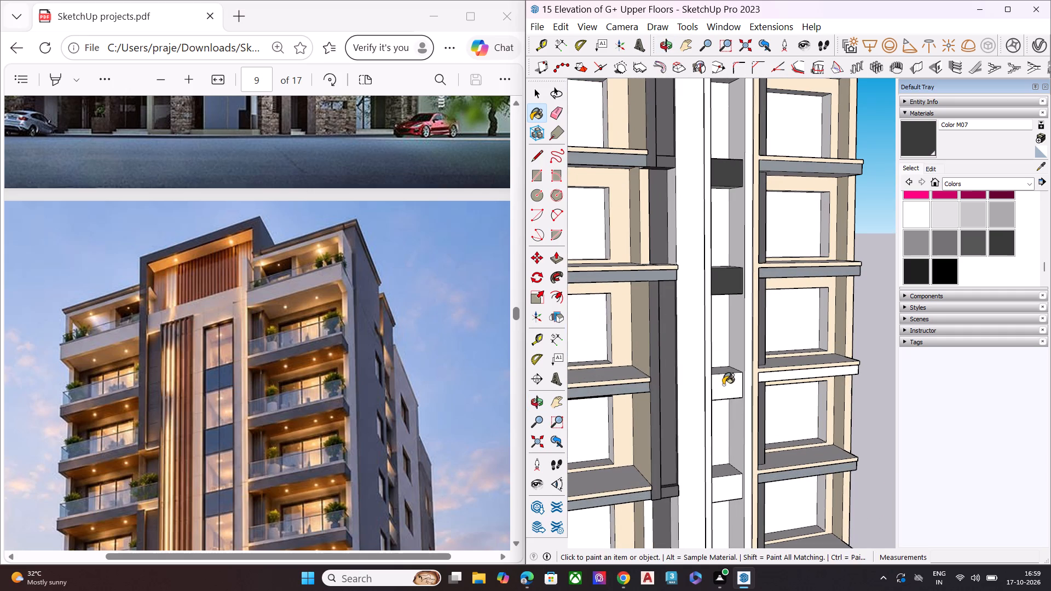
left_click(723, 385)
scroll(707, 211, "down", 9)
scroll(695, 389, "up", 10)
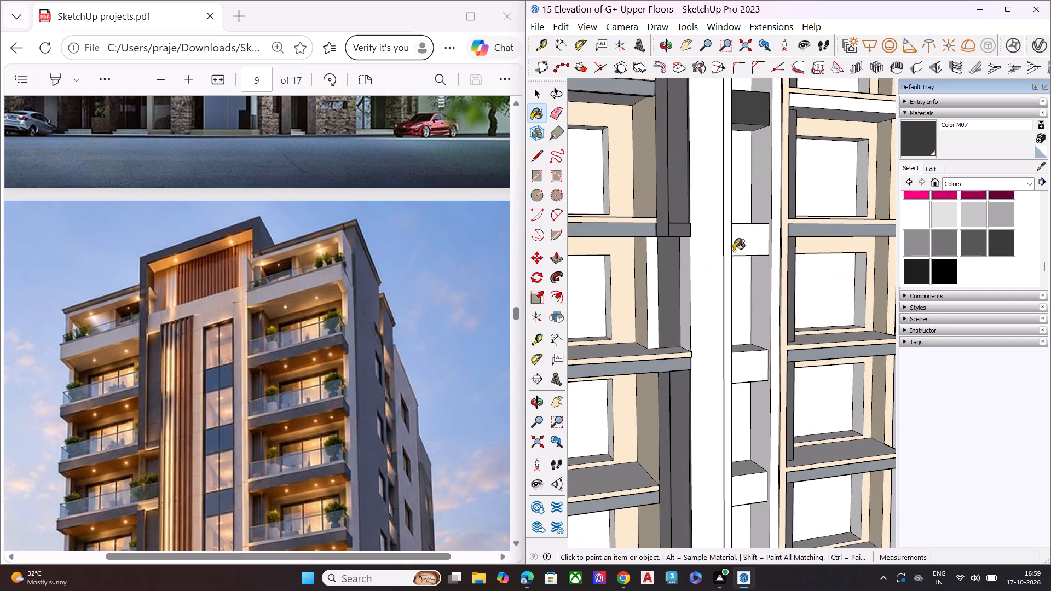
left_click(743, 246)
left_click(765, 369)
left_click(757, 486)
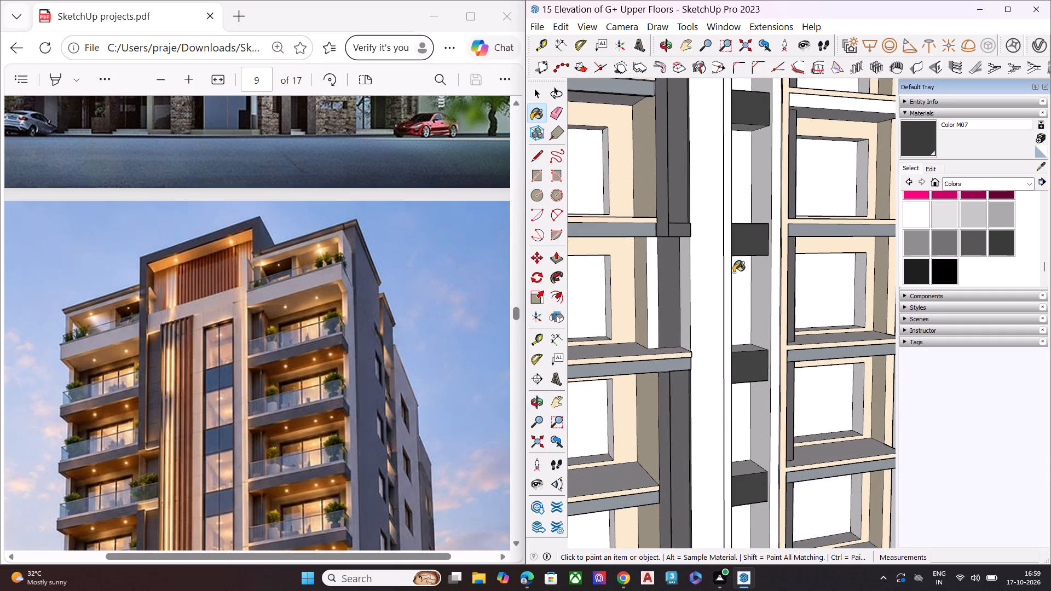
Examine the whole front elevation from the ground floor up to the roof for surfaces that still need material.
scroll(691, 225, "down", 6)
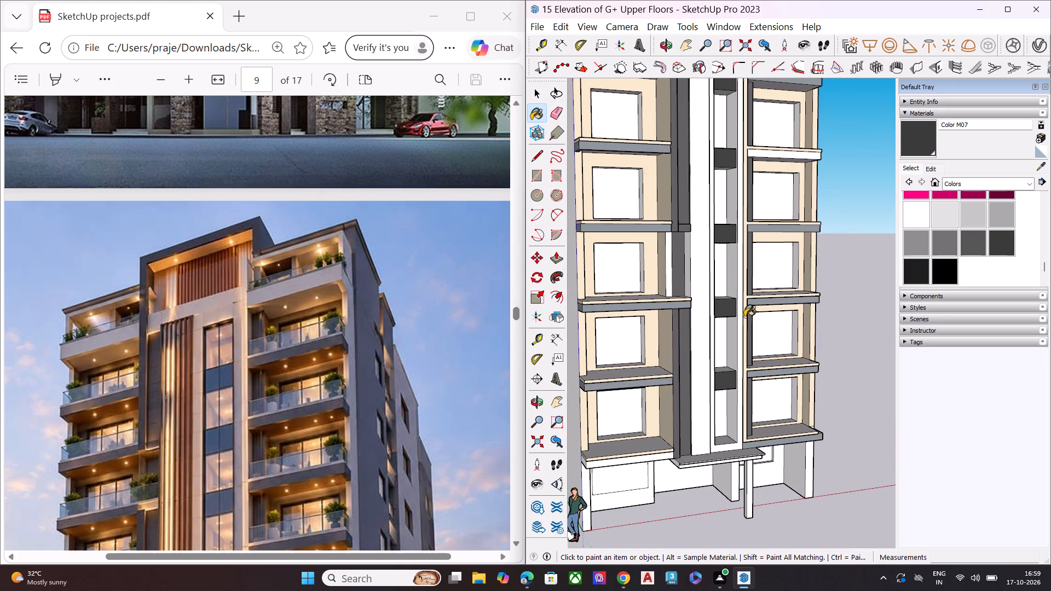
scroll(744, 317, "up", 1)
scroll(738, 304, "down", 1)
scroll(738, 304, "up", 1)
scroll(738, 304, "down", 6)
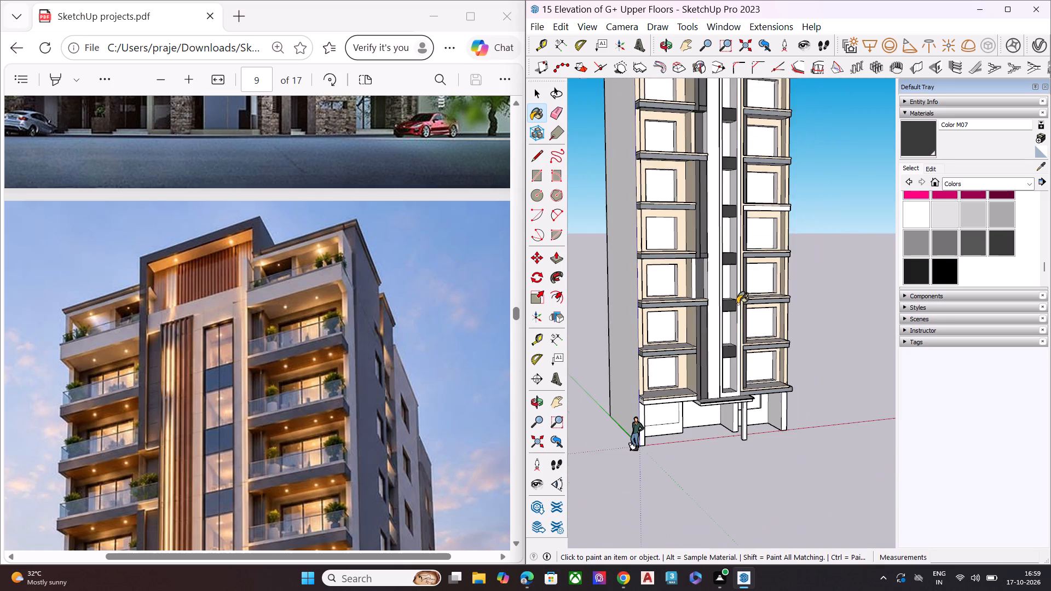
middle_click_drag(727, 308, 615, 332)
scroll(652, 276, "down", 7)
scroll(679, 218, "up", 4)
middle_click(684, 210)
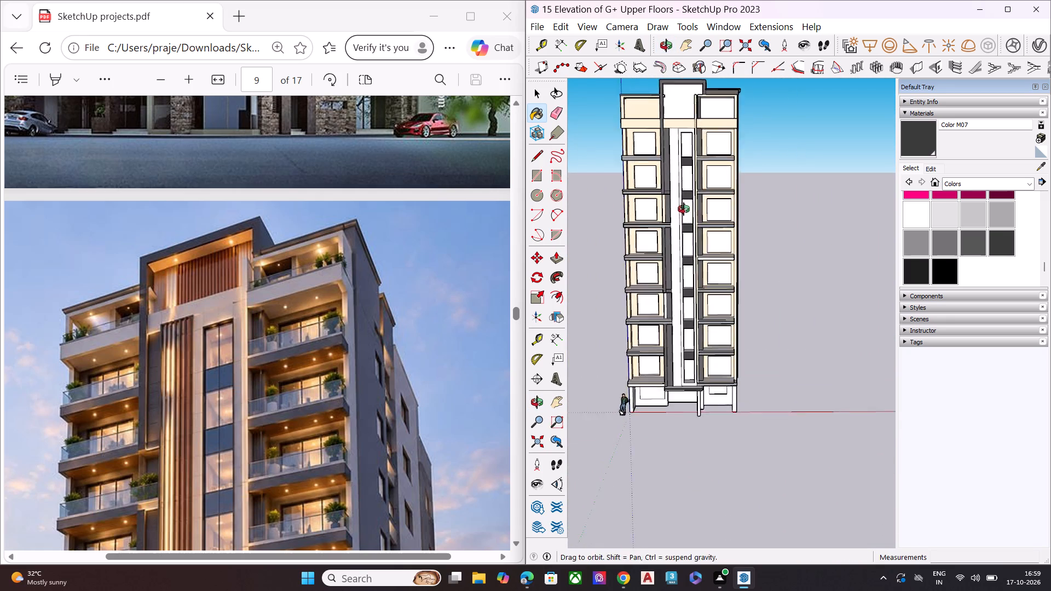
scroll(684, 209, "up", 2)
scroll(684, 209, "down", 8)
middle_click_drag(682, 216, 691, 136)
scroll(692, 172, "up", 6)
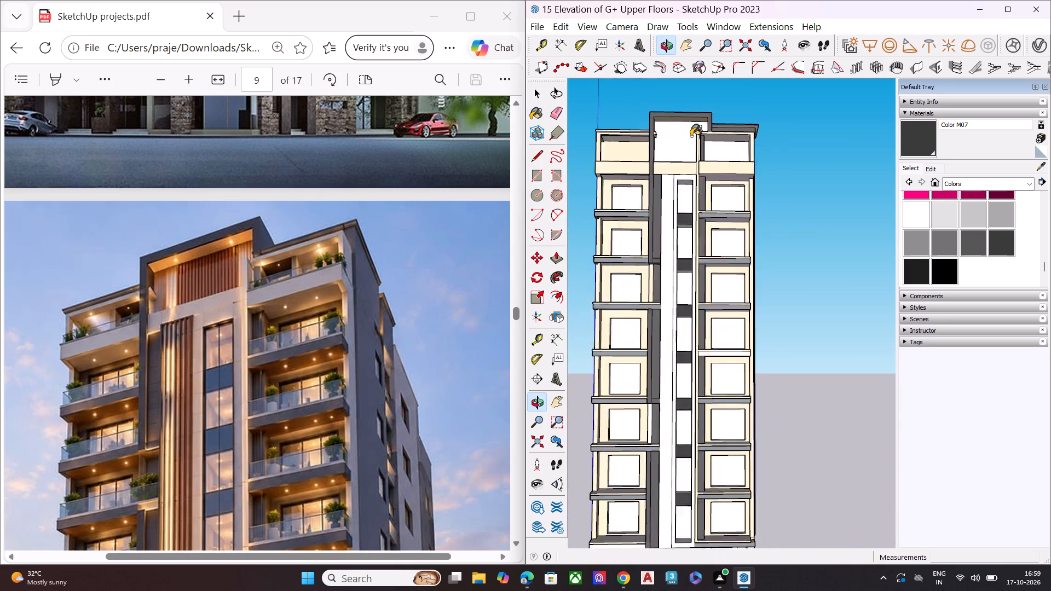
scroll(691, 136, "up", 4)
scroll(684, 207, "up", 5)
scroll(681, 212, "down", 1)
scroll(680, 213, "up", 3)
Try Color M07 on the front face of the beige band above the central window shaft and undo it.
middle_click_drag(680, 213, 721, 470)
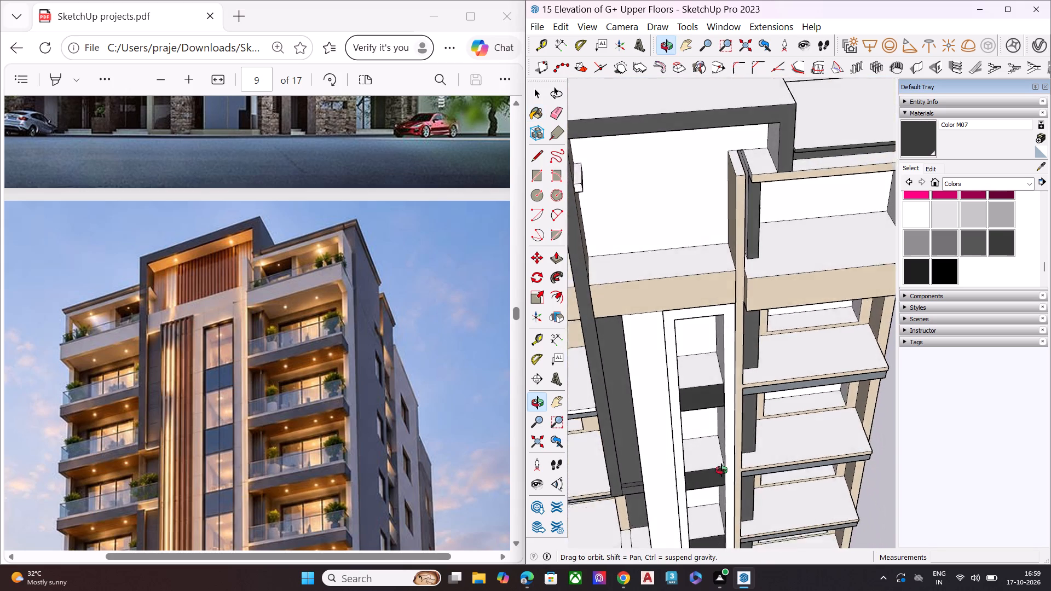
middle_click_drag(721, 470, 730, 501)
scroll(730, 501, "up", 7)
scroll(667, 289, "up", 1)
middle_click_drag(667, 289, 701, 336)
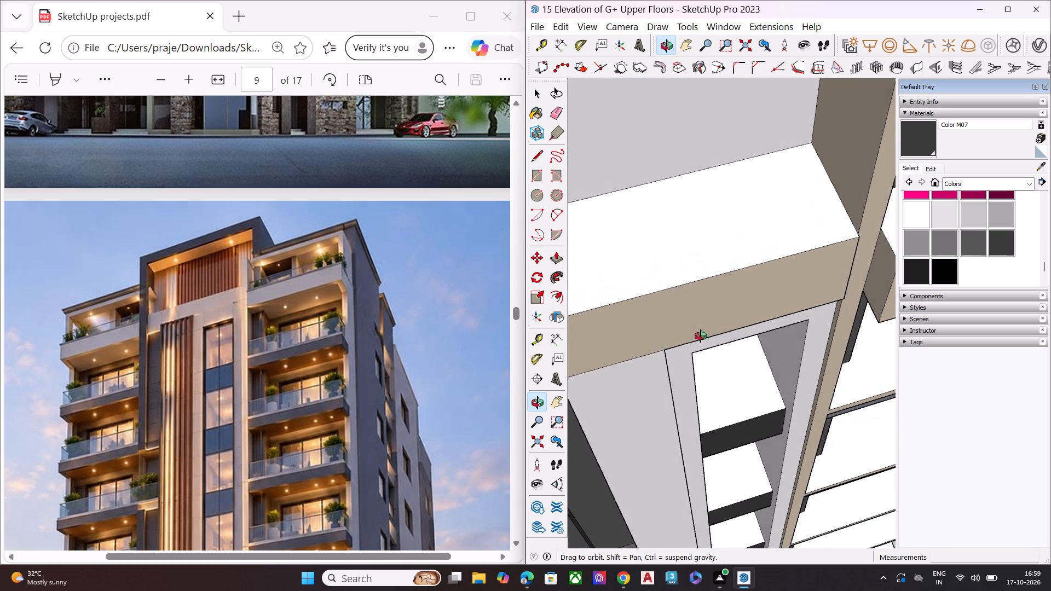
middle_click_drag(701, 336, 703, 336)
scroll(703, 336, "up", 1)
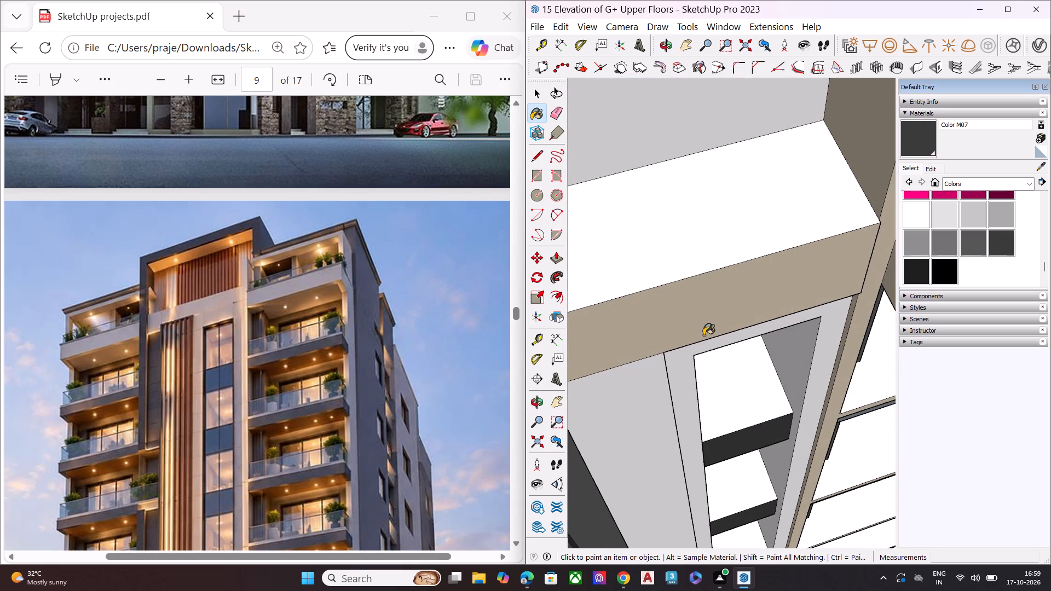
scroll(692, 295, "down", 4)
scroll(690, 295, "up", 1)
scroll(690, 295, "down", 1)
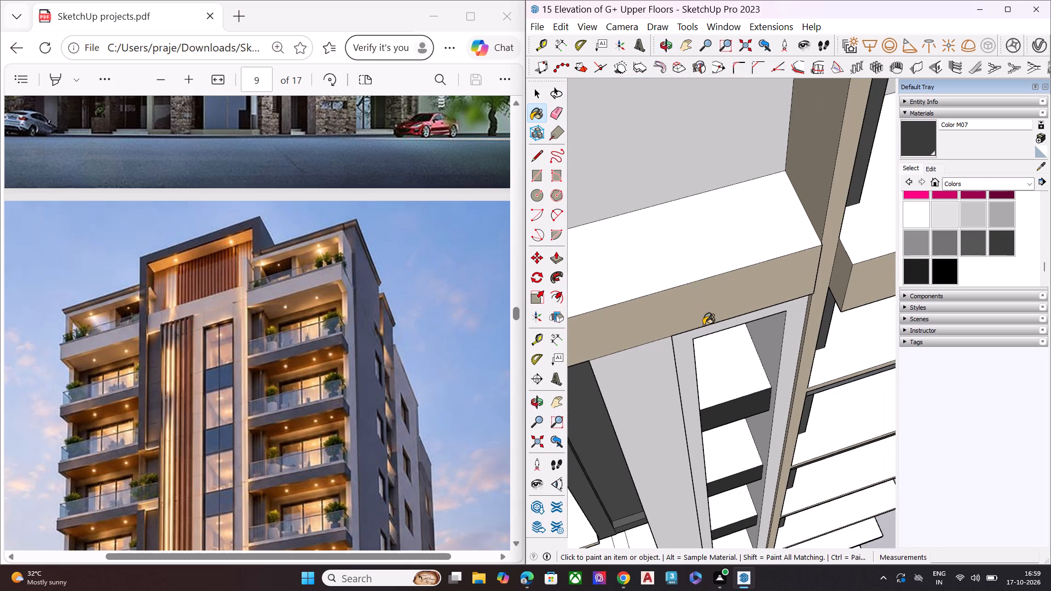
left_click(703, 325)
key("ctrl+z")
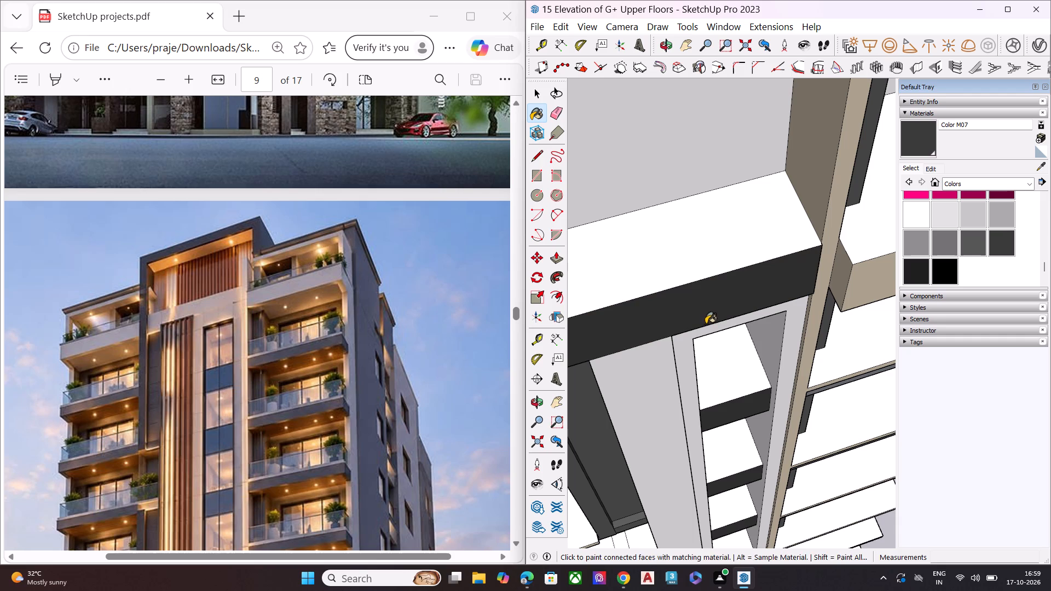
Push the front face of the band above the central window shaft inward by about 1 9/16".
key("space")
left_click(709, 315)
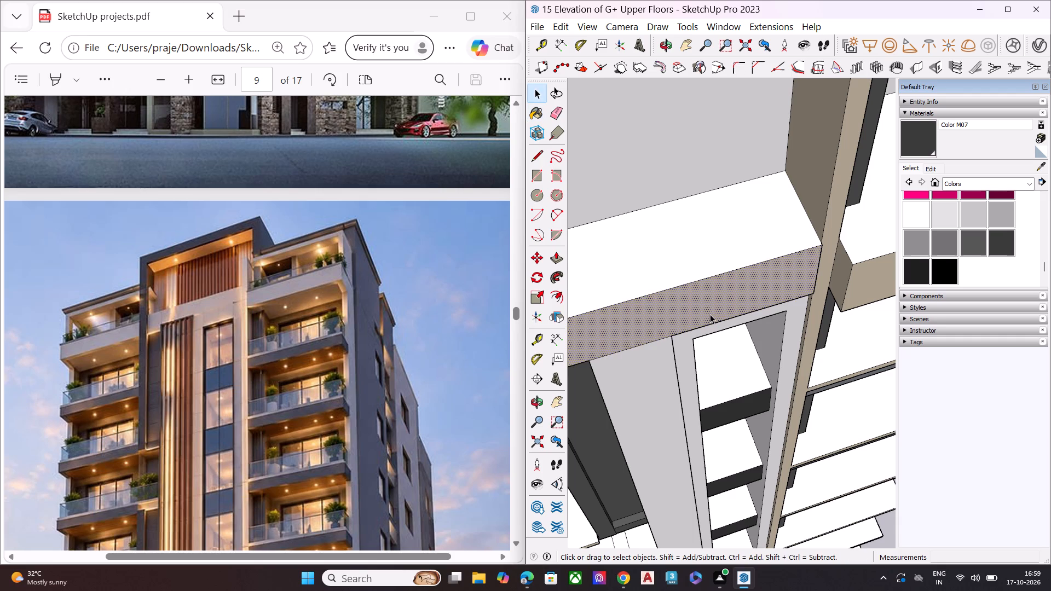
key("p")
scroll(710, 314, "up", 1)
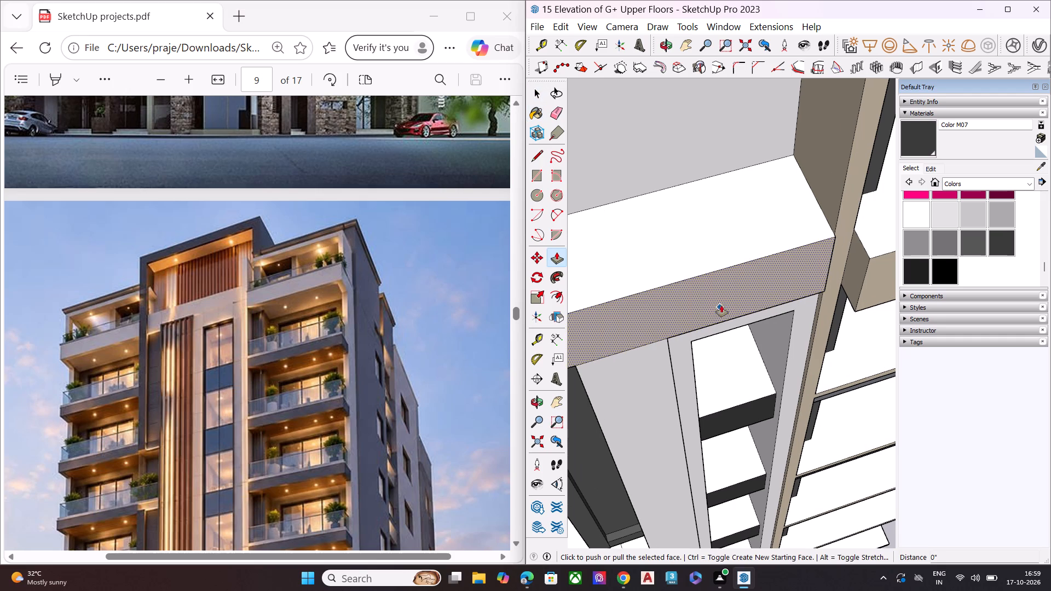
left_click(721, 305)
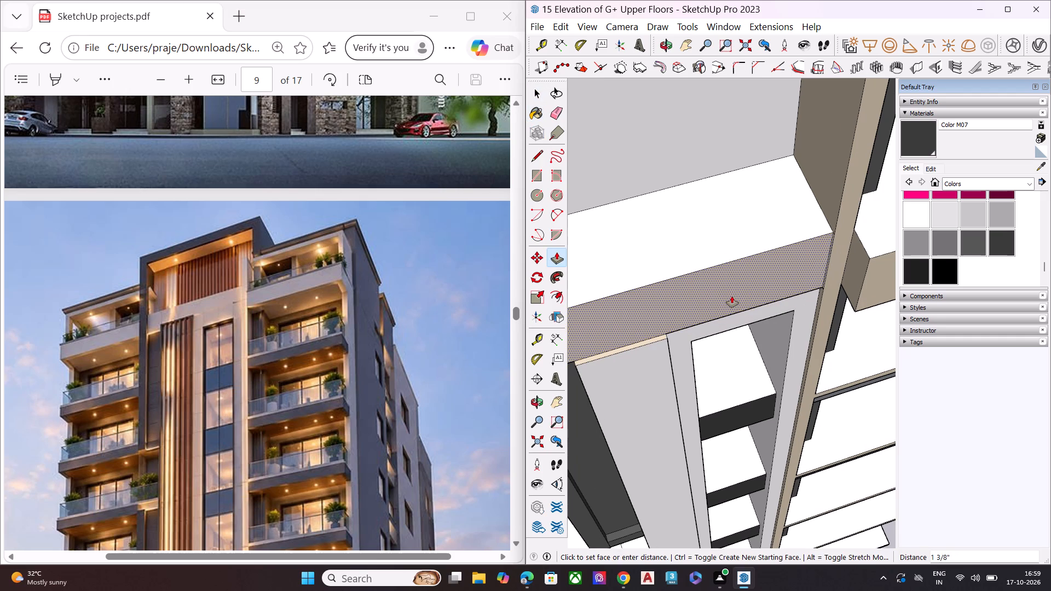
left_click(735, 276)
left_click(765, 286)
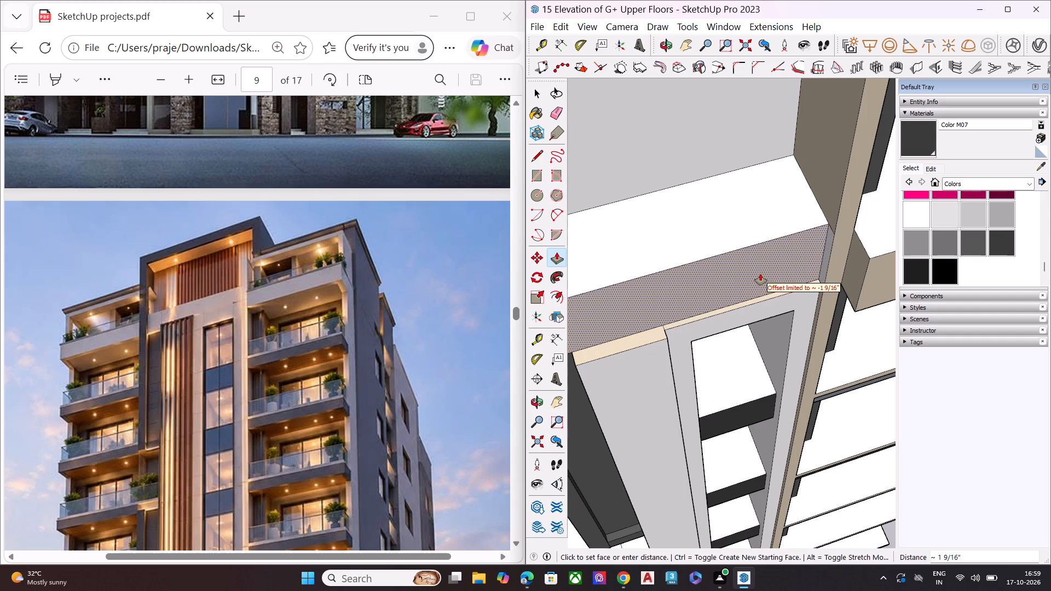
left_click(760, 274)
scroll(682, 344, "down", 6)
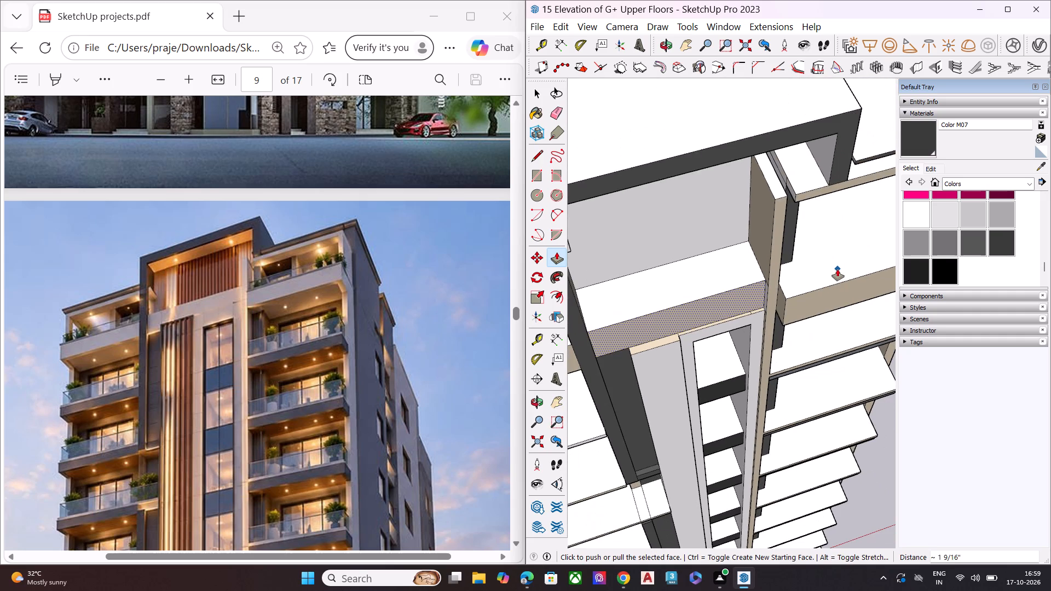
Make begine the active material via the V-Ray Asset Editor and paint the narrow side face at the recessed band's end.
left_click(1036, 40)
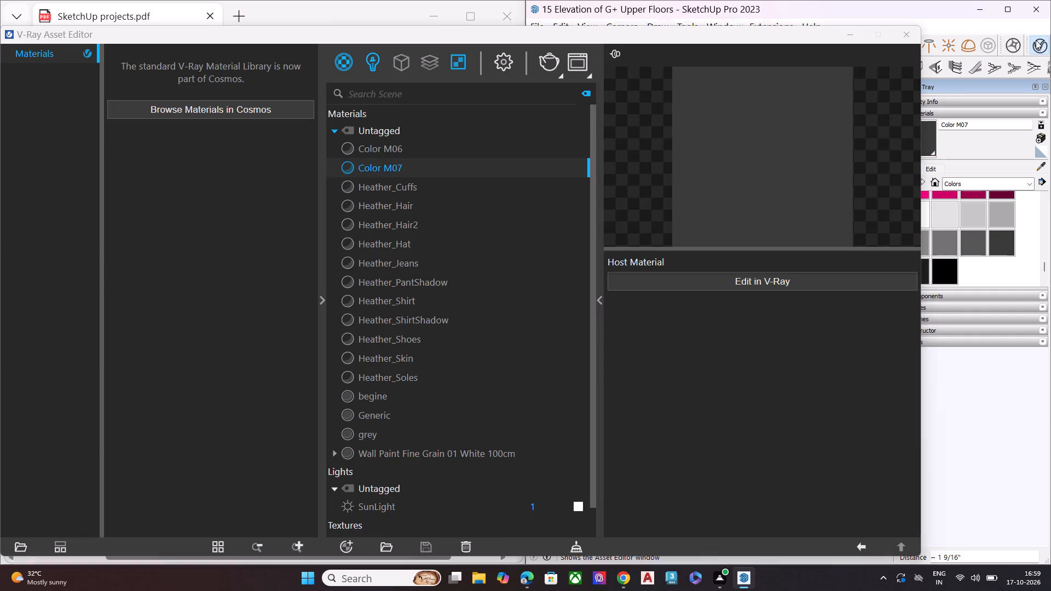
left_click(376, 421)
left_click(374, 432)
left_click(374, 390)
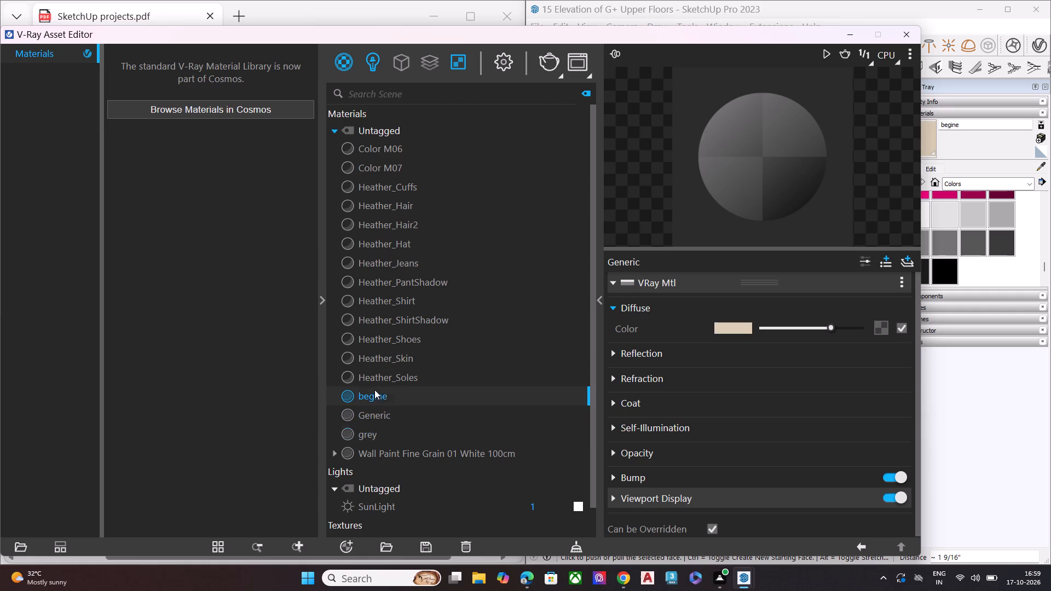
left_click(376, 395)
left_click(904, 38)
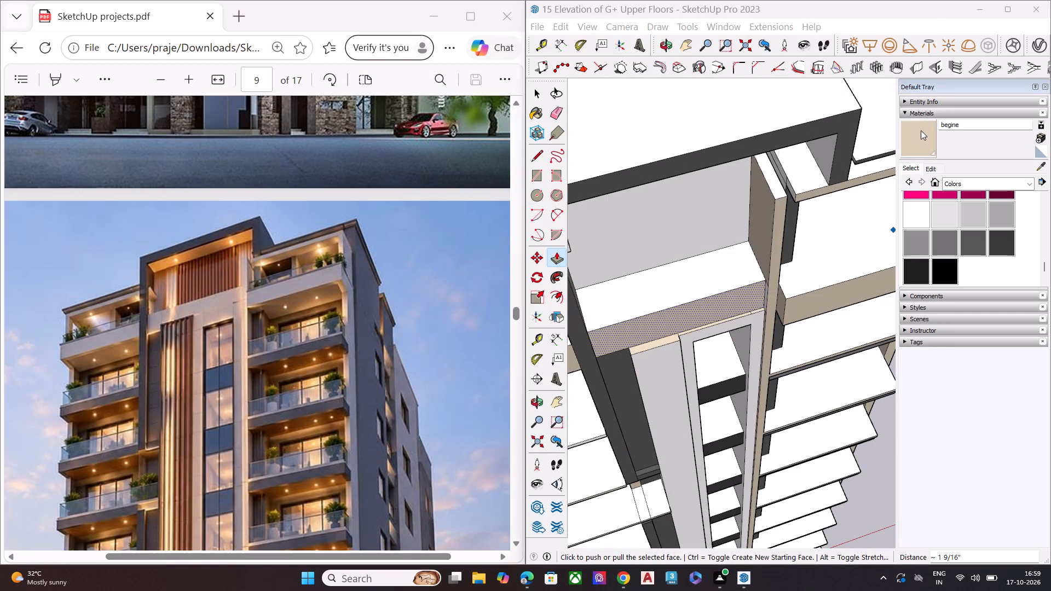
left_click(921, 130)
scroll(747, 329, "up", 8)
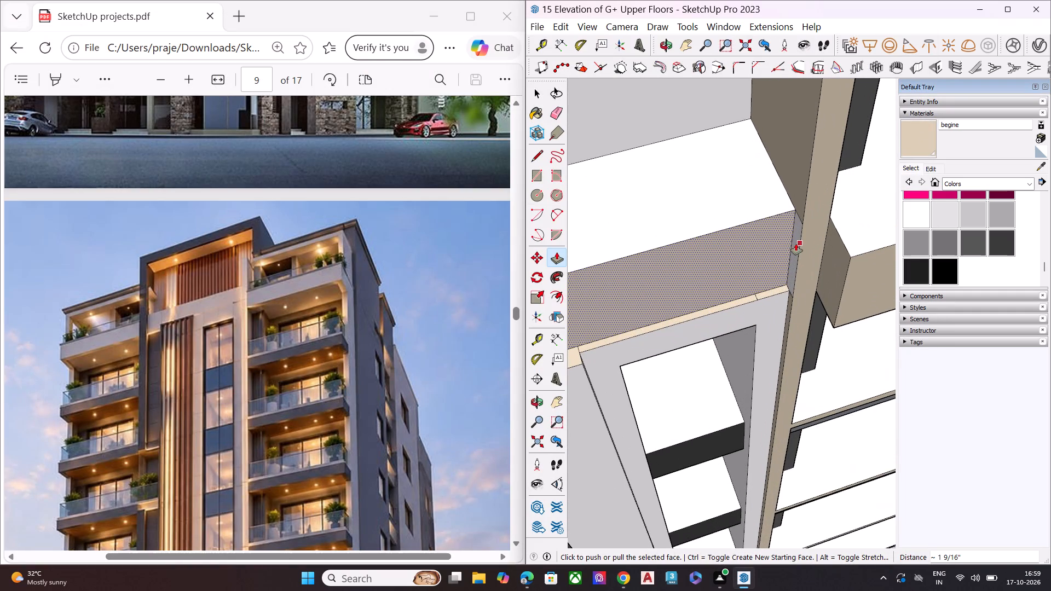
left_click(917, 145)
left_click(793, 254)
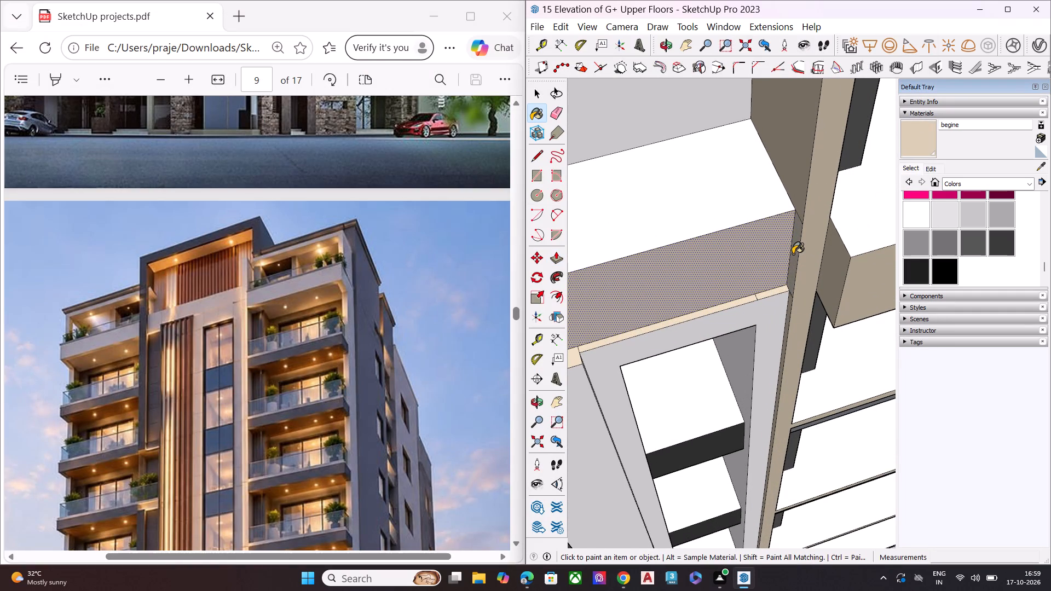
scroll(793, 254, "down", 6)
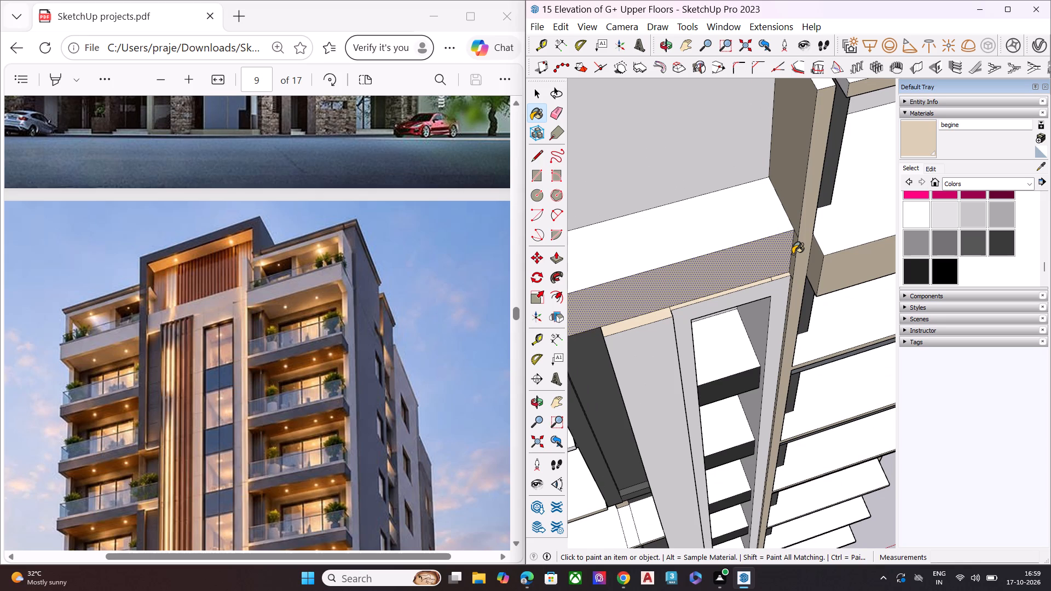
Paint the front face of the frame around the central window shaft with begine.
scroll(793, 254, "down", 7)
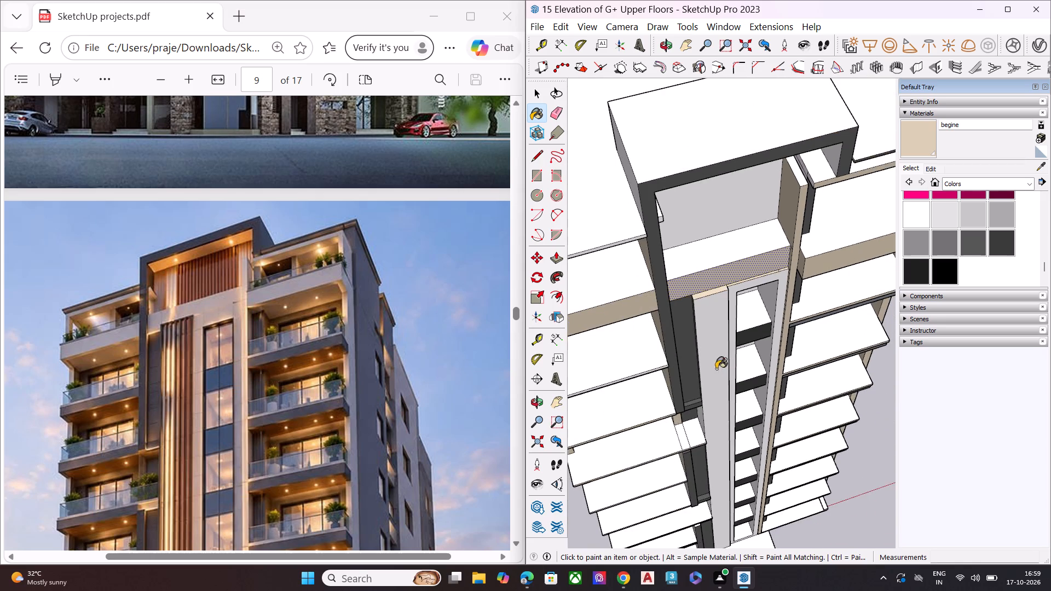
middle_click_drag(716, 369, 689, 309)
scroll(687, 317, "up", 7)
left_click(726, 198)
scroll(691, 263, "down", 7)
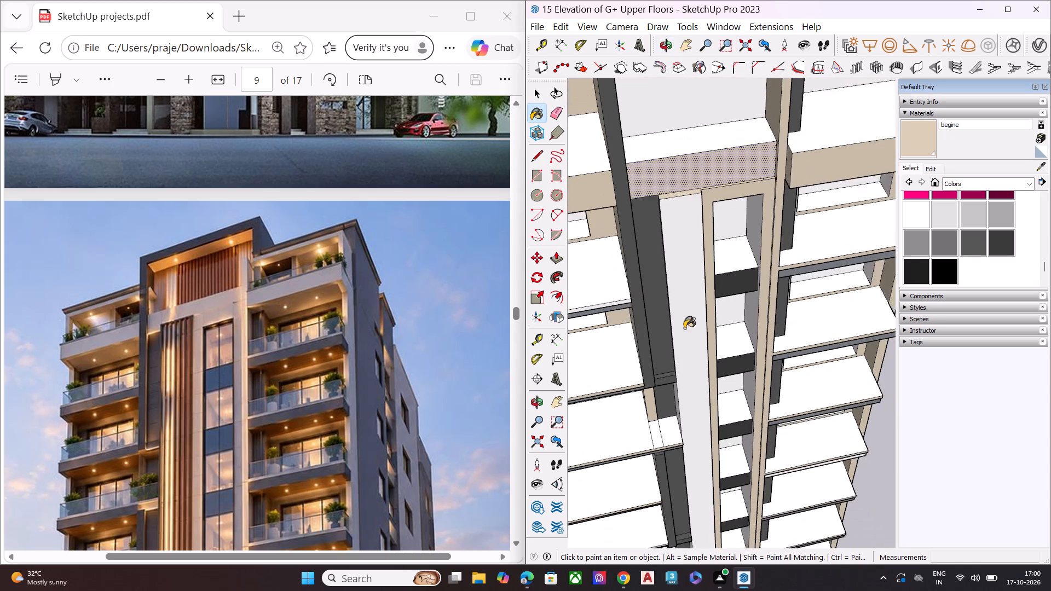
Paint the white side face of the corner post on the top left balcony with begine.
middle_click_drag(652, 397, 489, 369)
scroll(552, 308, "up", 1)
scroll(725, 279, "down", 6)
middle_click_drag(740, 455, 659, 449)
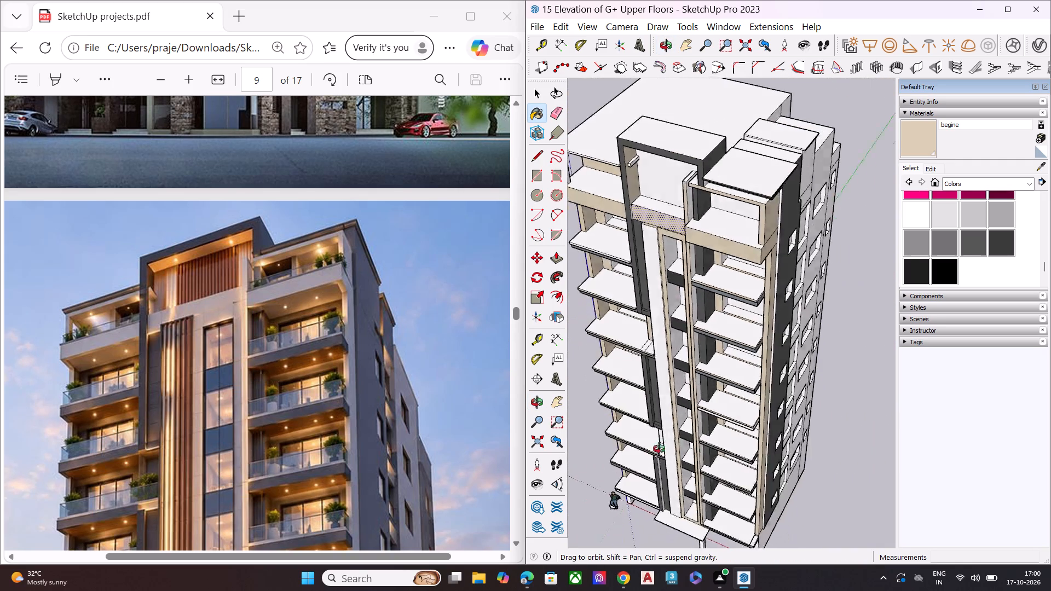
middle_click_drag(659, 449, 574, 276)
scroll(575, 19, "up", 5)
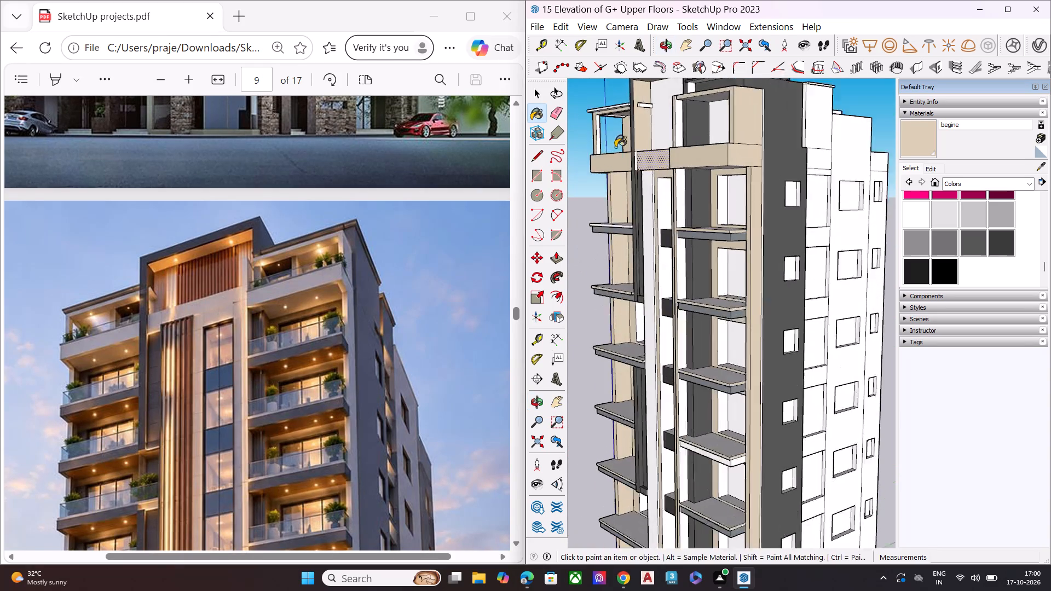
scroll(615, 147, "up", 3)
scroll(559, 89, "up", 9)
scroll(594, 104, "up", 13)
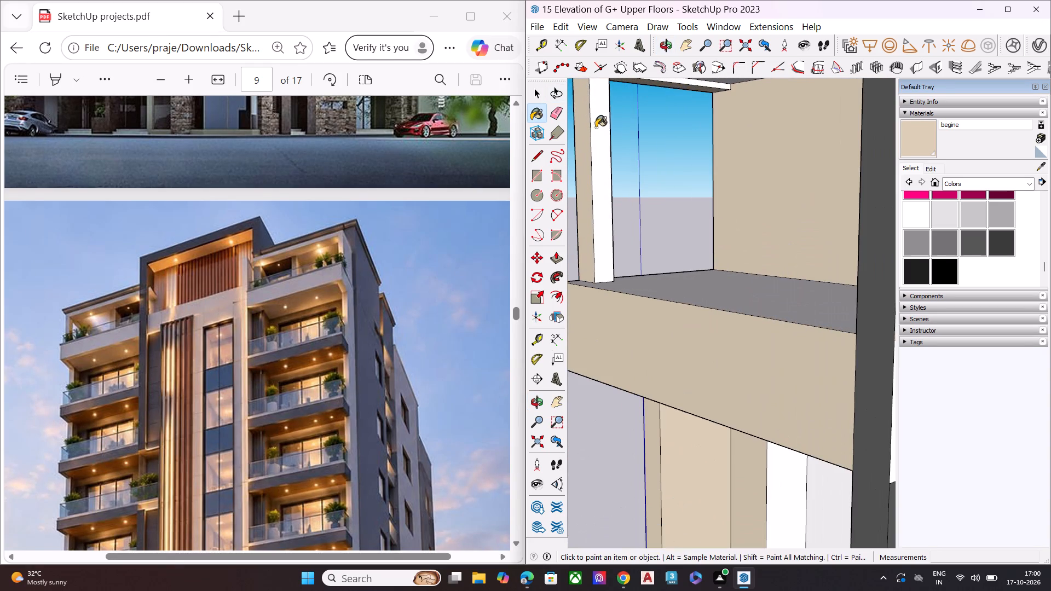
left_click(599, 132)
scroll(601, 182, "down", 5)
scroll(620, 145, "up", 2)
scroll(617, 137, "down", 1)
scroll(616, 136, "up", 6)
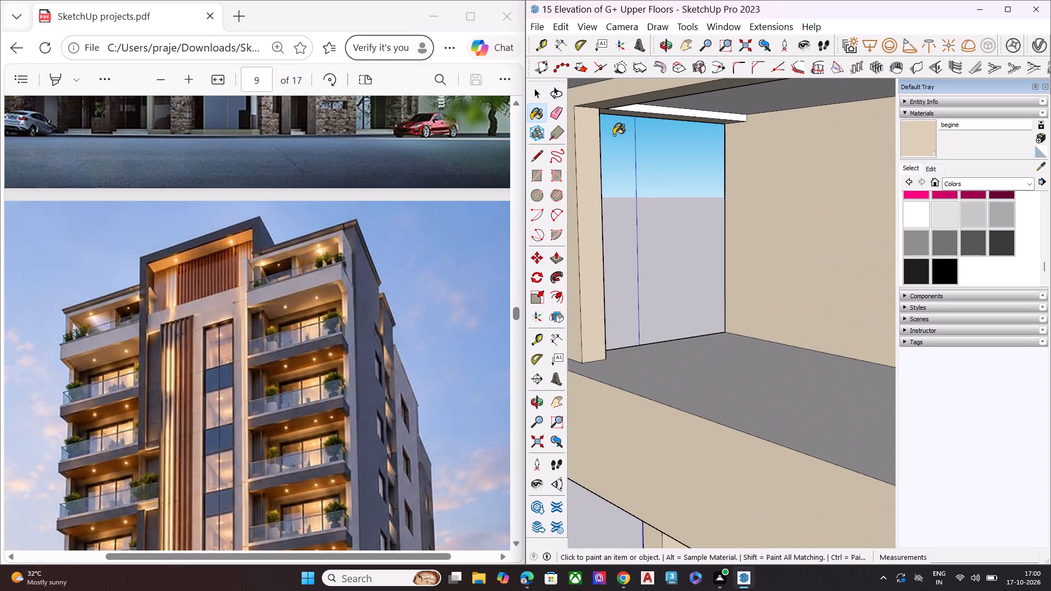
scroll(690, 251, "down", 7)
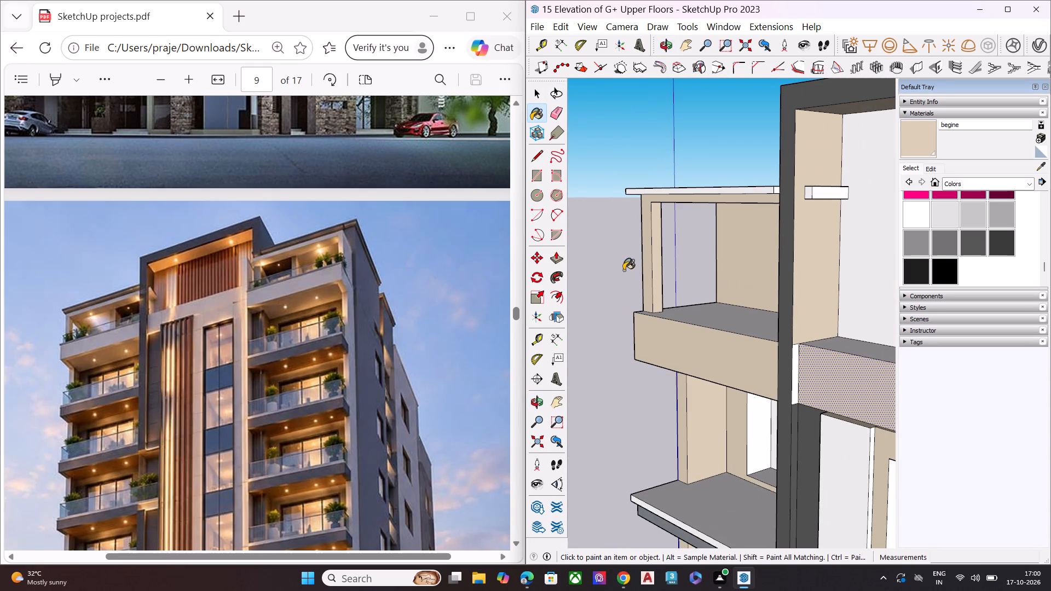
Paint the white side face of the beam under the top left balcony's roof slab with begine.
middle_click_drag(623, 270, 648, 158)
scroll(645, 221, "up", 9)
scroll(695, 226, "up", 6)
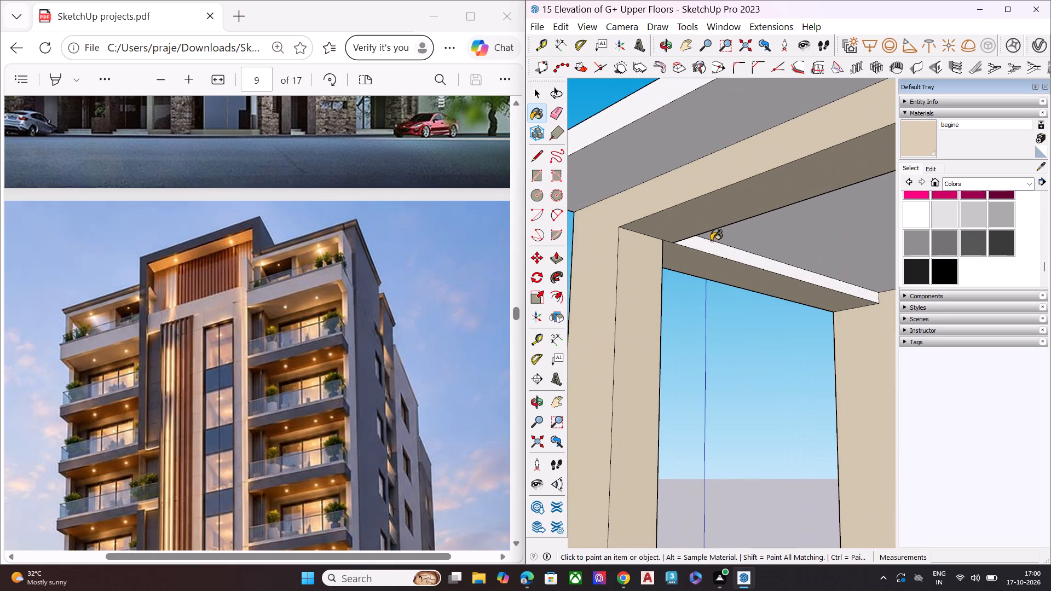
left_click(713, 242)
scroll(701, 263, "down", 7)
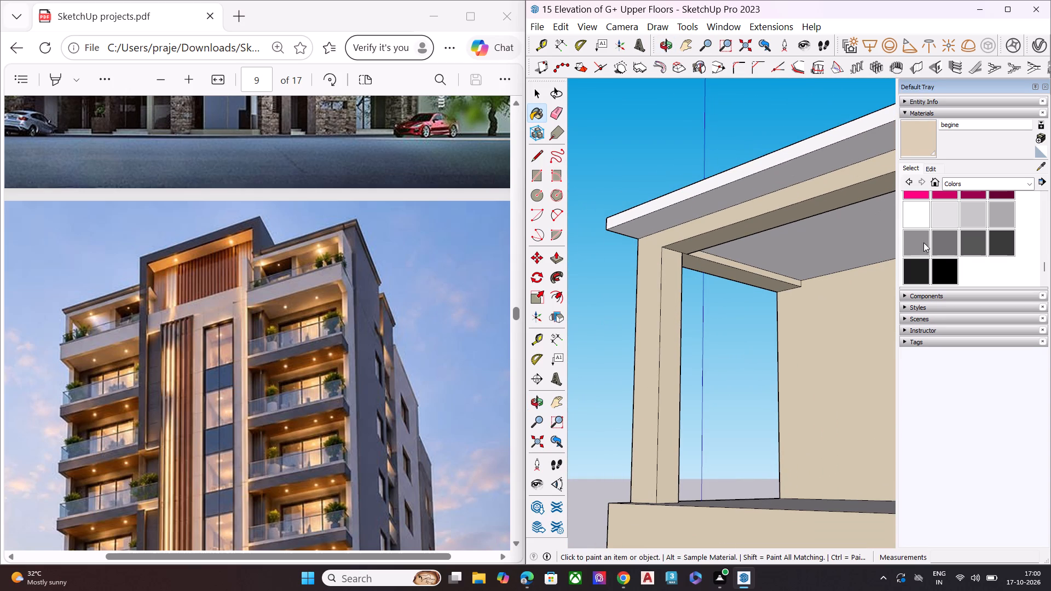
Paint the outer edges and underside of the roof slab over the top left balcony with Color M05.
left_click(949, 248)
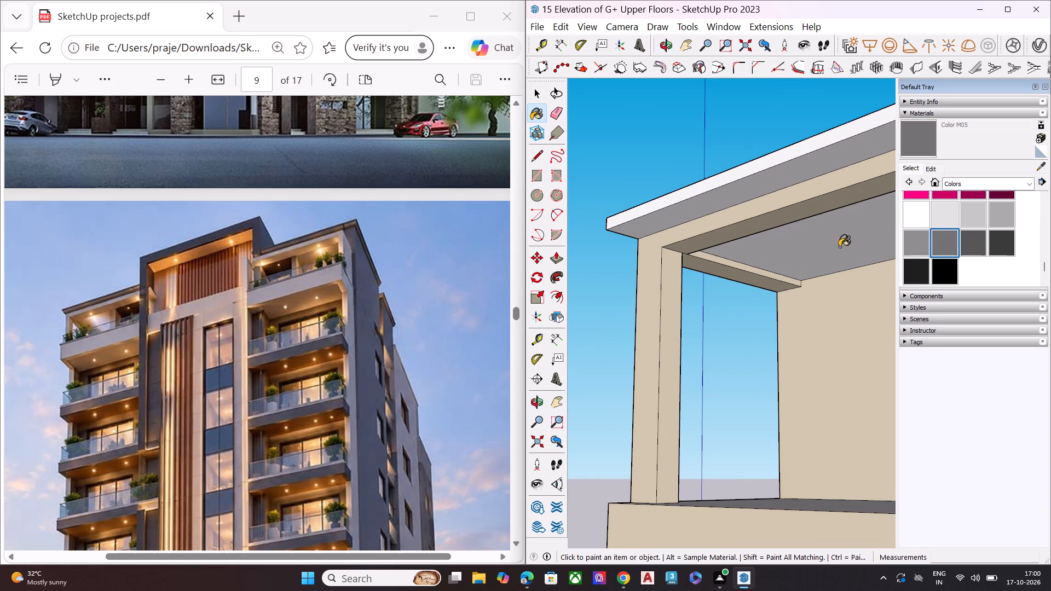
scroll(689, 212, "up", 4)
left_click(643, 205)
left_click(646, 215)
scroll(641, 222, "up", 1)
middle_click_drag(641, 222, 891, 250)
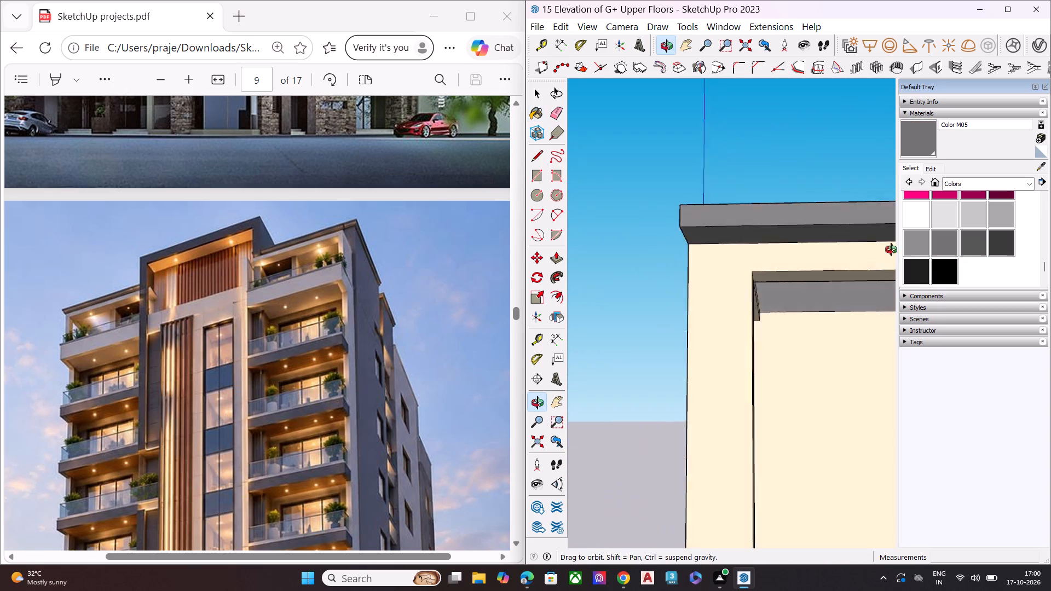
middle_click_drag(891, 250, 909, 254)
left_click(718, 229)
scroll(720, 229, "down", 4)
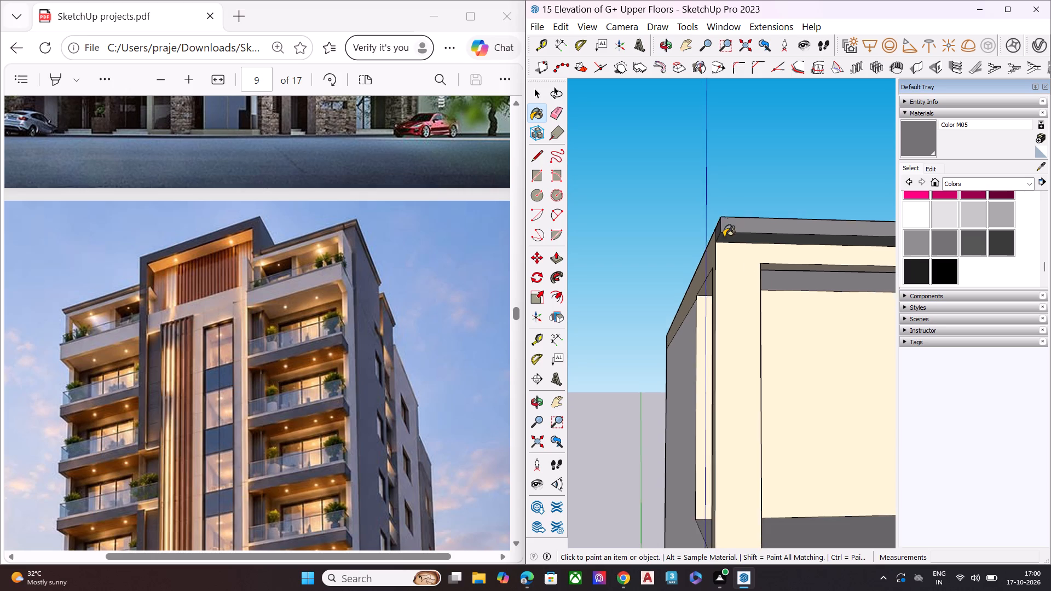
middle_click_drag(727, 245, 709, 100)
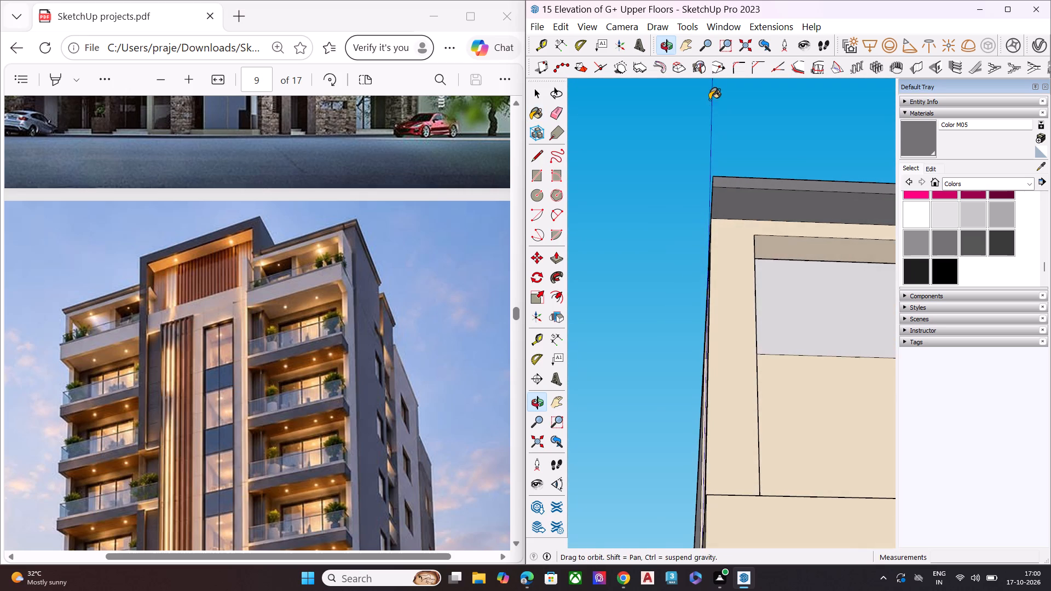
scroll(666, 248, "down", 10)
scroll(745, 263, "down", 8)
Paint the underside of the roof overhang above the top right balcony with Color M05.
middle_click_drag(786, 274, 680, 304)
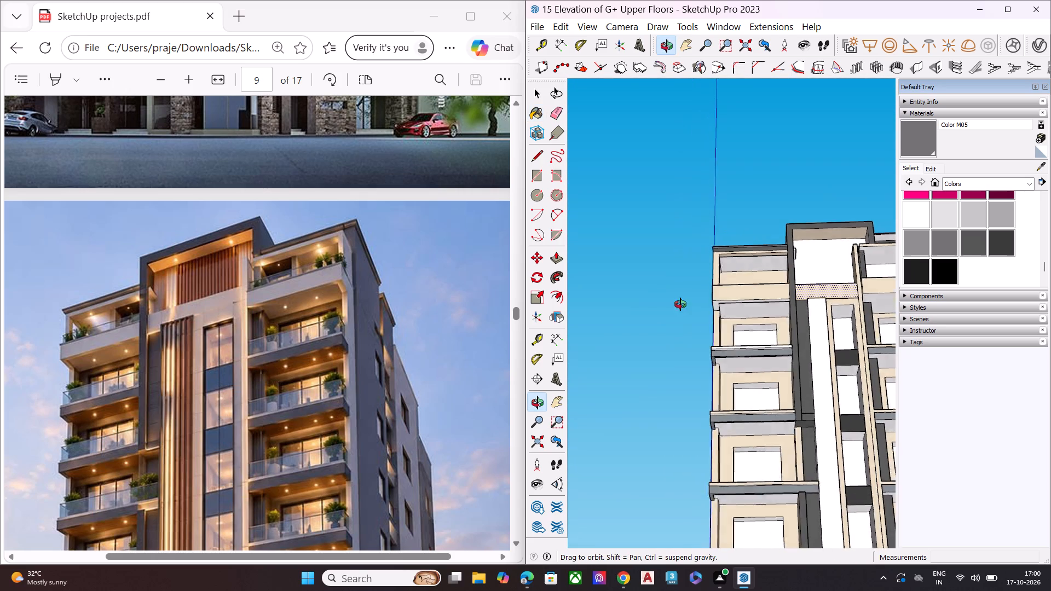
middle_click_drag(680, 304, 606, 378)
scroll(721, 267, "up", 3)
scroll(696, 274, "down", 8)
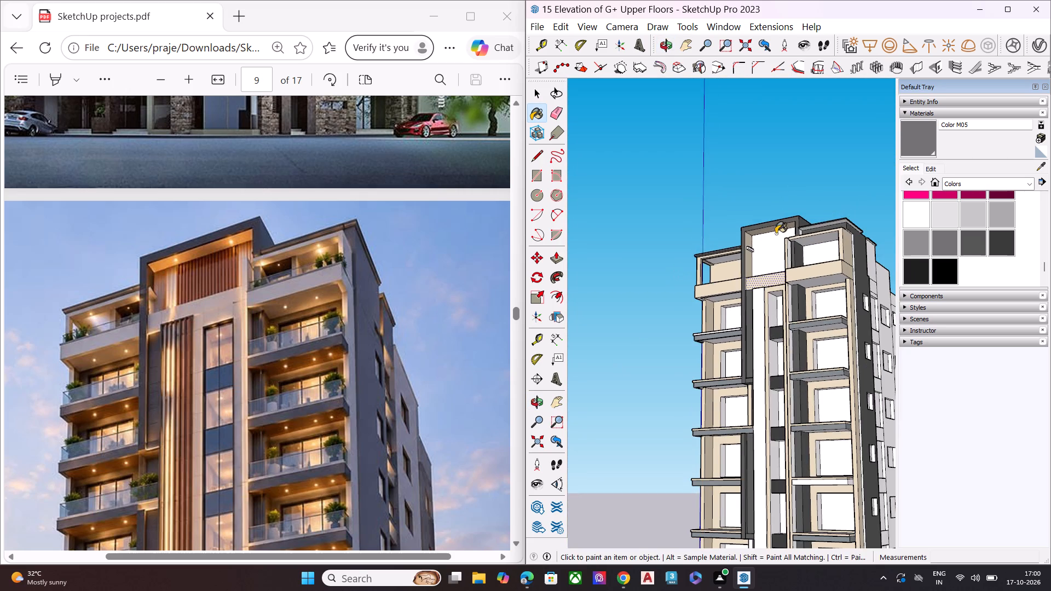
scroll(844, 192, "up", 16)
left_click(734, 269)
middle_click_drag(792, 280, 718, 306)
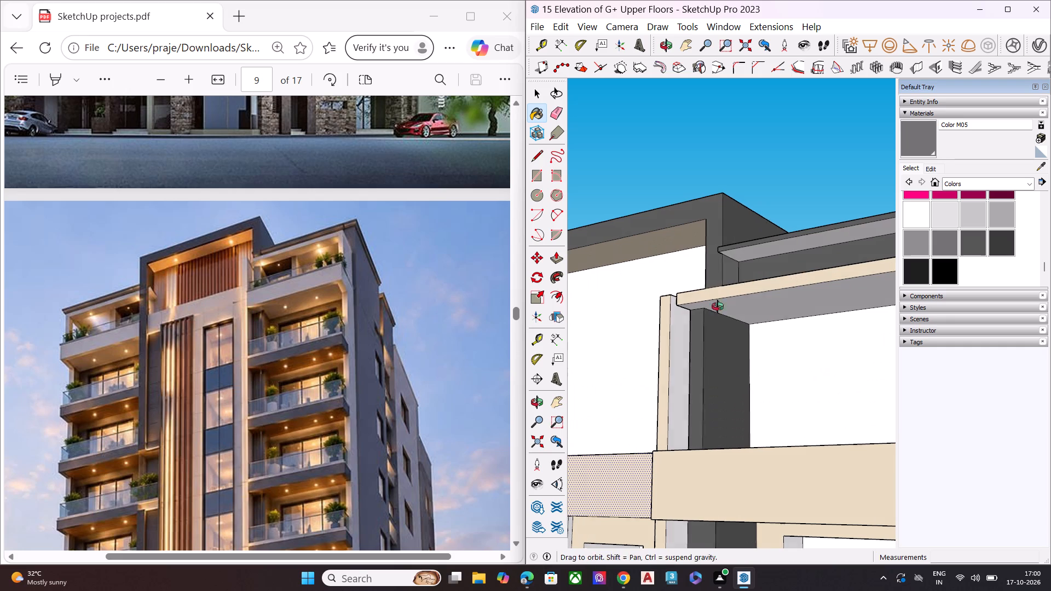
middle_click_drag(718, 306, 608, 342)
middle_click_drag(595, 269, 613, 200)
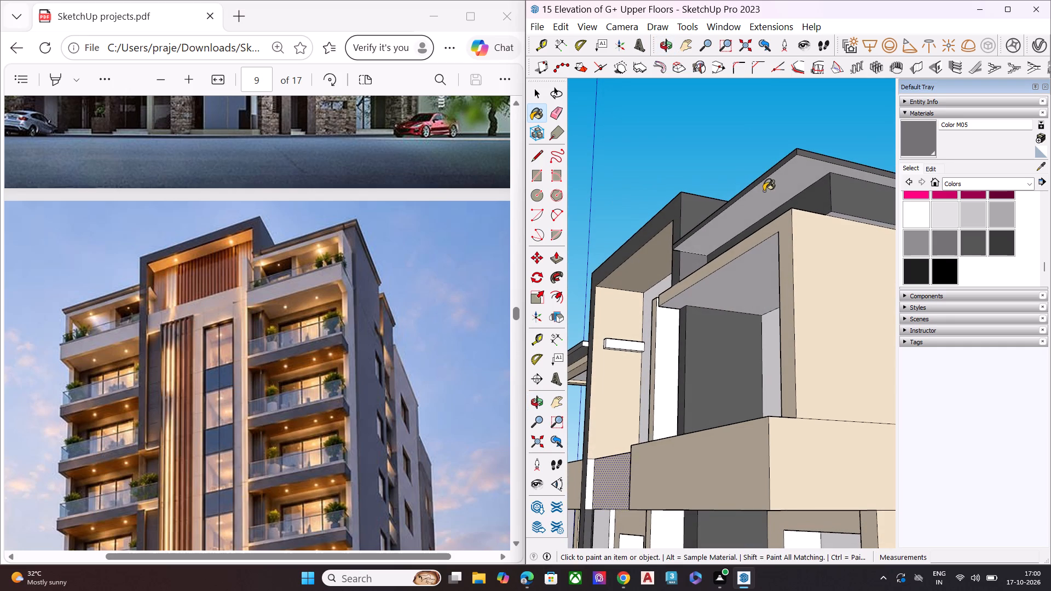
left_click(764, 192)
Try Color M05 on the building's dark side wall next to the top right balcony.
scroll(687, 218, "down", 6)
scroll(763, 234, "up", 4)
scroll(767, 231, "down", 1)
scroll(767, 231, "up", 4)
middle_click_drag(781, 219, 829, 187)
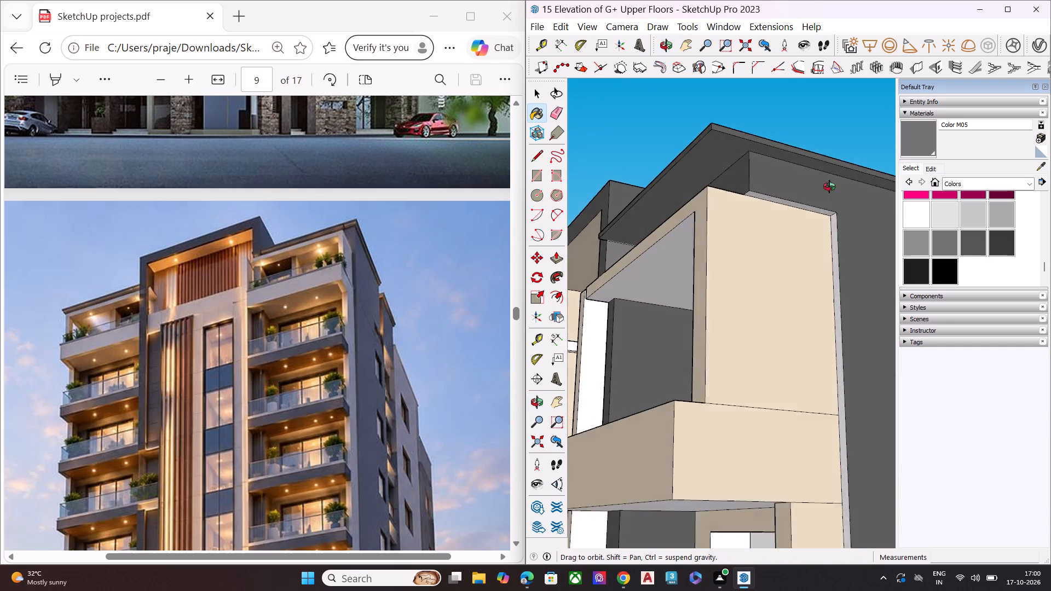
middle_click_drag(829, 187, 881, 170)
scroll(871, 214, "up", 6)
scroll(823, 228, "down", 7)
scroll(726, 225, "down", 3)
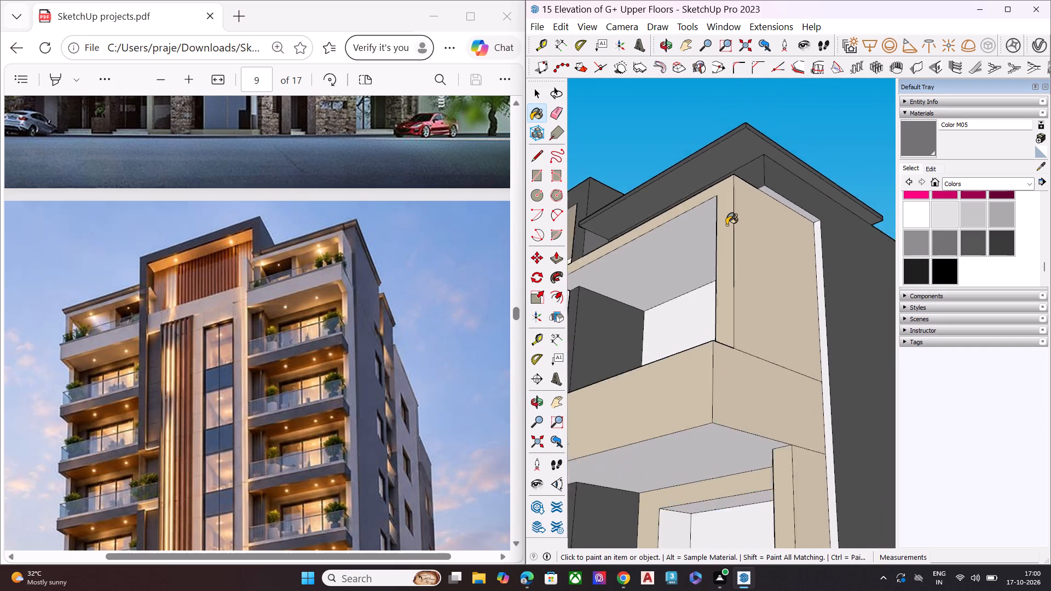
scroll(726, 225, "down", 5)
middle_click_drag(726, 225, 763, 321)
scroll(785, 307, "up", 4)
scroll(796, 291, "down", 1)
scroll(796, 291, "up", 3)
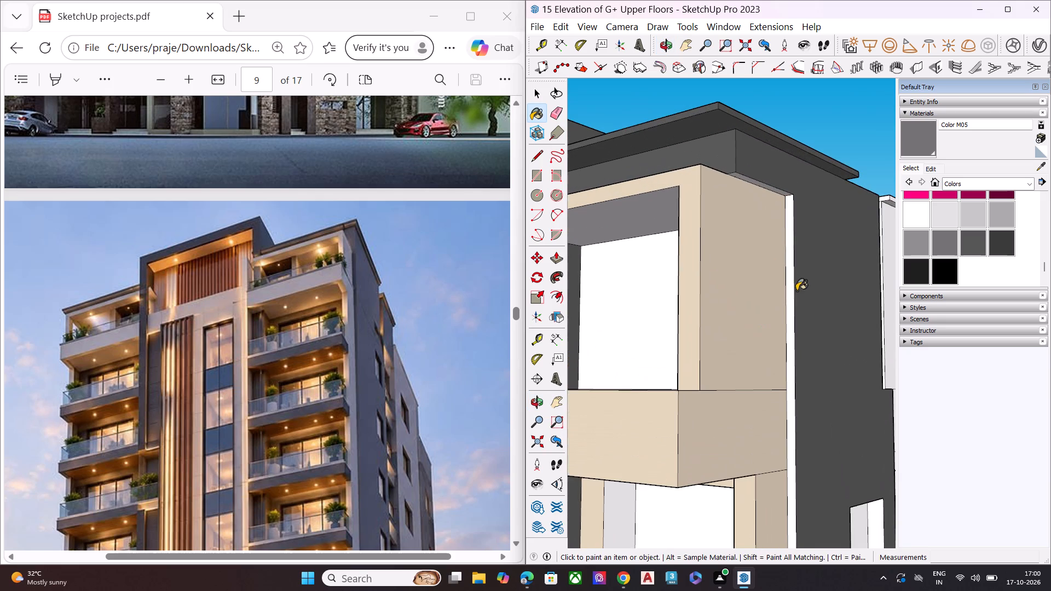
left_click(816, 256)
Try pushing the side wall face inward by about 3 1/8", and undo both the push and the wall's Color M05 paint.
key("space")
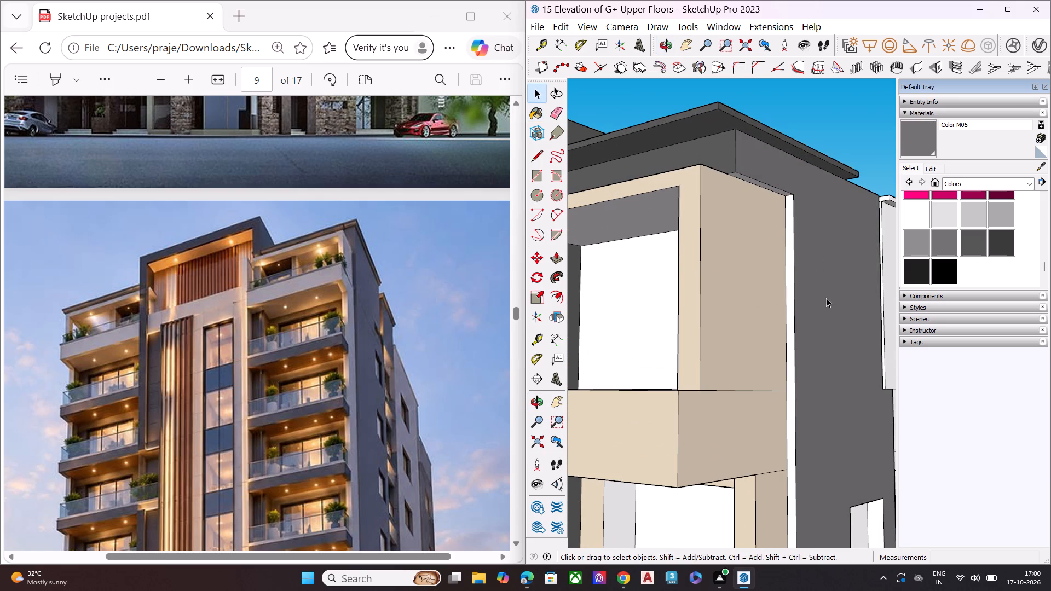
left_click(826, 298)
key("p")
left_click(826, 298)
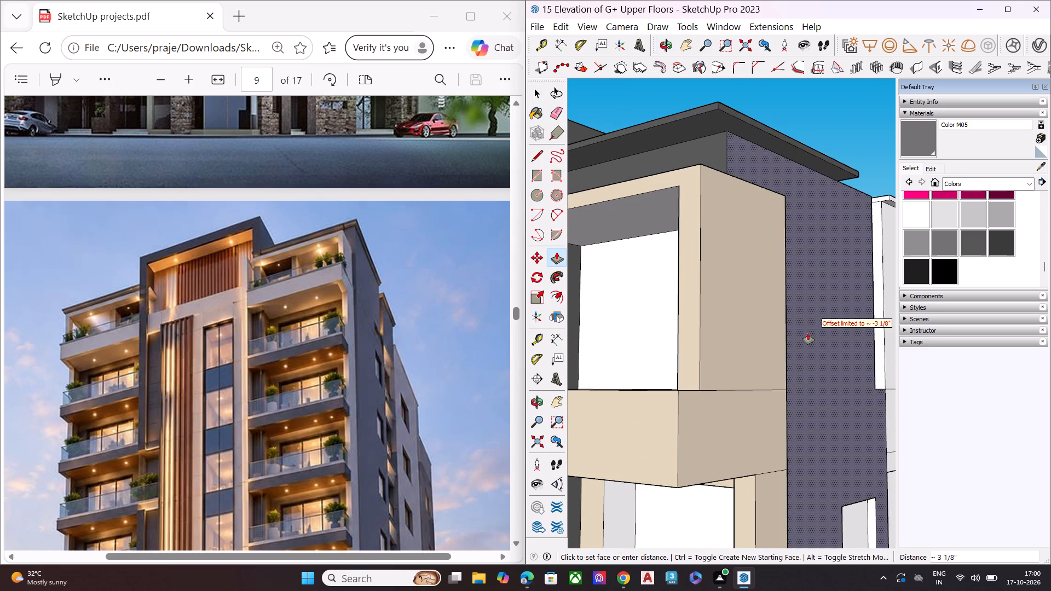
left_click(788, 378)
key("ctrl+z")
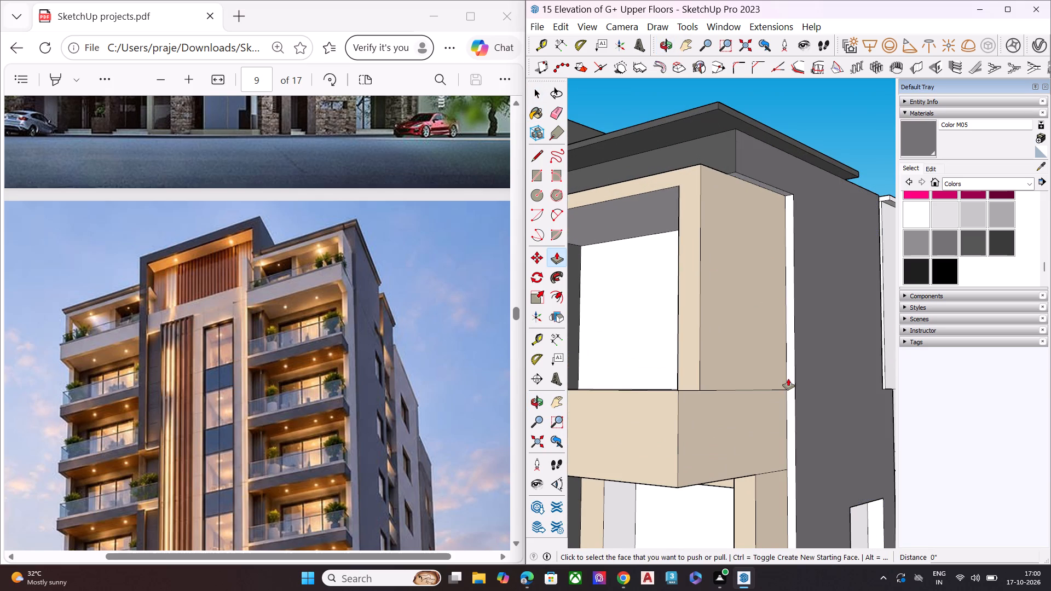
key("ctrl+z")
Push/Pull the dark side wall beside the top right balcony until it is flush with the adjoining beige wall.
key("space")
left_click(819, 332)
key("p")
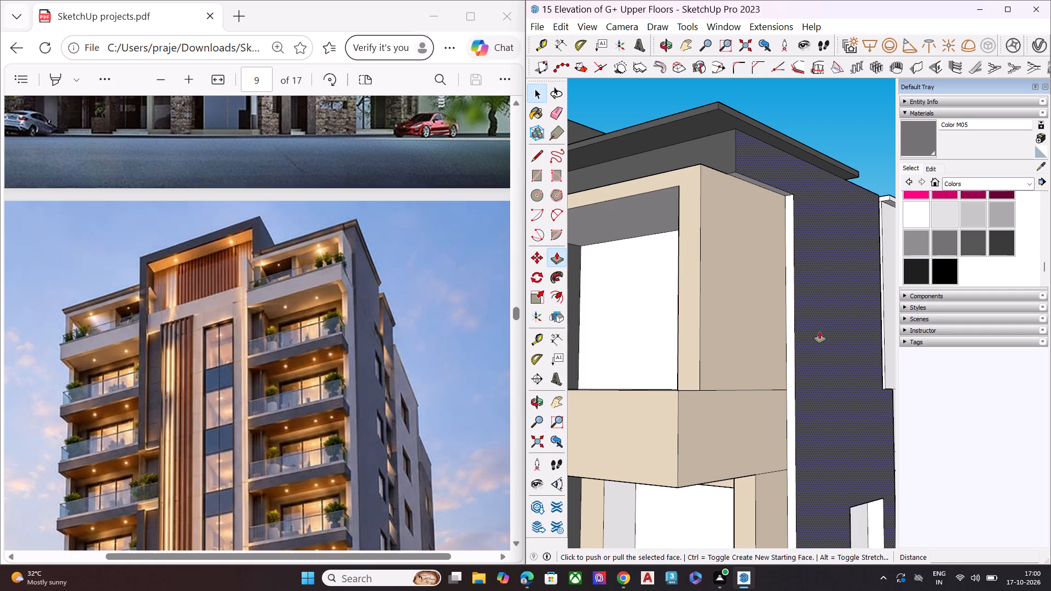
left_click(819, 332)
left_click(787, 401)
scroll(744, 318, "down", 6)
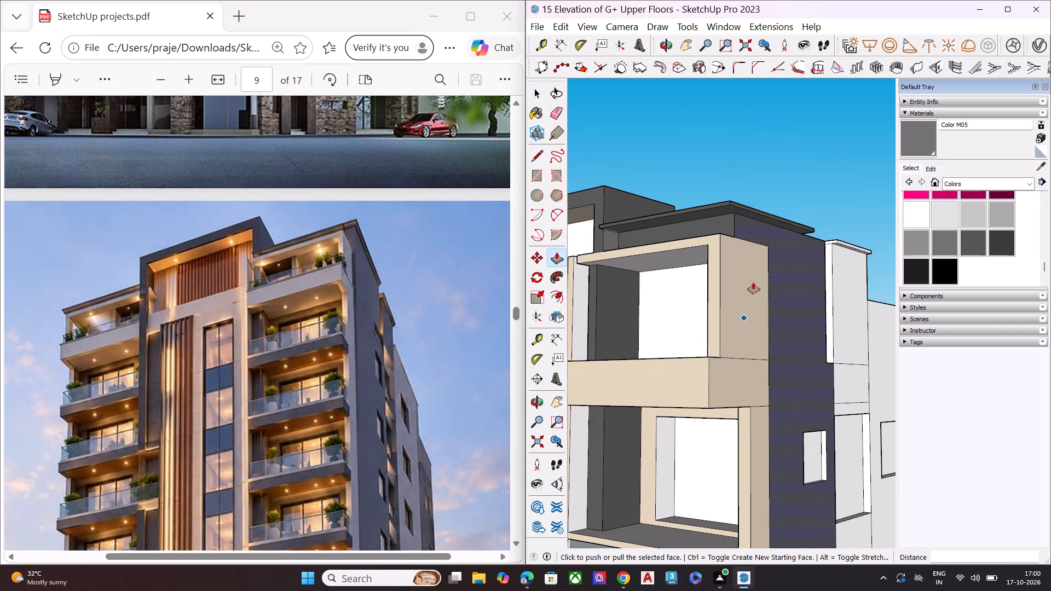
key("space")
left_click(808, 189)
Paint the white upper edge strips of the left balcony slab just below the top balcony with the begine material.
scroll(804, 192, "down", 4)
middle_click_drag(788, 222, 787, 183)
scroll(787, 183, "up", 1)
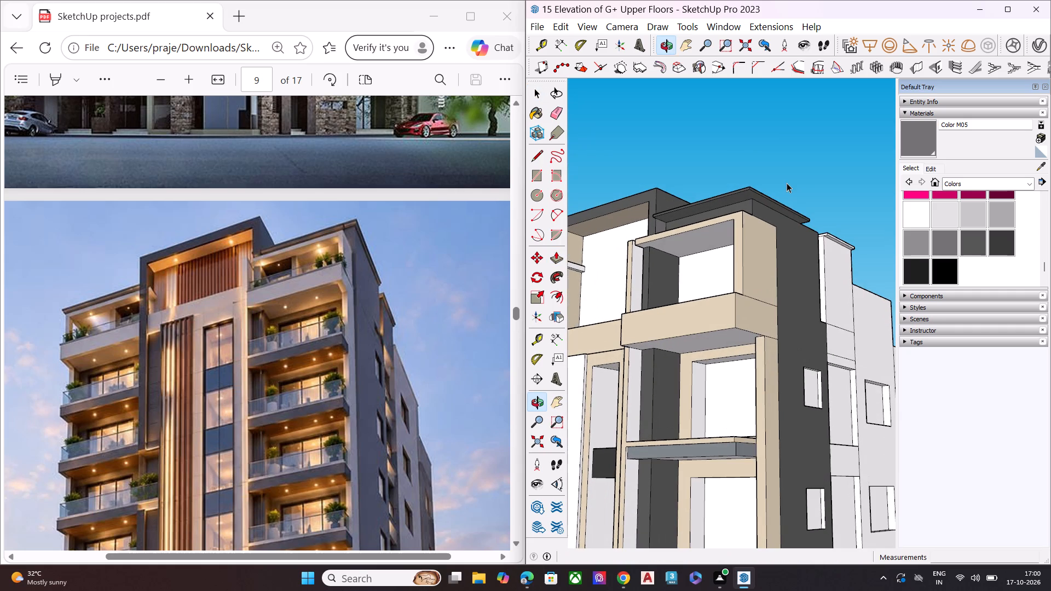
scroll(786, 184, "down", 6)
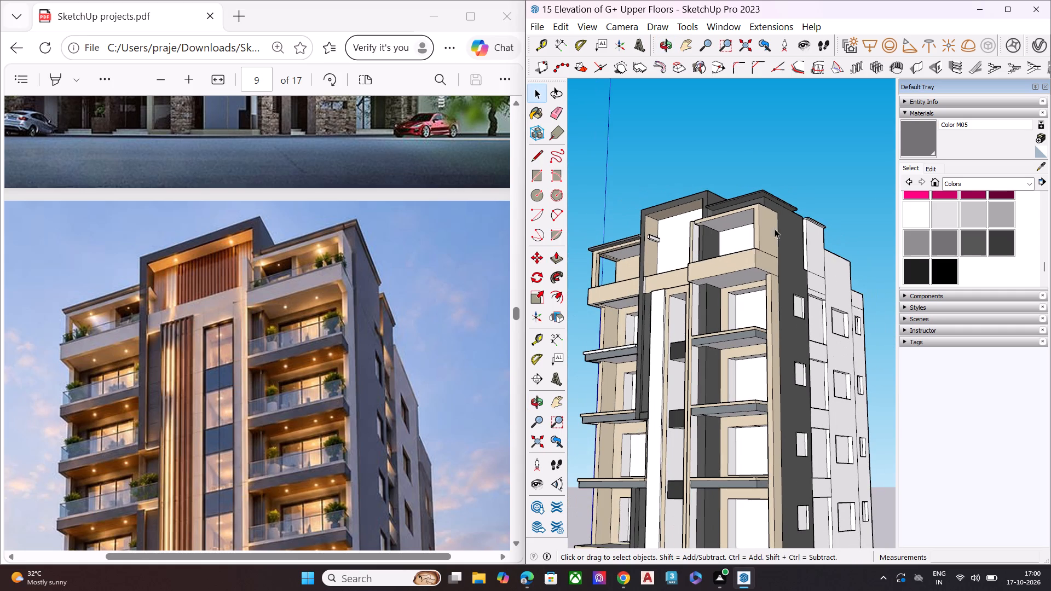
middle_click_drag(729, 259, 873, 160)
middle_click_drag(694, 271, 806, 205)
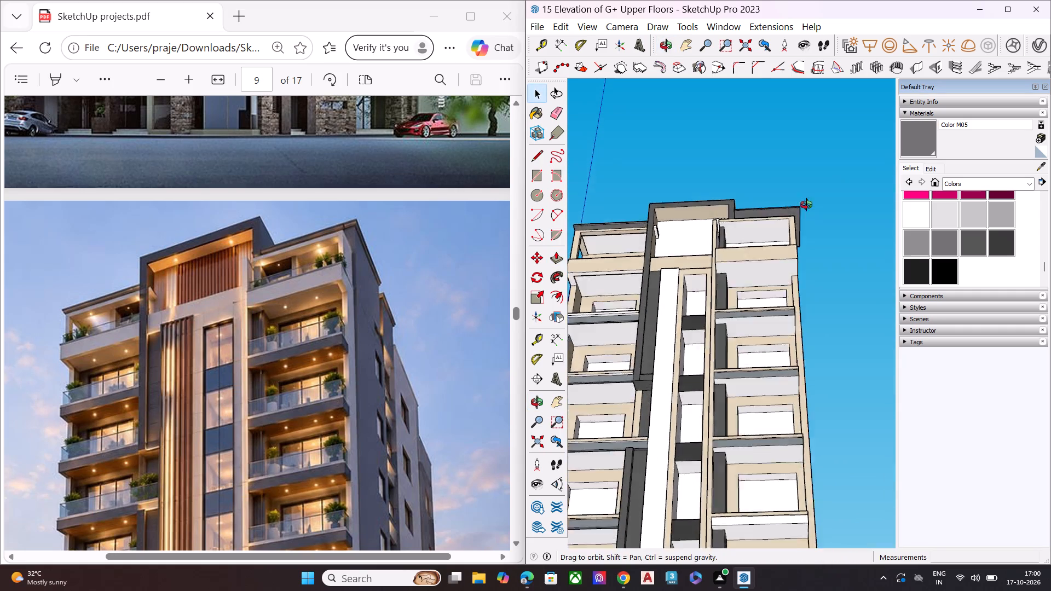
middle_click_drag(806, 205, 900, 189)
scroll(592, 234, "up", 7)
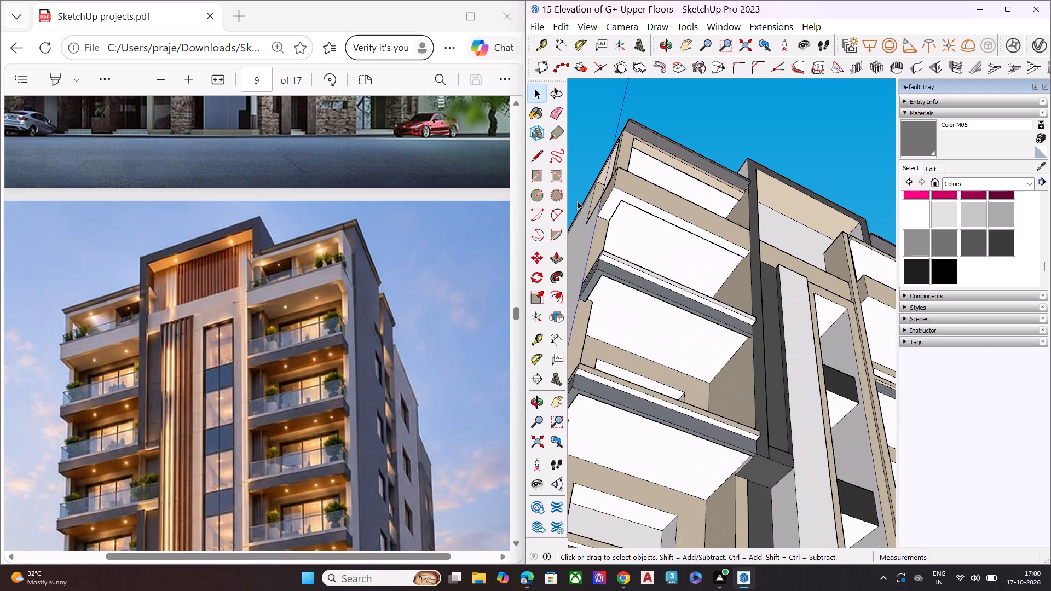
scroll(854, 238, "down", 1)
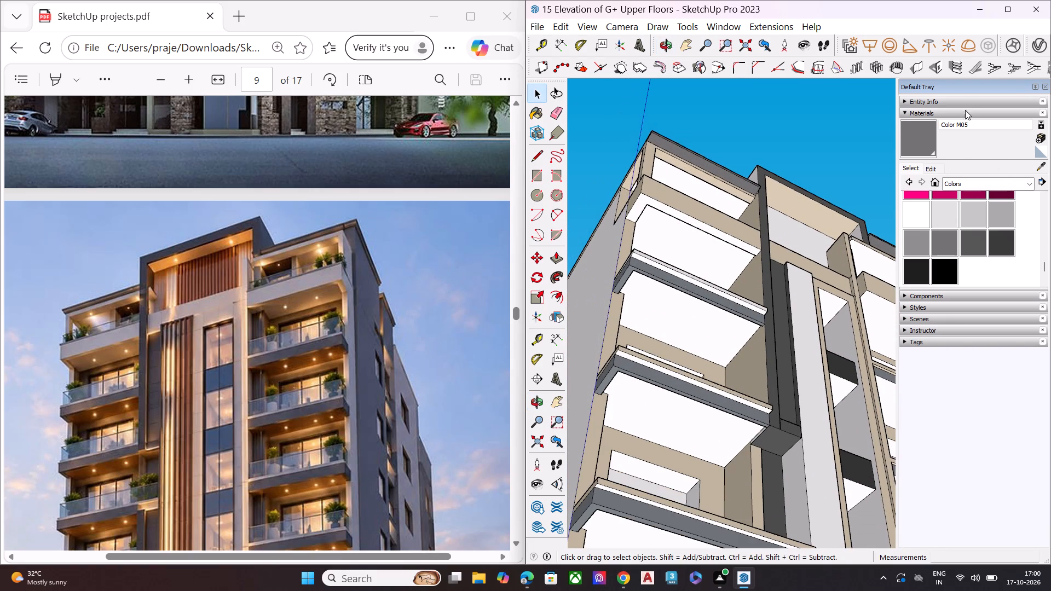
left_click(1039, 50)
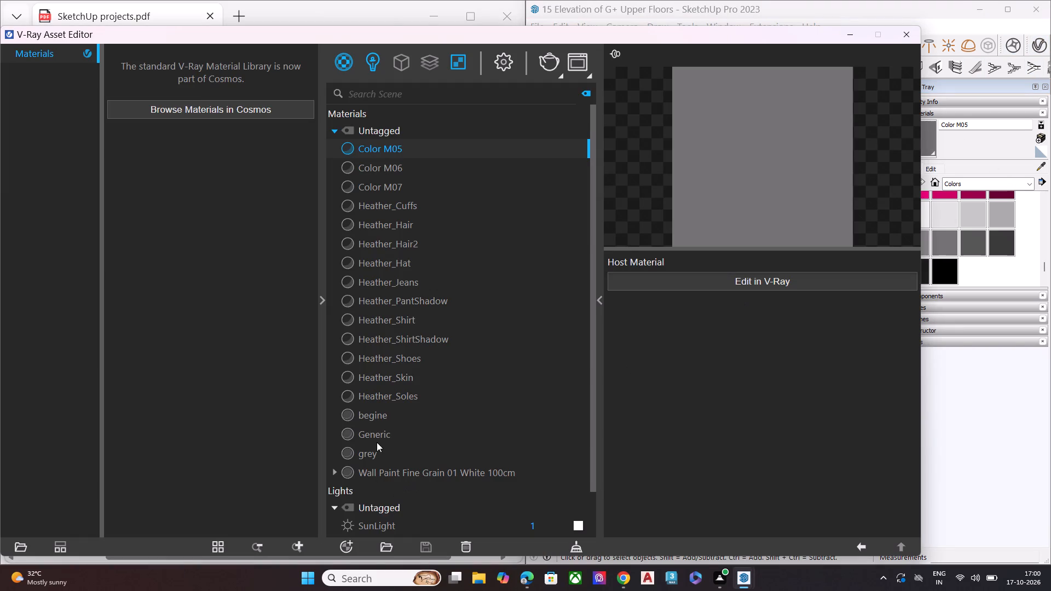
double_click(381, 419)
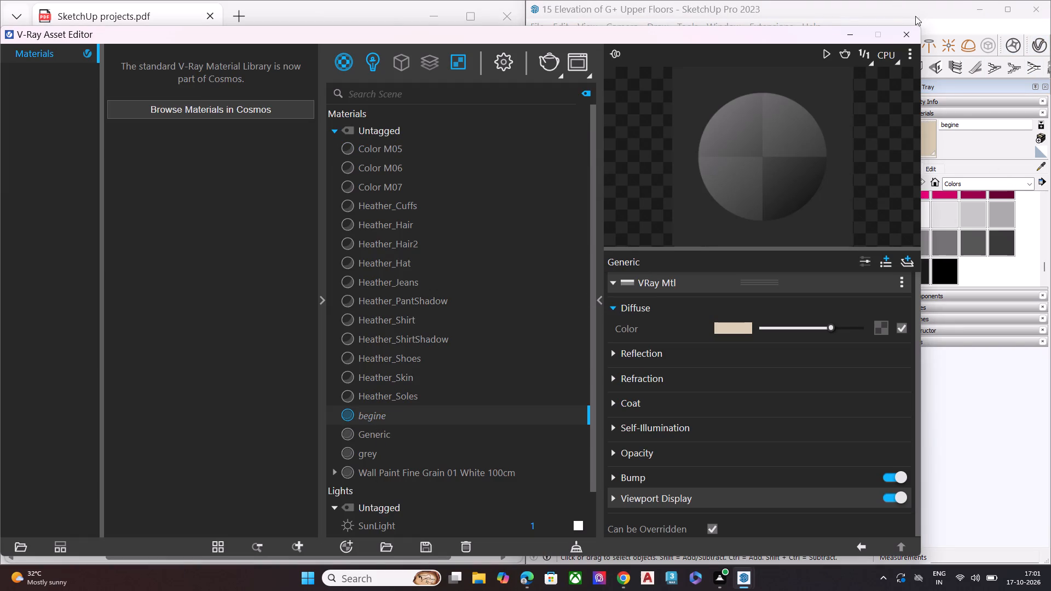
left_click(909, 27)
left_click(919, 119)
left_click(914, 149)
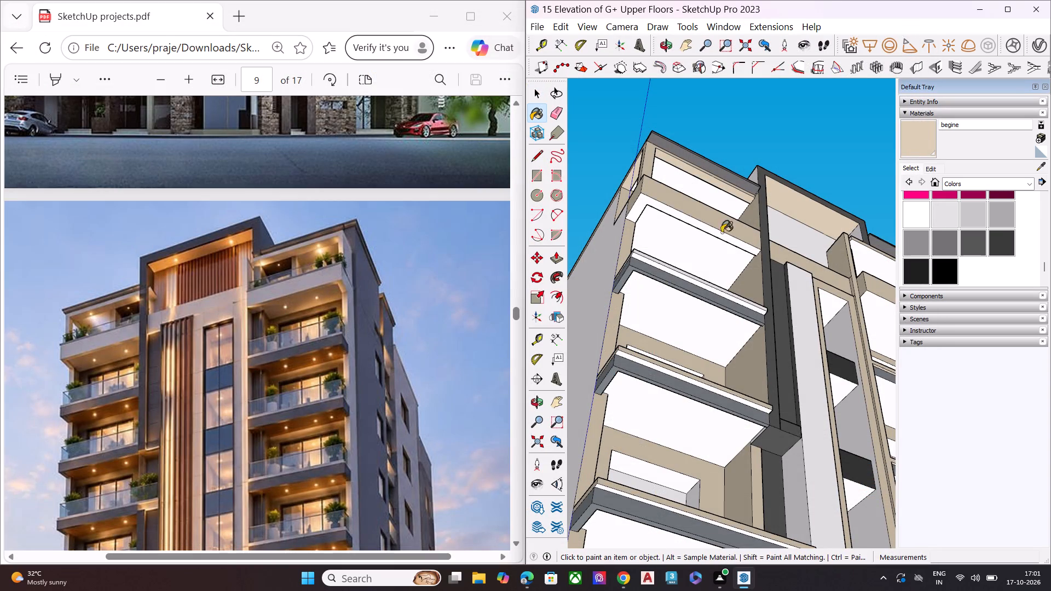
scroll(596, 268, "down", 2)
scroll(614, 250, "up", 8)
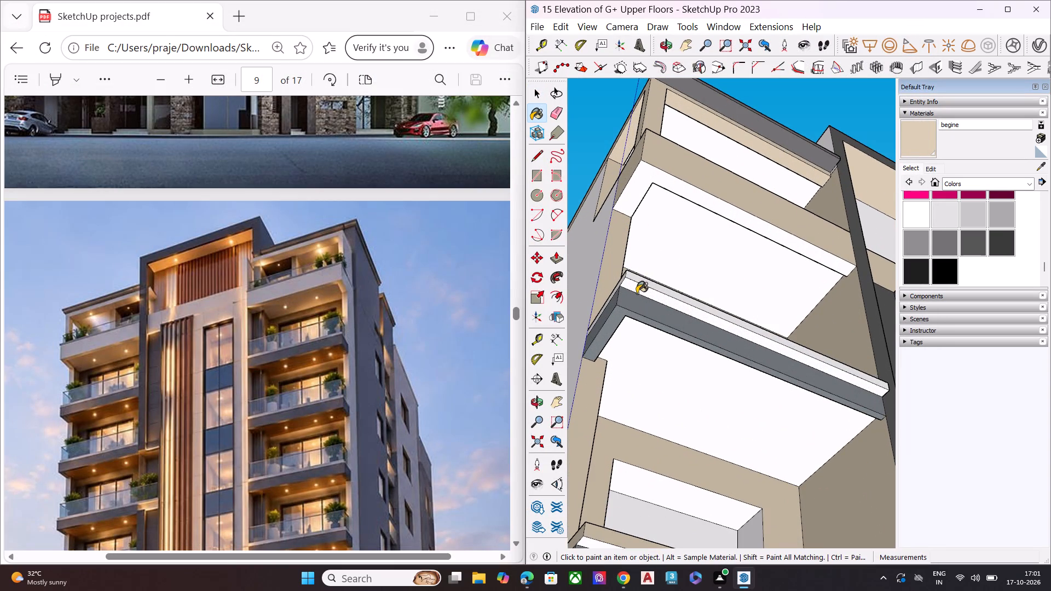
middle_click_drag(645, 290, 705, 324)
scroll(705, 324, "up", 8)
left_click(662, 302)
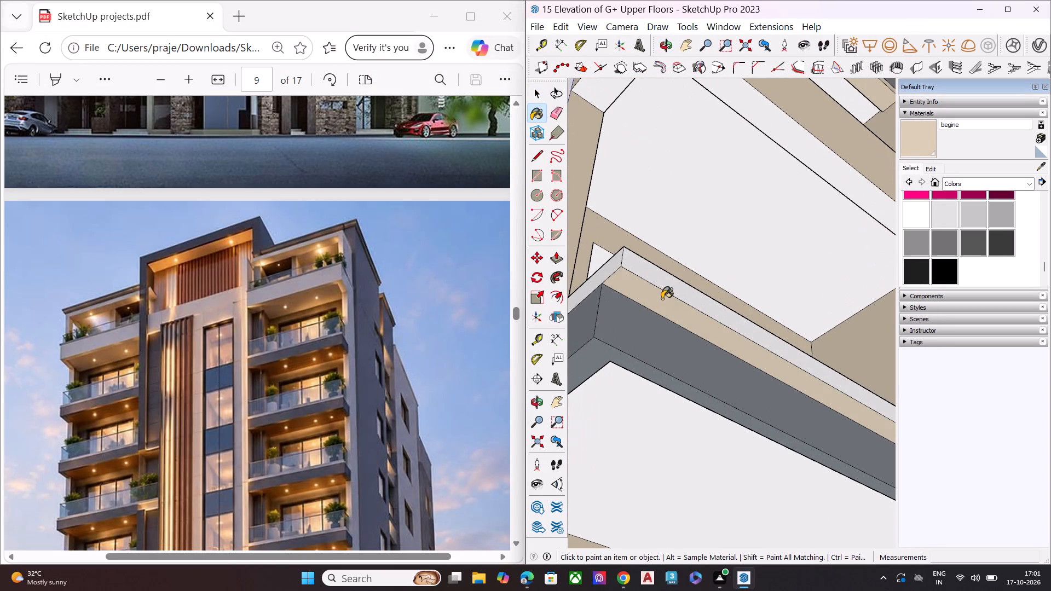
left_click(665, 283)
left_click(603, 273)
scroll(663, 277, "down", 6)
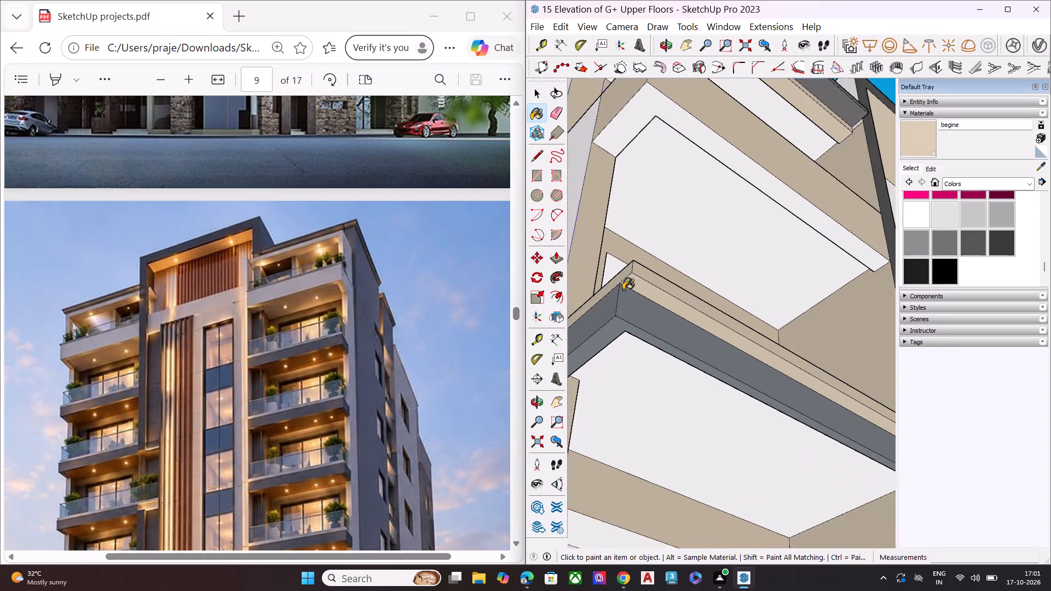
Paint the underside rim of the top left balcony's parapet with the begine material.
scroll(623, 290, "down", 10)
middle_click_drag(680, 355, 672, 485)
middle_click(670, 488)
middle_click_drag(669, 488, 665, 465)
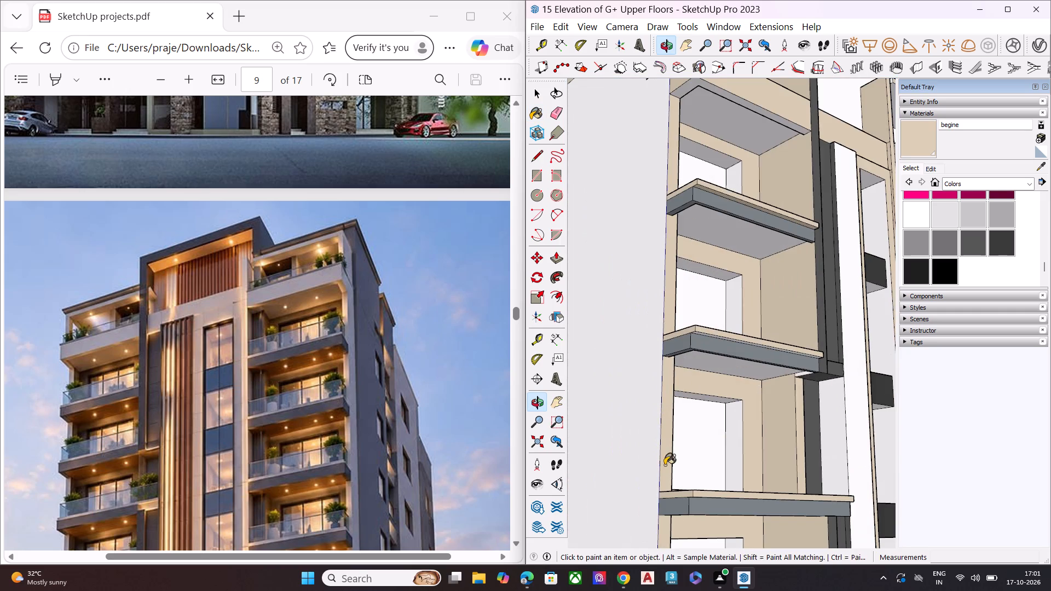
middle_click_drag(665, 465, 678, 372)
scroll(678, 372, "up", 3)
scroll(674, 372, "down", 7)
middle_click_drag(706, 88, 709, 74)
scroll(708, 78, "up", 3)
scroll(697, 146, "down", 4)
scroll(697, 146, "up", 1)
scroll(697, 146, "down", 1)
scroll(697, 146, "up", 1)
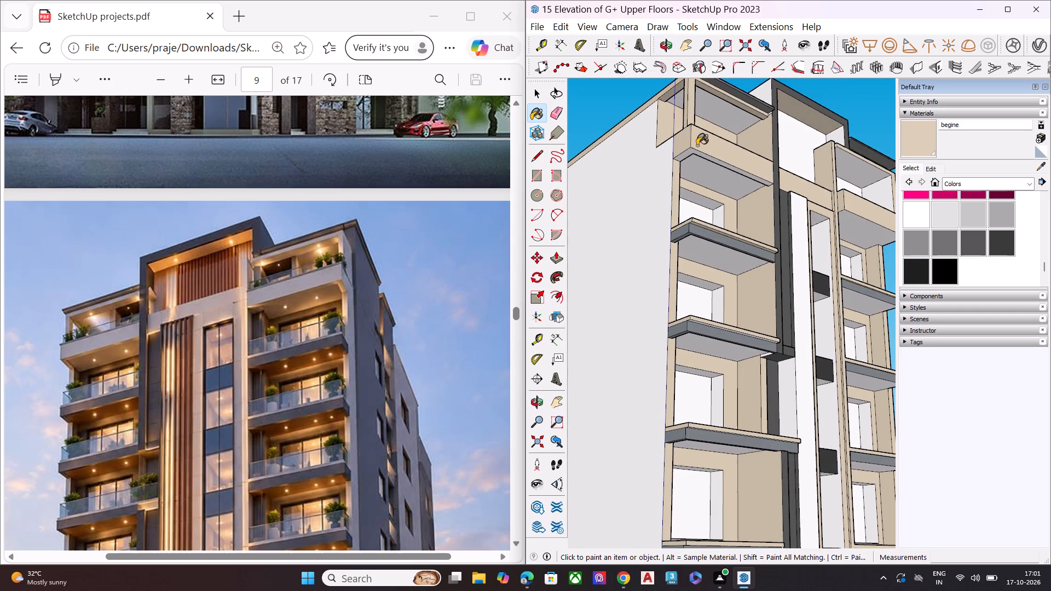
scroll(697, 146, "up", 11)
left_click(684, 153)
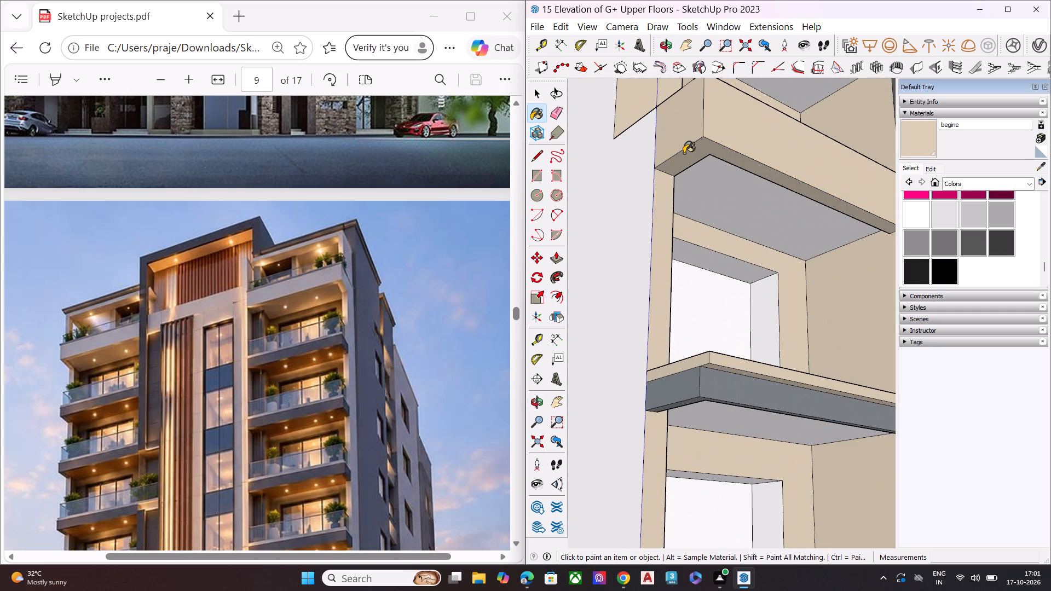
Paint the remaining white edge strips of the left balcony slabs further down with the begine material.
scroll(695, 199, "down", 9)
scroll(628, 281, "down", 7)
middle_click_drag(643, 347, 676, 159)
scroll(683, 216, "up", 7)
scroll(672, 345, "up", 3)
scroll(672, 345, "down", 1)
scroll(672, 345, "up", 5)
left_click(673, 314)
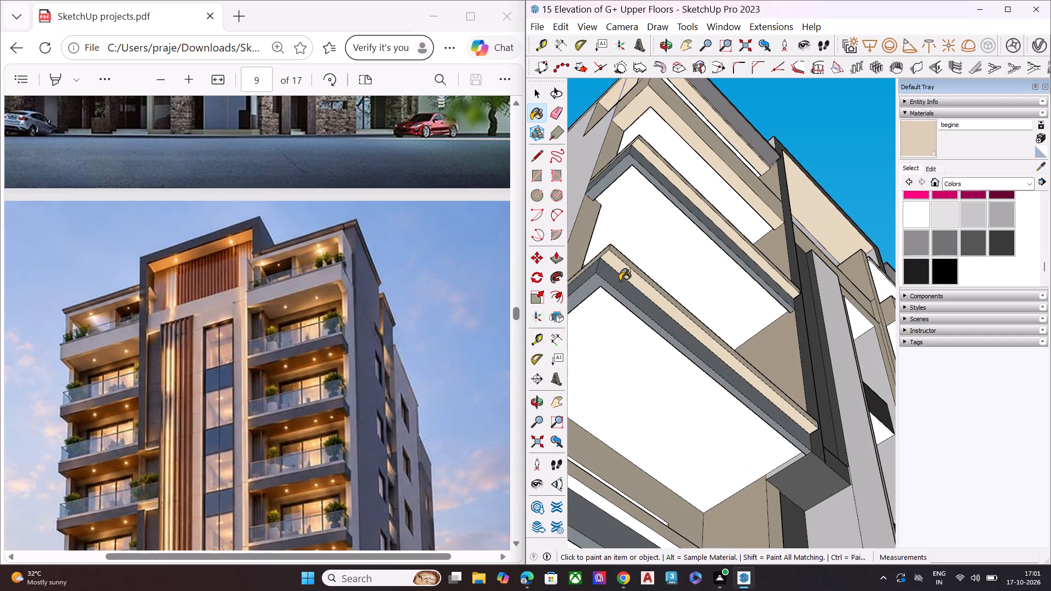
scroll(664, 304, "down", 7)
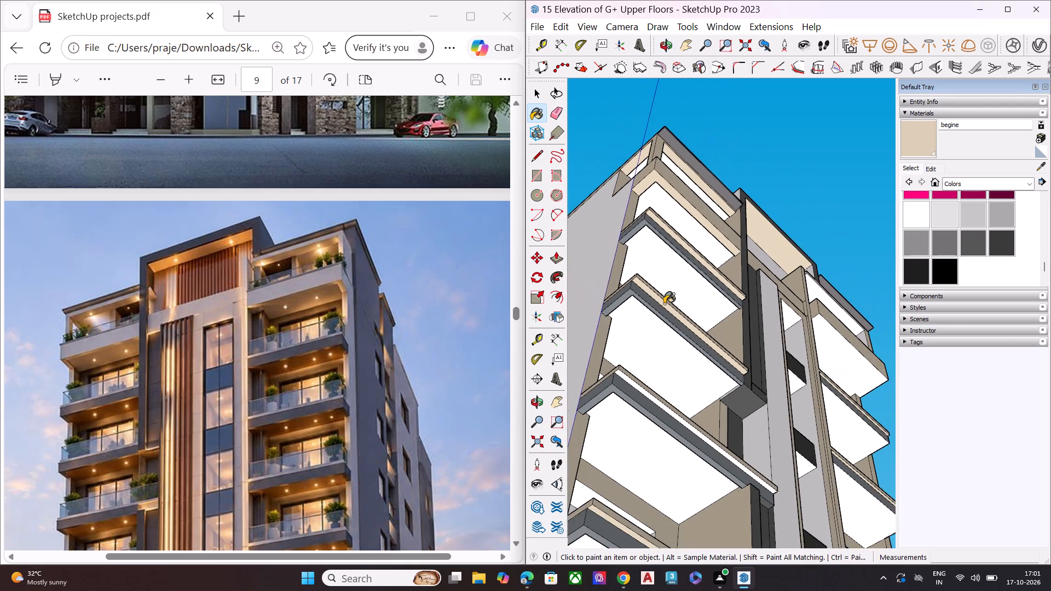
scroll(664, 304, "down", 9)
scroll(661, 409, "up", 7)
scroll(655, 343, "up", 3)
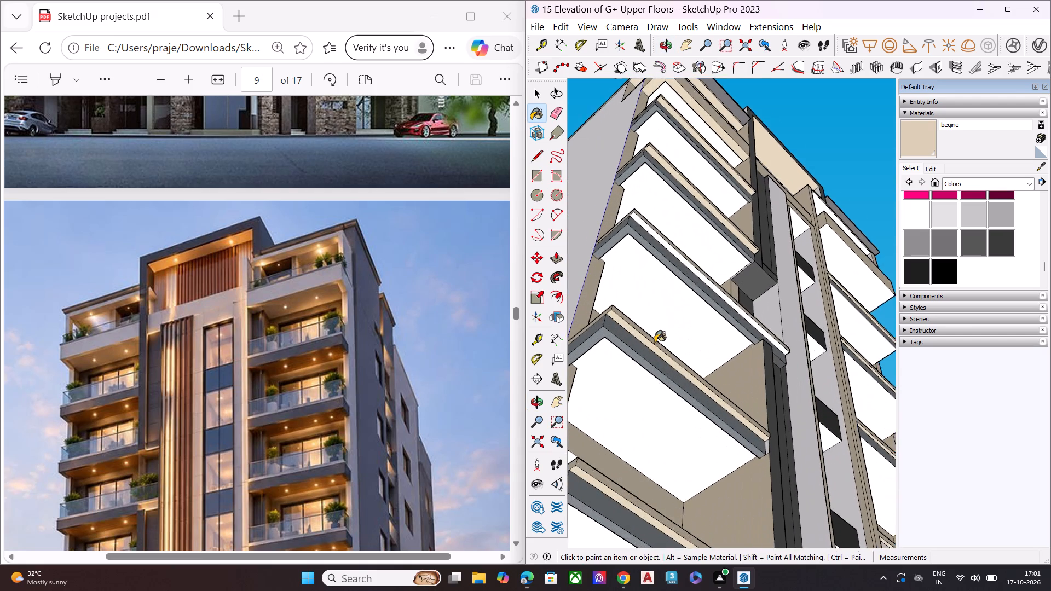
scroll(655, 343, "up", 9)
left_click(729, 239)
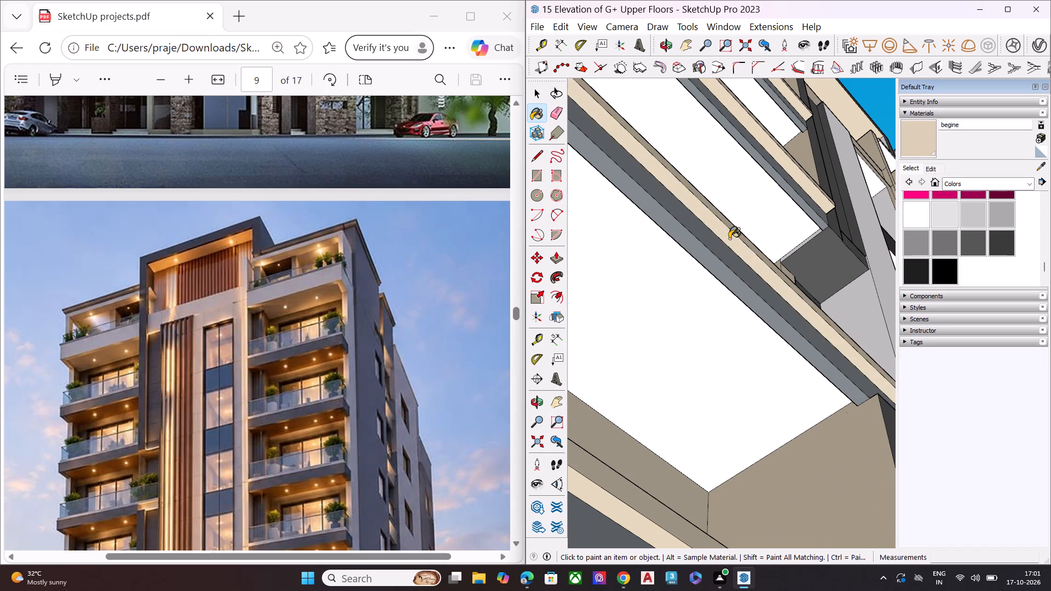
Paint the inner end face of the next left balcony slab down, beside the dark vertical band, with begine.
scroll(728, 239, "down", 7)
scroll(719, 308, "down", 1)
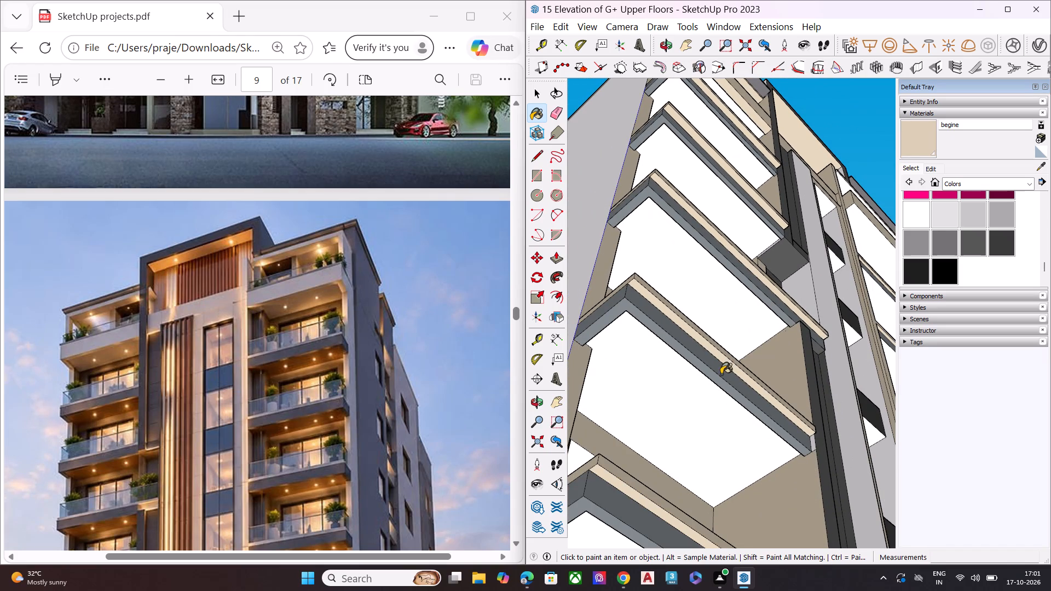
scroll(809, 450, "up", 7)
left_click(813, 437)
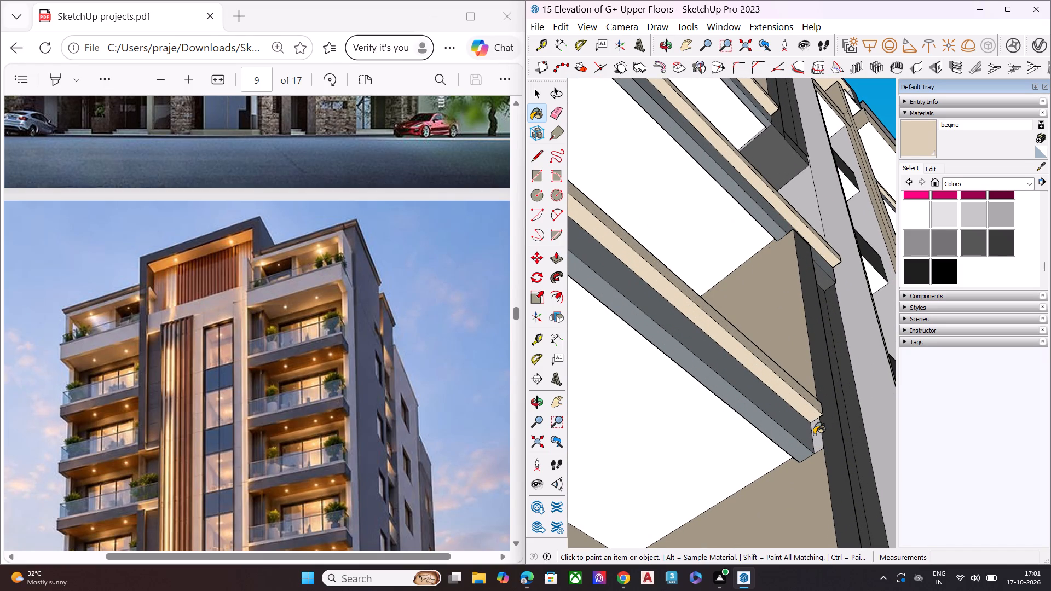
left_click(816, 434)
Examine the left and right balcony slabs and the central facade from below and in front for unpainted faces.
middle_click_drag(818, 424, 520, 433)
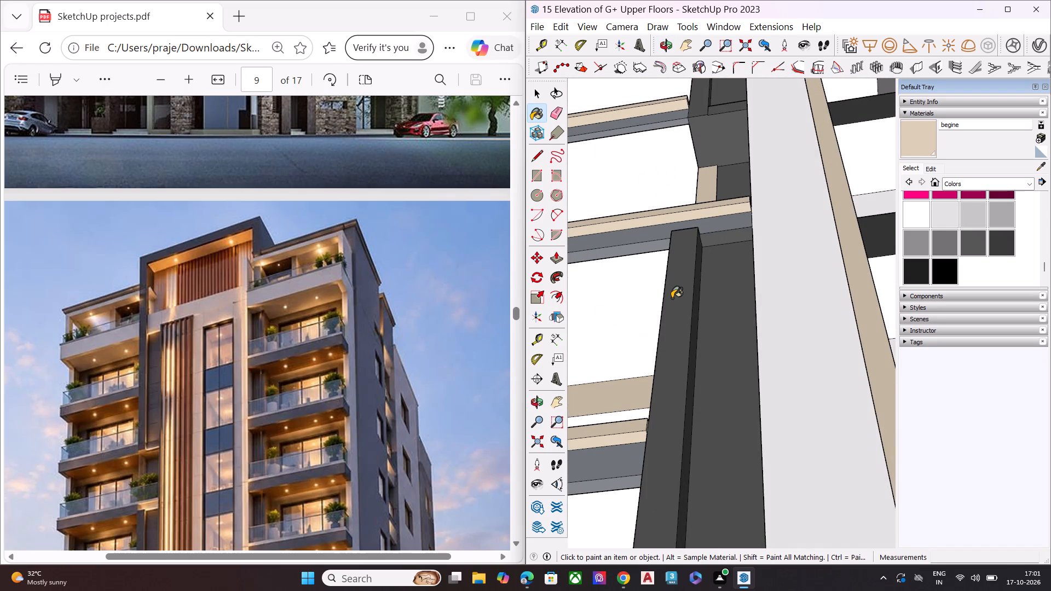
scroll(672, 298, "up", 1)
scroll(672, 298, "down", 8)
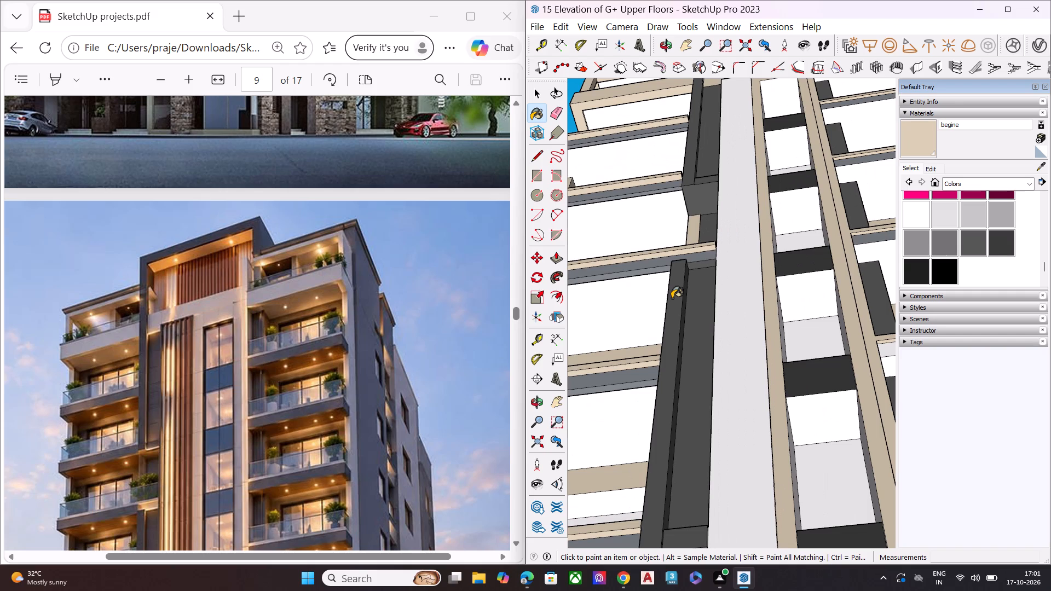
scroll(672, 298, "down", 7)
scroll(672, 298, "up", 1)
scroll(672, 298, "down", 8)
scroll(611, 457, "up", 2)
middle_click_drag(610, 455, 656, 407)
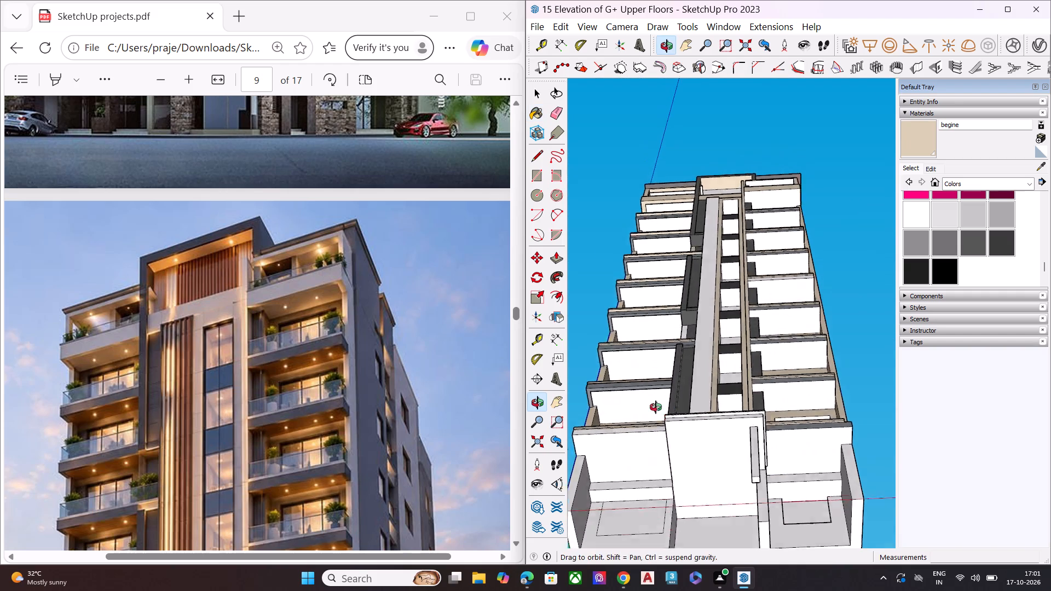
middle_click_drag(656, 407, 725, 386)
scroll(712, 392, "up", 7)
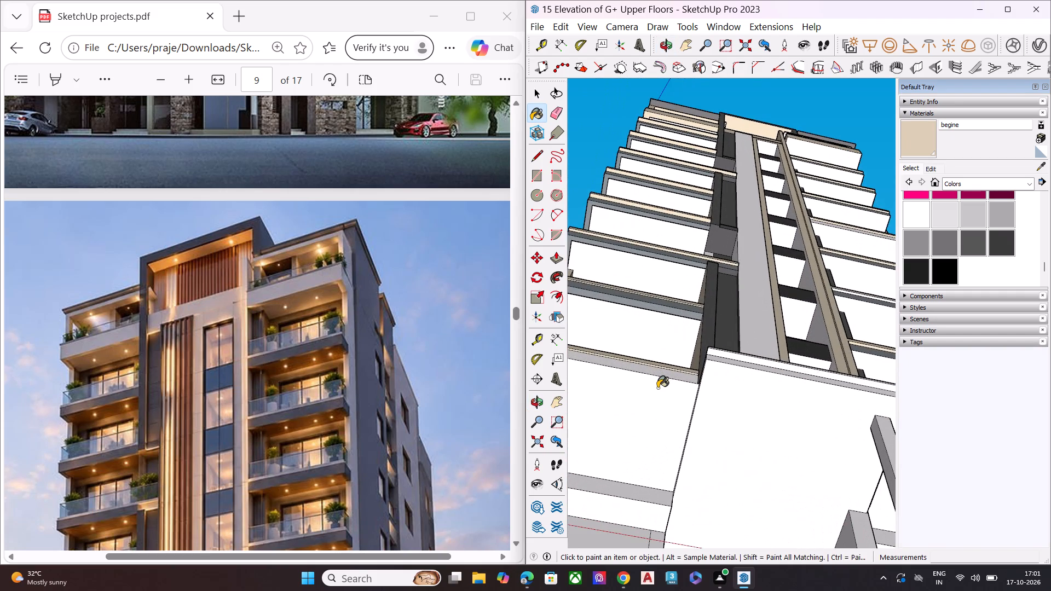
scroll(657, 388, "down", 9)
scroll(739, 384, "up", 9)
scroll(798, 396, "down", 3)
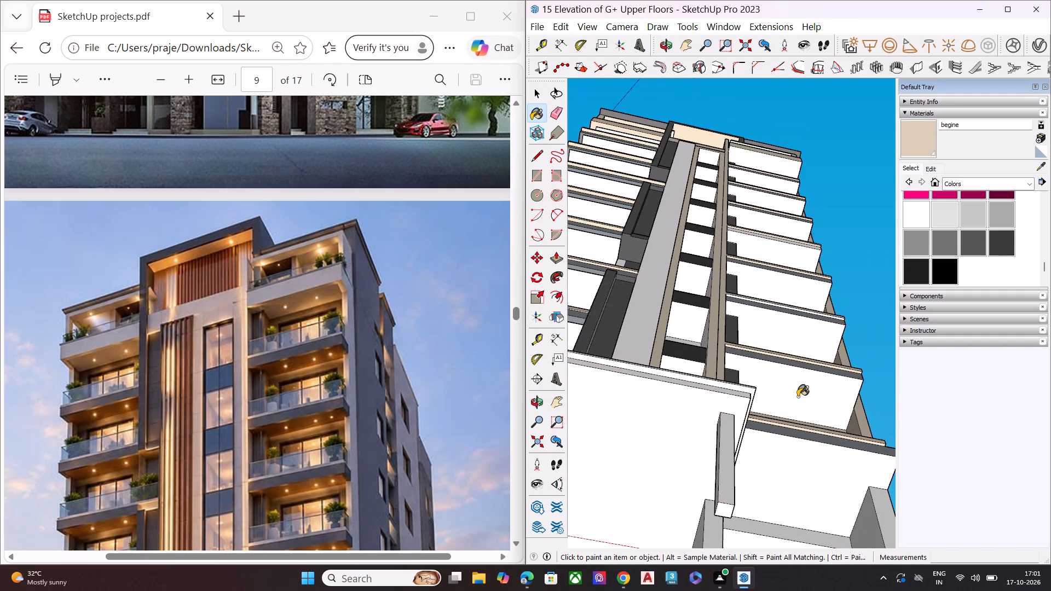
scroll(798, 397, "down", 7)
middle_click_drag(798, 397, 591, 402)
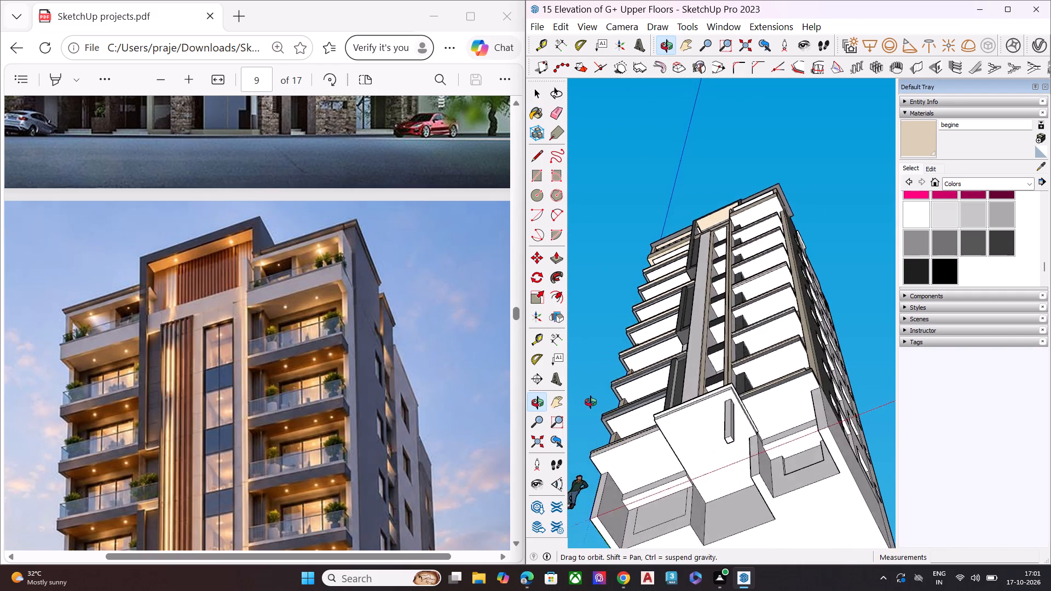
middle_click_drag(591, 402, 545, 590)
scroll(684, 249, "up", 1)
middle_click_drag(687, 245, 695, 306)
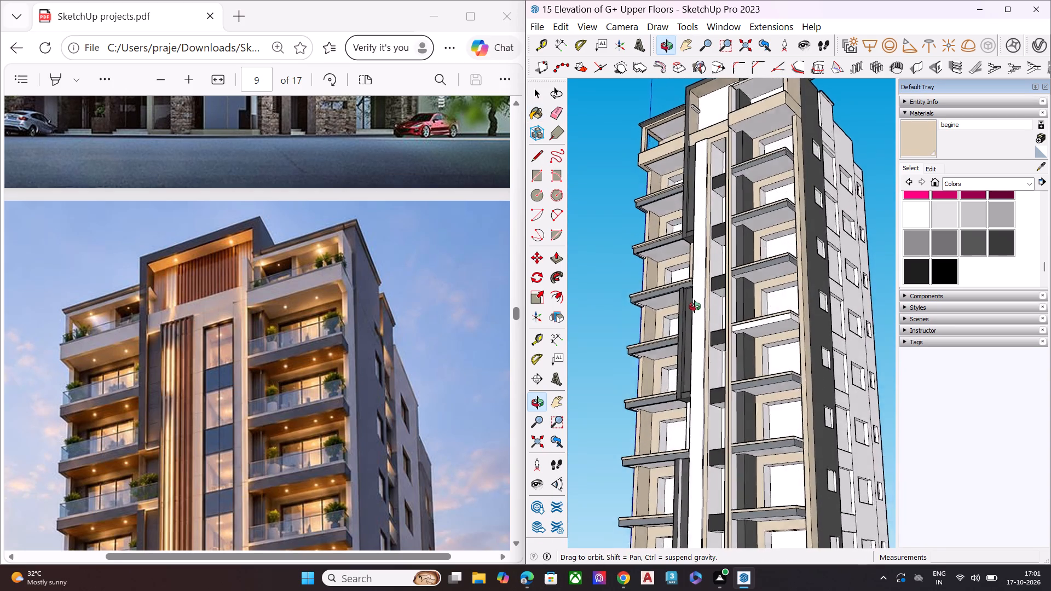
middle_click_drag(695, 306, 679, 384)
scroll(764, 352, "up", 1)
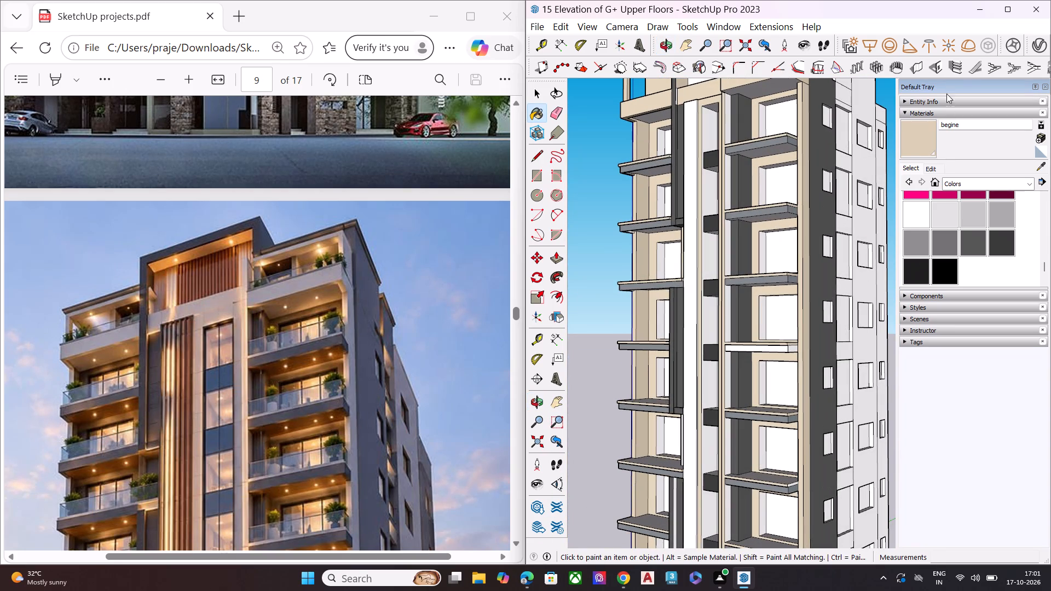
Choose the Generic grey material from the V-Ray scene materials and paint the white front edge of the right-hand balcony slab.
left_click(1035, 50)
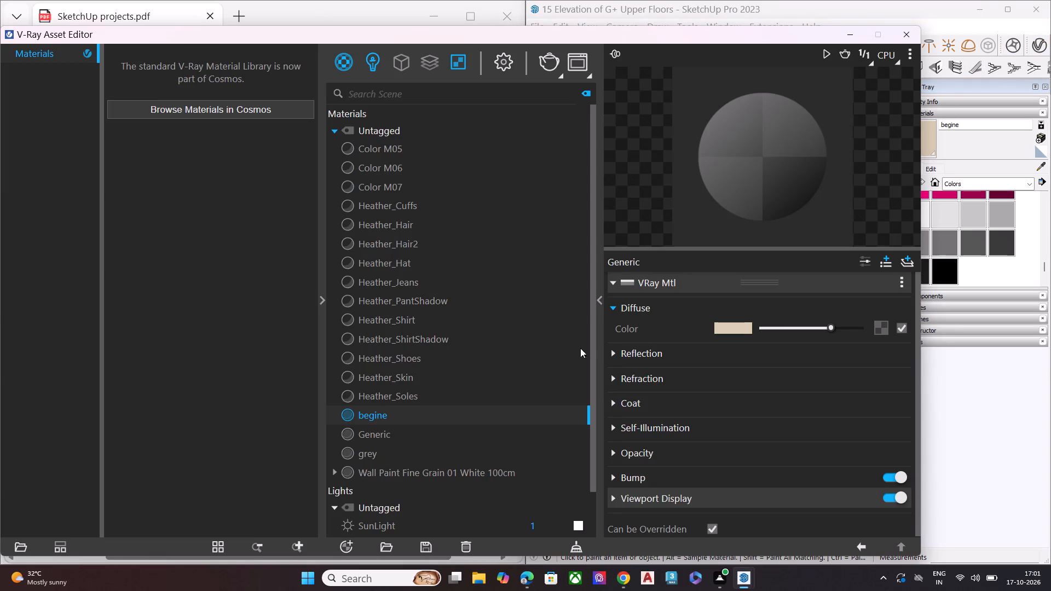
left_click(397, 435)
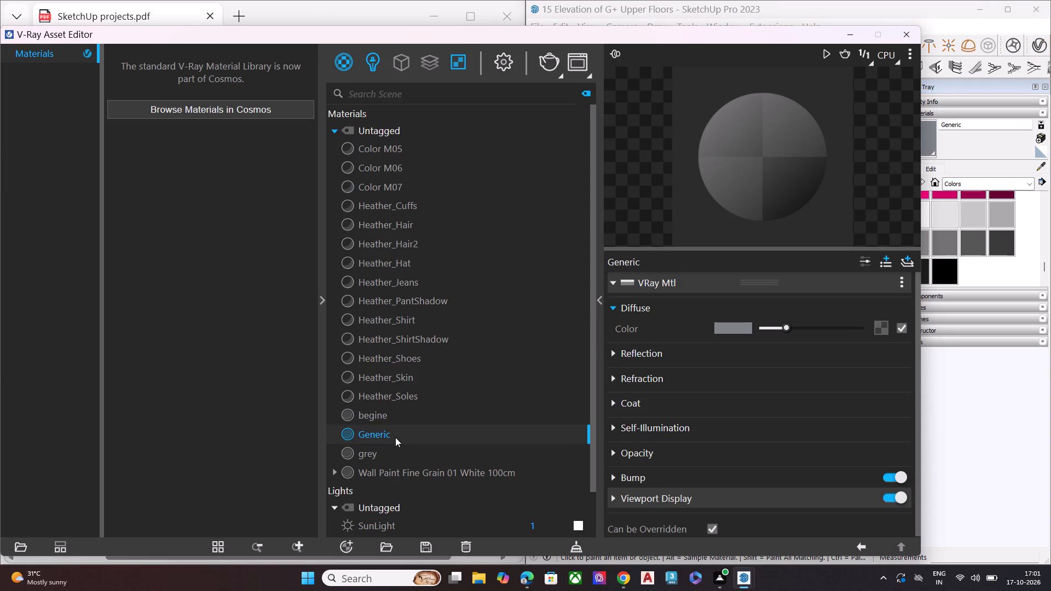
left_click(395, 437)
left_click(896, 36)
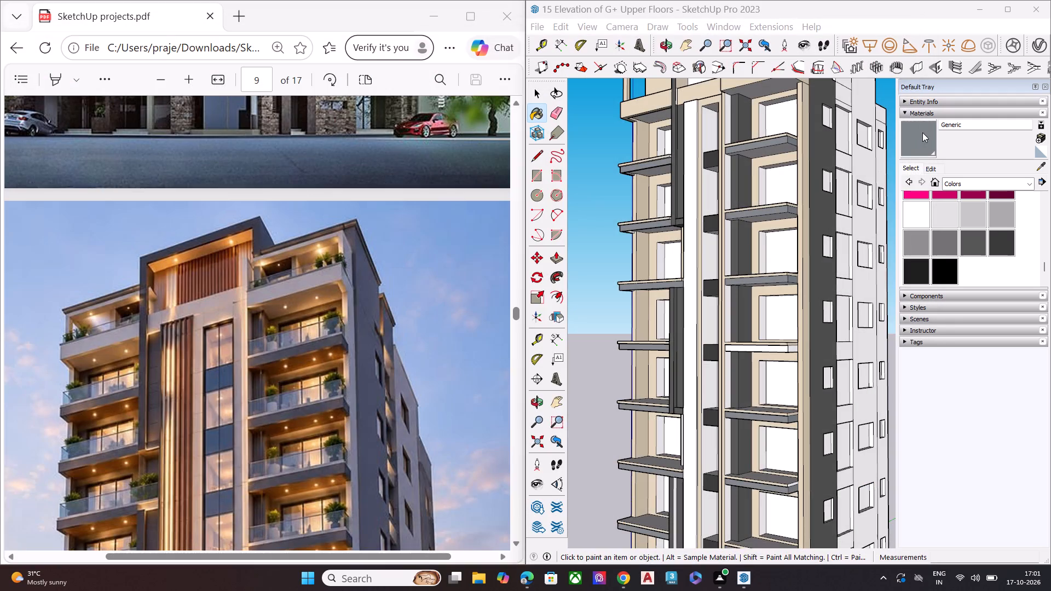
left_click(923, 132)
scroll(677, 148, "down", 6)
middle_click_drag(622, 234, 768, 197)
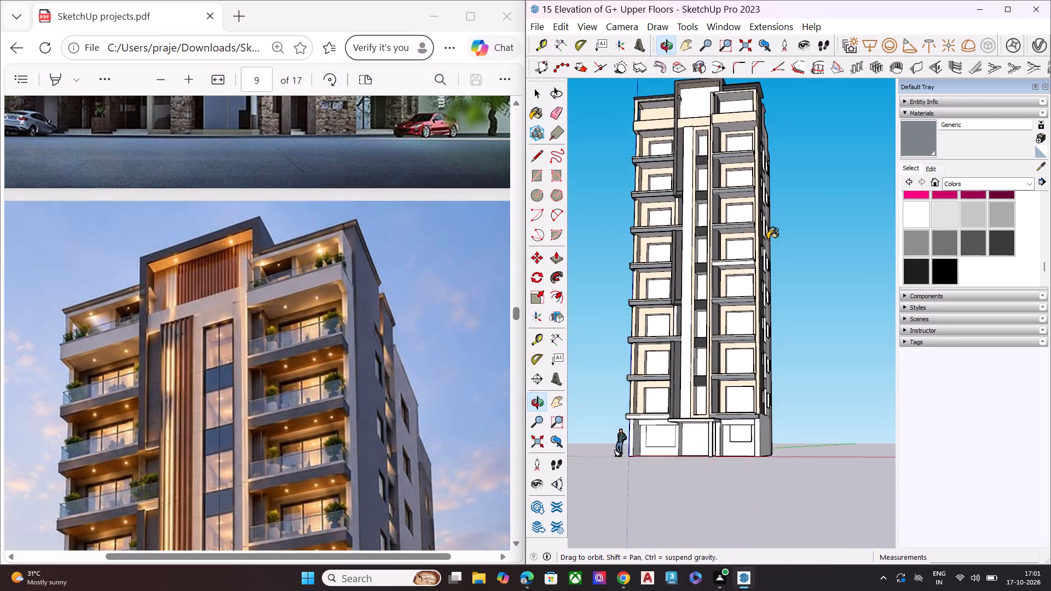
scroll(704, 333, "up", 7)
scroll(742, 248, "down", 3)
scroll(756, 181, "up", 1)
scroll(756, 181, "down", 1)
scroll(756, 181, "up", 9)
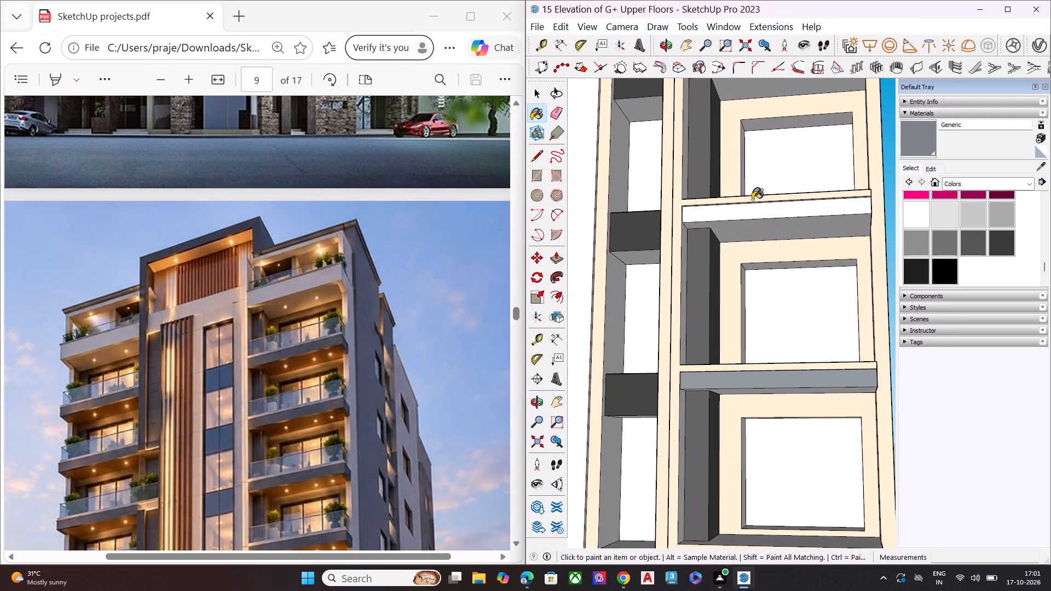
left_click(751, 212)
Paint the outer end face of that right-hand balcony slab with the Generic material.
scroll(716, 204, "down", 6)
scroll(766, 211, "up", 1)
middle_click_drag(766, 211, 546, 271)
right_click_drag(638, 252, 553, 268)
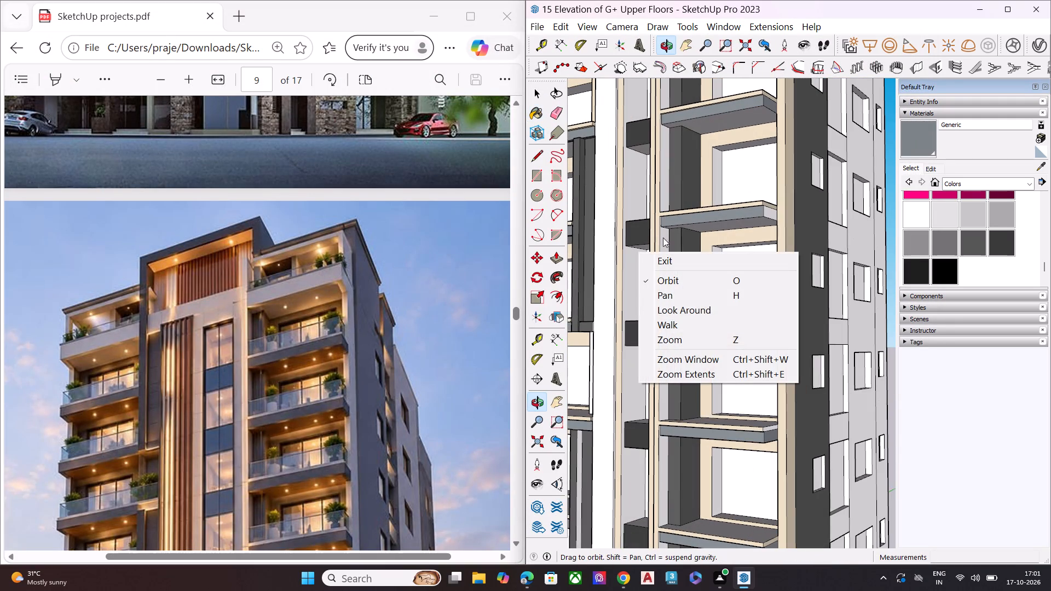
scroll(717, 237, "up", 1)
left_click(744, 210)
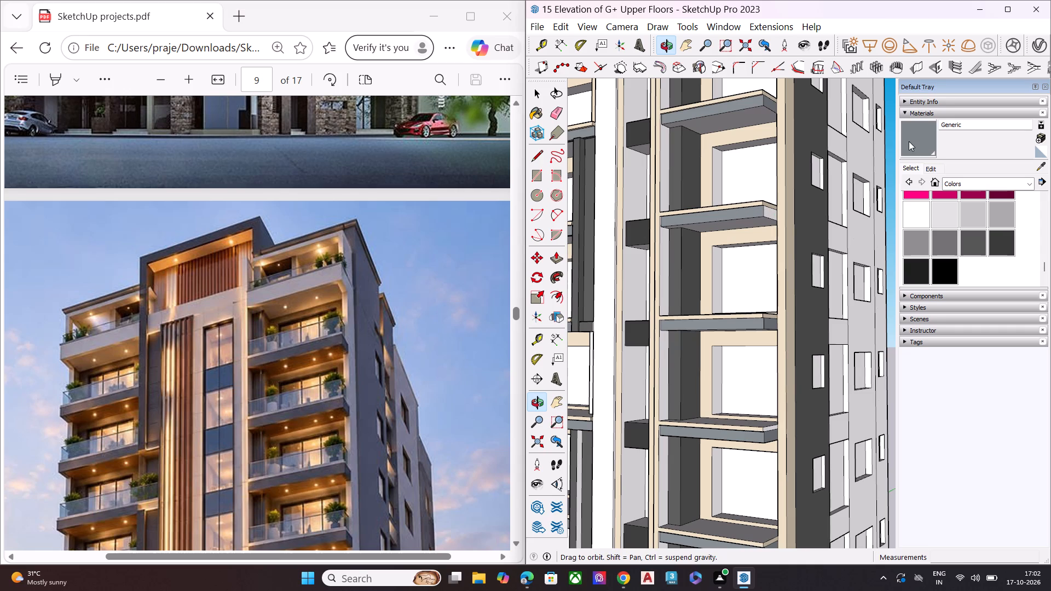
left_click(909, 141)
scroll(781, 190, "up", 6)
left_click(769, 223)
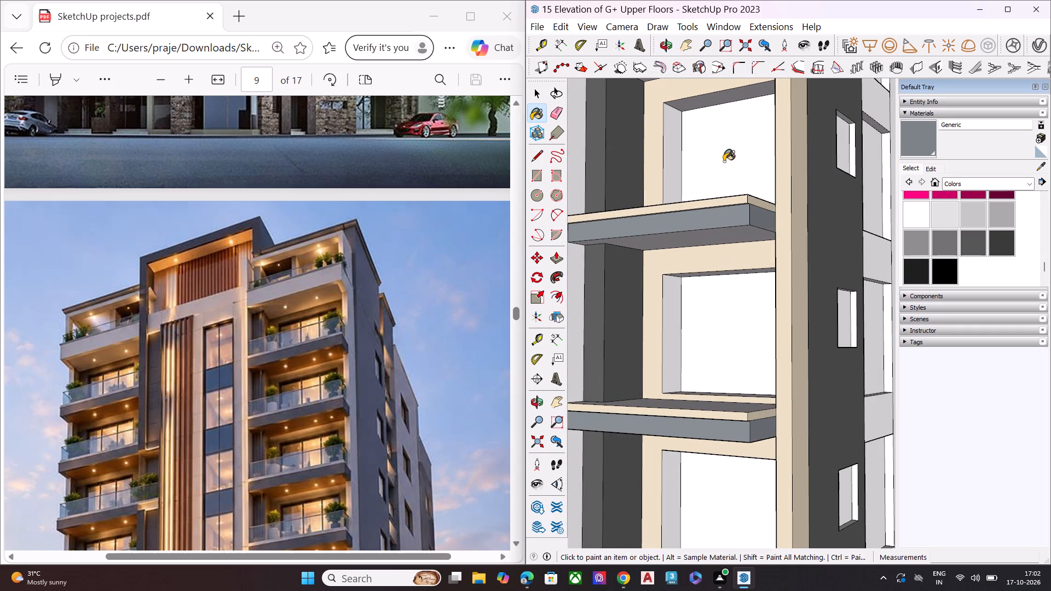
left_click(695, 213)
Paint the front face of the lowest left balcony slab, just above the ground floor, with Generic.
scroll(694, 213, "down", 17)
scroll(696, 210, "up", 1)
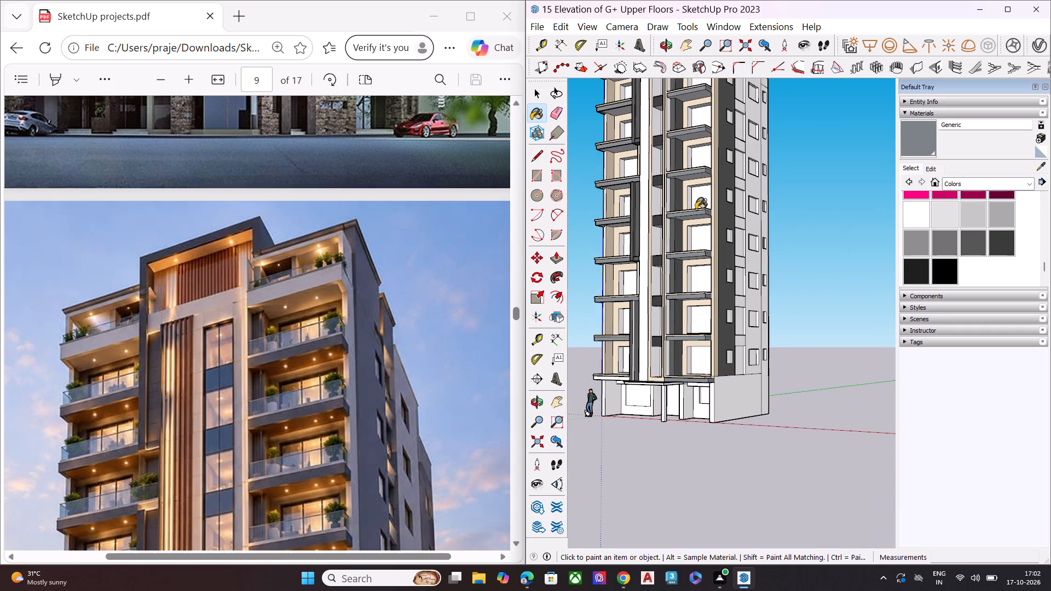
scroll(696, 212, "down", 1)
scroll(604, 449, "up", 7)
scroll(608, 351, "up", 4)
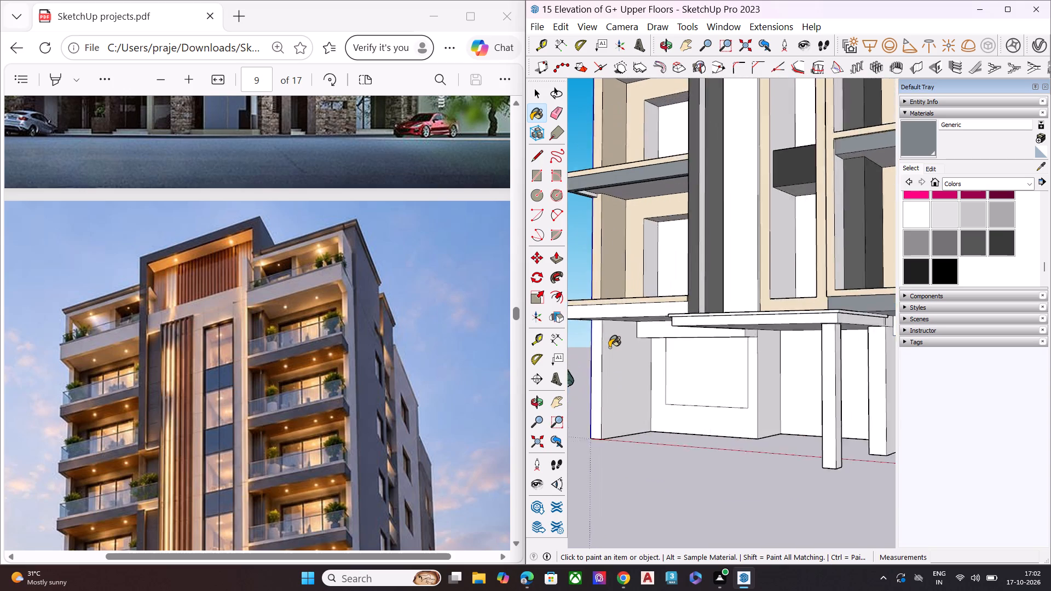
scroll(609, 347, "up", 5)
left_click(661, 298)
Paint the front, underside and end face of the beam above the left ground-floor window with Generic.
middle_click_drag(629, 304, 762, 204)
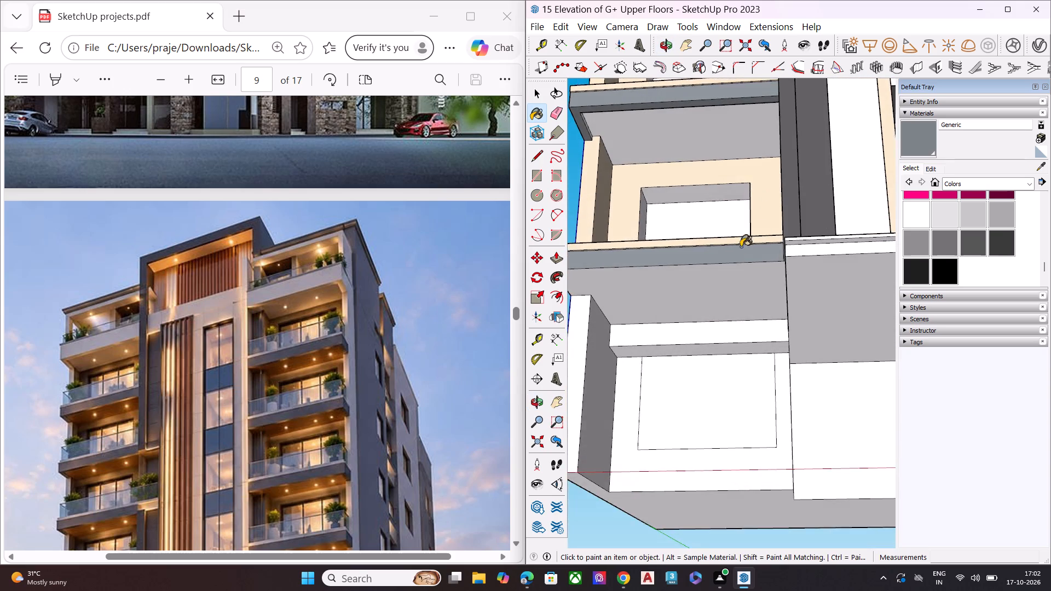
scroll(725, 272, "up", 1)
left_click(682, 340)
left_click(690, 359)
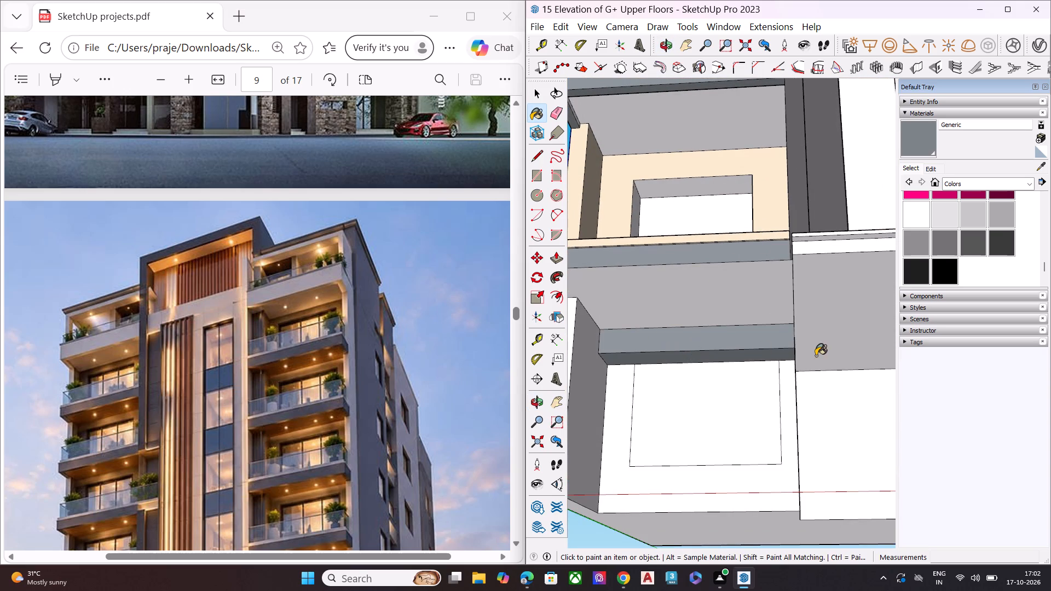
middle_click_drag(814, 356, 567, 357)
scroll(576, 345, "up", 1)
scroll(648, 329, "down", 1)
scroll(756, 334, "up", 5)
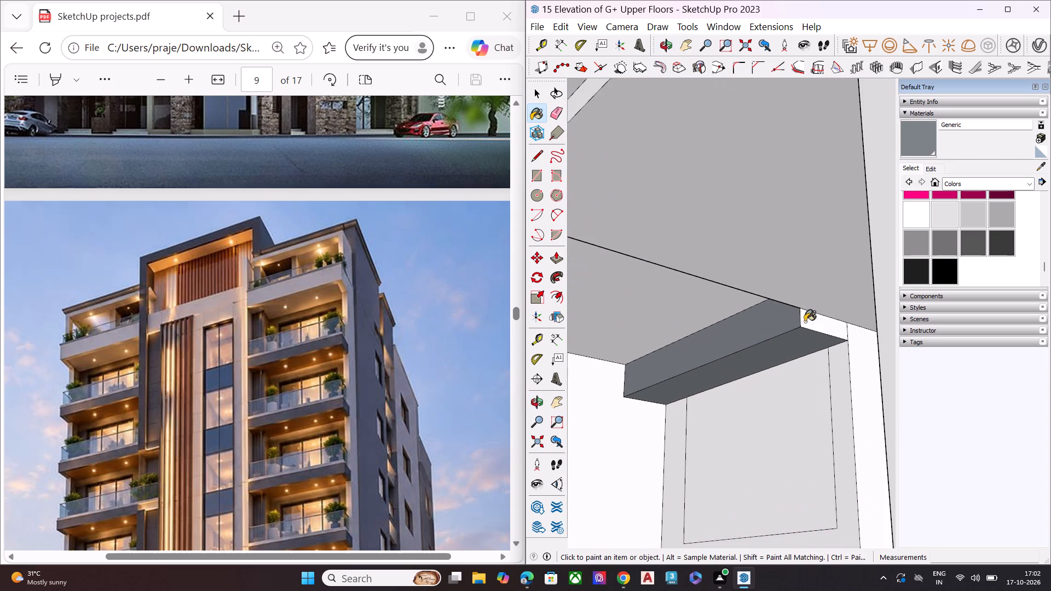
left_click(806, 322)
Paint the front and underside of the beam above the right ground-floor window with Generic.
scroll(707, 329, "down", 5)
scroll(581, 320, "down", 7)
middle_click_drag(739, 292, 840, 275)
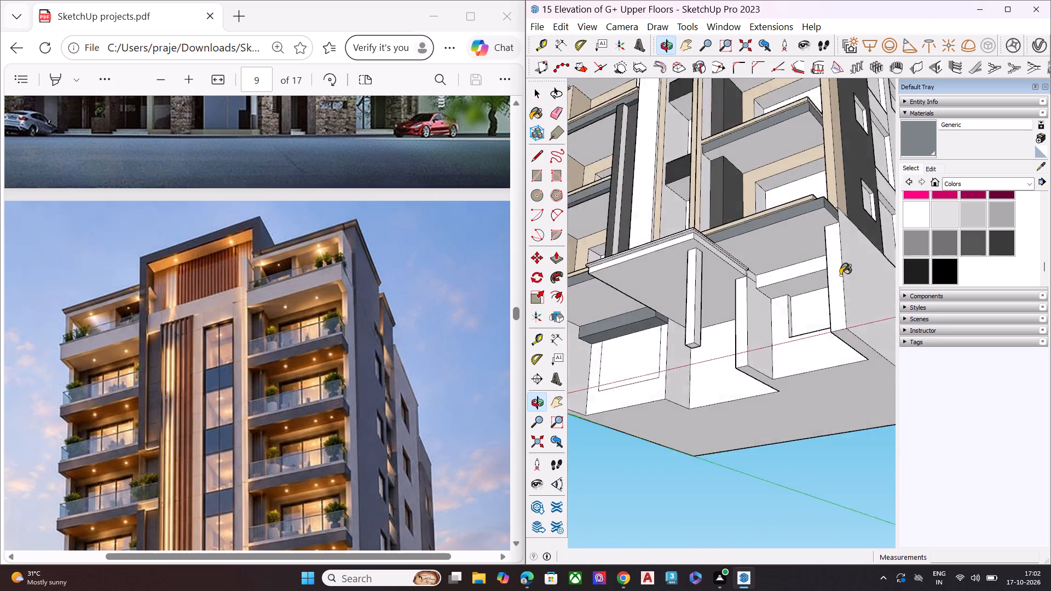
scroll(840, 275, "up", 9)
left_click(779, 268)
scroll(789, 297, "up", 1)
left_click(789, 297)
Paint the entrance canopy's left side face and both strips of its front edge with Generic.
middle_click_drag(816, 275, 904, 259)
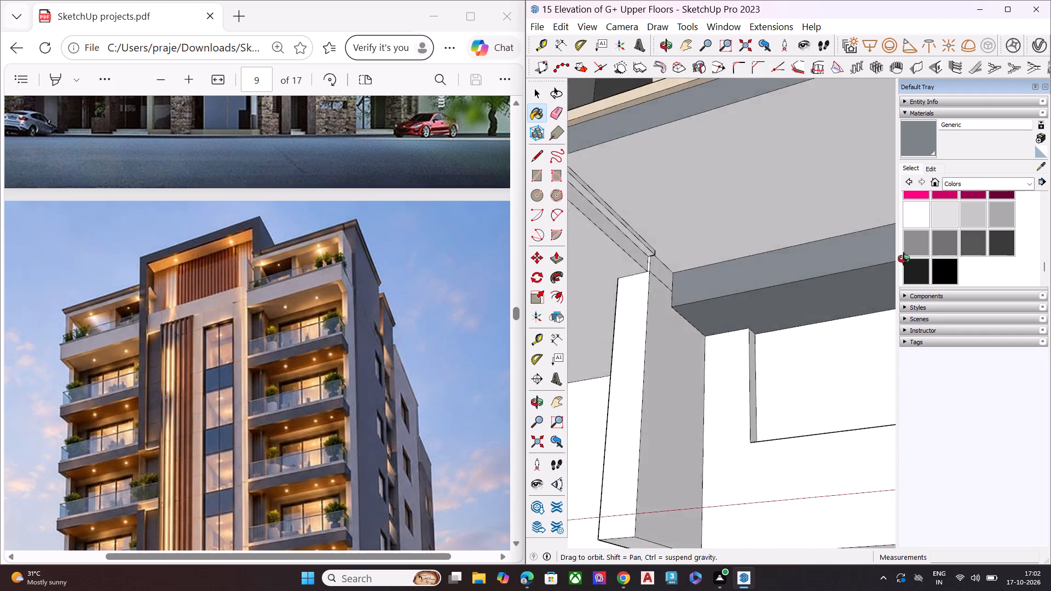
middle_click_drag(904, 259, 1007, 258)
scroll(719, 279, "down", 7)
middle_click_drag(682, 275, 703, 377)
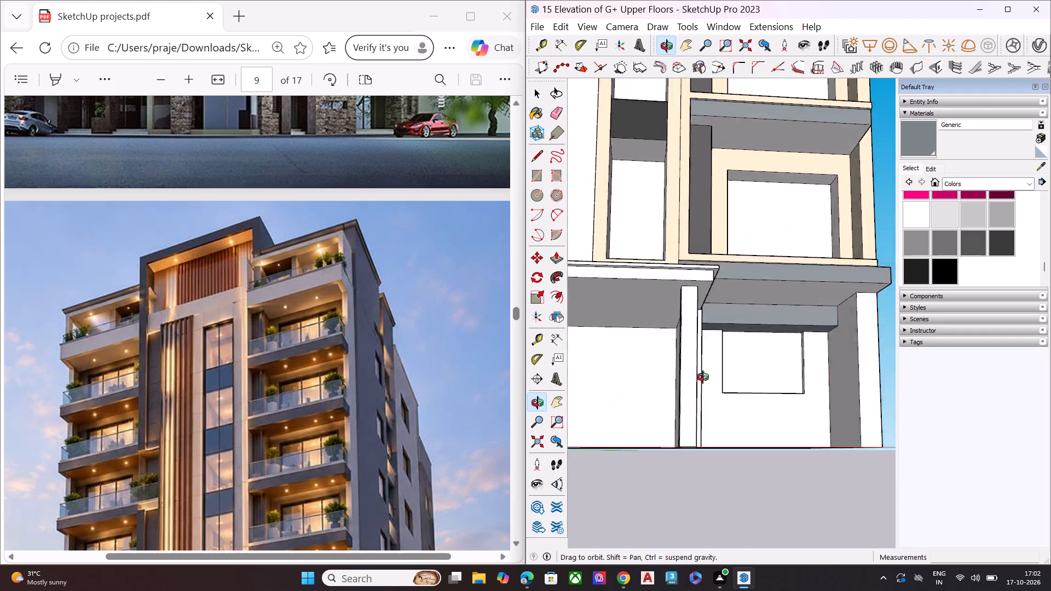
middle_click_drag(703, 377, 816, 399)
scroll(690, 302, "up", 3)
middle_click_drag(617, 316, 673, 312)
scroll(673, 312, "up", 5)
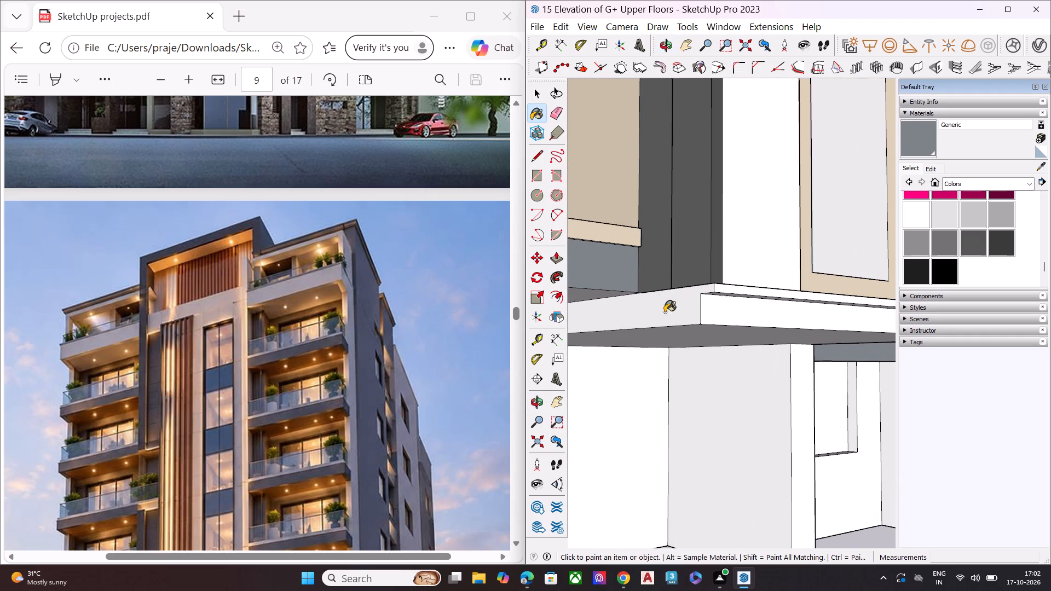
left_click(665, 312)
left_click(709, 309)
left_click(724, 288)
Paint the upper and lower strips of the entrance canopy's right side edge with Generic.
middle_click_drag(764, 296, 522, 311)
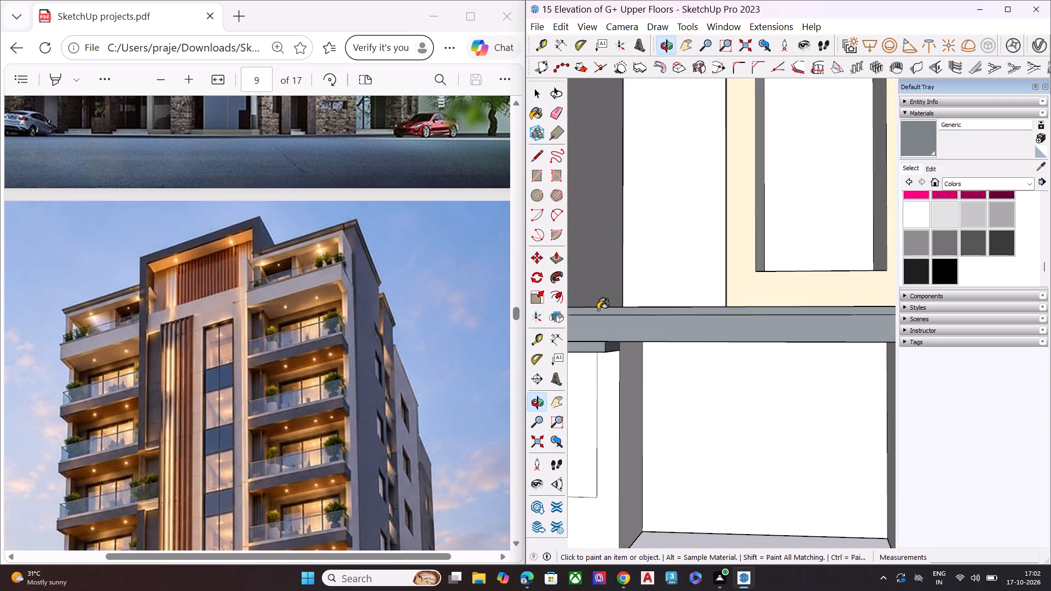
middle_click_drag(727, 315, 558, 315)
middle_click(606, 322)
middle_click_drag(605, 322, 591, 323)
middle_click_drag(723, 314, 527, 316)
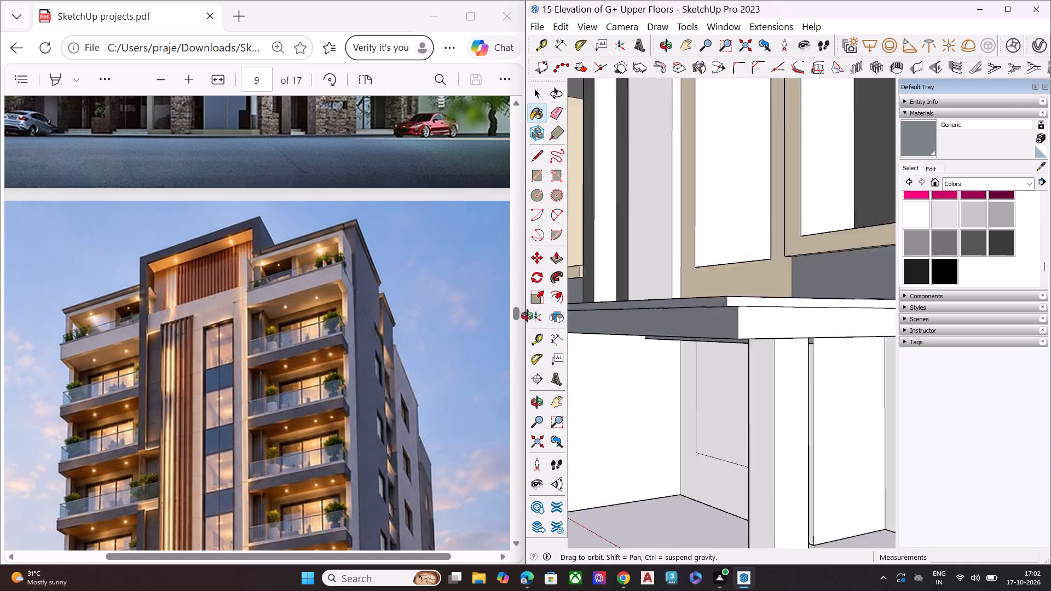
middle_click_drag(527, 316, 523, 316)
scroll(649, 308, "up", 4)
left_click(649, 303)
left_click(648, 323)
Examine the ground-floor canopy, beams and balcony fronts from several sides, comparing the whole tower with the reference render.
scroll(644, 311, "down", 5)
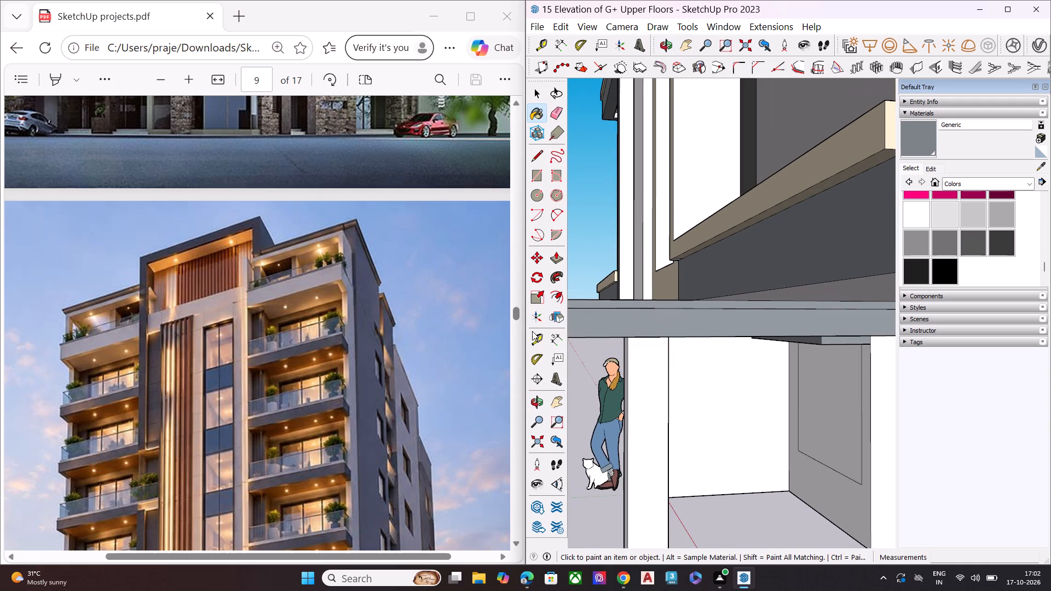
middle_click_drag(536, 331, 842, 310)
scroll(805, 315, "down", 6)
middle_click_drag(709, 338, 828, 289)
scroll(786, 375, "up", 5)
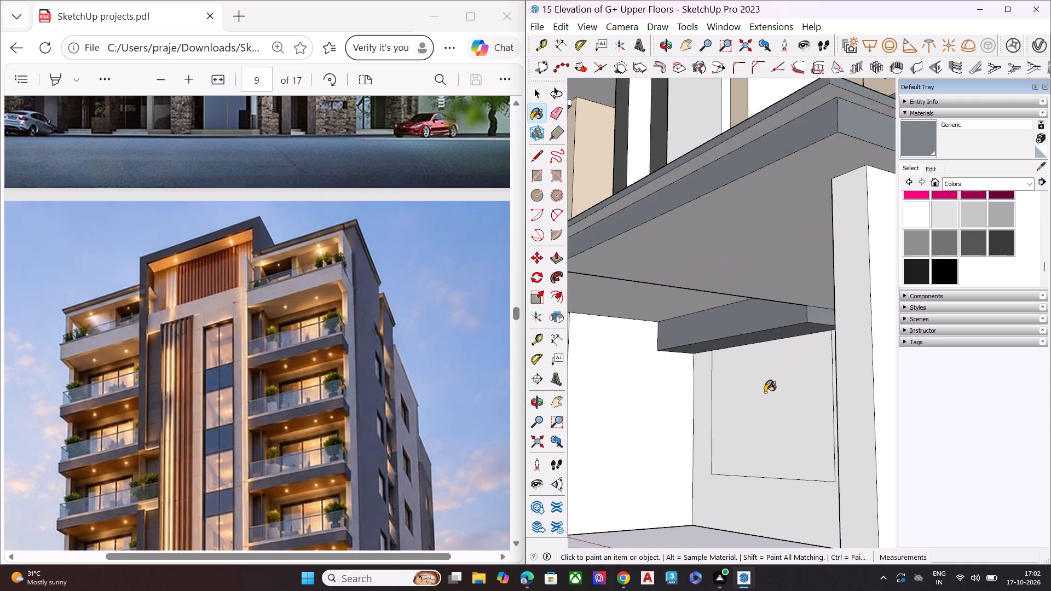
scroll(749, 389, "down", 9)
middle_click_drag(783, 361, 898, 369)
scroll(898, 368, "down", 1)
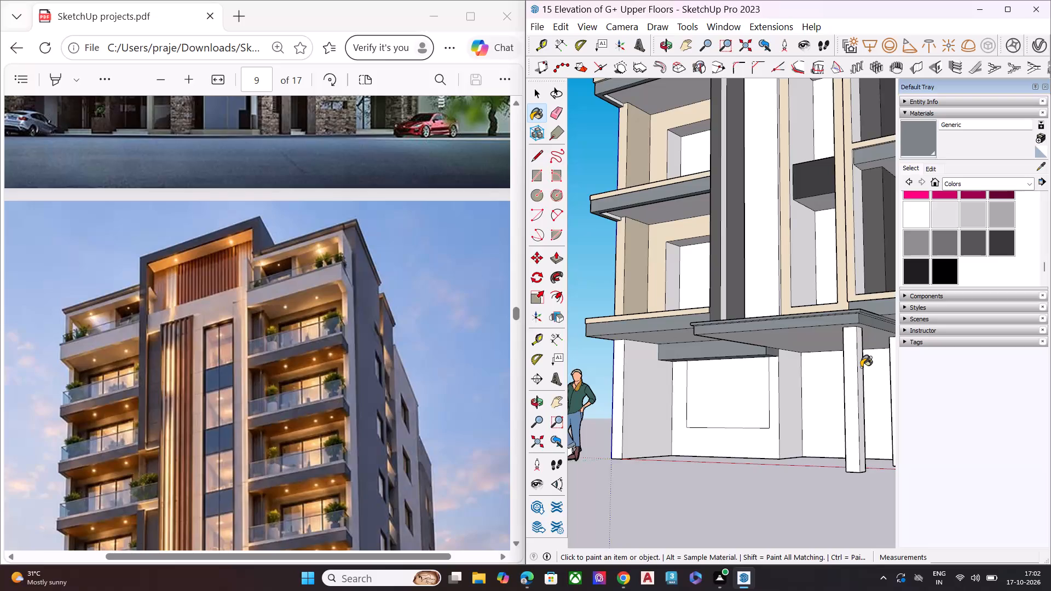
key("space")
key("space")
key("space")
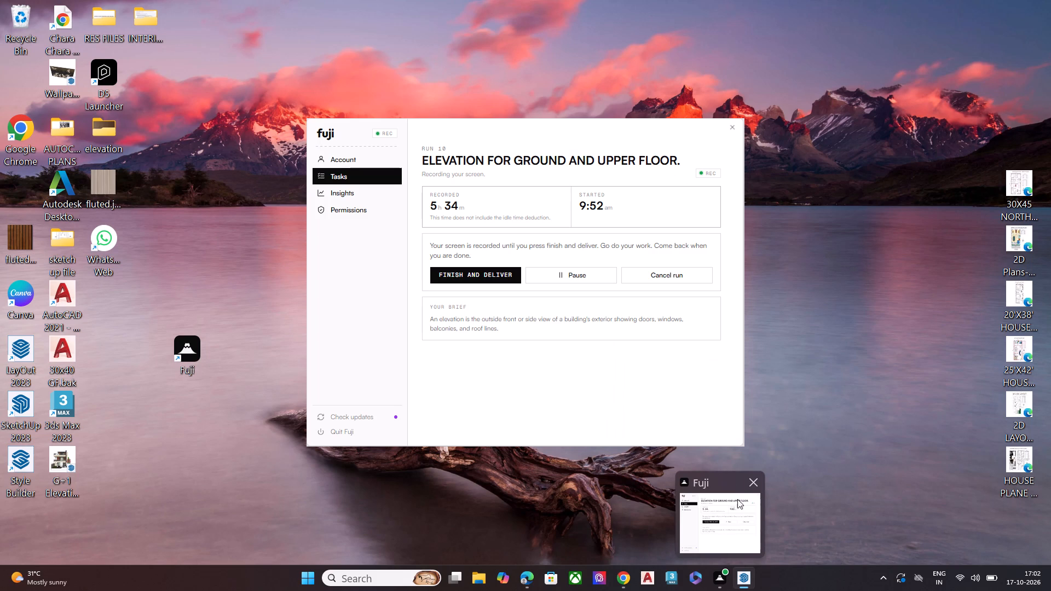
scroll(607, 397, "down", 1)
scroll(607, 397, "up", 1)
scroll(610, 396, "down", 6)
middle_click_drag(648, 444, 875, 417)
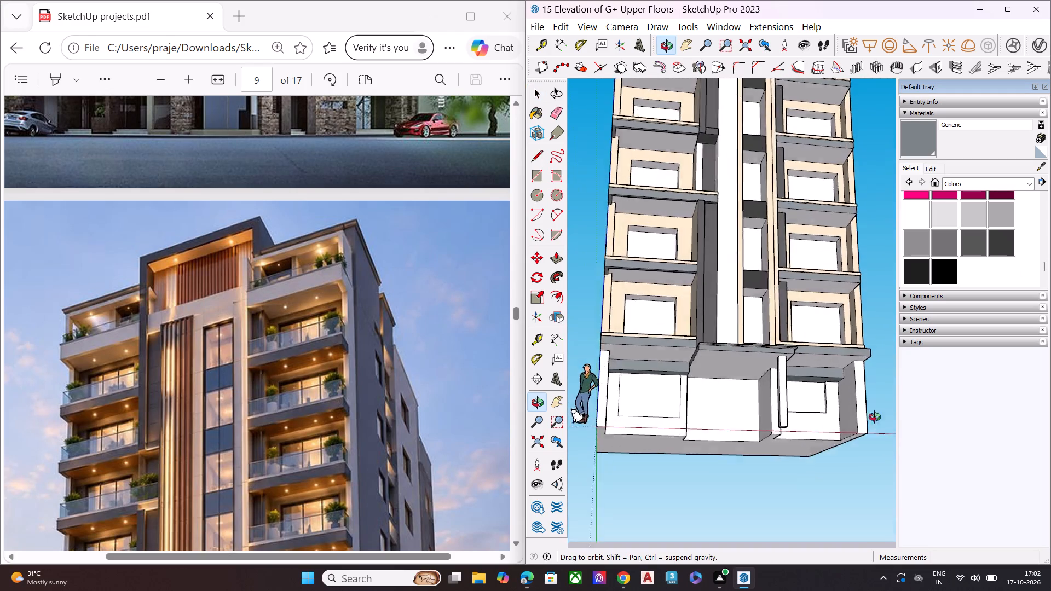
middle_click_drag(875, 417, 873, 451)
scroll(879, 437, "down", 1)
middle_click_drag(850, 456, 687, 501)
scroll(660, 491, "up", 6)
left_click(604, 469)
scroll(672, 399, "down", 1)
scroll(672, 399, "up", 1)
scroll(672, 399, "down", 5)
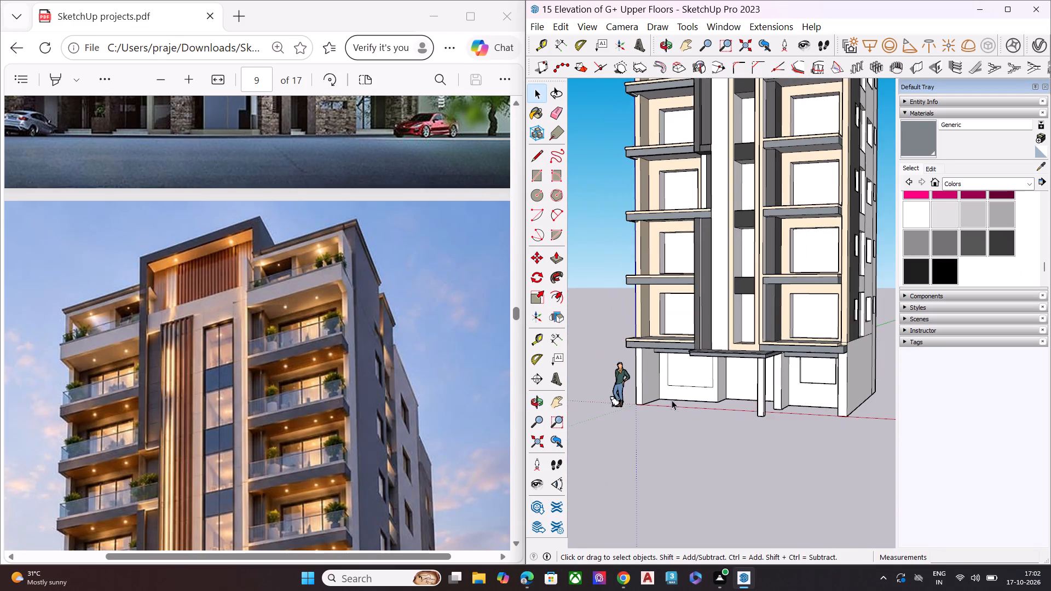
middle_click_drag(653, 432, 826, 401)
middle_click_drag(703, 402, 808, 480)
scroll(705, 378, "down", 1)
middle_click_drag(709, 420, 717, 454)
scroll(717, 454, "up", 1)
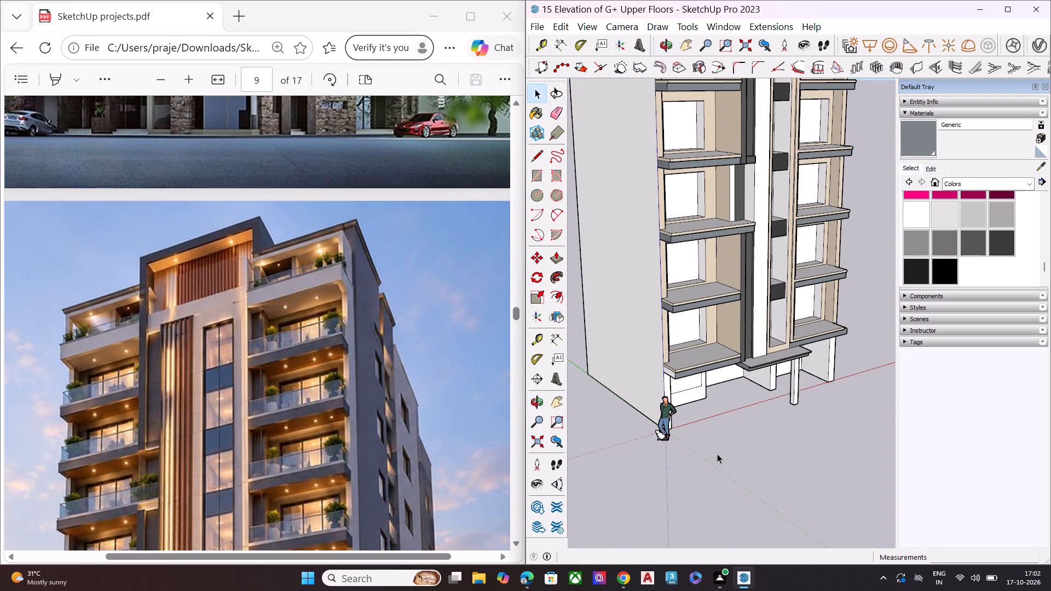
scroll(717, 454, "up", 1)
scroll(714, 421, "down", 7)
middle_click_drag(734, 436, 696, 354)
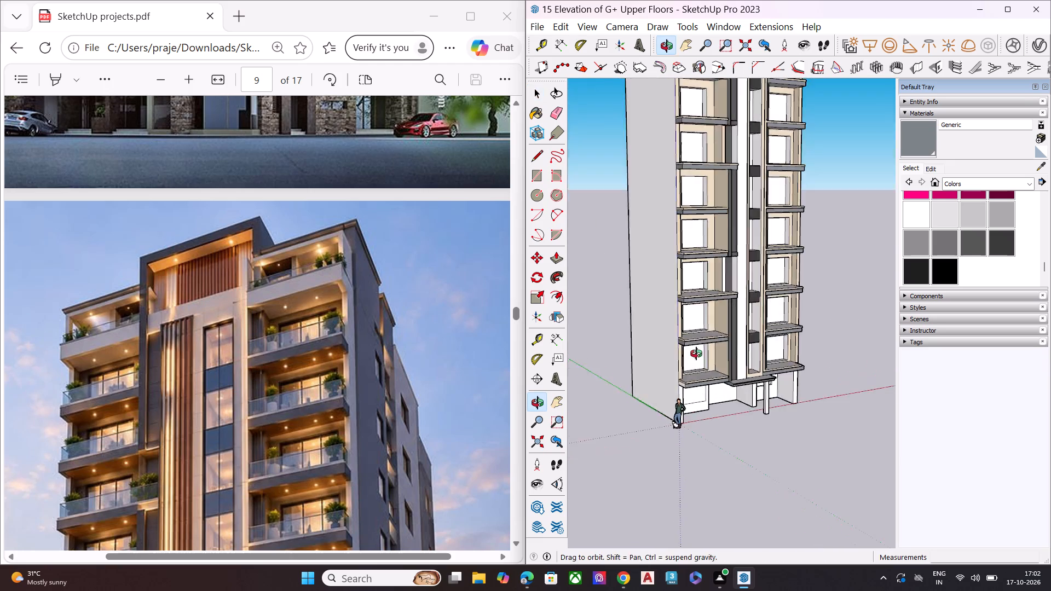
middle_click_drag(696, 354, 704, 298)
scroll(704, 298, "up", 3)
scroll(689, 373, "down", 8)
middle_click_drag(774, 426, 516, 441)
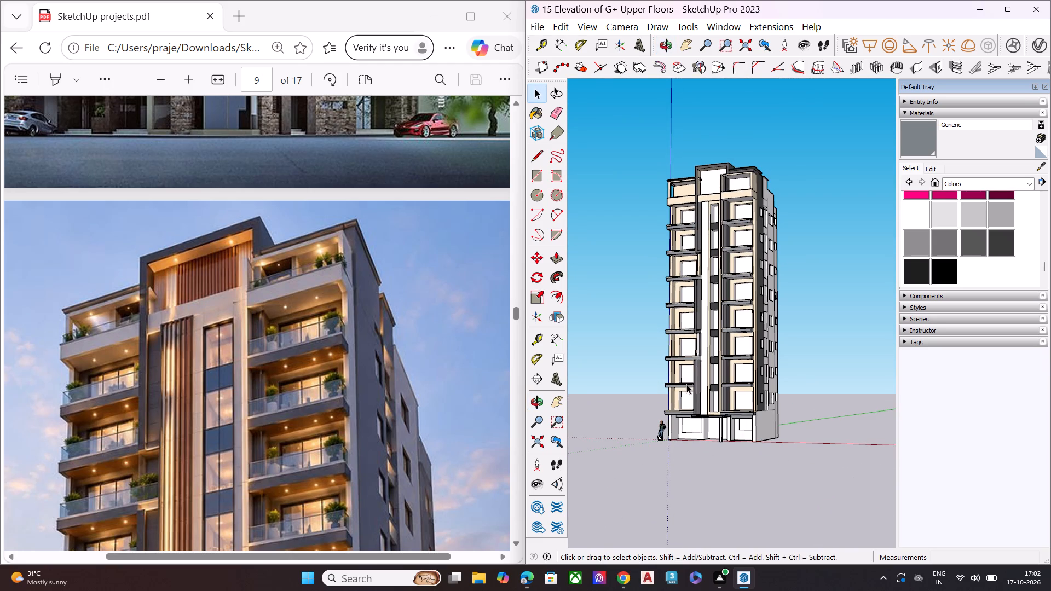
scroll(707, 375, "up", 3)
scroll(707, 375, "down", 3)
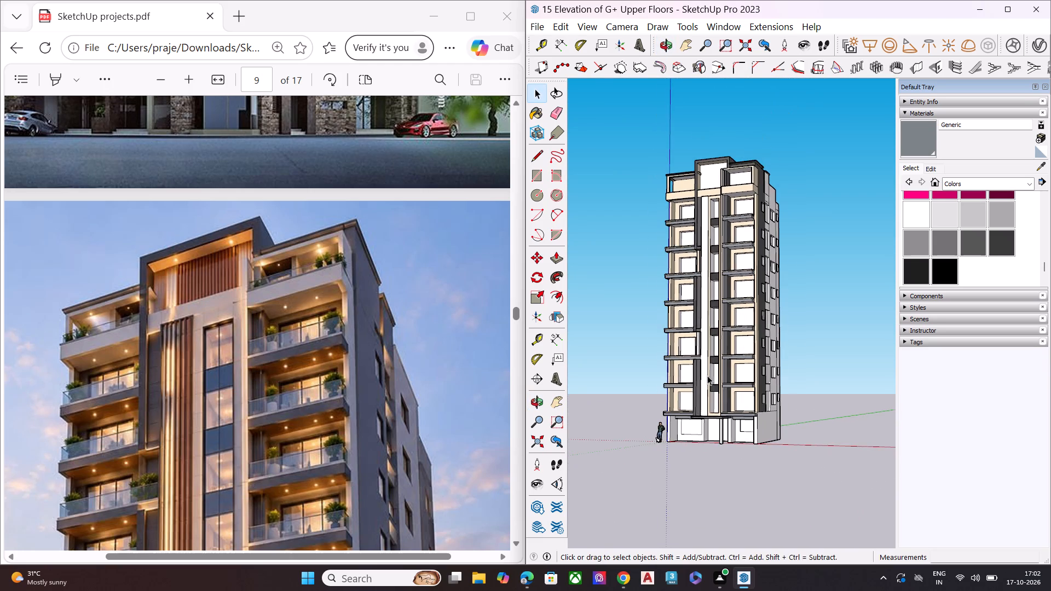
Paint the wall section with the wide windows on the building's right side elevation with Color M04.
middle_click_drag(876, 394, 689, 432)
scroll(735, 329, "up", 3)
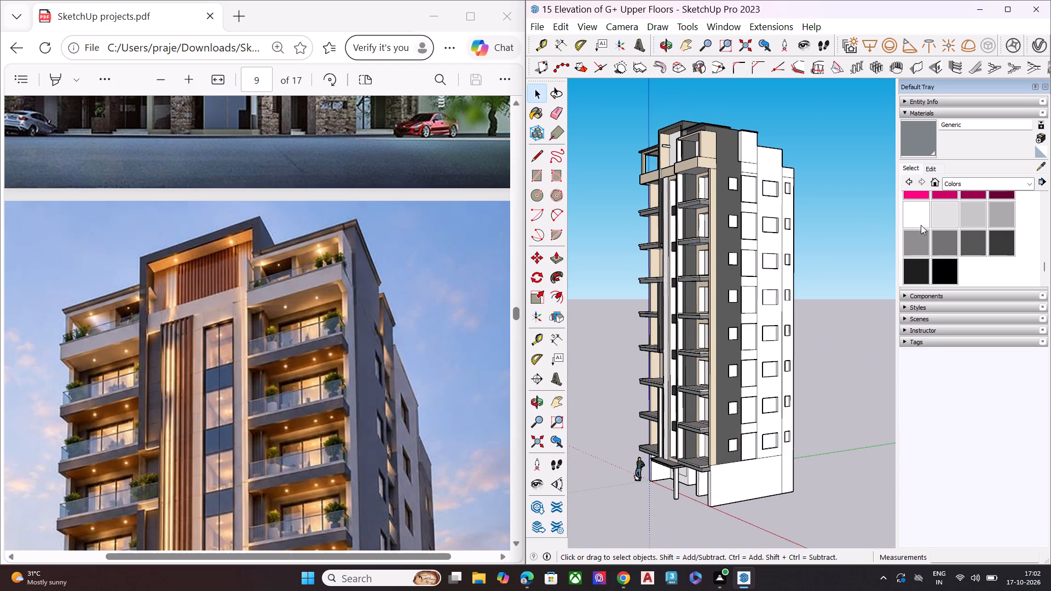
left_click(921, 242)
left_click(744, 249)
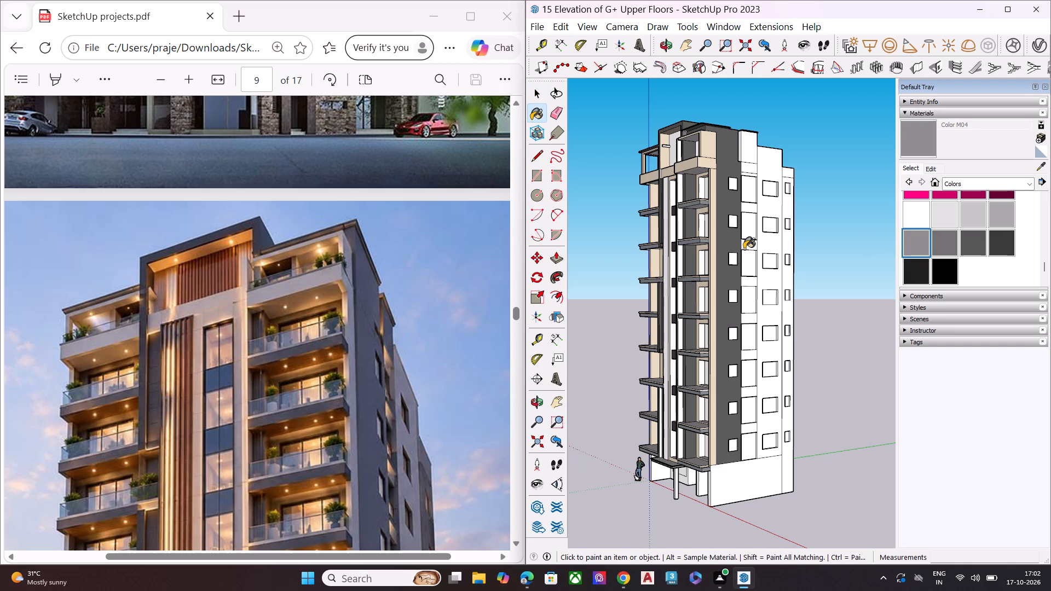
left_click(763, 247)
Paint two upper panels between the openings of the strip beside the dark side wall with Color M04.
scroll(753, 244, "up", 8)
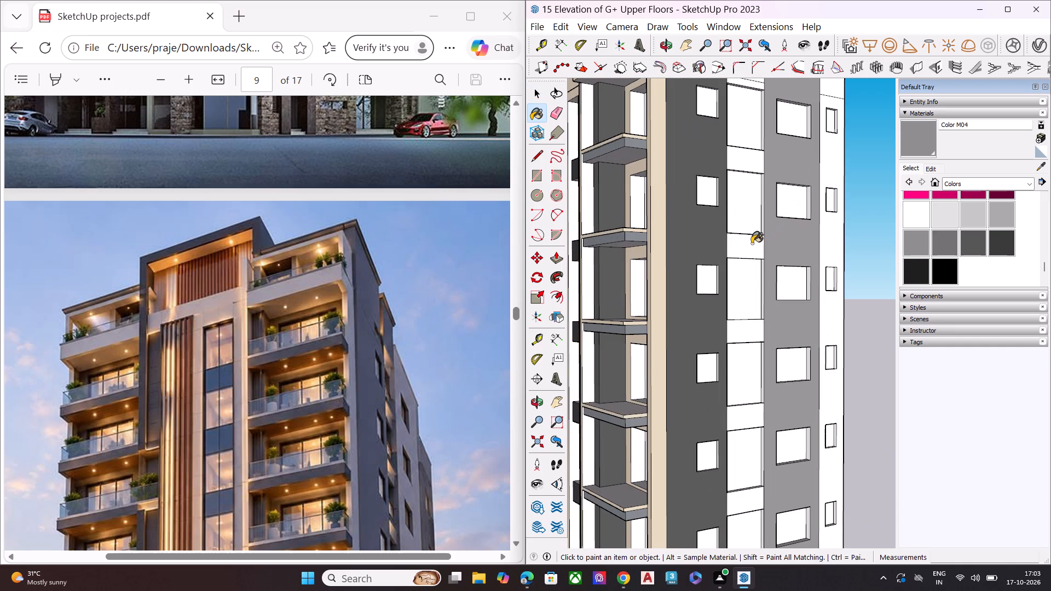
left_click(752, 244)
left_click(758, 169)
Paint the wall faces above the topmost opening of that strip, including the narrow return beside the dark wall, with Color M04.
scroll(709, 318, "down", 4)
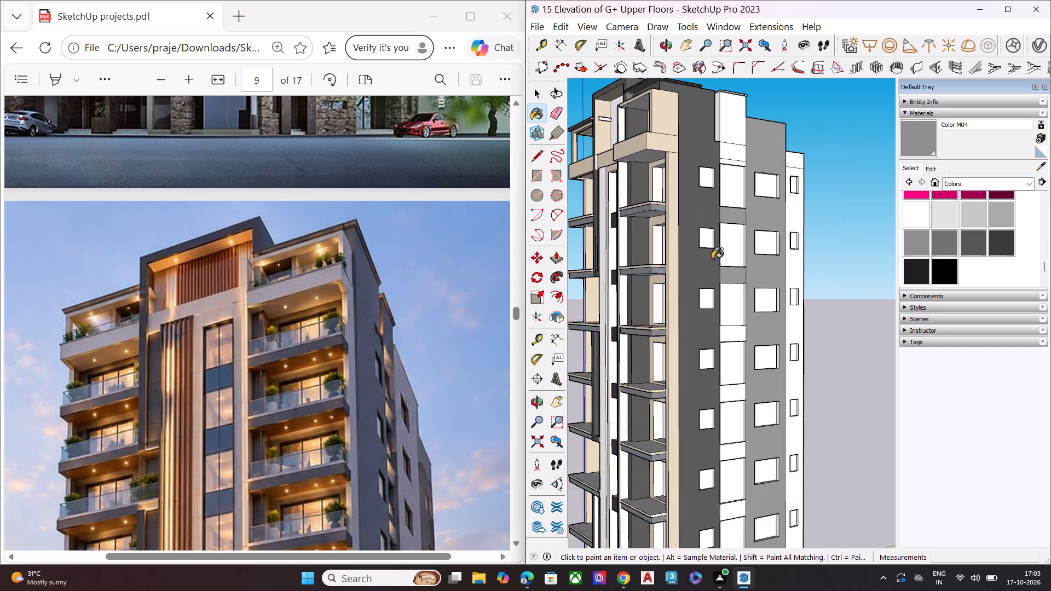
scroll(725, 164, "up", 7)
left_click(737, 144)
left_click(742, 107)
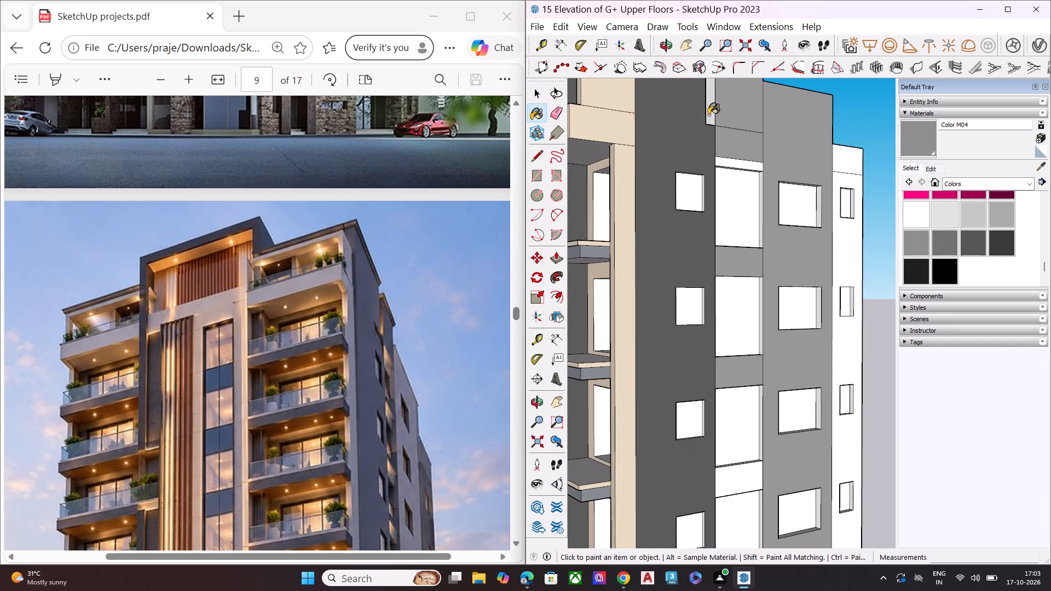
left_click(708, 115)
Paint the thin band directly above the topmost opening of the strip beside the dark side wall with Color M04.
middle_click_drag(737, 151, 749, 59)
scroll(762, 141, "up", 2)
scroll(759, 154, "down", 1)
scroll(757, 157, "up", 3)
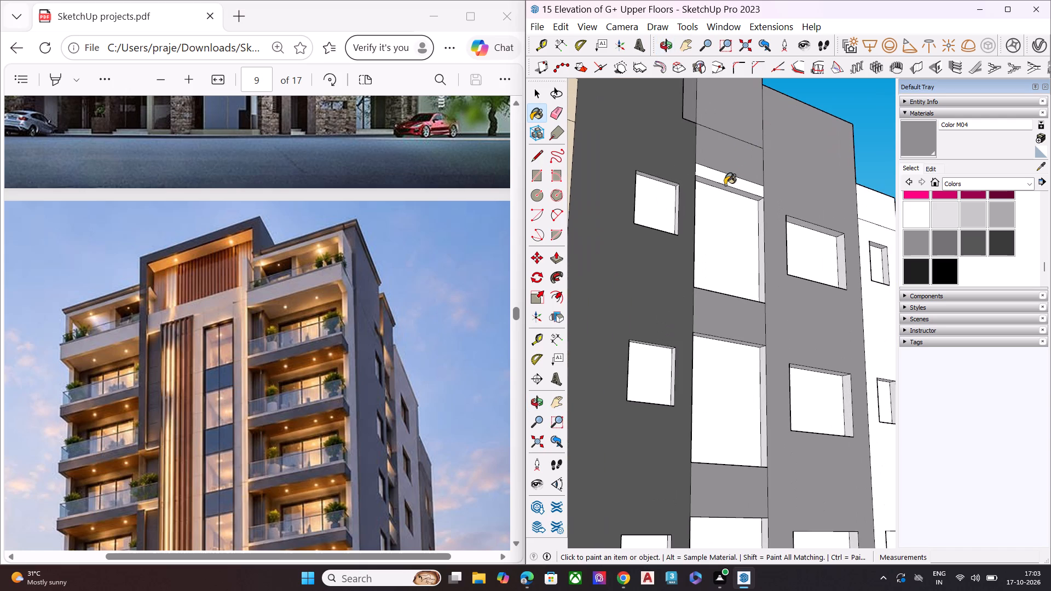
left_click(721, 178)
Paint the remaining white panels between the openings of the strip, down to the lowest floors, with Color M04.
scroll(727, 227, "down", 6)
scroll(721, 325, "up", 1)
scroll(680, 281, "down", 7)
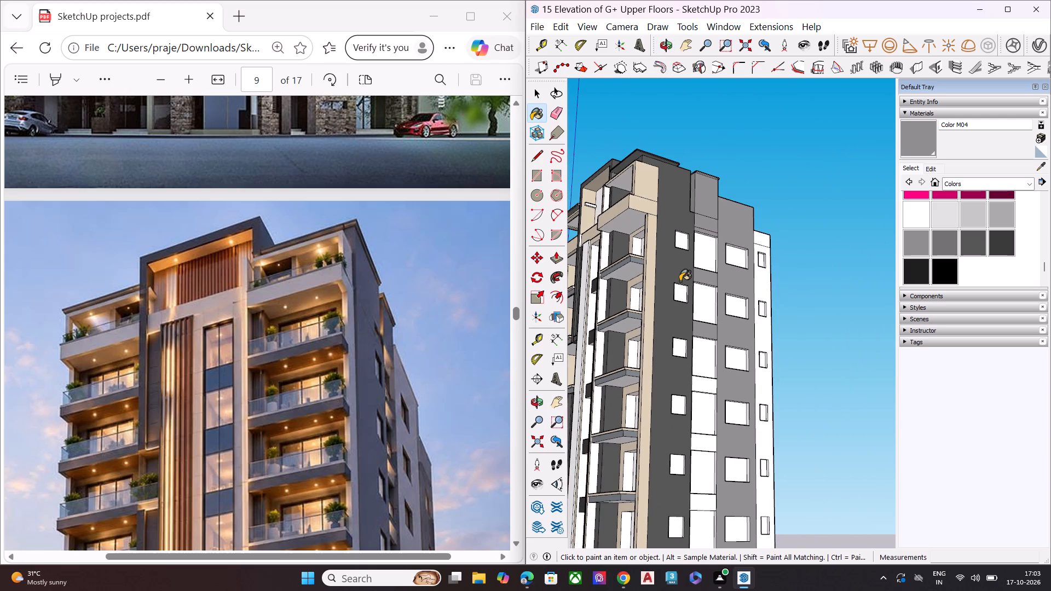
scroll(680, 281, "down", 6)
scroll(696, 375, "up", 7)
scroll(695, 311, "up", 7)
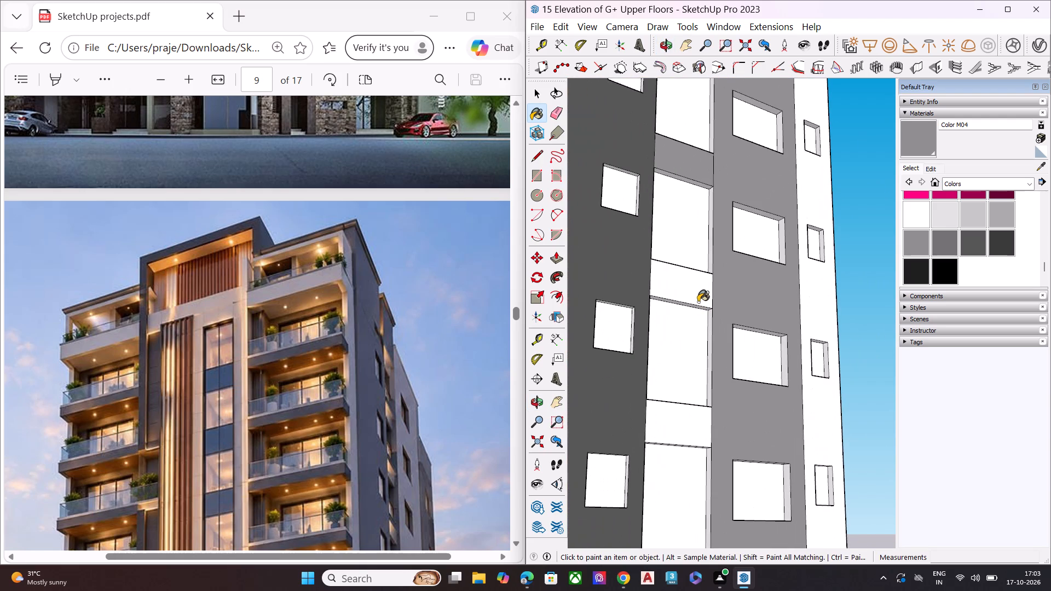
left_click(698, 298)
left_click(691, 437)
scroll(626, 304, "down", 15)
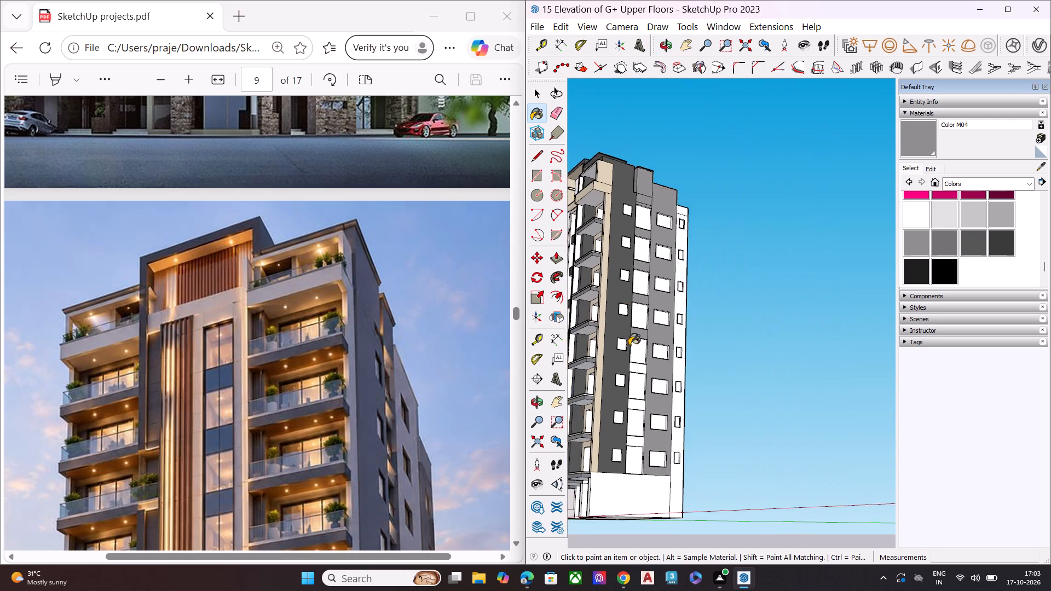
scroll(645, 448, "up", 7)
scroll(633, 321, "up", 6)
left_click(639, 257)
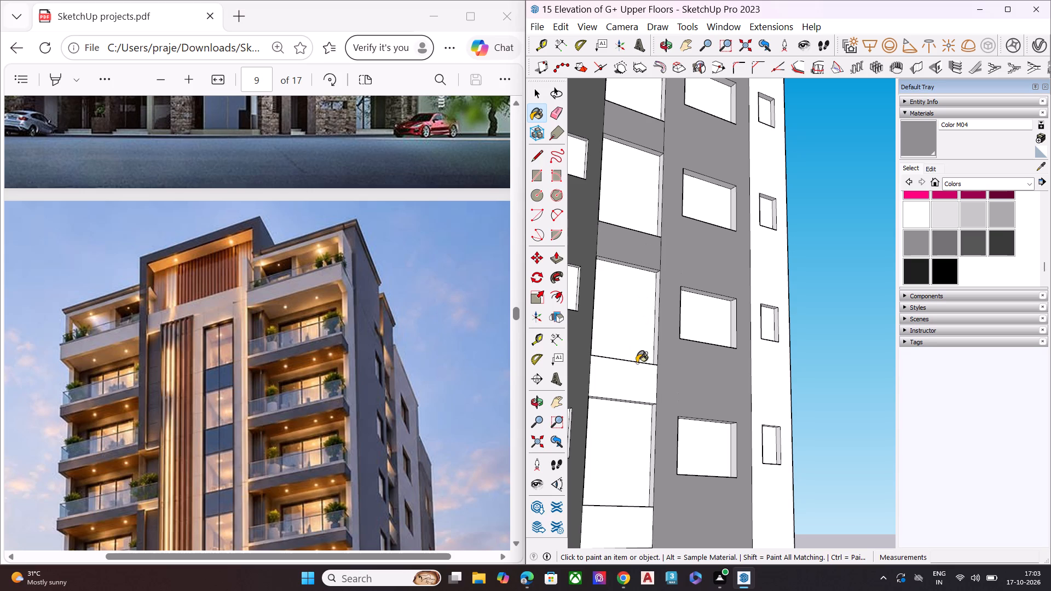
left_click(634, 379)
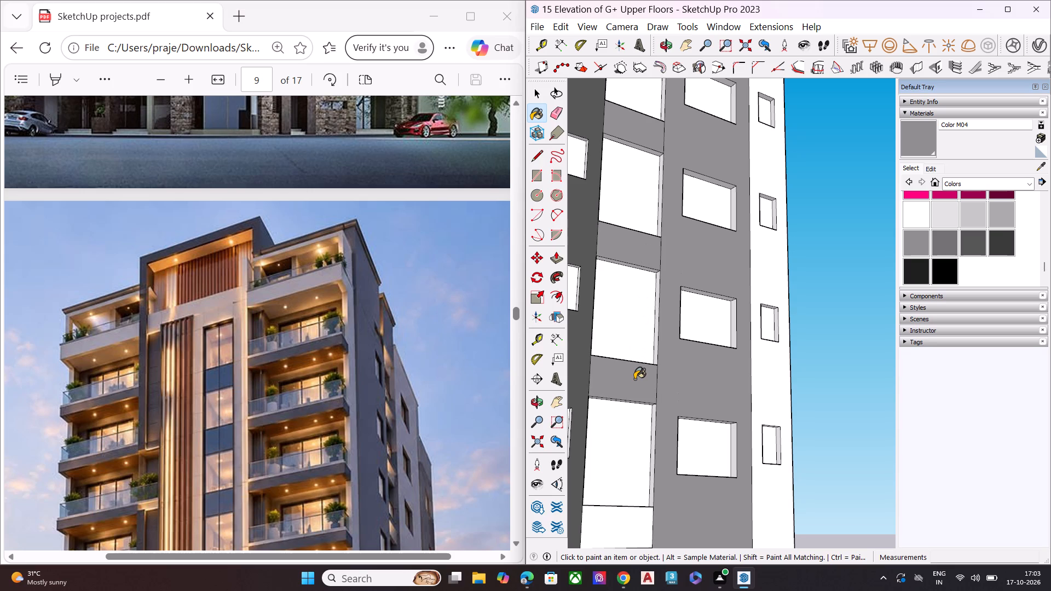
scroll(634, 379, "down", 6)
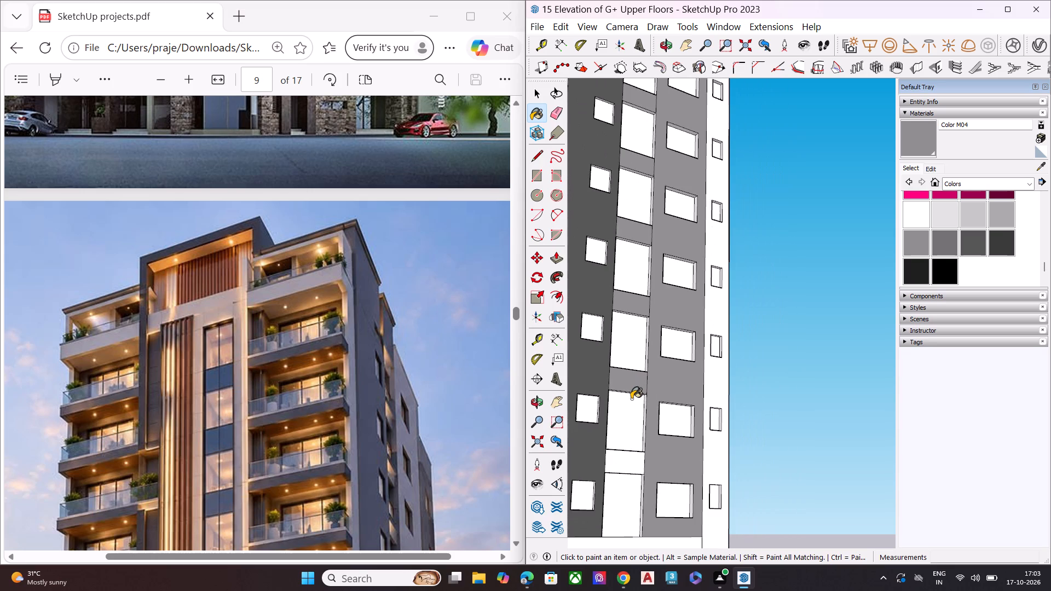
left_click(627, 466)
Paint the sill face of the topmost opening in the strip beside the dark side wall with Color M04.
scroll(644, 404, "down", 13)
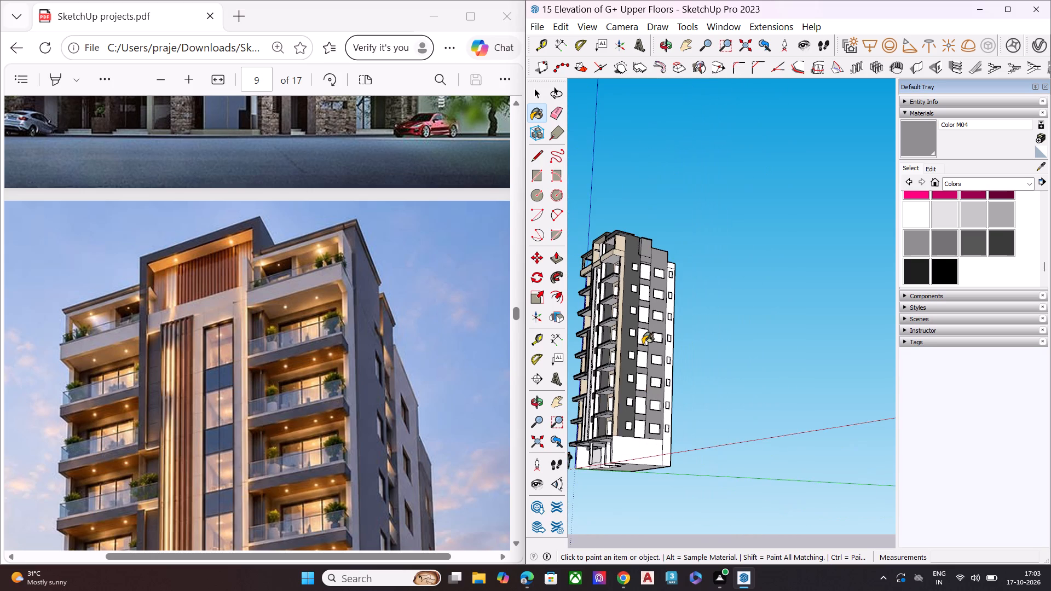
middle_click_drag(640, 332, 656, 526)
scroll(636, 316, "up", 9)
scroll(690, 208, "up", 2)
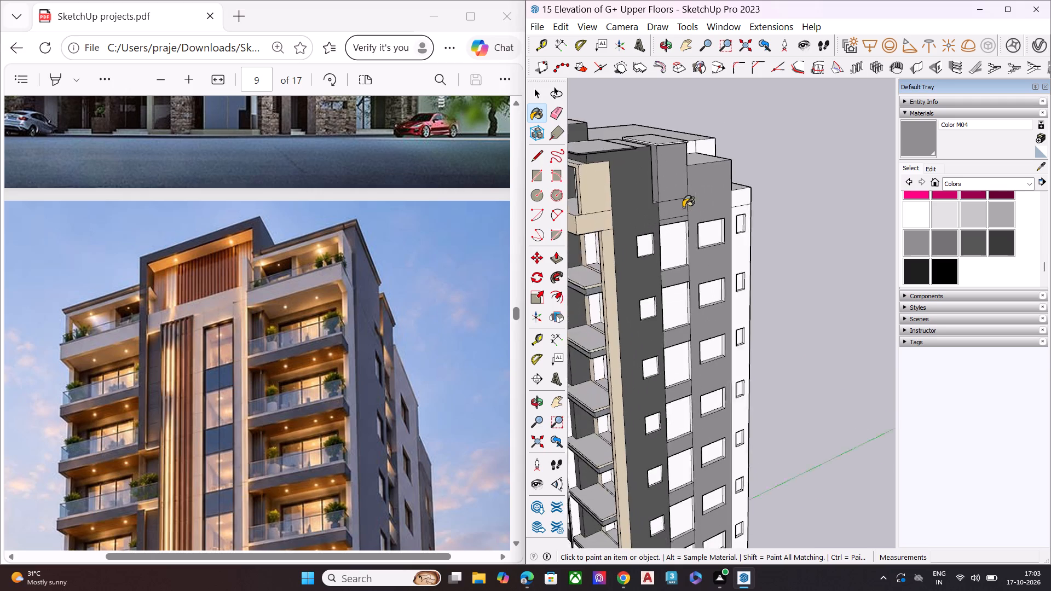
scroll(683, 207, "up", 6)
scroll(675, 291, "up", 5)
scroll(675, 291, "down", 1)
scroll(675, 292, "up", 2)
scroll(690, 359, "up", 1)
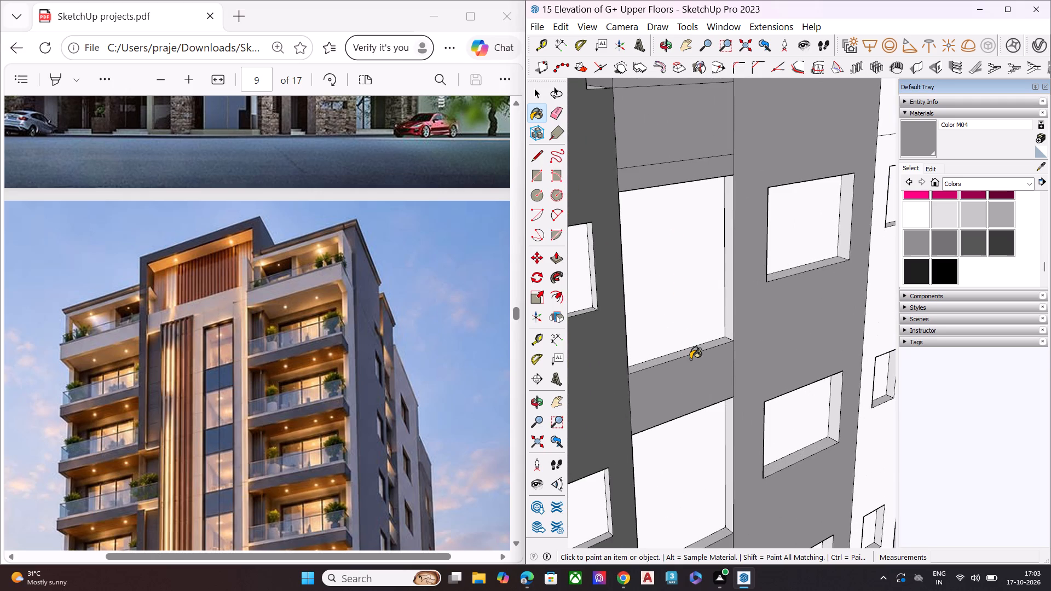
scroll(683, 341, "up", 2)
left_click(689, 349)
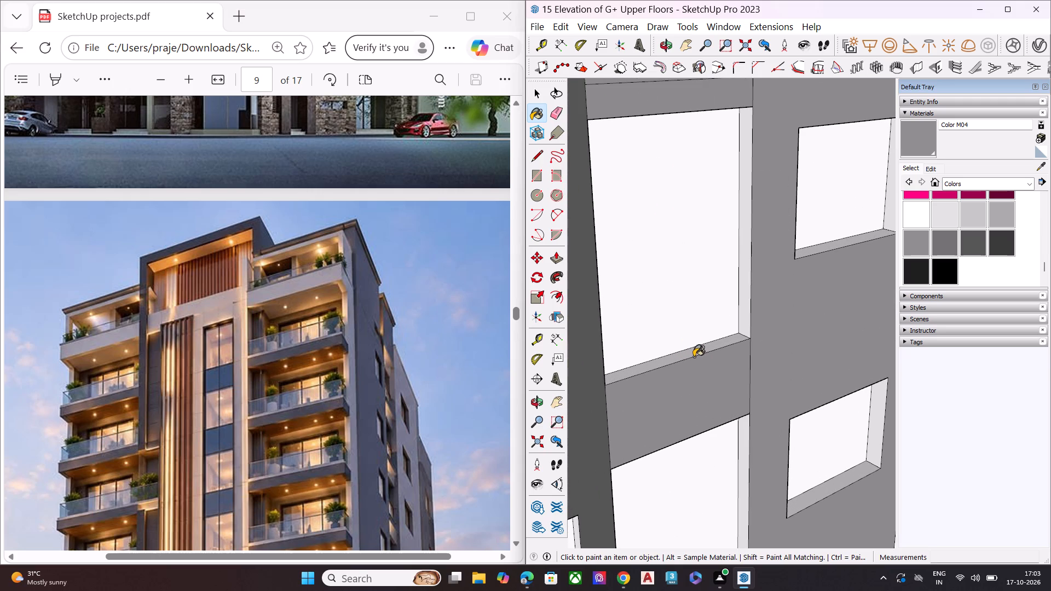
left_click(704, 349)
Paint the head undersides of three upper openings in the strip beside the dark side wall with Color M04.
middle_click_drag(716, 364, 746, 112)
scroll(746, 110, "up", 2)
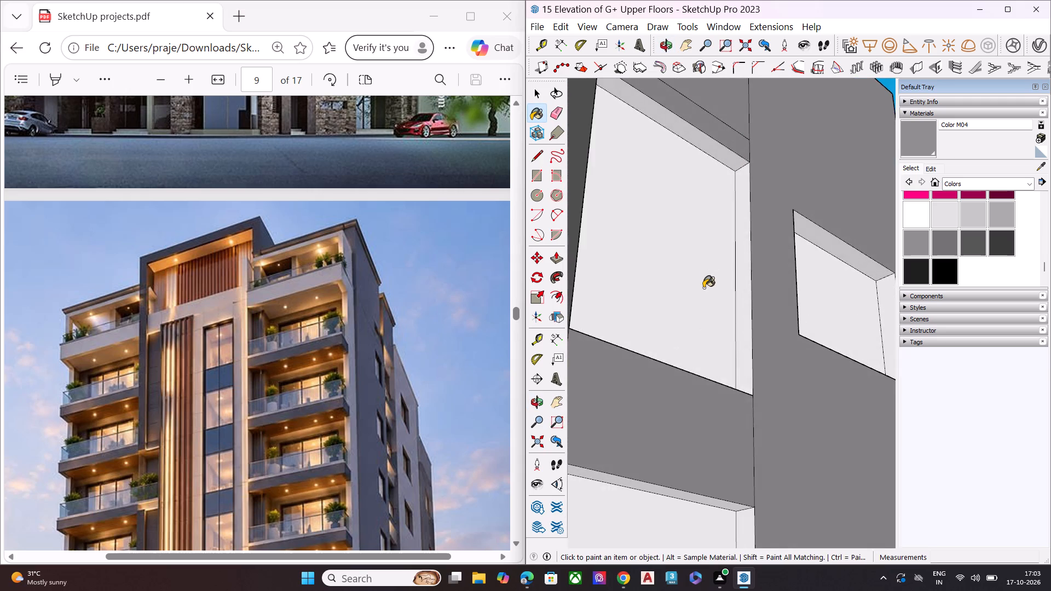
scroll(702, 296, "down", 8)
middle_click_drag(692, 318, 749, 210)
scroll(710, 326, "up", 5)
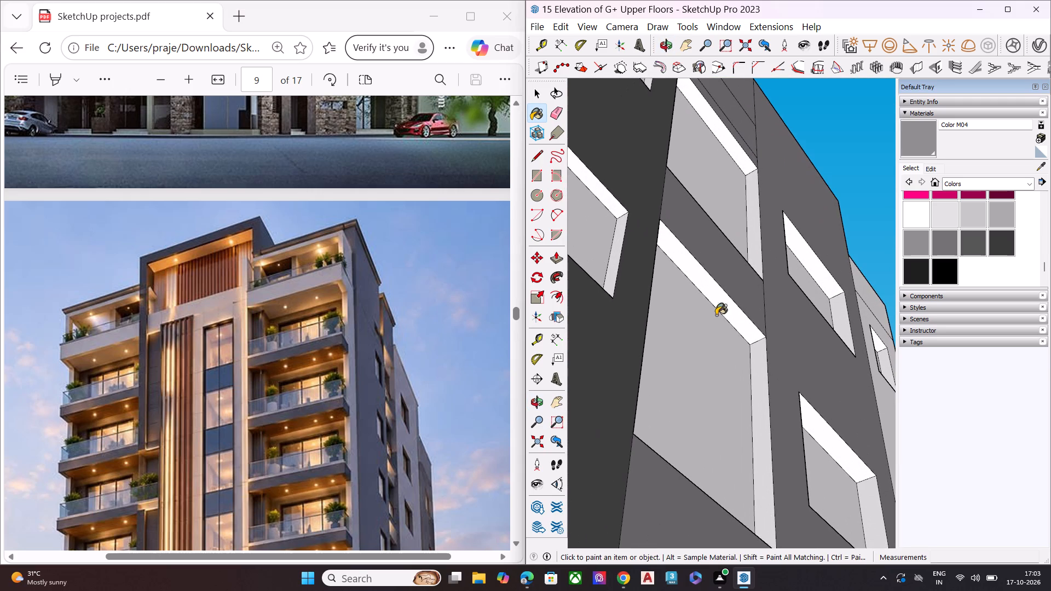
left_click(723, 305)
scroll(704, 317, "down", 6)
middle_click_drag(691, 425, 711, 338)
scroll(709, 412, "up", 4)
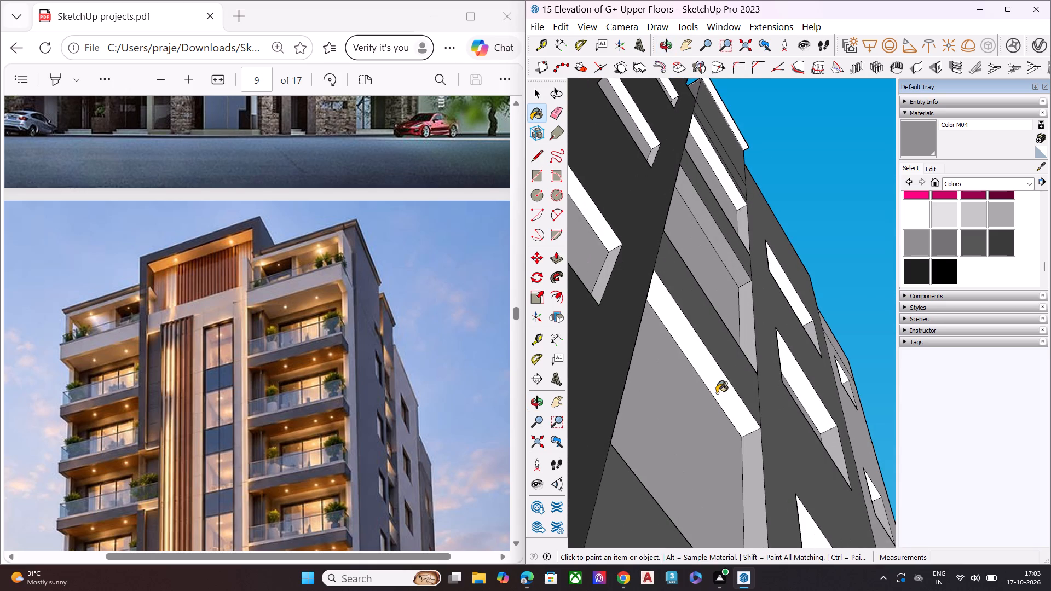
left_click(717, 387)
scroll(719, 343, "down", 9)
scroll(694, 448, "up", 6)
left_click(710, 428)
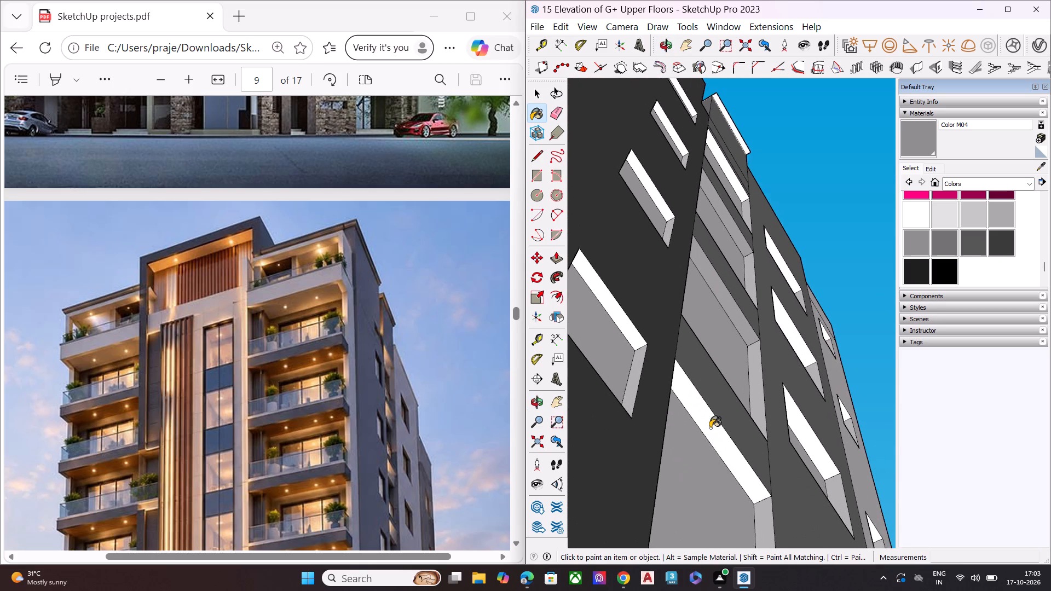
Paint the head undersides of the next three openings down the strip with Color M04.
scroll(712, 402, "down", 1)
scroll(712, 401, "up", 1)
scroll(712, 401, "down", 17)
scroll(700, 477, "up", 8)
left_click(714, 462)
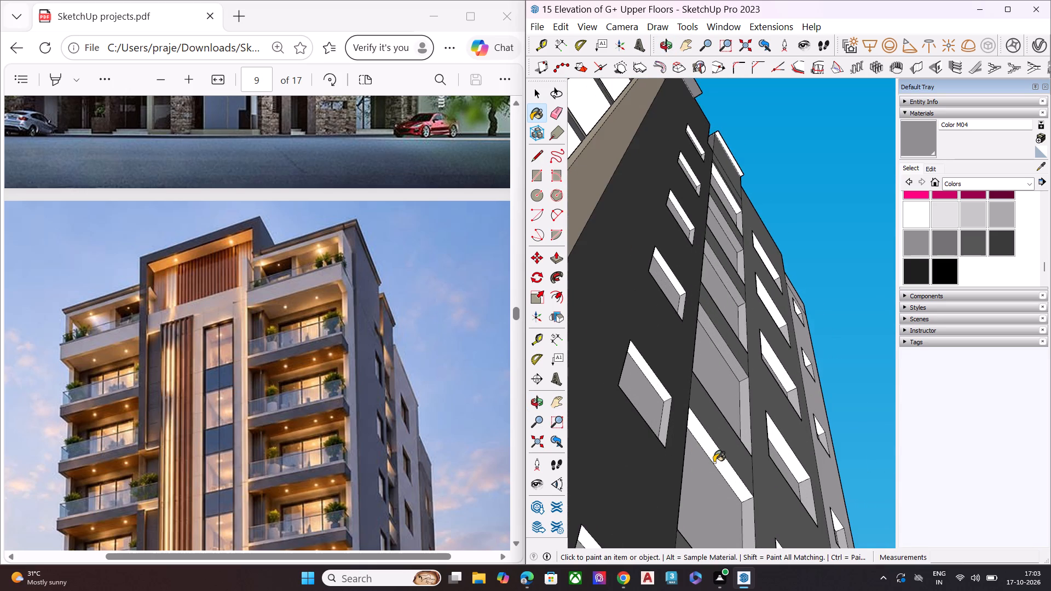
scroll(706, 412, "down", 4)
left_click(713, 443)
scroll(718, 395, "down", 2)
scroll(717, 395, "up", 1)
scroll(715, 395, "down", 2)
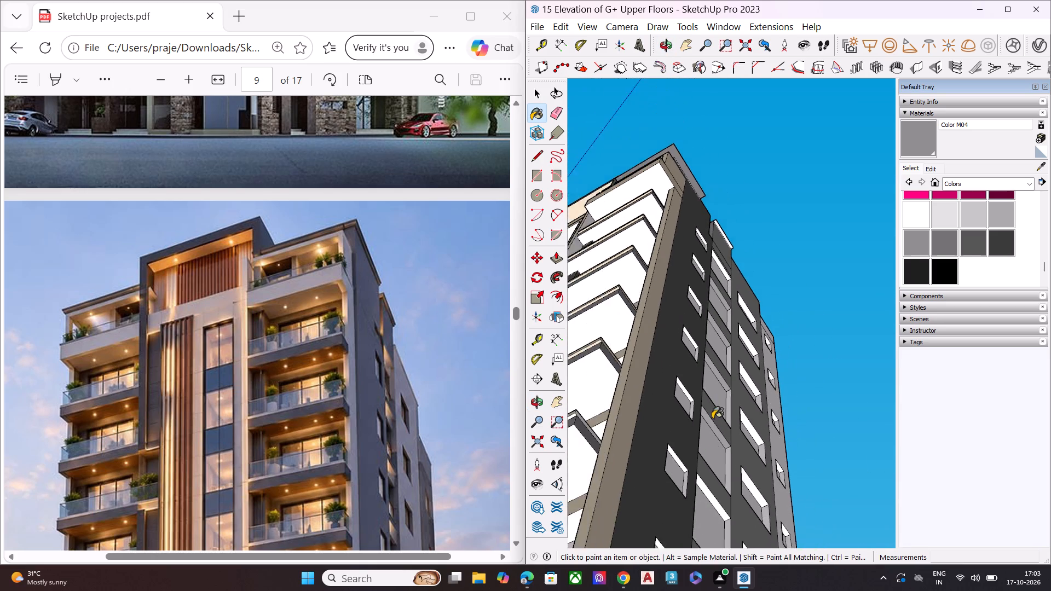
scroll(712, 419, "down", 1)
scroll(708, 485, "up", 9)
left_click(716, 493)
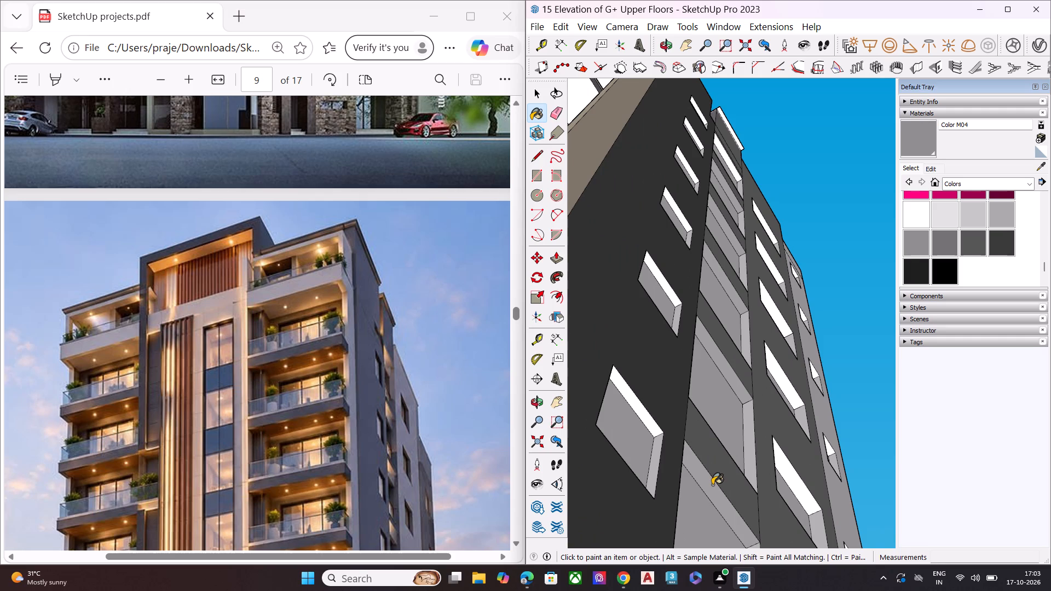
Paint the head undersides of the two remaining lower openings in the strip with Color M04.
scroll(708, 327, "down", 12)
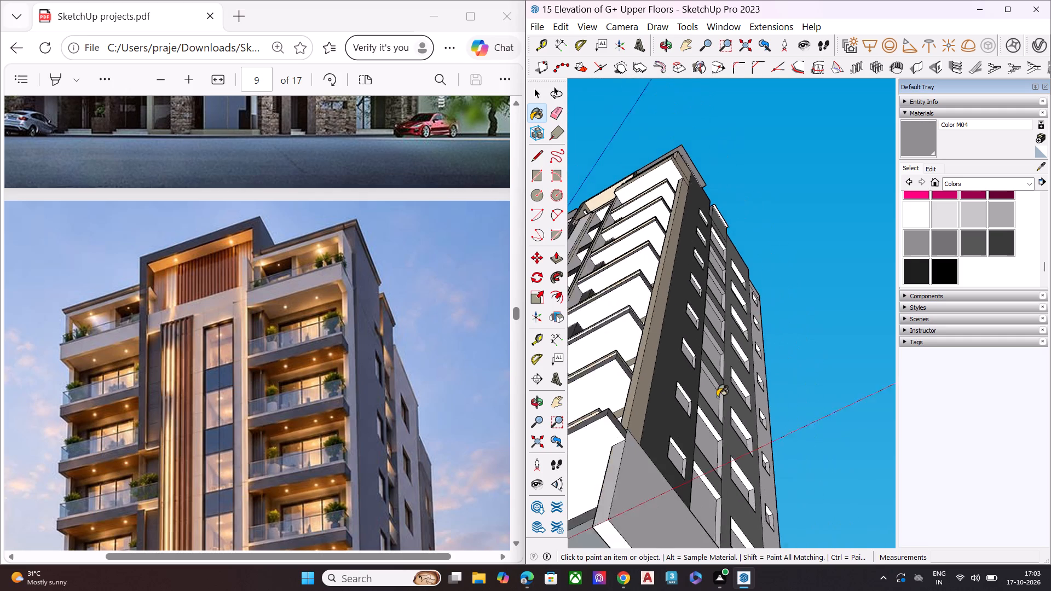
scroll(731, 490, "up", 4)
scroll(692, 457, "up", 3)
scroll(692, 456, "down", 1)
scroll(692, 456, "up", 4)
left_click(700, 450)
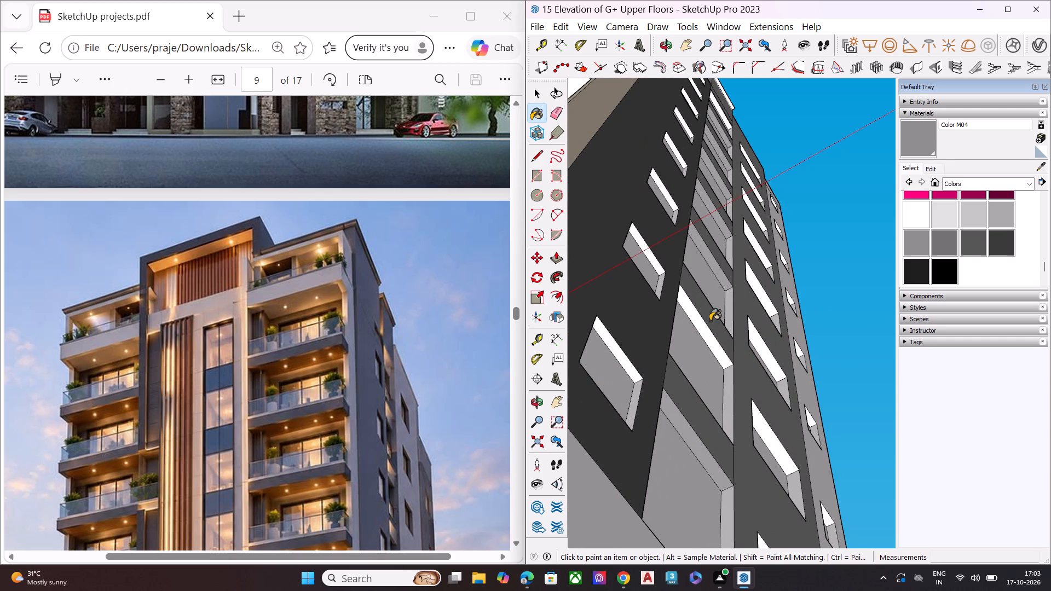
left_click(708, 339)
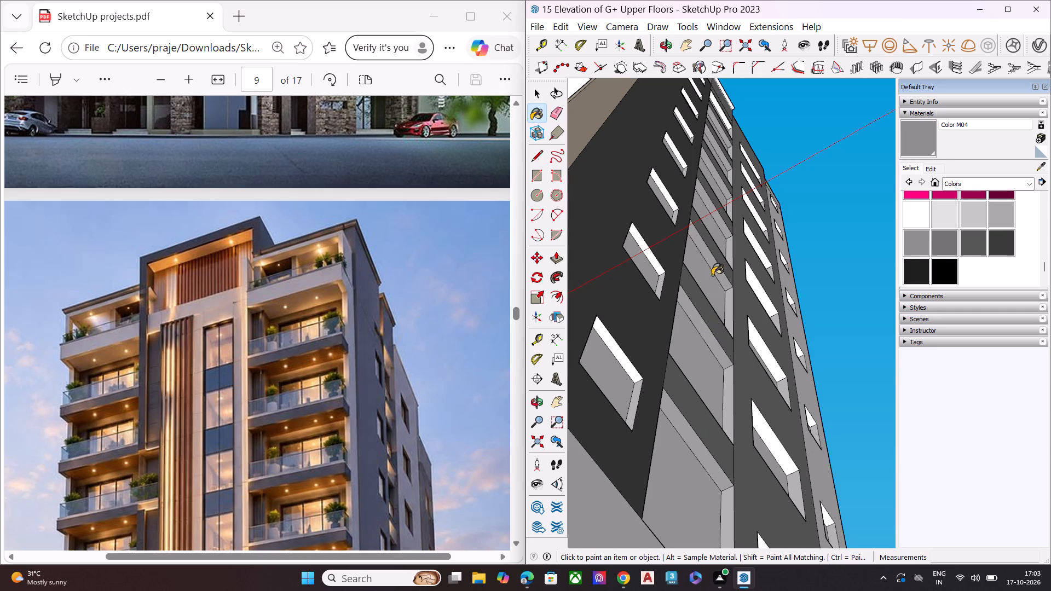
Paint the inner recess faces of the topmost opening in the strip, including its sill, with Color M04.
middle_click_drag(712, 281, 720, 578)
scroll(691, 264, "down", 6)
scroll(679, 298, "up", 1)
scroll(675, 325, "down", 1)
scroll(668, 386, "down", 8)
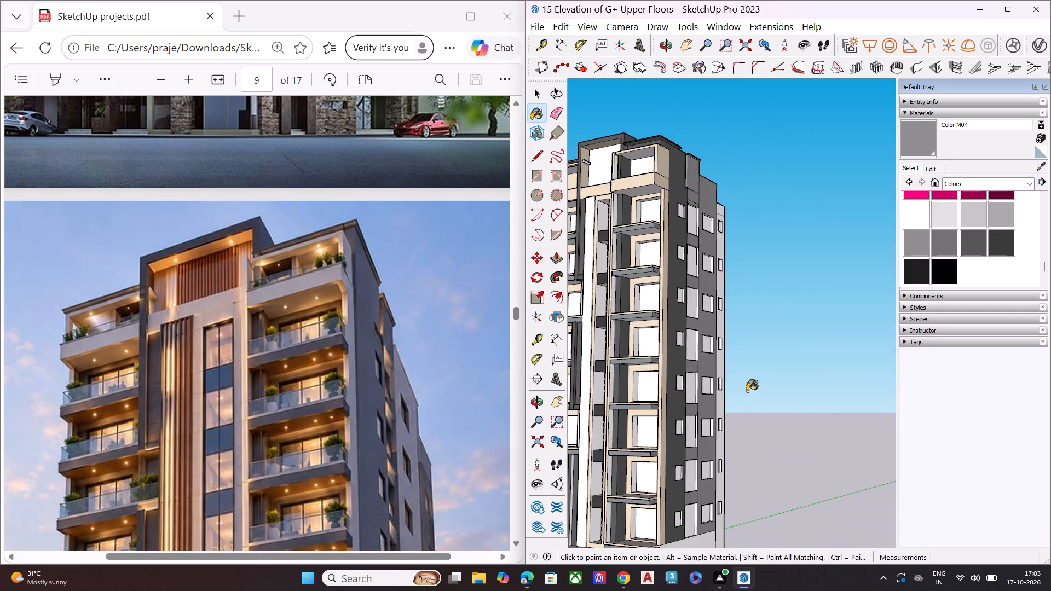
middle_click_drag(718, 256, 747, 548)
scroll(718, 407, "up", 1)
middle_click_drag(657, 207, 701, 335)
scroll(702, 304, "up", 2)
scroll(702, 292, "down", 1)
scroll(702, 292, "up", 1)
scroll(702, 292, "down", 1)
scroll(702, 292, "up", 4)
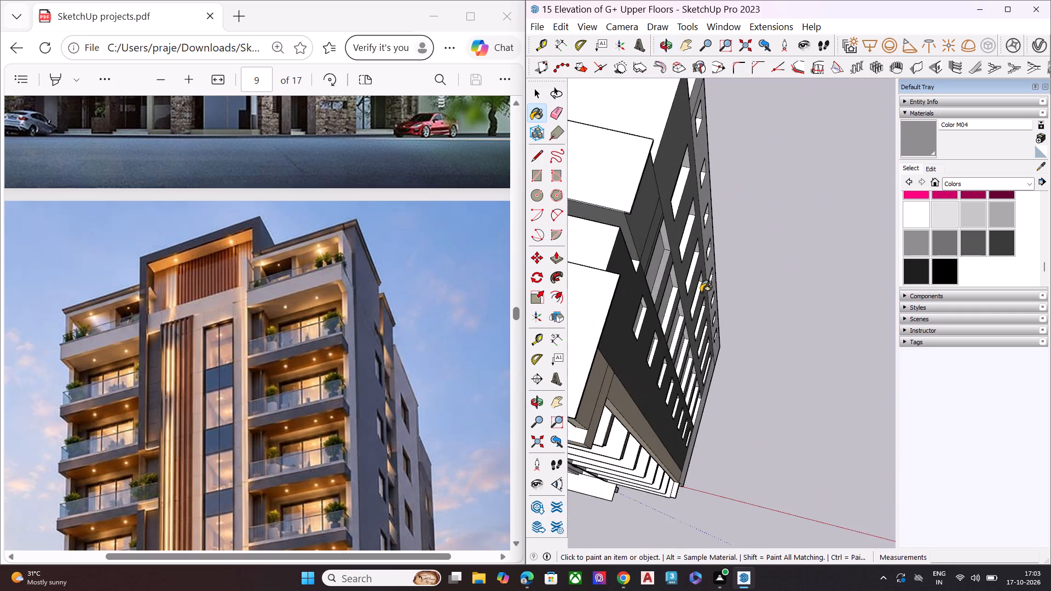
scroll(625, 255, "up", 18)
left_click(712, 213)
left_click(715, 275)
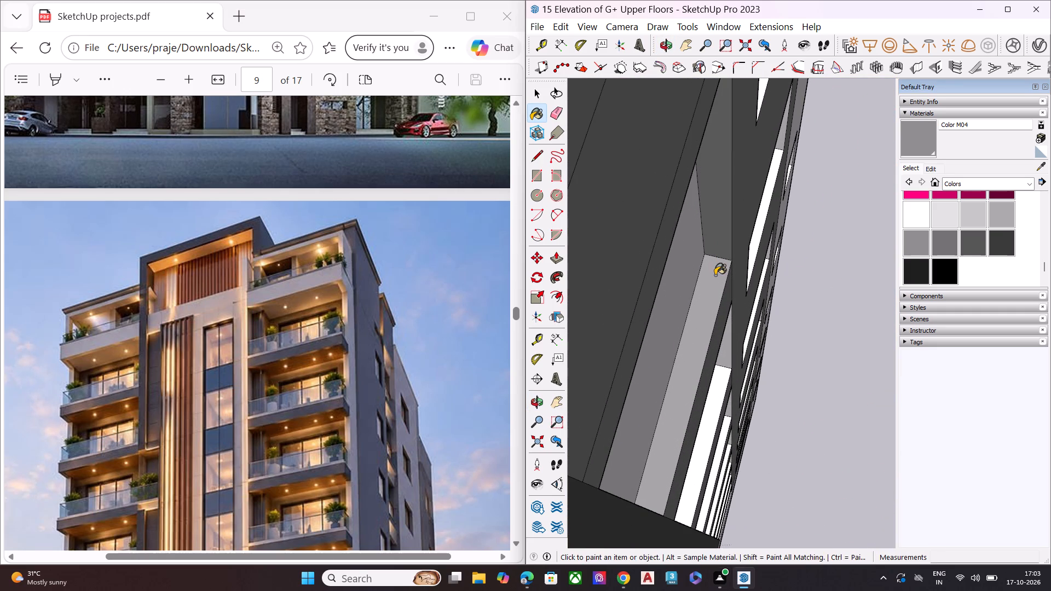
left_click(707, 304)
scroll(719, 310, "up", 1)
middle_click_drag(715, 309, 636, 224)
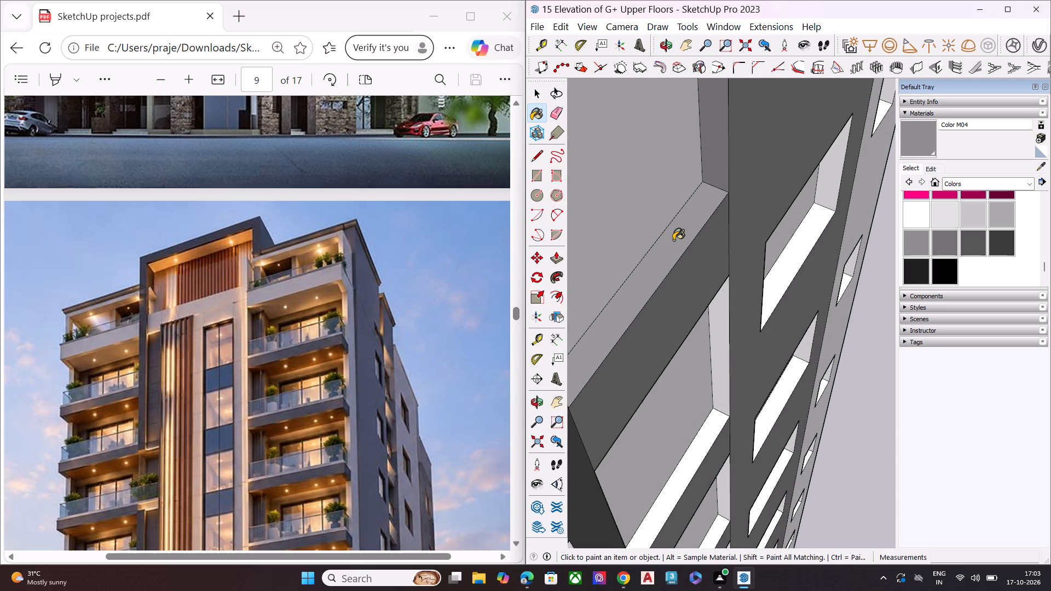
left_click(673, 240)
Paint the sill faces of the next upper and middle openings down the strip with Color M04.
middle_click_drag(704, 288, 655, 224)
scroll(655, 227, "down", 4)
scroll(683, 337, "up", 7)
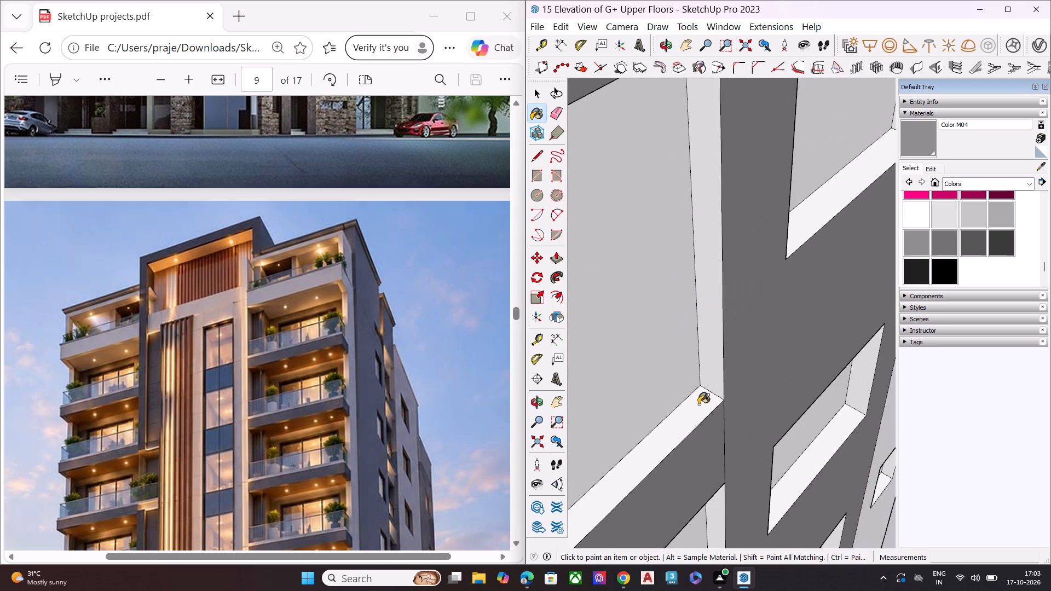
left_click(698, 404)
scroll(650, 315, "down", 9)
scroll(691, 520, "up", 6)
left_click(667, 482)
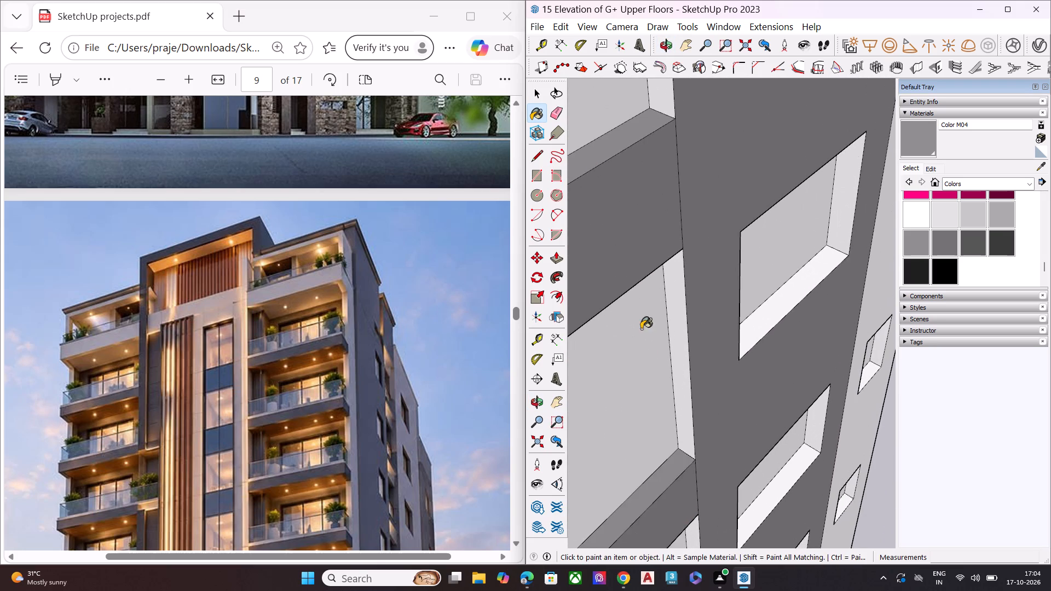
scroll(641, 308, "down", 14)
scroll(674, 451, "up", 7)
left_click(642, 418)
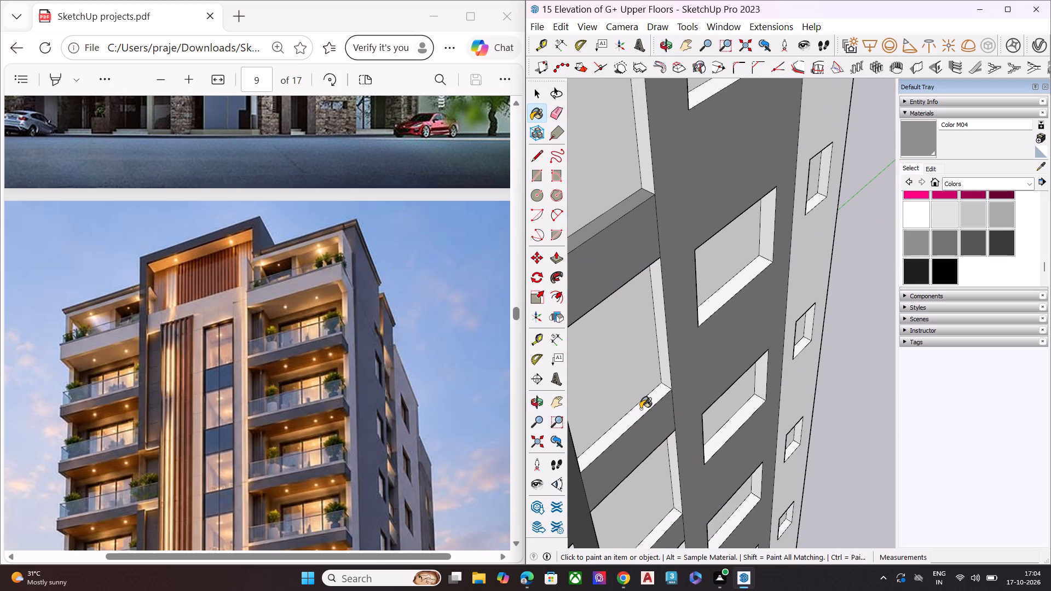
left_click(640, 409)
Paint the sill faces of the remaining lower openings in the strip with Color M04.
scroll(646, 384, "down", 7)
scroll(654, 455, "up", 8)
left_click(659, 469)
scroll(657, 451, "down", 1)
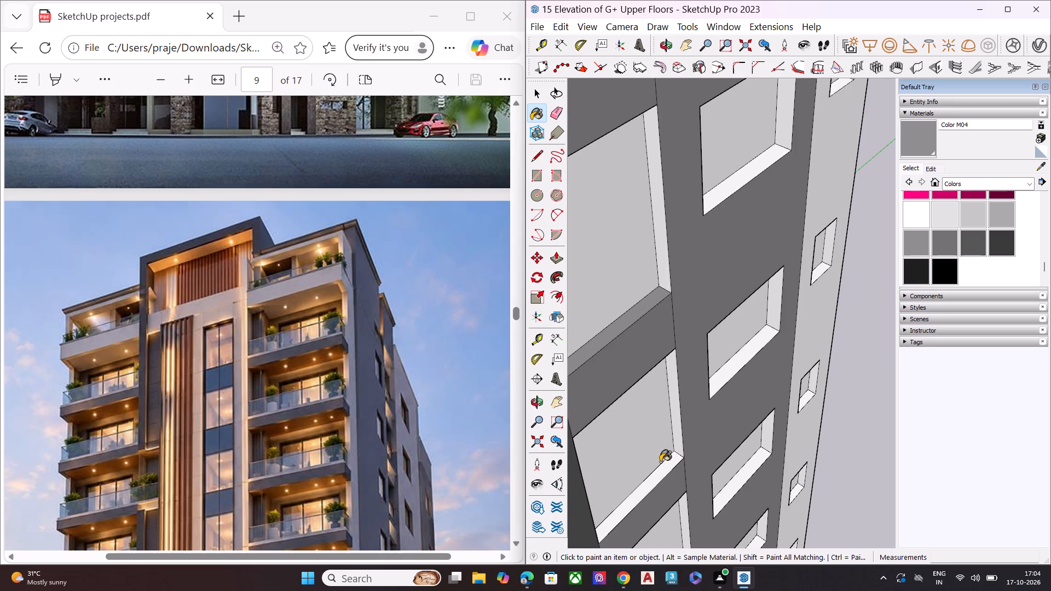
left_click(663, 467)
scroll(619, 377, "down", 17)
scroll(648, 512, "up", 7)
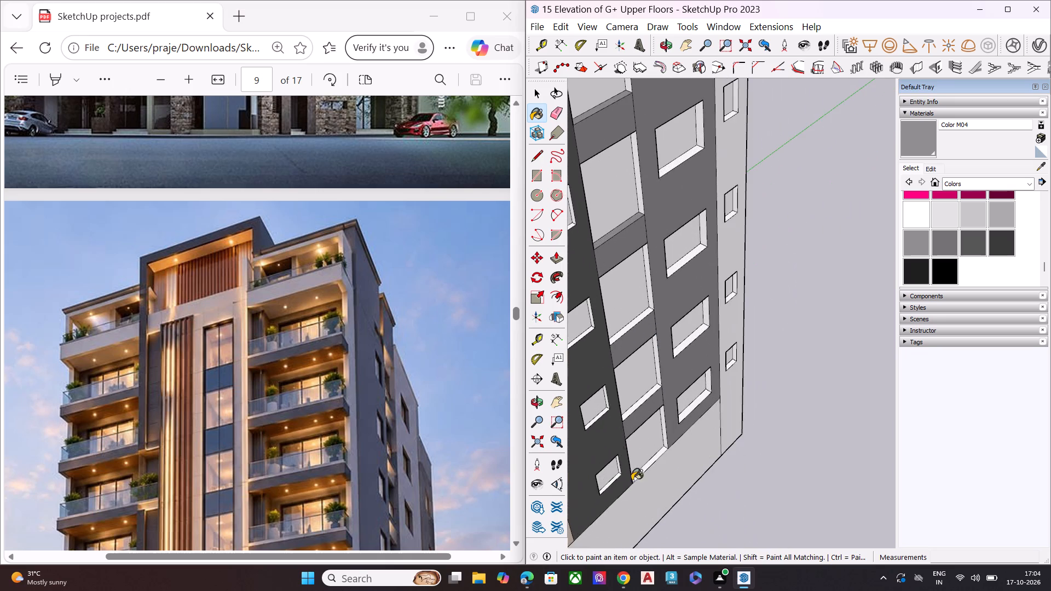
scroll(607, 351, "up", 8)
left_click(632, 325)
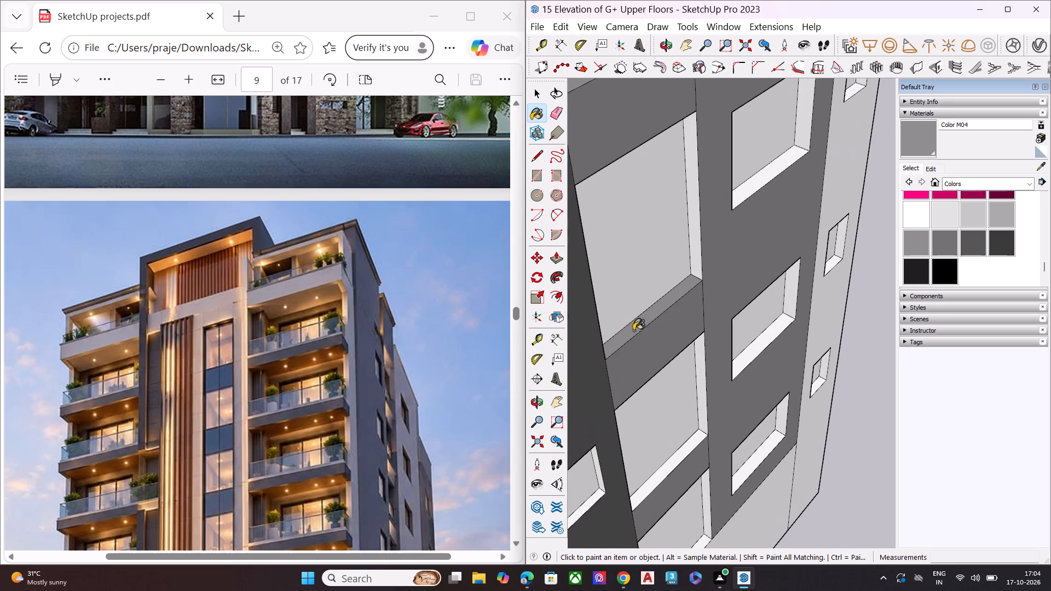
left_click(678, 453)
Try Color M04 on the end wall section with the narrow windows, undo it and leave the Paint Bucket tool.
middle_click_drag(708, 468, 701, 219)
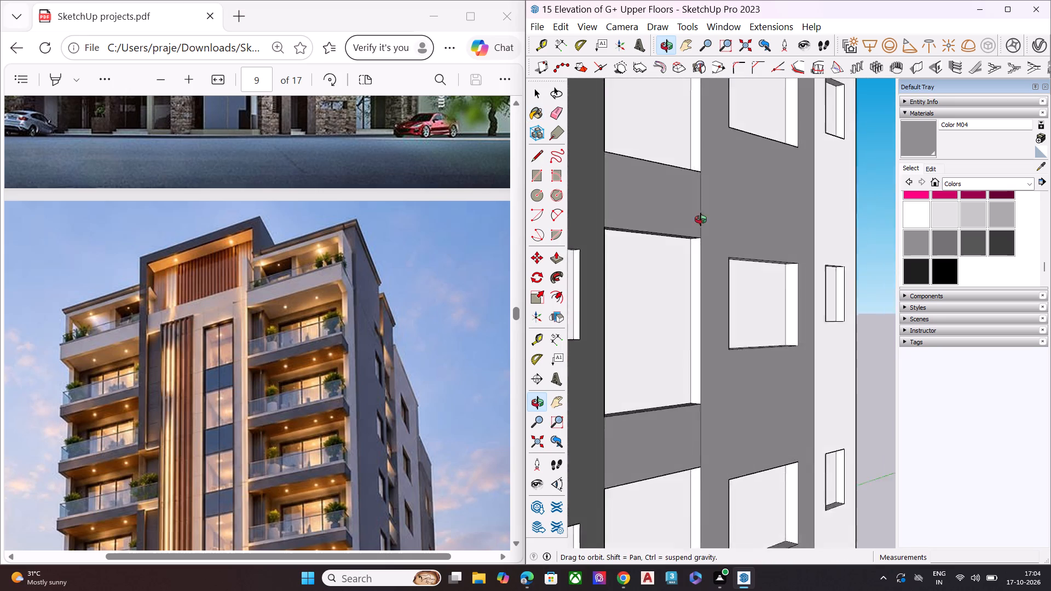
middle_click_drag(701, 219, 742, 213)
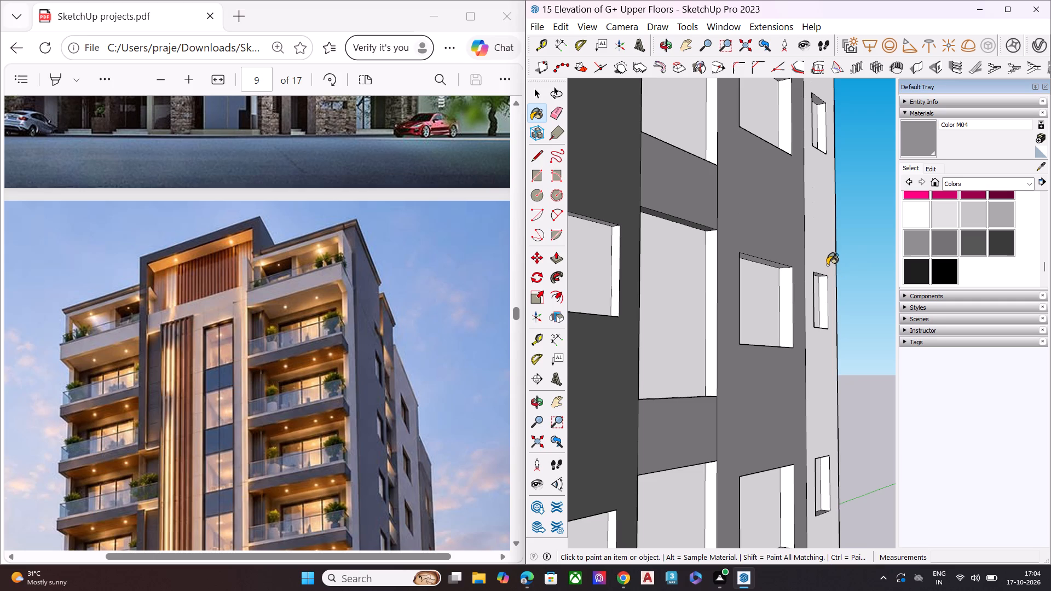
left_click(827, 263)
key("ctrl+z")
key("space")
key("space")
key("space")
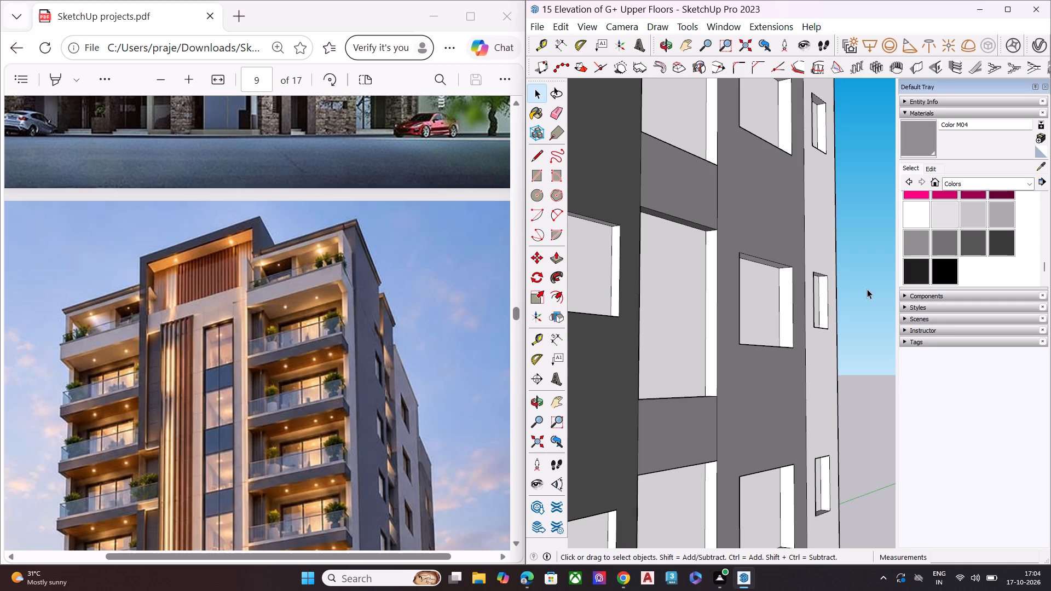
Examine the tower's front and window-side facades and compare the balcony bays with the reference render.
scroll(827, 310, "down", 6)
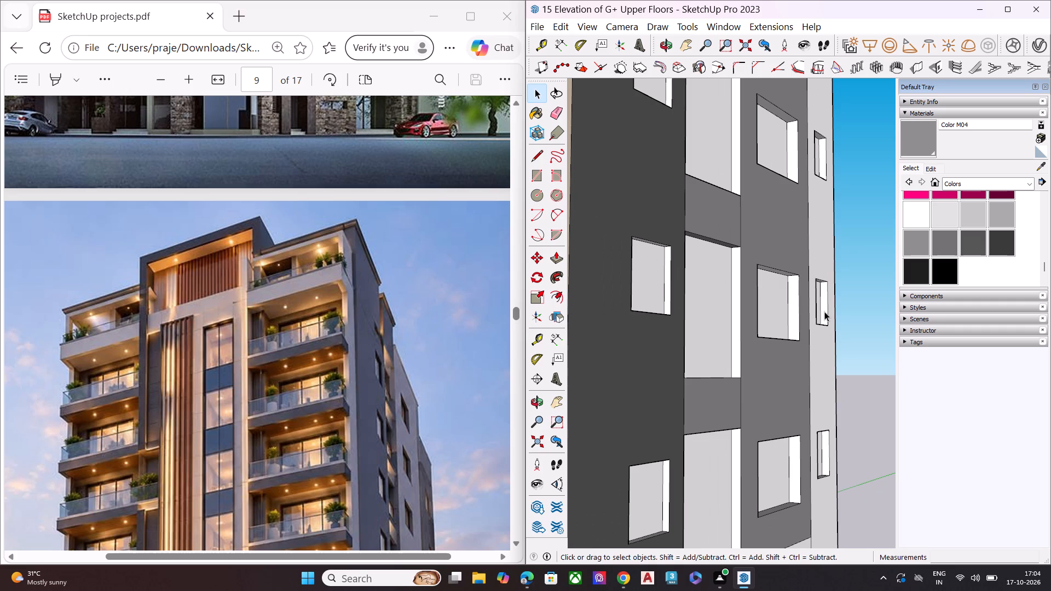
scroll(777, 330, "down", 6)
middle_click_drag(783, 299, 779, 426)
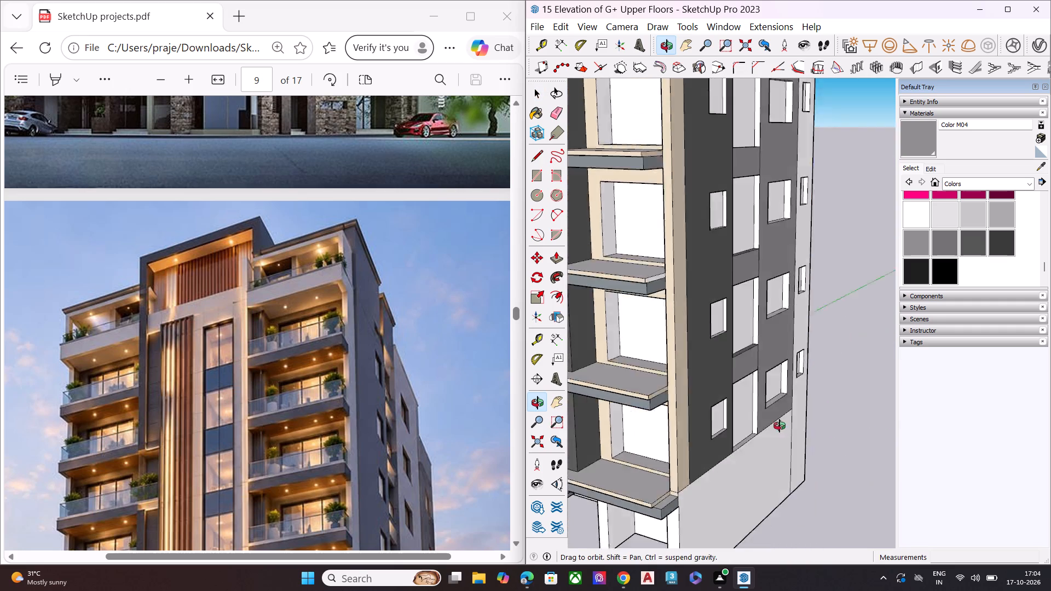
middle_click_drag(779, 426, 831, 407)
key("space")
key("space")
key("space")
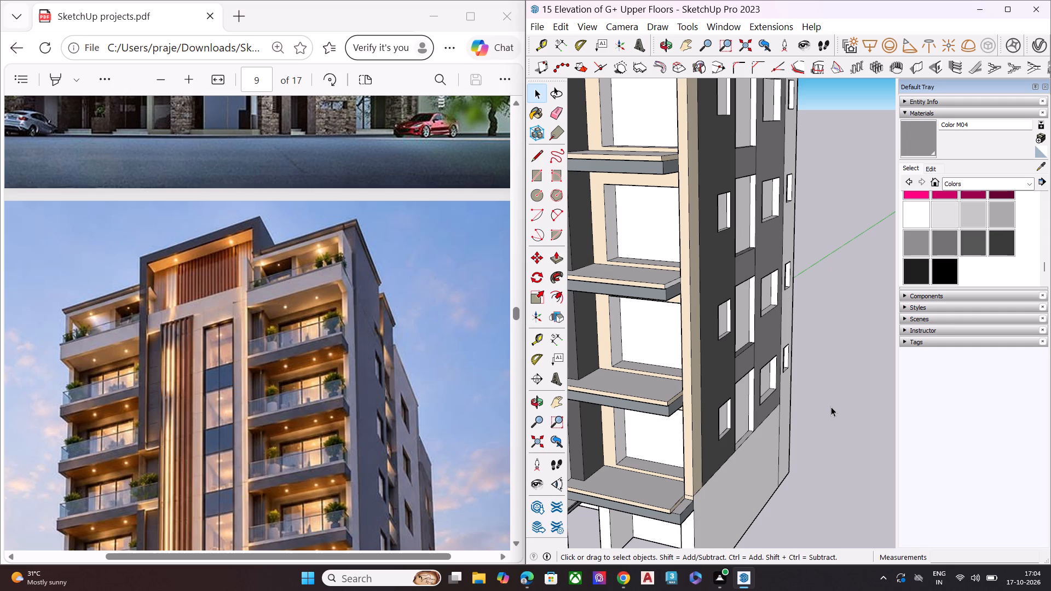
scroll(811, 383, "down", 7)
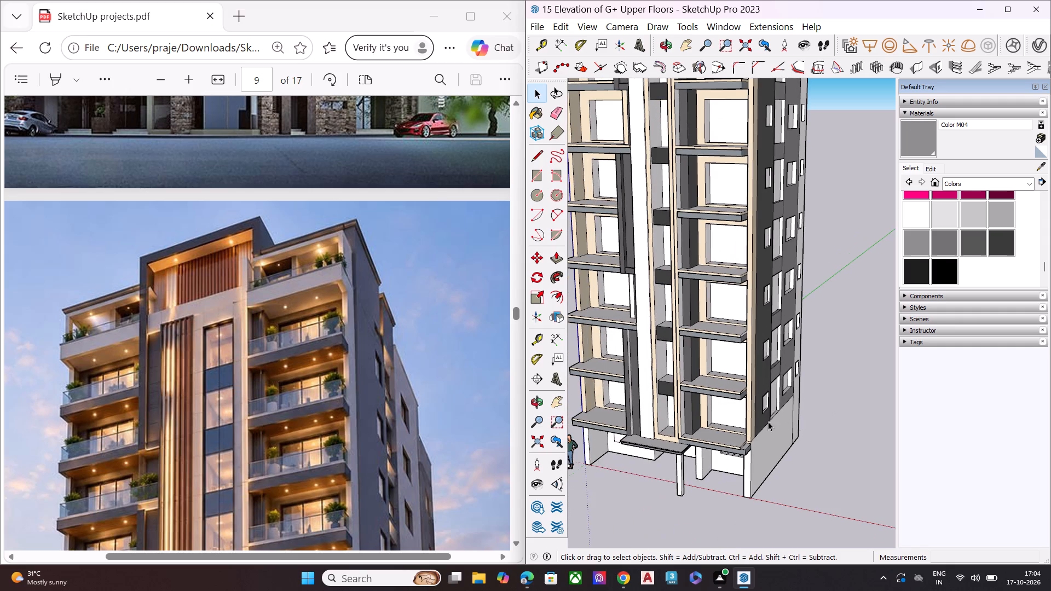
scroll(688, 374, "up", 2)
scroll(678, 342, "down", 2)
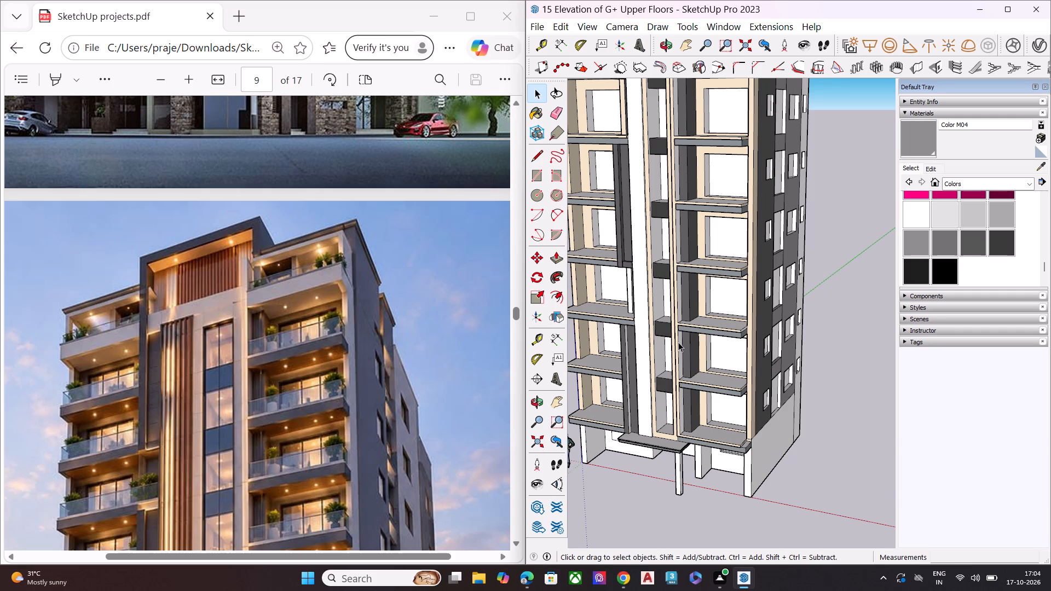
scroll(678, 342, "down", 8)
middle_click_drag(663, 376, 640, 226)
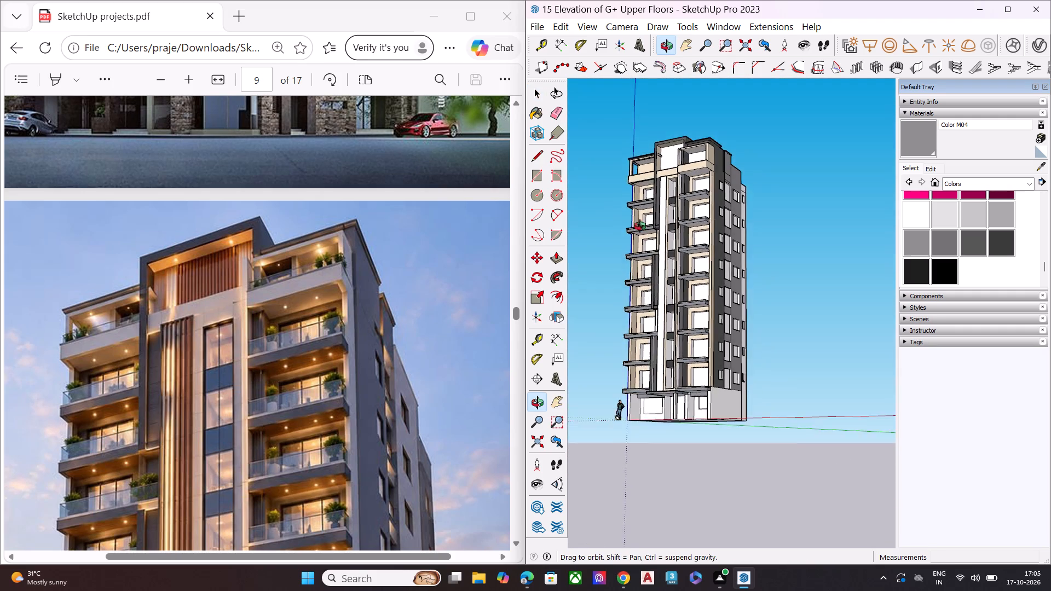
middle_click_drag(640, 226, 641, 221)
middle_click_drag(639, 240, 639, 274)
scroll(639, 268, "up", 6)
middle_click(639, 289)
middle_click(639, 296)
scroll(635, 317, "down", 4)
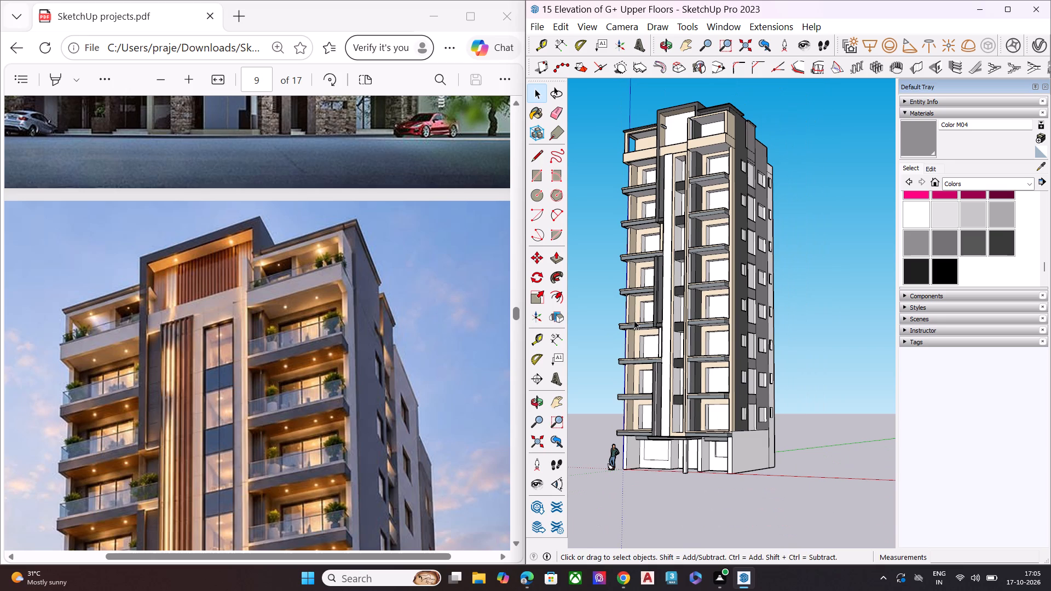
scroll(635, 176, "up", 8)
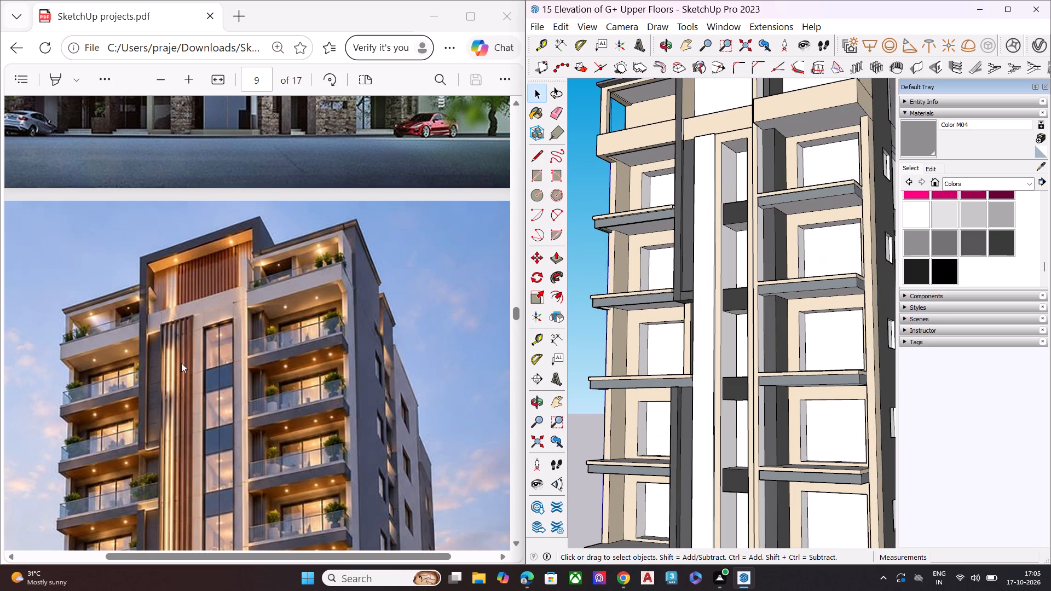
scroll(169, 369, "down", 3)
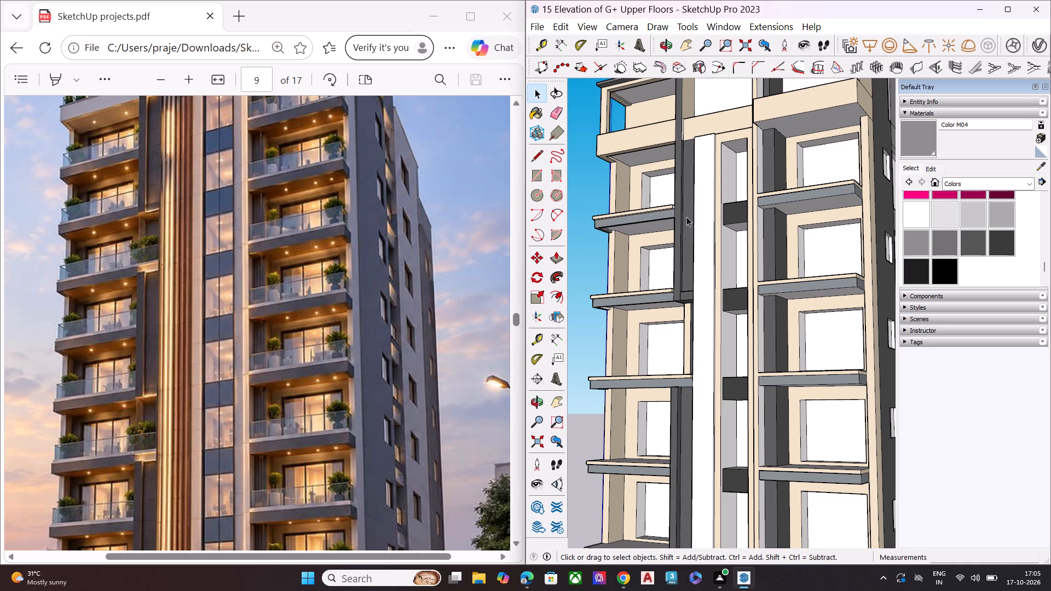
Paint the back walls of the left bay's roof terrace and its top three balconies with Color M04.
left_click(926, 134)
left_click(635, 174)
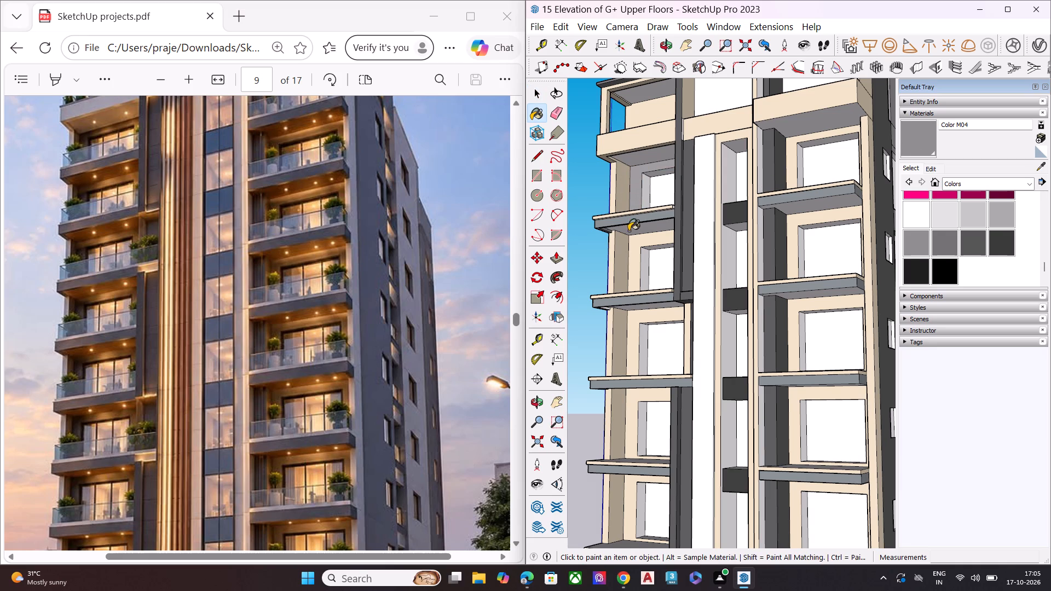
scroll(640, 96, "up", 4)
left_click(639, 114)
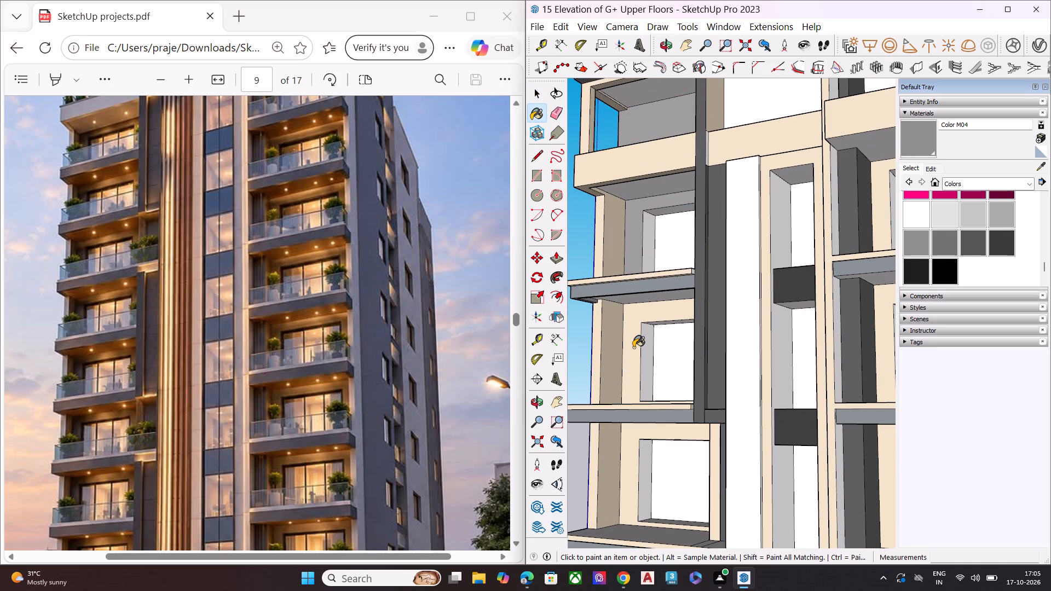
left_click(632, 341)
scroll(628, 379, "down", 4)
middle_click_drag(652, 451, 785, 529)
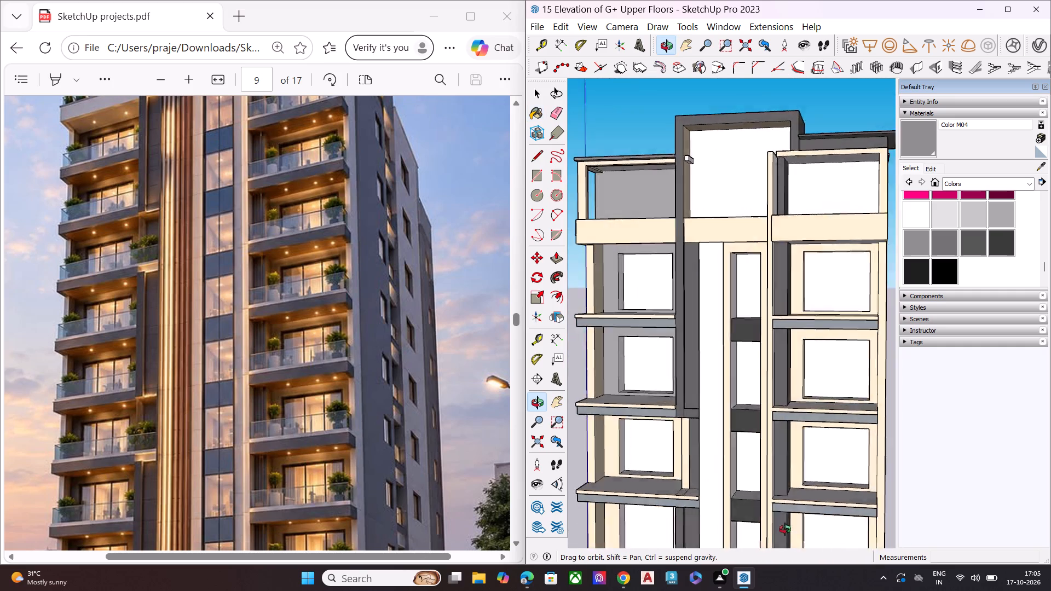
middle_click_drag(785, 529, 865, 361)
scroll(877, 382, "up", 2)
scroll(775, 377, "down", 5)
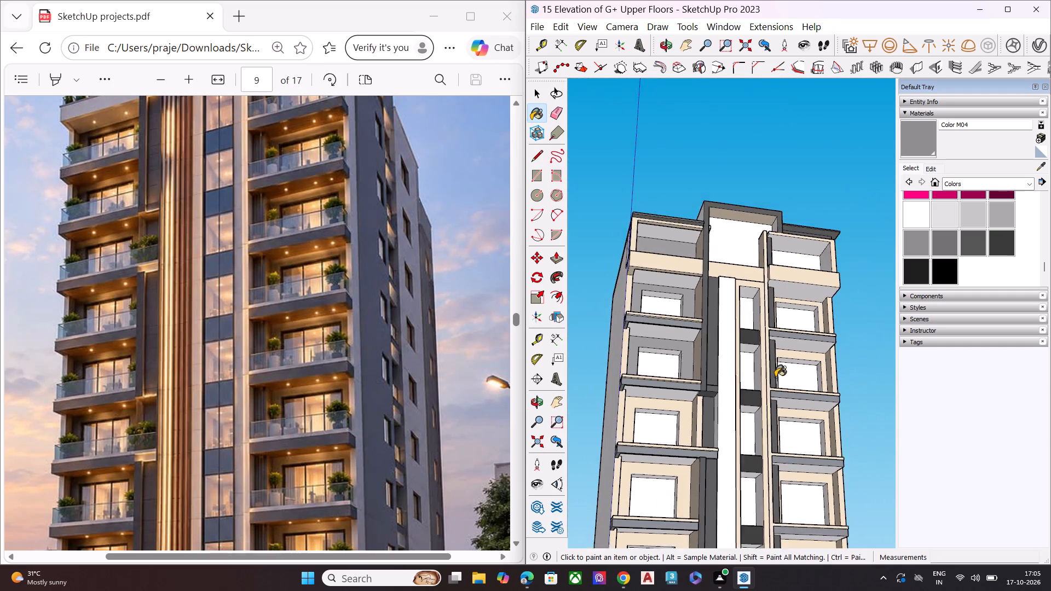
scroll(775, 377, "down", 2)
scroll(711, 427, "up", 7)
left_click(681, 390)
Paint the back walls of the fourth, fifth and sixth balconies from the top in the left bay with Color M04.
scroll(681, 390, "down", 5)
scroll(676, 459, "up", 2)
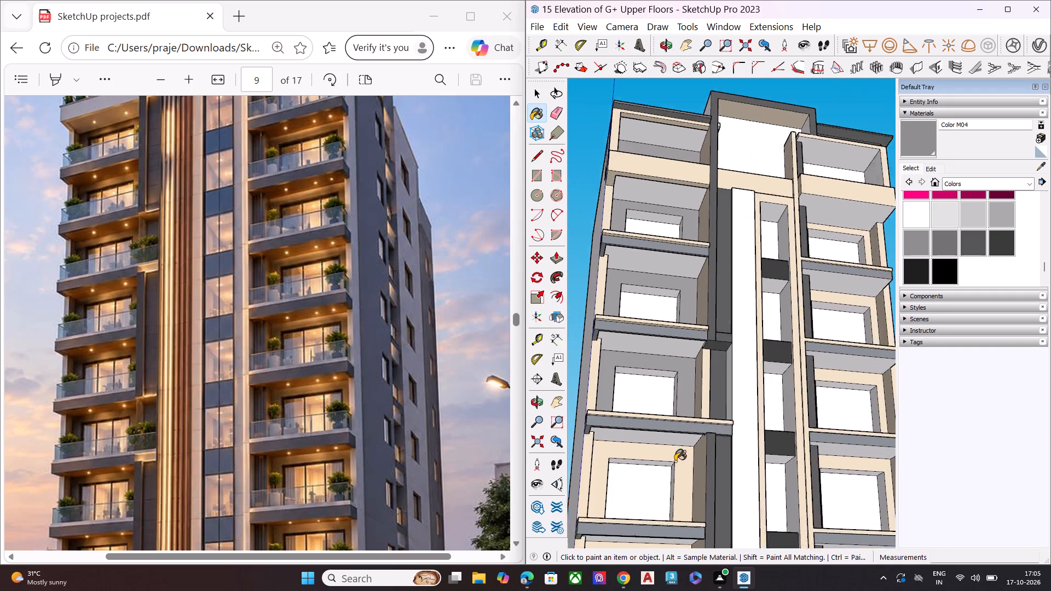
scroll(675, 461, "up", 3)
left_click(675, 461)
scroll(685, 439, "down", 3)
left_click(684, 459)
scroll(672, 398, "down", 8)
scroll(671, 502, "up", 9)
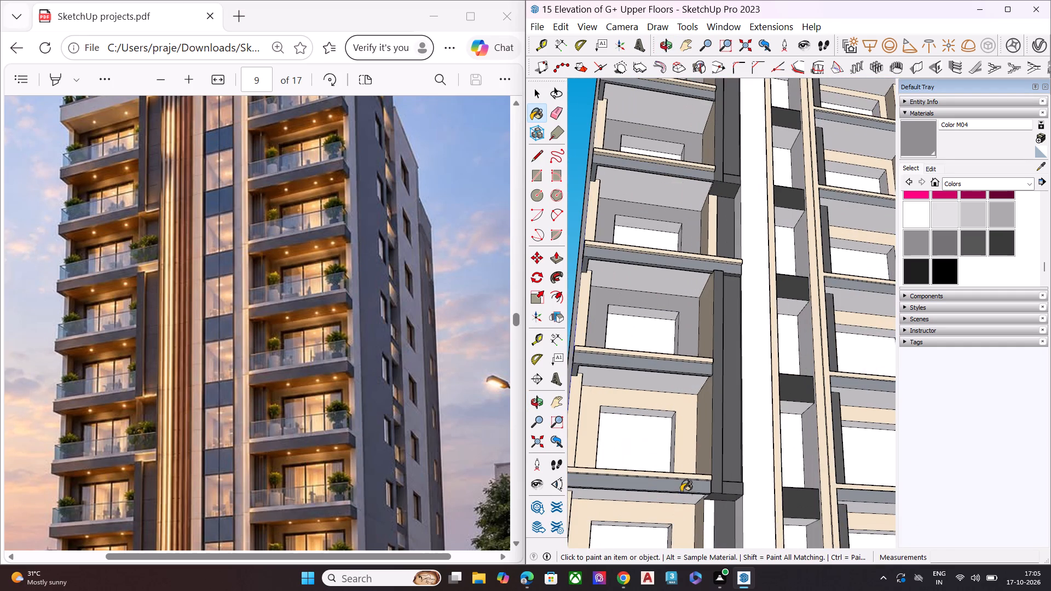
left_click(680, 465)
scroll(673, 395, "down", 8)
scroll(669, 460, "up", 3)
scroll(669, 460, "down", 1)
scroll(669, 460, "up", 3)
left_click(683, 448)
Paint the back walls of the two lowest balconies in the left bay with Color M04.
scroll(669, 425, "down", 1)
scroll(669, 425, "up", 1)
scroll(669, 425, "down", 6)
scroll(676, 522, "up", 2)
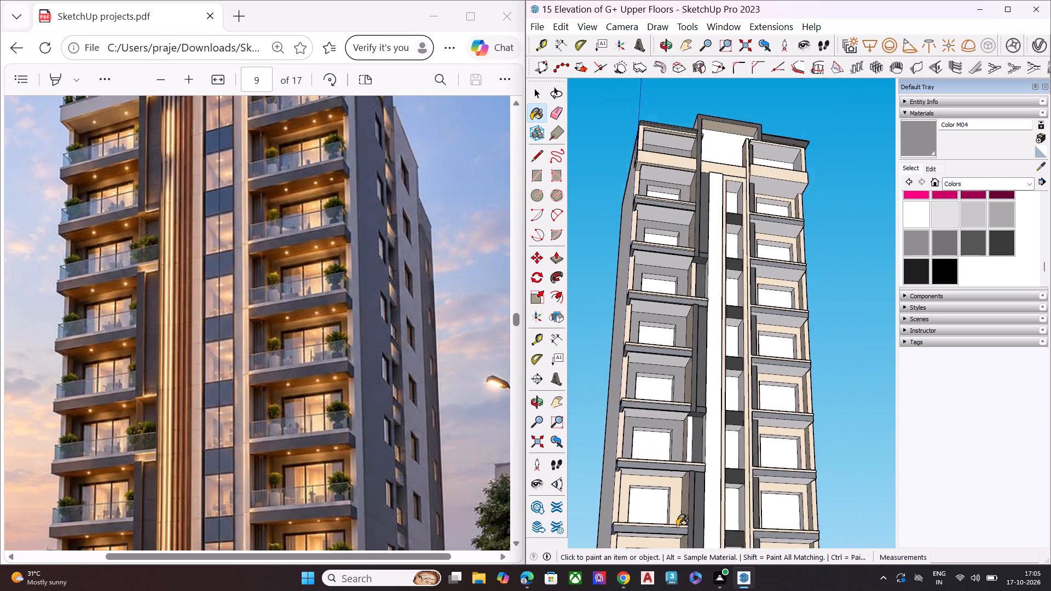
scroll(677, 526, "up", 2)
scroll(677, 528, "down", 1)
scroll(677, 528, "up", 3)
left_click(677, 496)
scroll(660, 466, "down", 9)
scroll(654, 512, "up", 4)
scroll(654, 513, "down", 2)
scroll(654, 513, "up", 3)
left_click(667, 506)
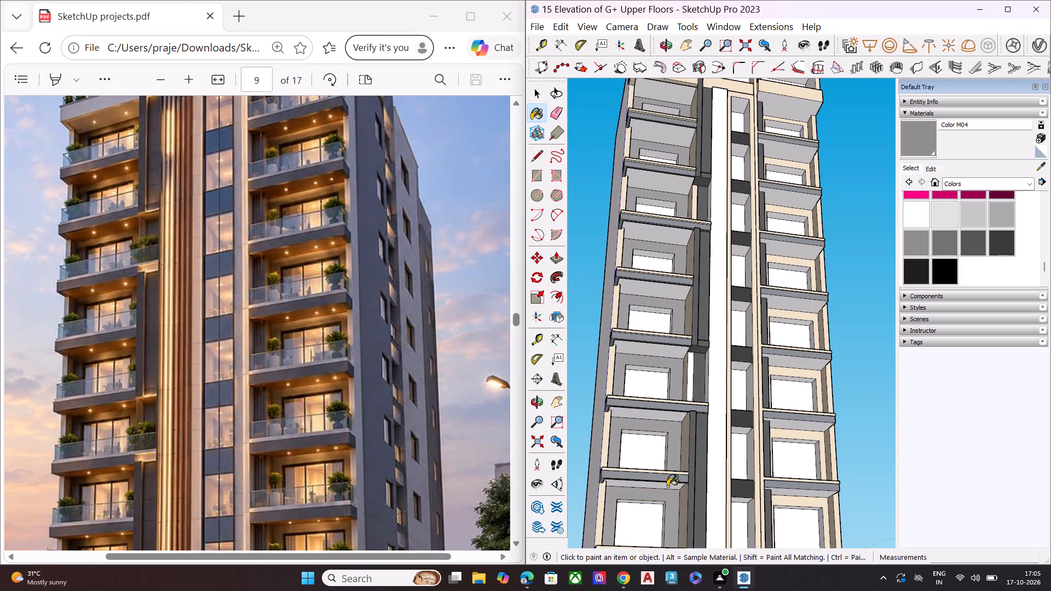
Paint the back walls of the top two balconies below the roof terrace in the right bay with Color M04.
scroll(659, 463, "down", 5)
scroll(659, 463, "up", 1)
scroll(659, 463, "down", 1)
scroll(656, 509, "up", 1)
scroll(654, 489, "down", 5)
scroll(721, 291, "up", 9)
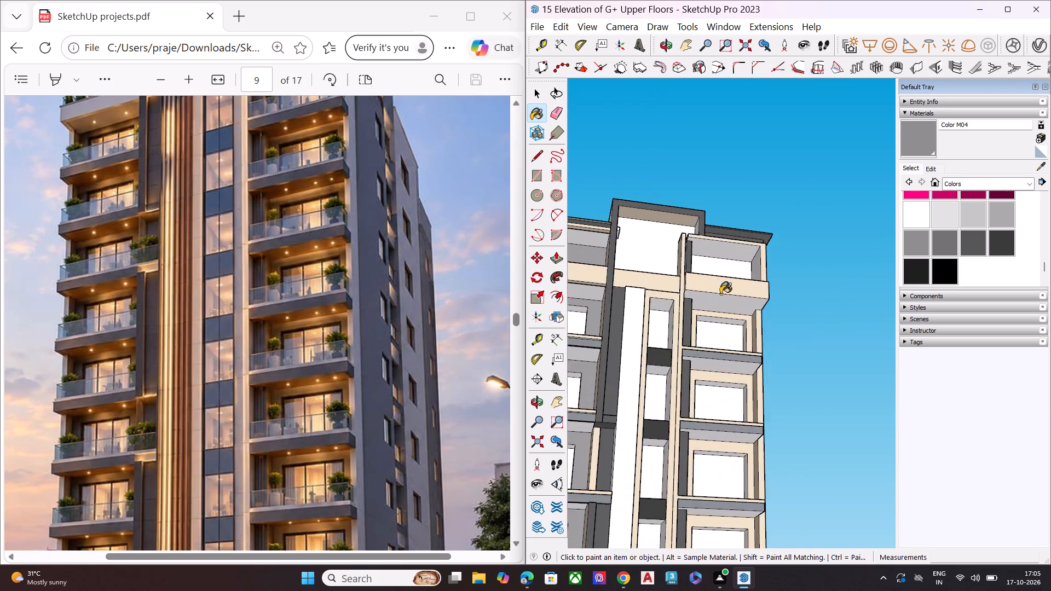
scroll(729, 306, "up", 7)
left_click(762, 329)
left_click(761, 462)
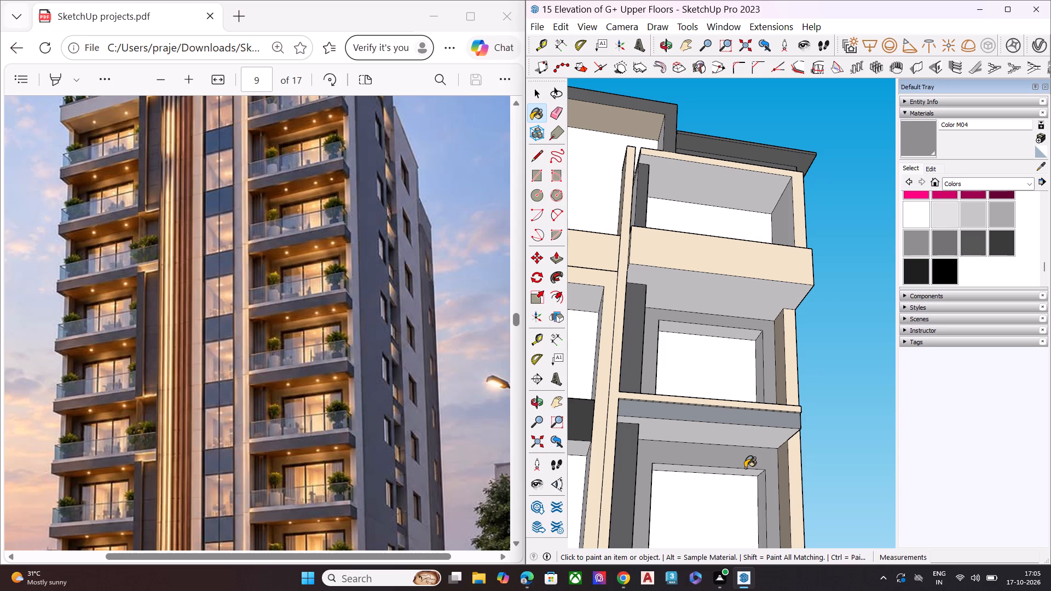
Paint the back walls of the third and fourth balconies from the top in the right bay with Color M04.
scroll(729, 455, "down", 7)
scroll(752, 219, "down", 6)
scroll(704, 315, "down", 3)
scroll(712, 346, "up", 1)
scroll(713, 348, "down", 3)
scroll(708, 408, "up", 9)
left_click(706, 415)
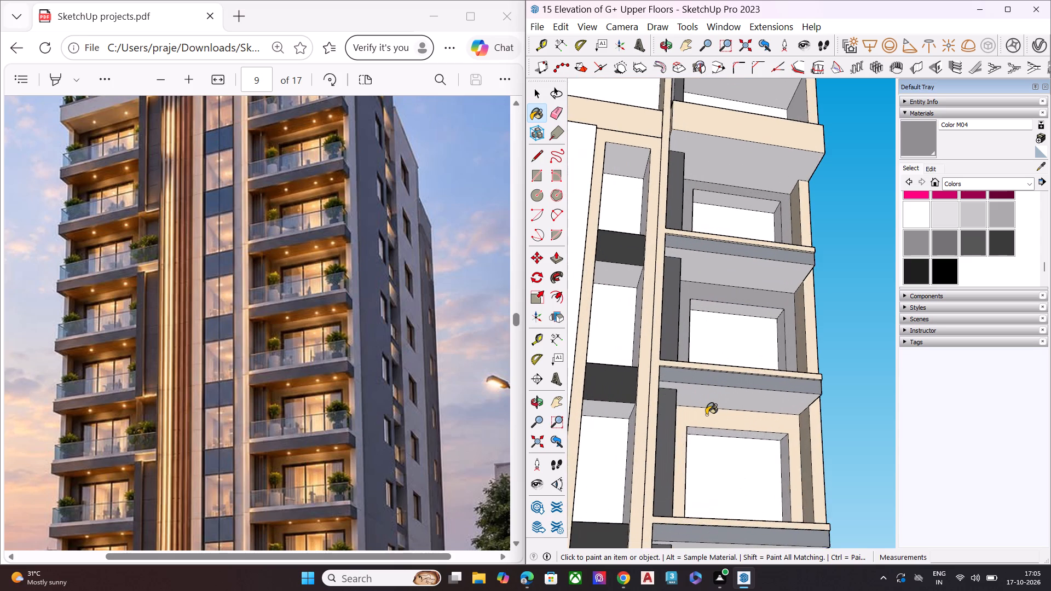
scroll(706, 362, "down", 9)
scroll(706, 426, "up", 6)
left_click(706, 423)
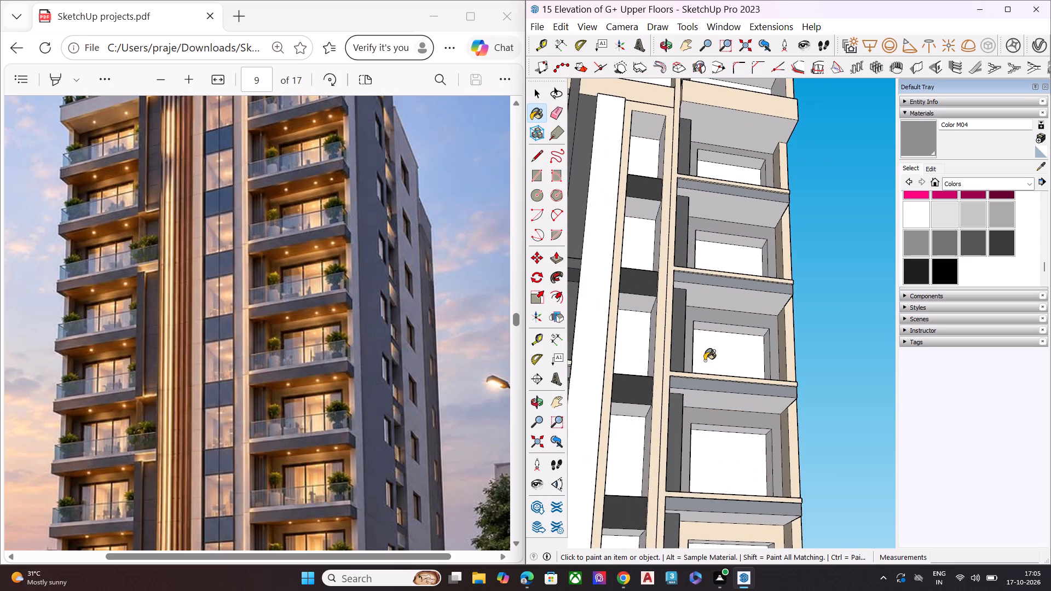
Paint the back walls of the fifth and sixth balconies from the top in the right bay with Color M04.
scroll(702, 352, "down", 8)
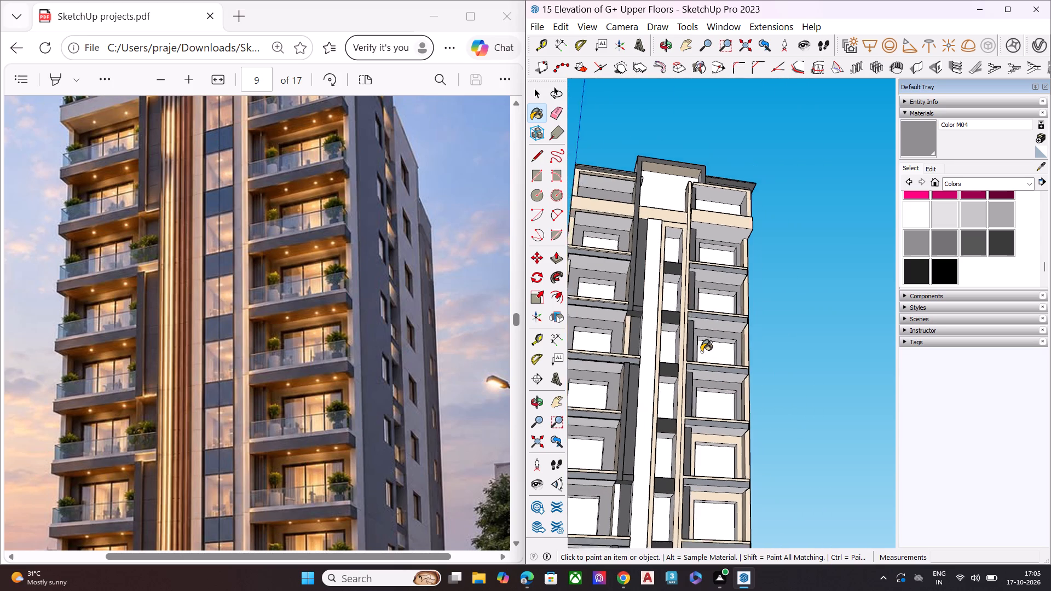
scroll(701, 352, "down", 5)
scroll(701, 446, "up", 18)
left_click(736, 379)
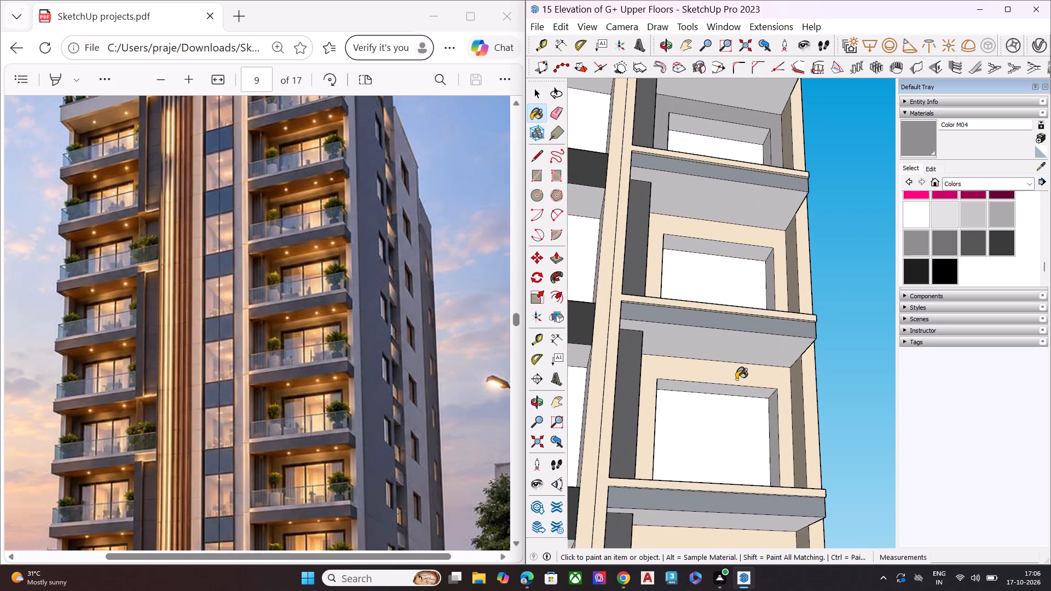
scroll(710, 397, "down", 6)
scroll(691, 292, "up", 6)
left_click(684, 305)
Paint the back walls of the two lowest balconies in the right bay with Color M04.
scroll(709, 315, "down", 5)
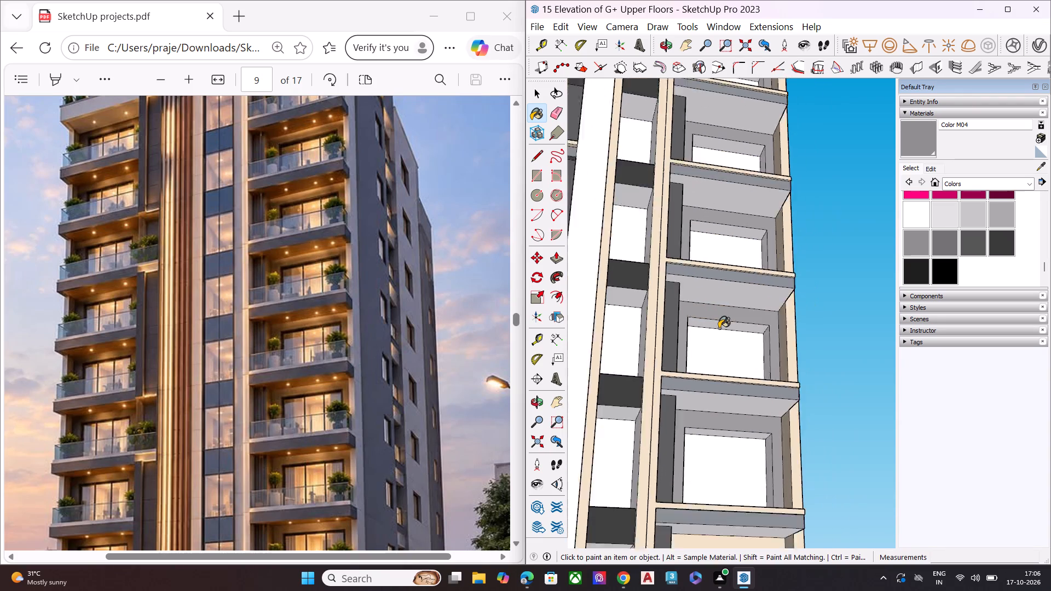
scroll(719, 328, "down", 10)
middle_click_drag(734, 294, 534, 470)
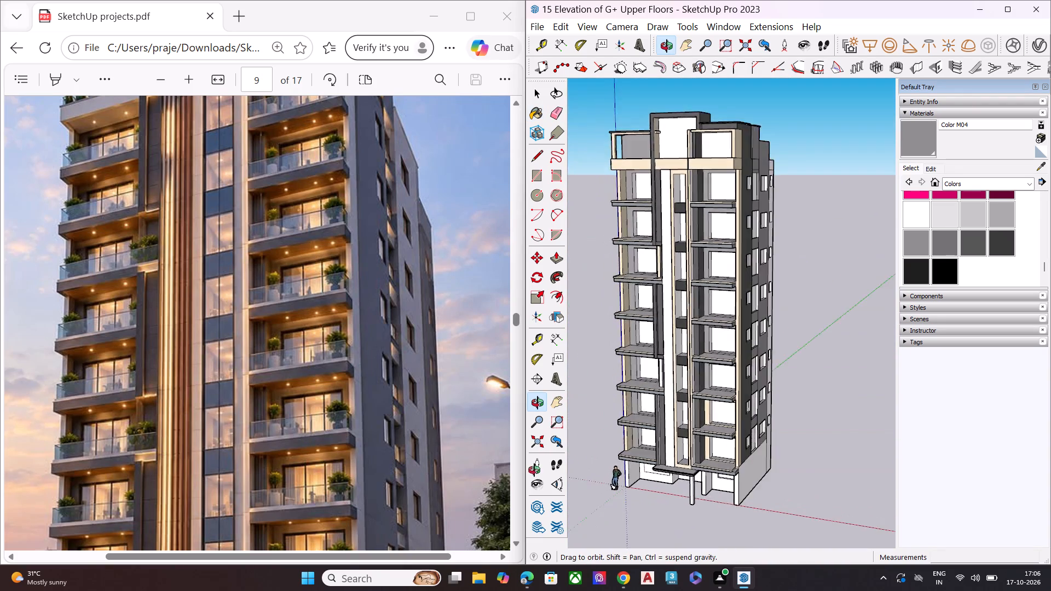
middle_click_drag(534, 470, 476, 436)
scroll(645, 466, "up", 8)
scroll(810, 356, "up", 7)
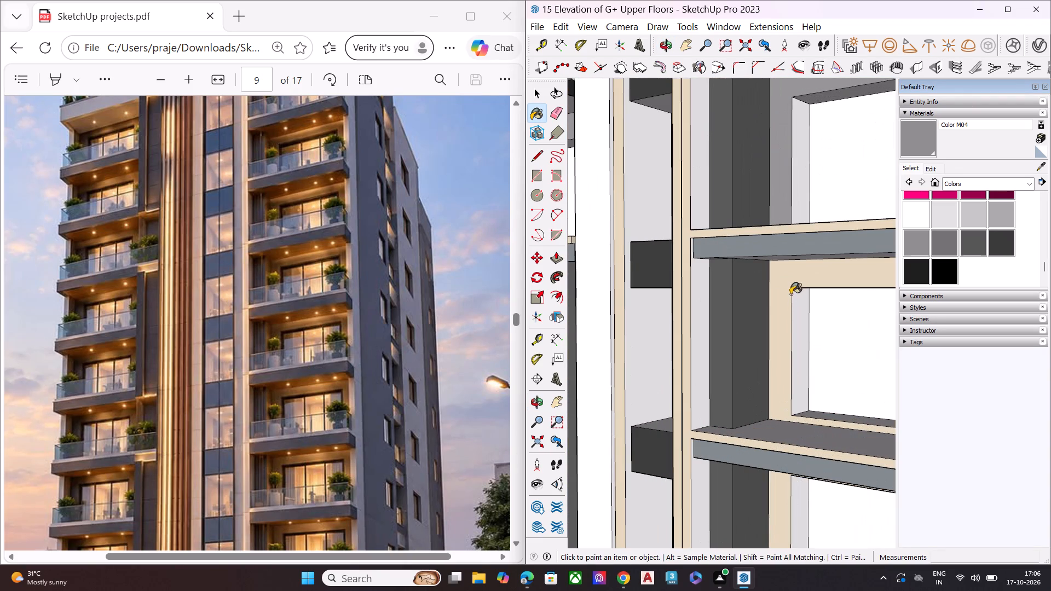
left_click(786, 285)
middle_click_drag(771, 489, 778, 356)
scroll(781, 414, "up", 2)
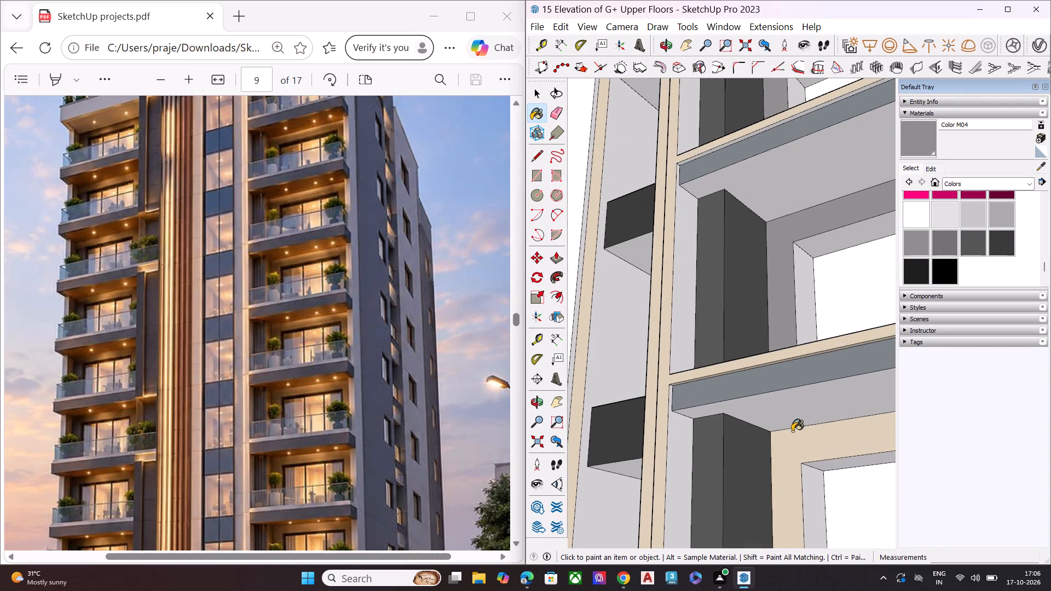
left_click(789, 442)
Examine the whole front facade, the windowless side and the left bay's balcony sides for faces still unpainted.
scroll(731, 359, "down", 14)
scroll(764, 401, "down", 3)
scroll(770, 411, "up", 1)
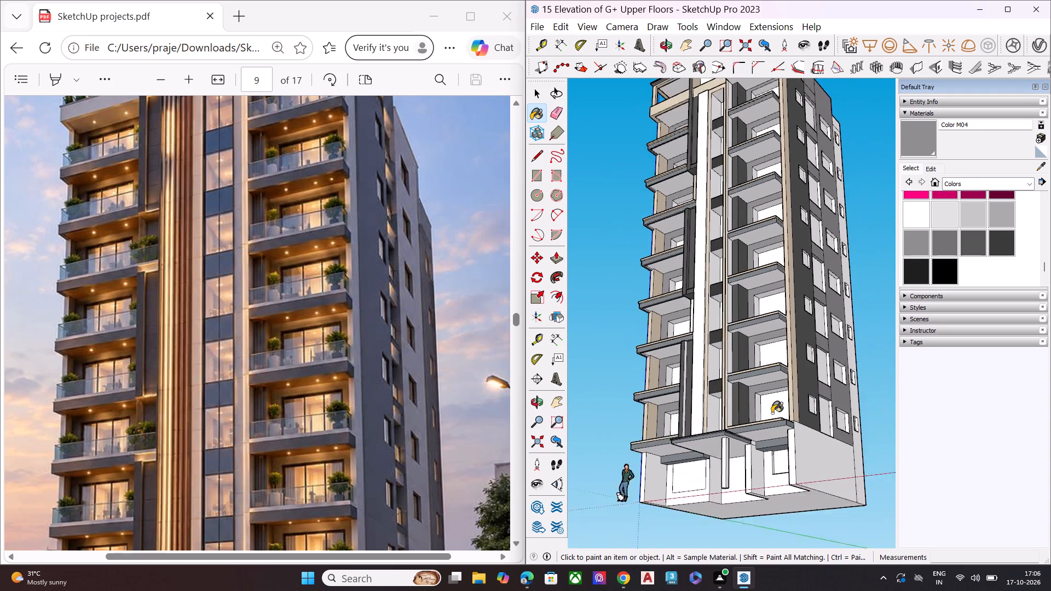
scroll(772, 414, "down", 4)
middle_click_drag(766, 368, 972, 534)
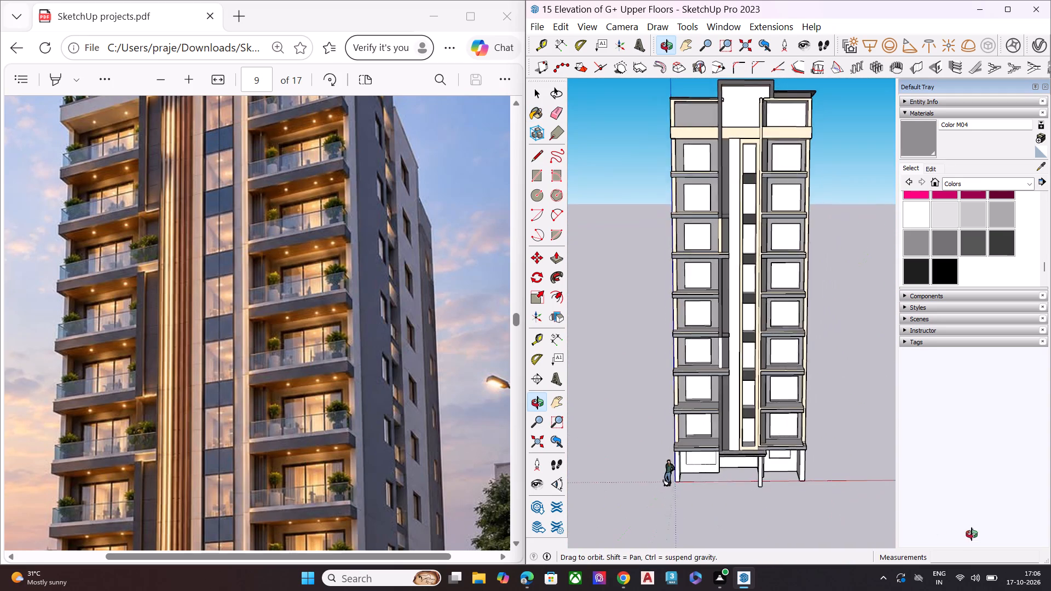
middle_click_drag(972, 534, 997, 534)
middle_click_drag(711, 491, 864, 341)
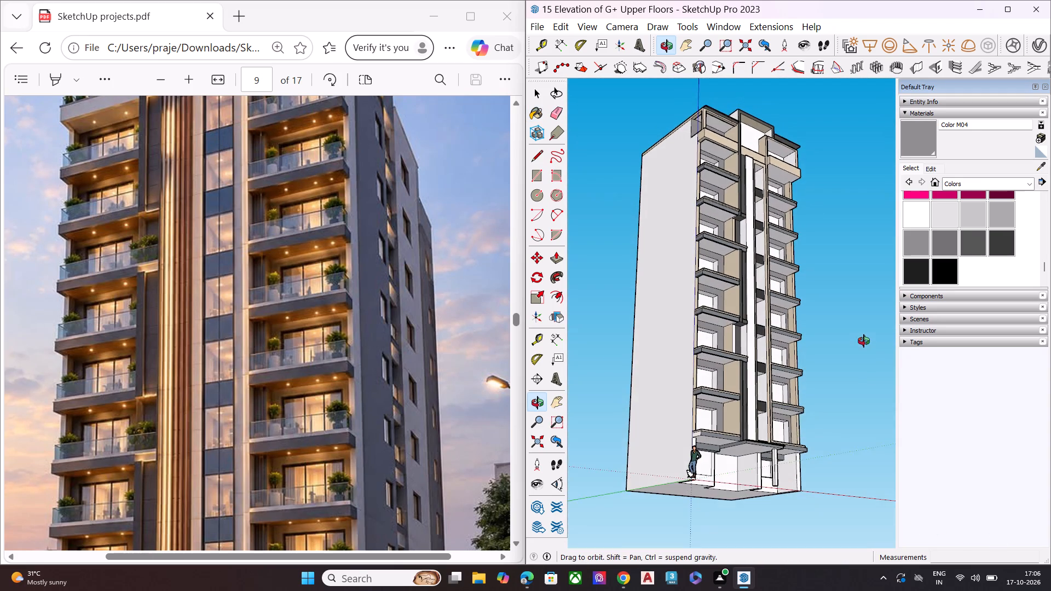
middle_click_drag(864, 341, 853, 332)
scroll(853, 332, "up", 1)
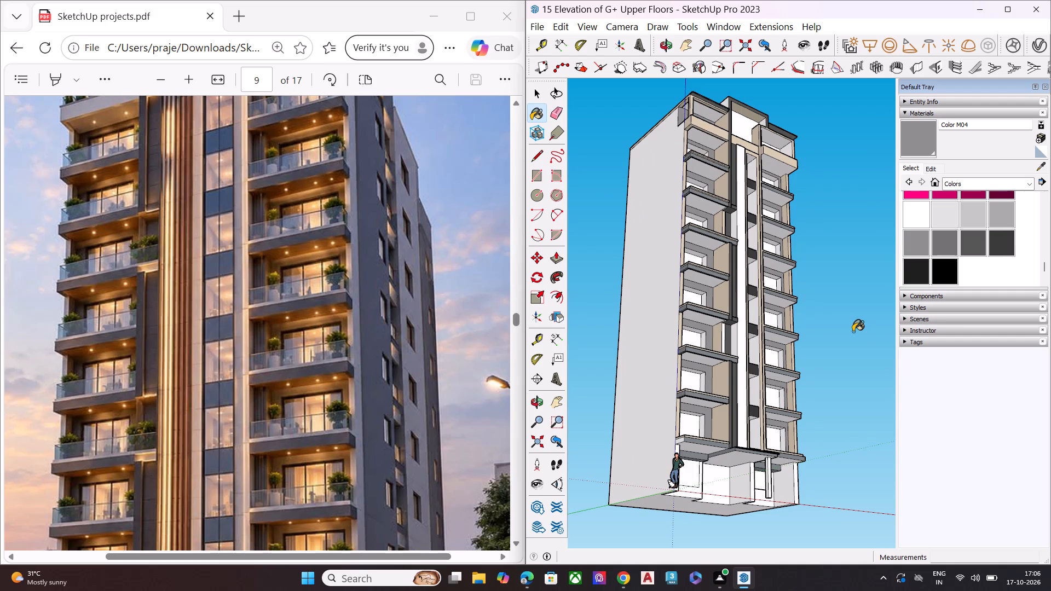
scroll(847, 341, "down", 1)
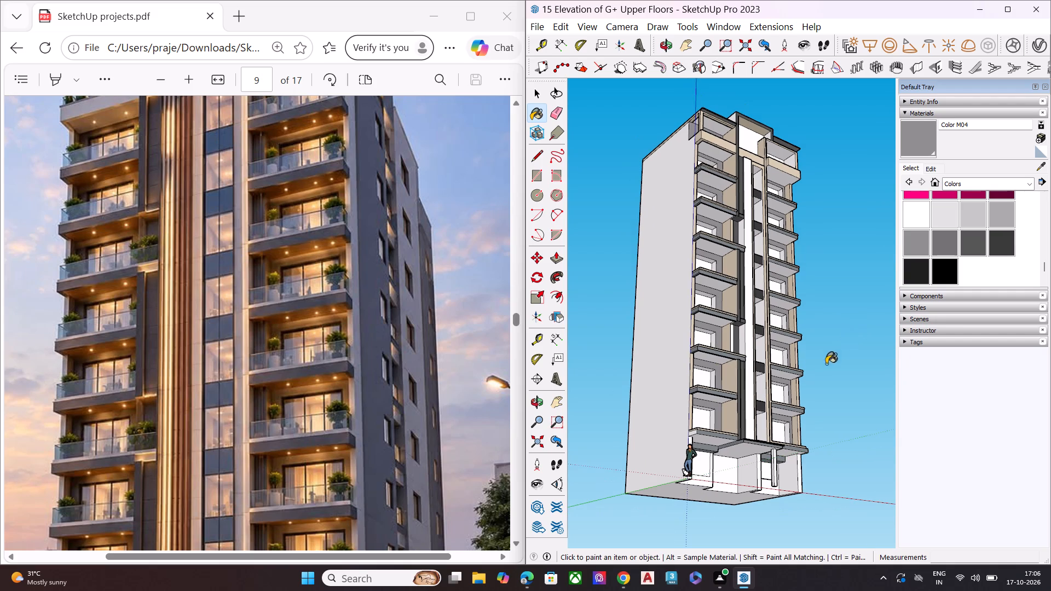
scroll(724, 315, "up", 7)
scroll(729, 341, "down", 1)
scroll(729, 341, "up", 2)
scroll(729, 341, "down", 1)
scroll(729, 341, "up", 4)
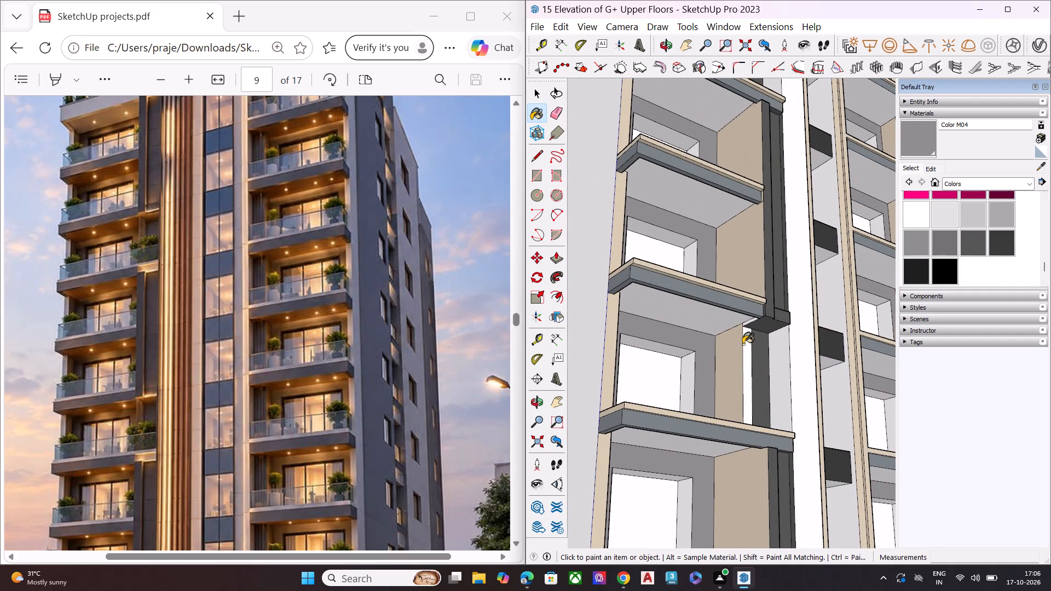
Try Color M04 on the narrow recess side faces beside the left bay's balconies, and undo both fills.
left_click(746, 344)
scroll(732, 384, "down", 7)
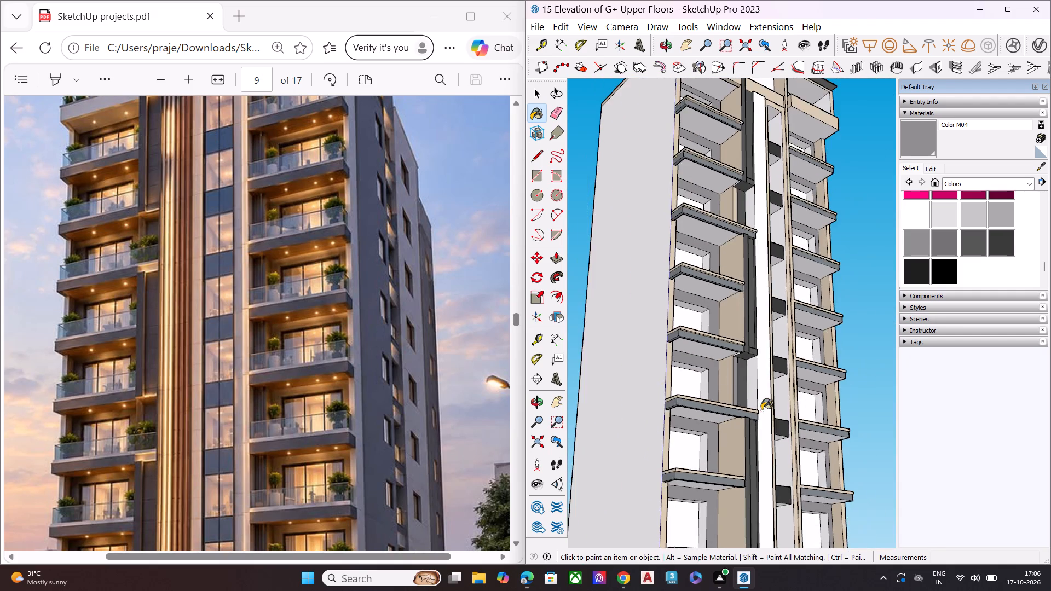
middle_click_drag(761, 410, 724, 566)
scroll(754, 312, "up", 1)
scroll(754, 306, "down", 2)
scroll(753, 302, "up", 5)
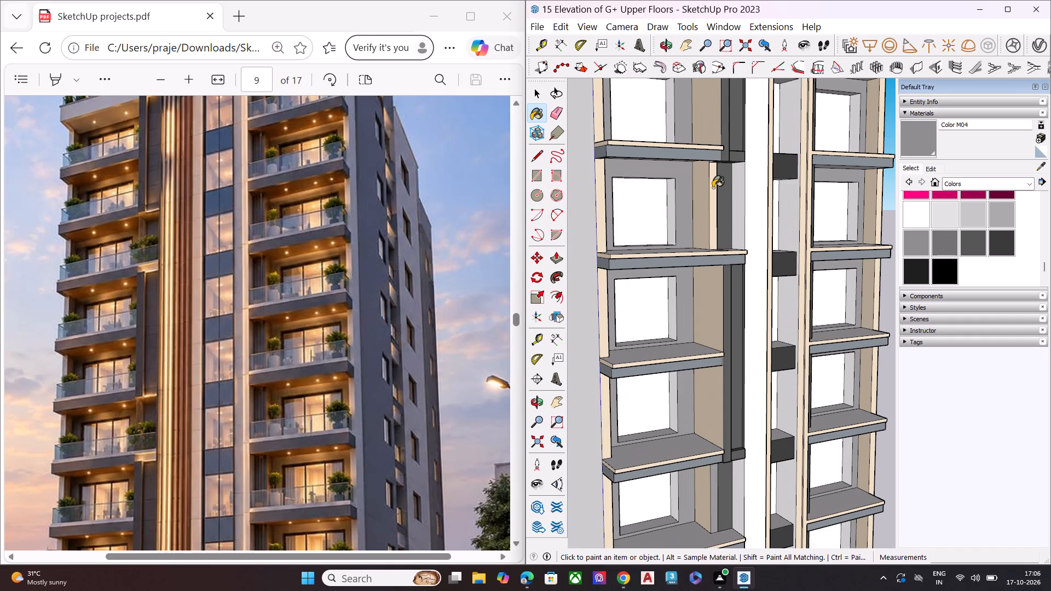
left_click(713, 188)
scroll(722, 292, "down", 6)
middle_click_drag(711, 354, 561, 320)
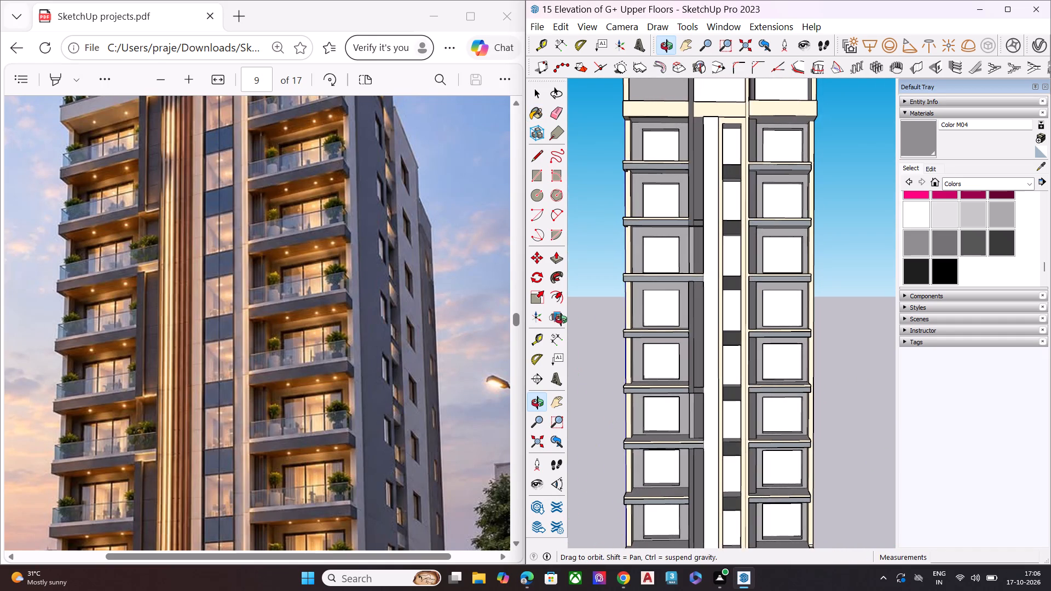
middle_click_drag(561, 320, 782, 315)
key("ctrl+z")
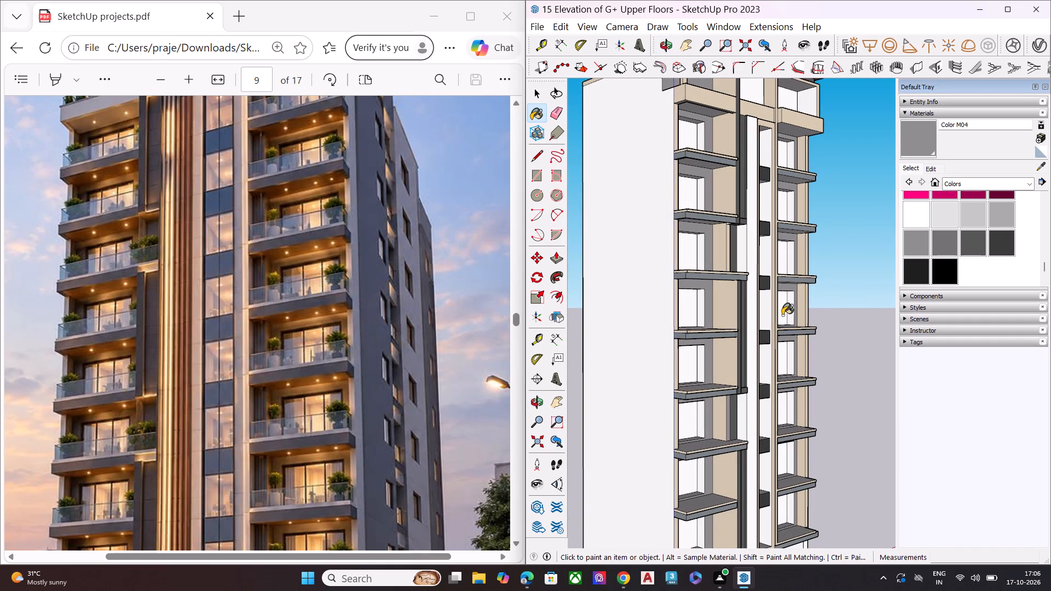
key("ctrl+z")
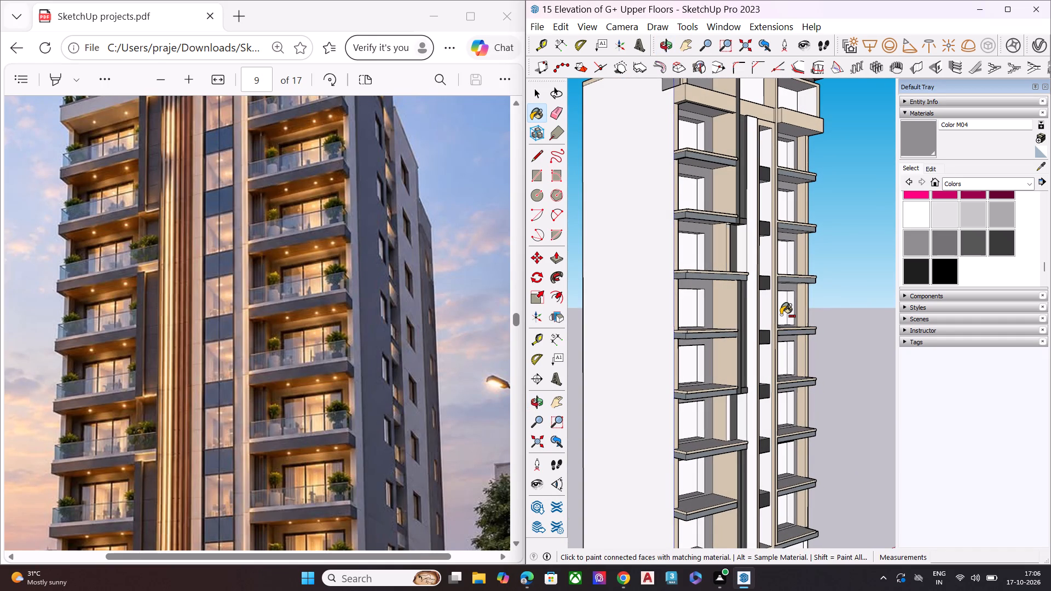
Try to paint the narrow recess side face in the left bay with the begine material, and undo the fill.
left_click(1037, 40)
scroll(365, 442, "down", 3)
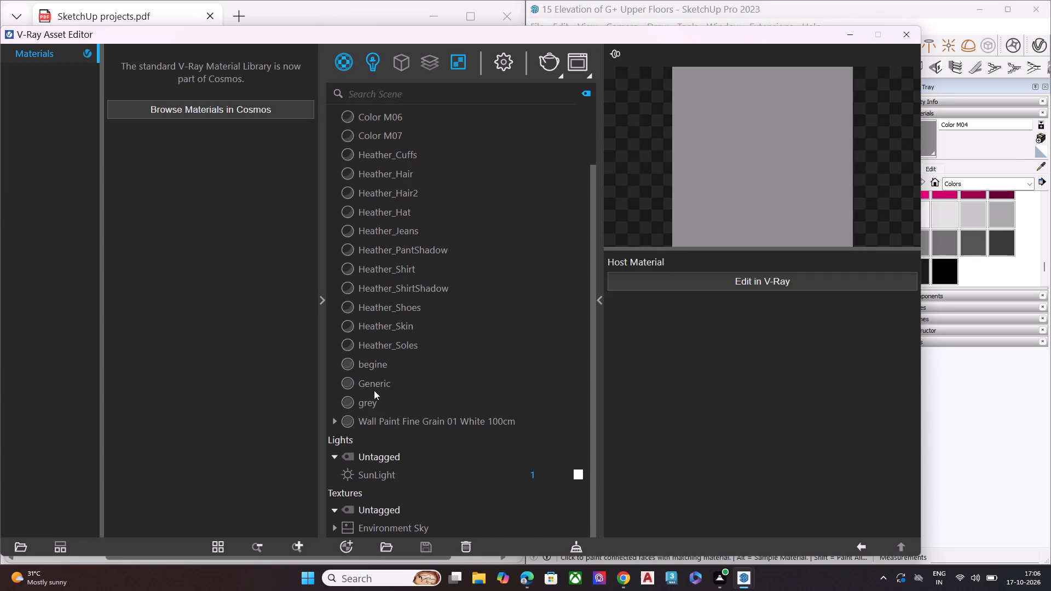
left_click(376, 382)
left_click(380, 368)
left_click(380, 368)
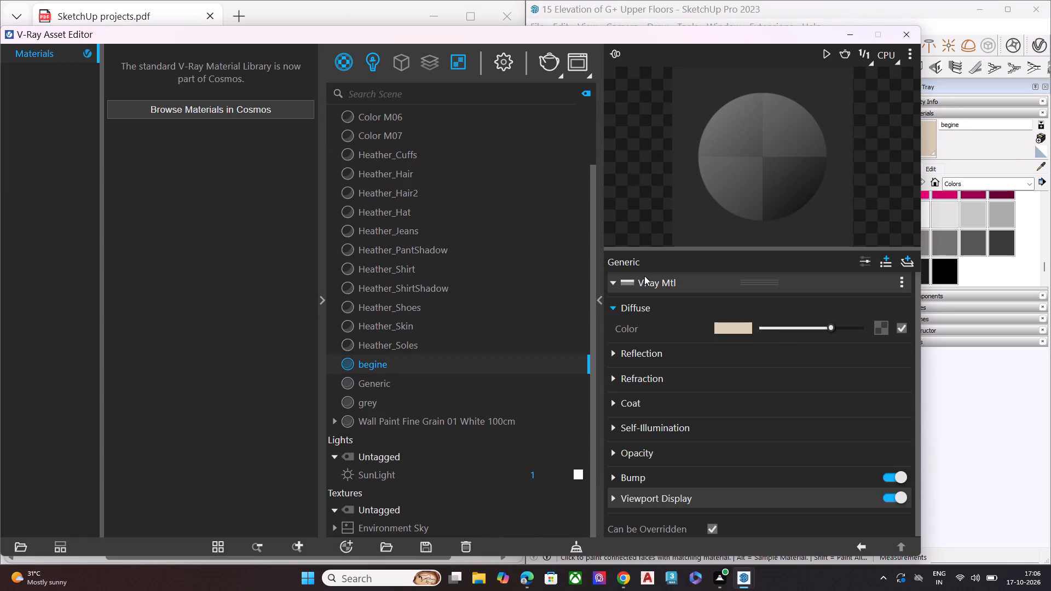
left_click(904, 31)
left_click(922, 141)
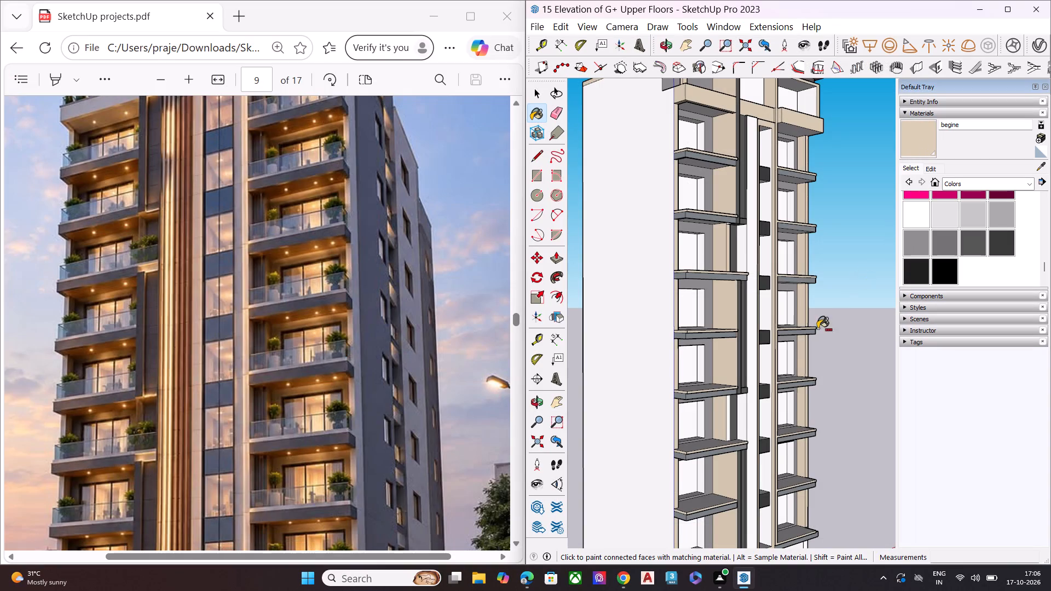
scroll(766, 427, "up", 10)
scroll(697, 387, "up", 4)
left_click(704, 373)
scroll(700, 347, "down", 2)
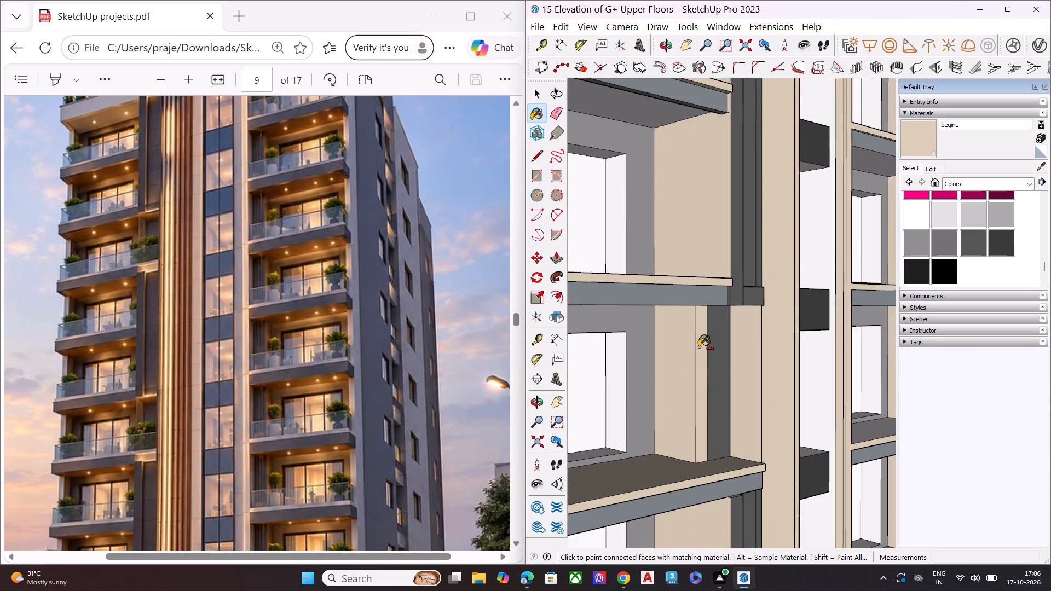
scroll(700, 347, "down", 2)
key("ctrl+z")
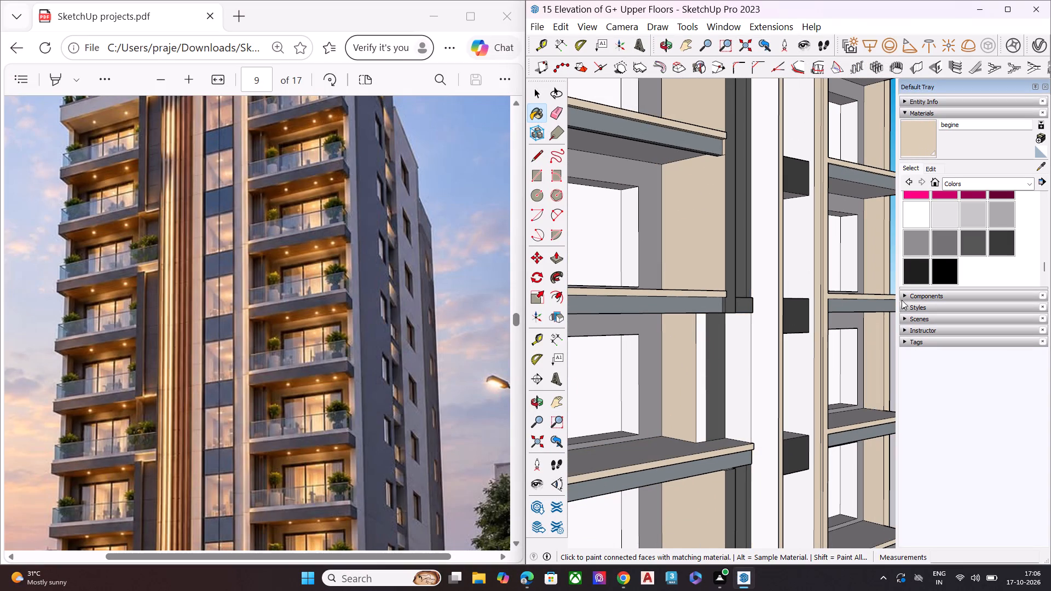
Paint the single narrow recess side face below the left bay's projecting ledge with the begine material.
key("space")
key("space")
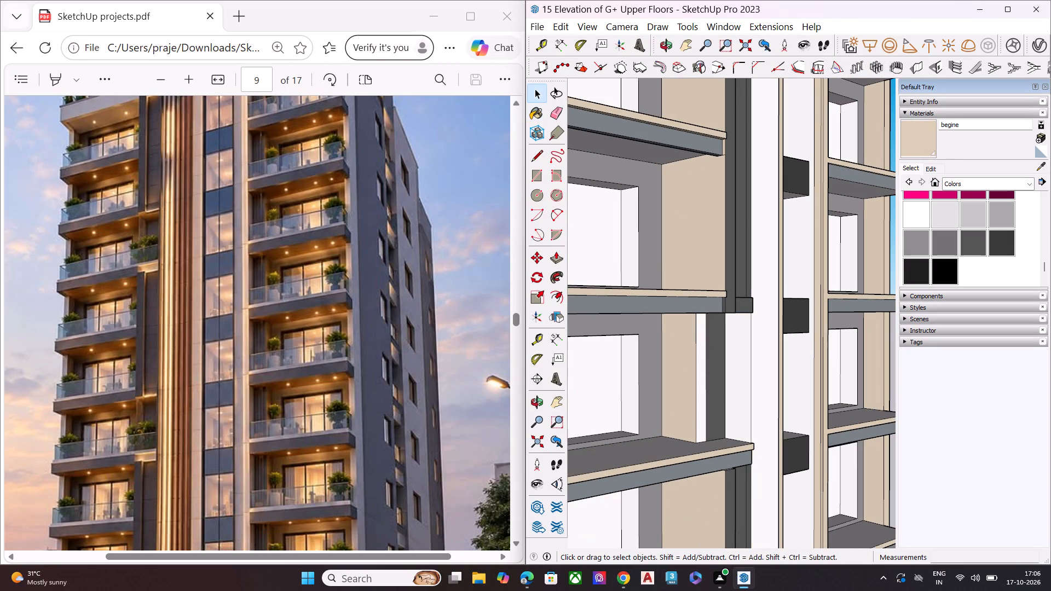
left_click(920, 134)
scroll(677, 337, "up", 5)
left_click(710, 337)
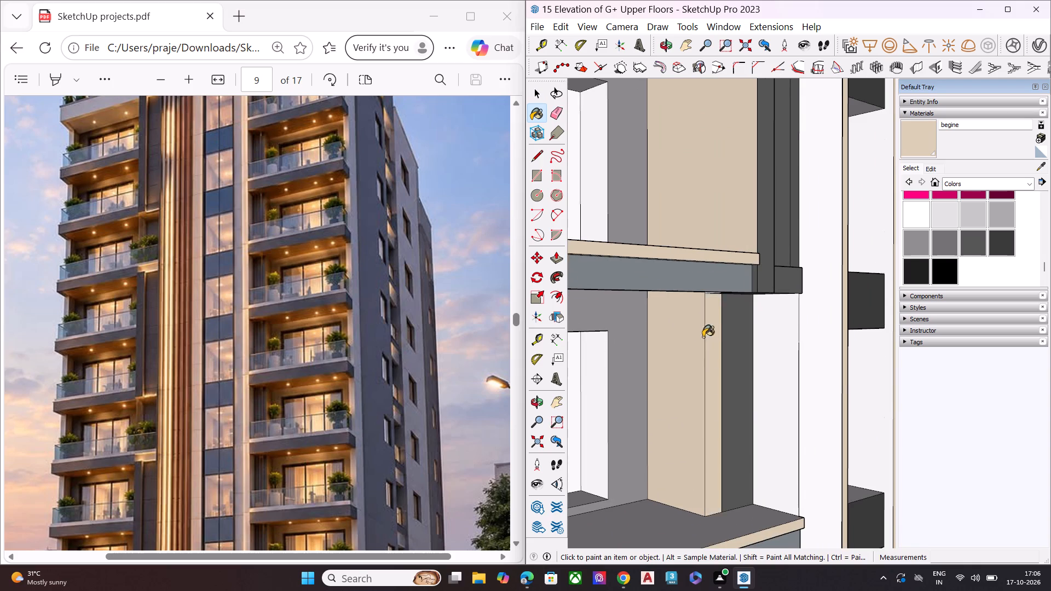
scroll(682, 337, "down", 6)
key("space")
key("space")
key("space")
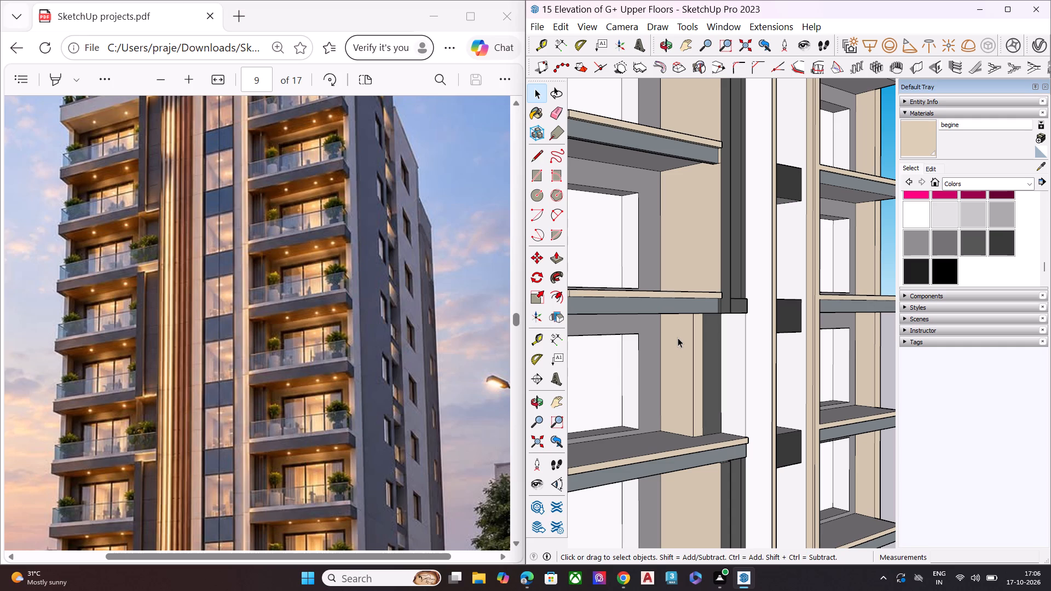
Compare the full front facade and the windowed side with the lower floors of the reference render.
scroll(662, 350, "down", 8)
scroll(746, 323, "down", 8)
middle_click_drag(737, 364, 456, 390)
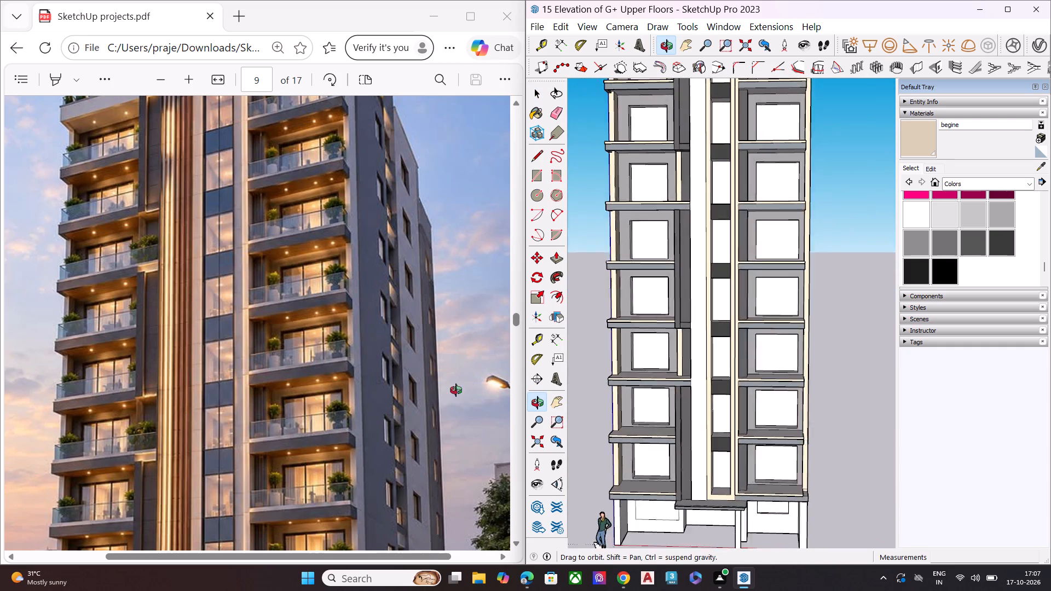
middle_click_drag(456, 390, 374, 395)
scroll(253, 319, "down", 2)
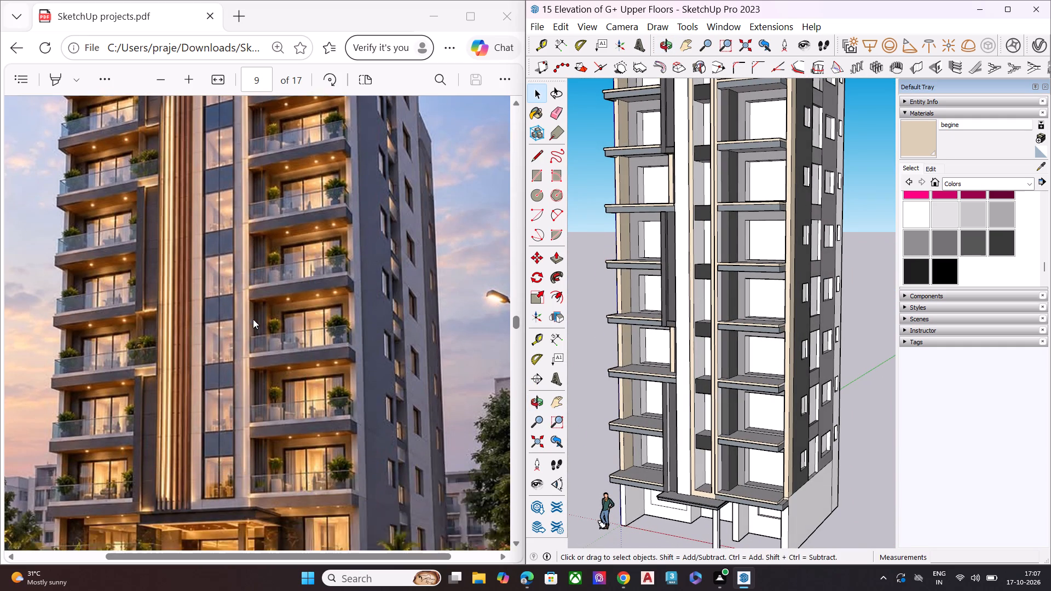
scroll(753, 309, "down", 7)
middle_click_drag(736, 345, 943, 248)
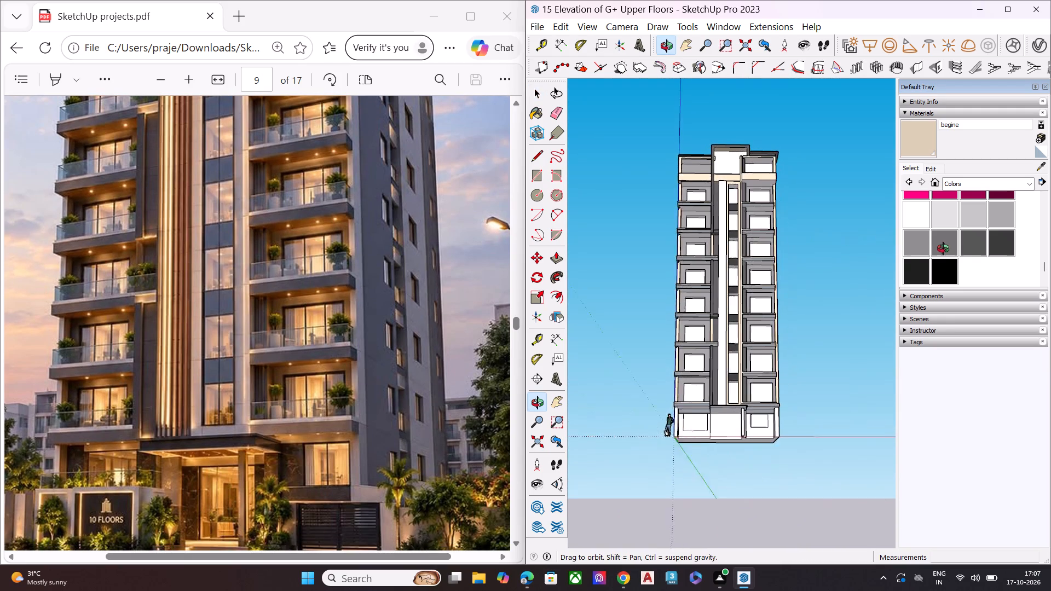
middle_click_drag(943, 248, 945, 248)
scroll(796, 216, "up", 6)
scroll(729, 229, "down", 1)
scroll(727, 230, "up", 1)
scroll(720, 246, "down", 5)
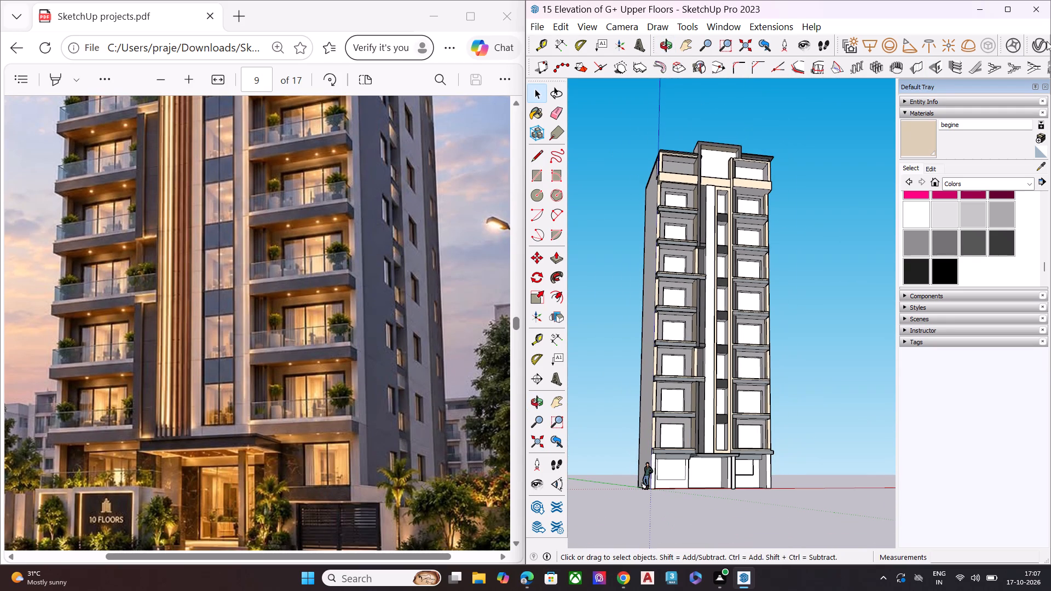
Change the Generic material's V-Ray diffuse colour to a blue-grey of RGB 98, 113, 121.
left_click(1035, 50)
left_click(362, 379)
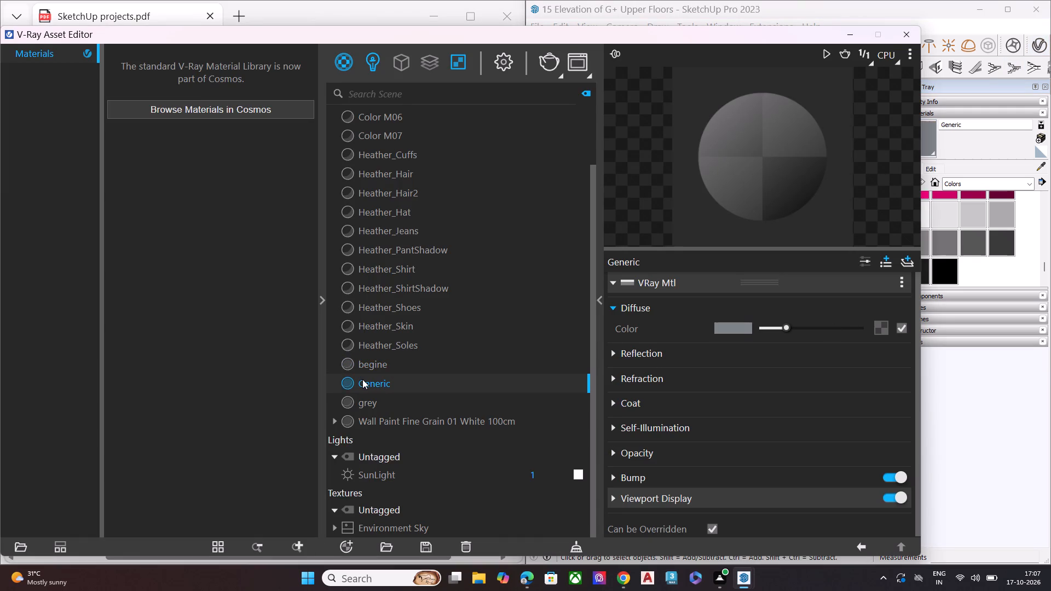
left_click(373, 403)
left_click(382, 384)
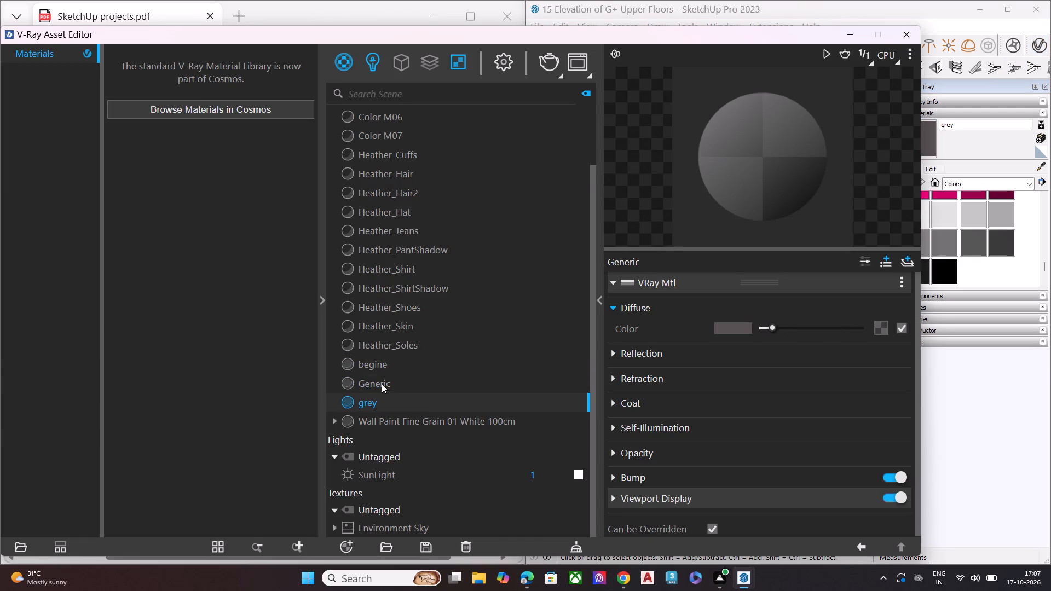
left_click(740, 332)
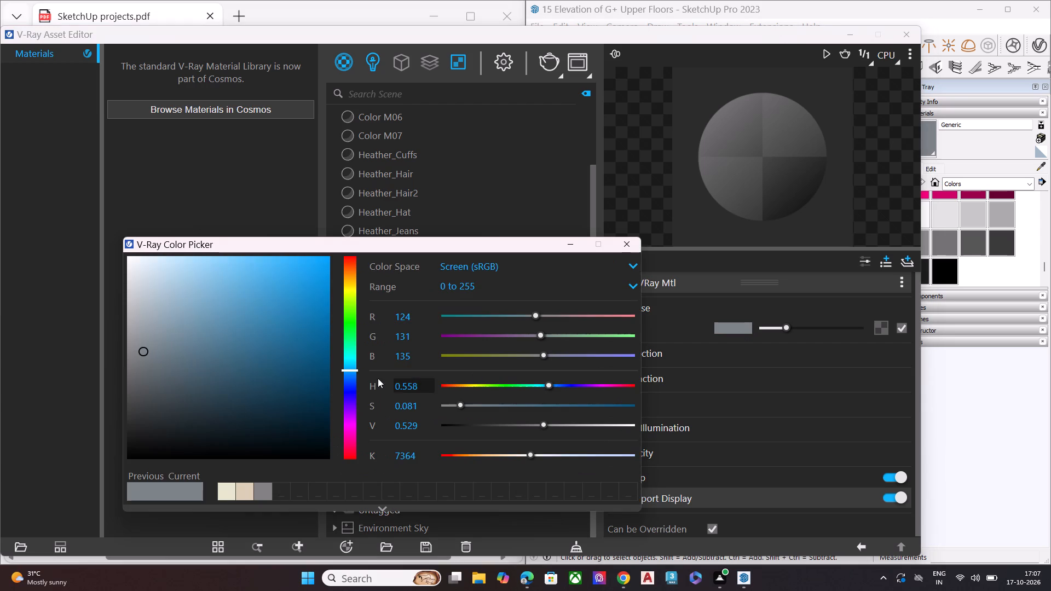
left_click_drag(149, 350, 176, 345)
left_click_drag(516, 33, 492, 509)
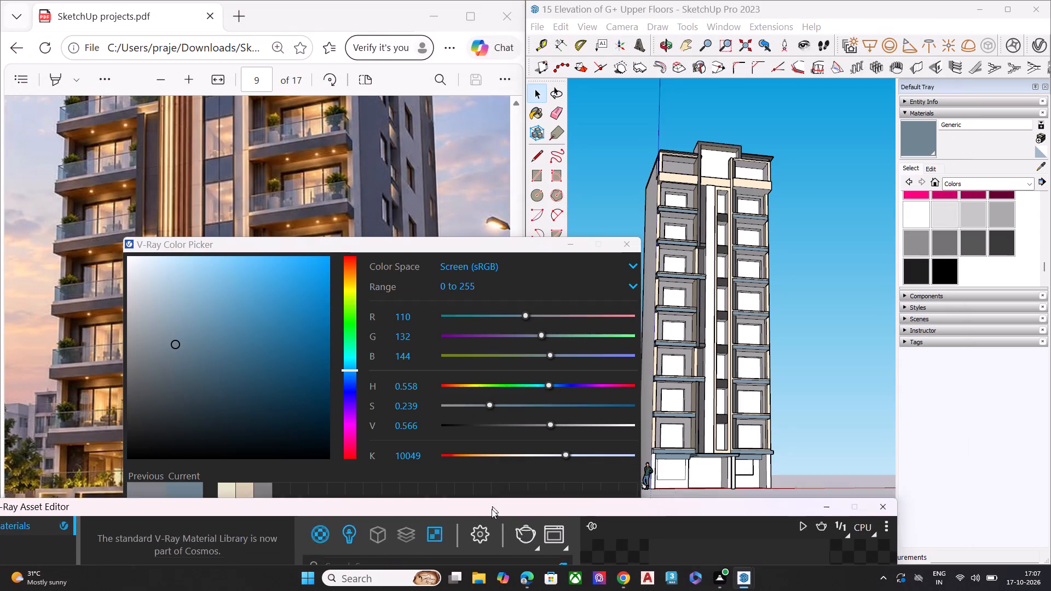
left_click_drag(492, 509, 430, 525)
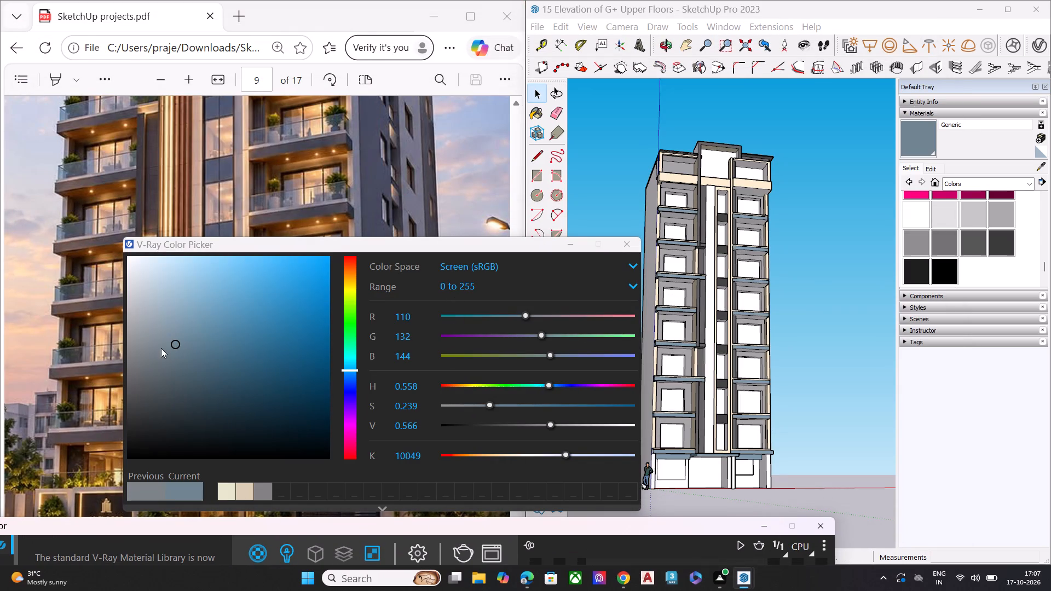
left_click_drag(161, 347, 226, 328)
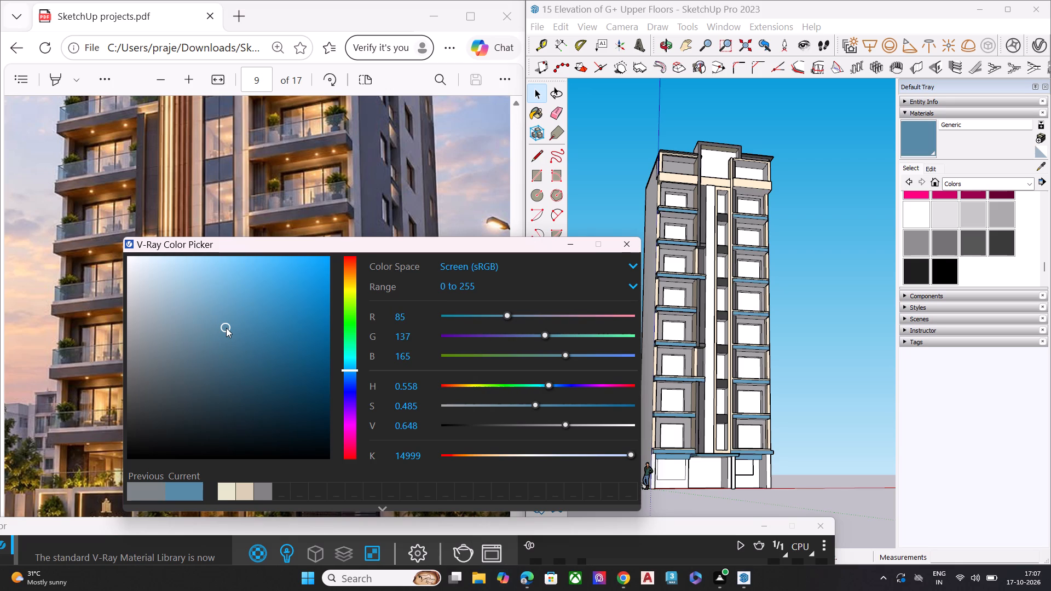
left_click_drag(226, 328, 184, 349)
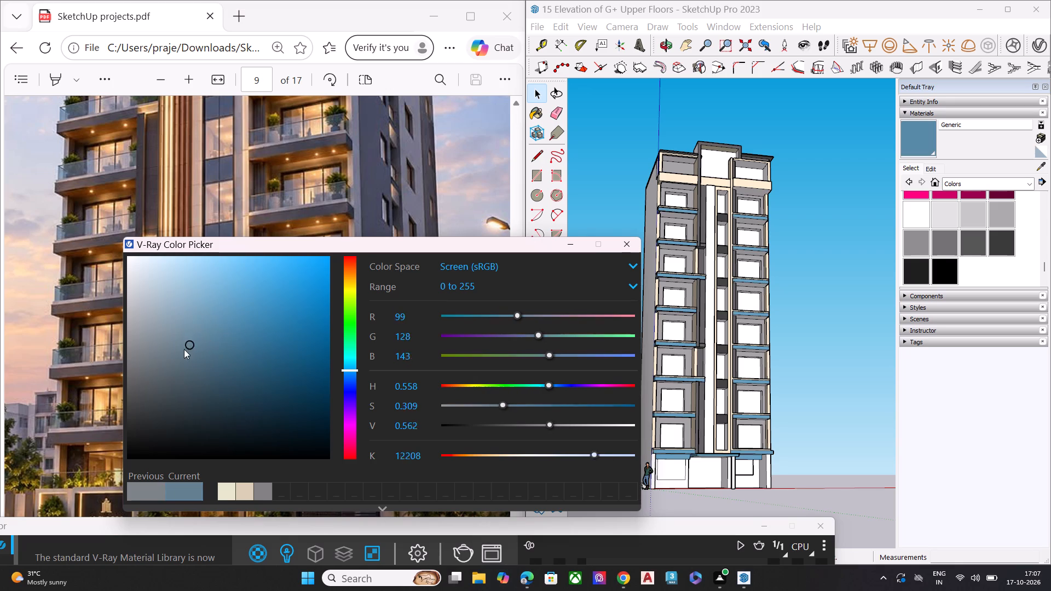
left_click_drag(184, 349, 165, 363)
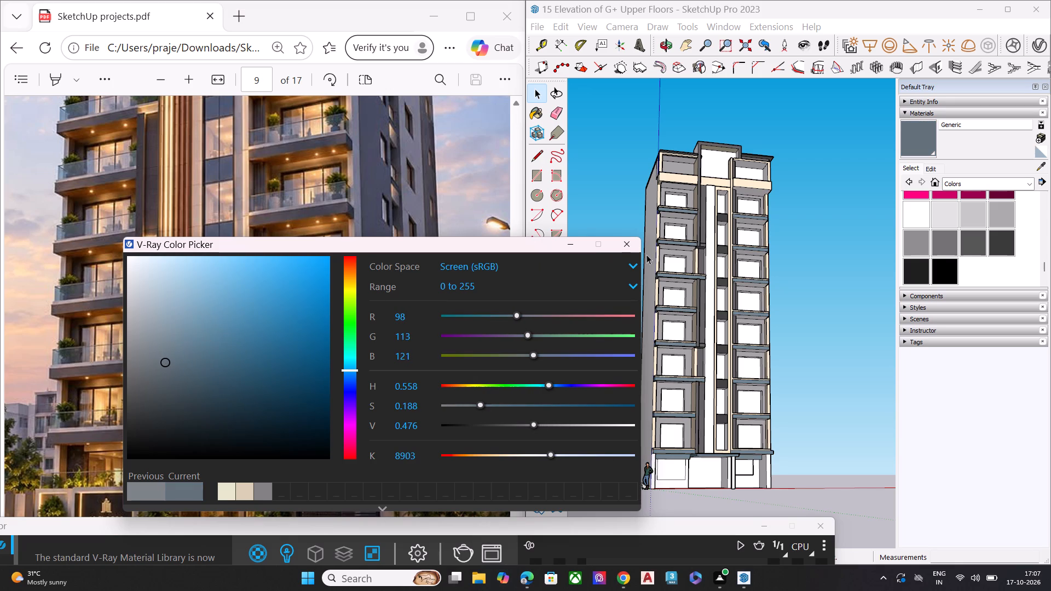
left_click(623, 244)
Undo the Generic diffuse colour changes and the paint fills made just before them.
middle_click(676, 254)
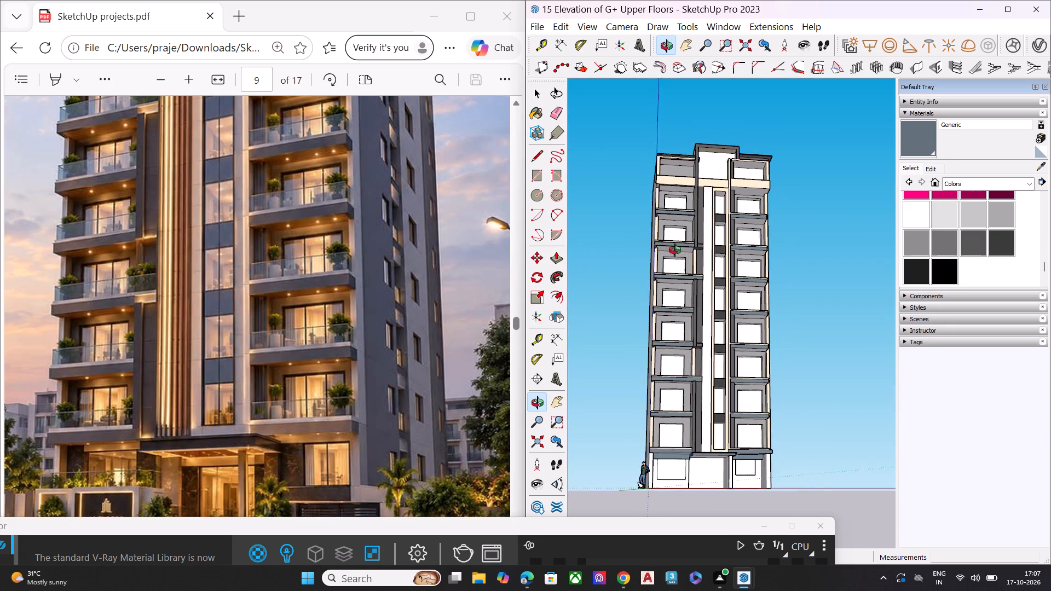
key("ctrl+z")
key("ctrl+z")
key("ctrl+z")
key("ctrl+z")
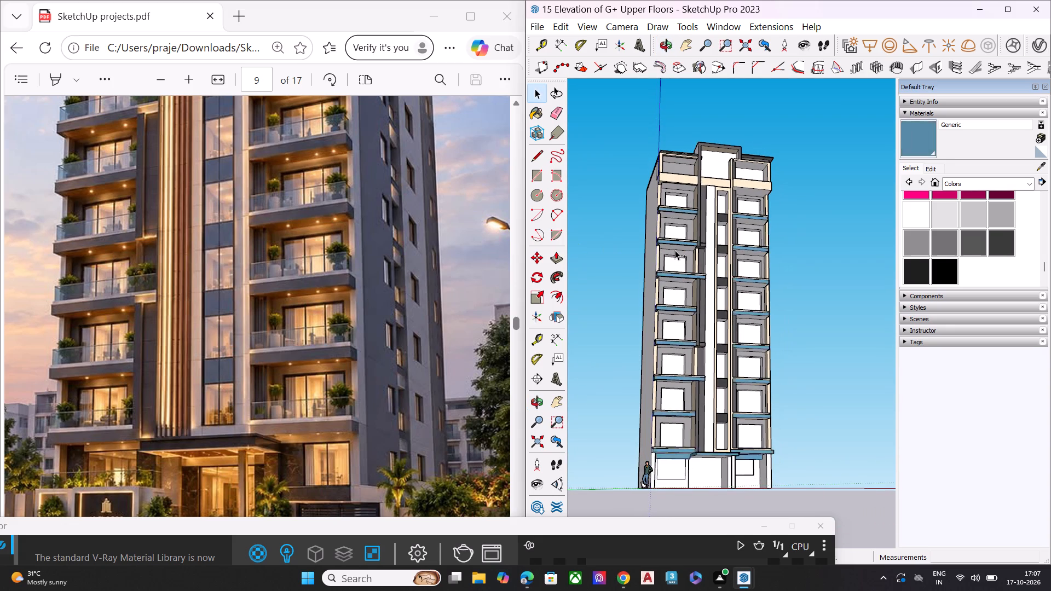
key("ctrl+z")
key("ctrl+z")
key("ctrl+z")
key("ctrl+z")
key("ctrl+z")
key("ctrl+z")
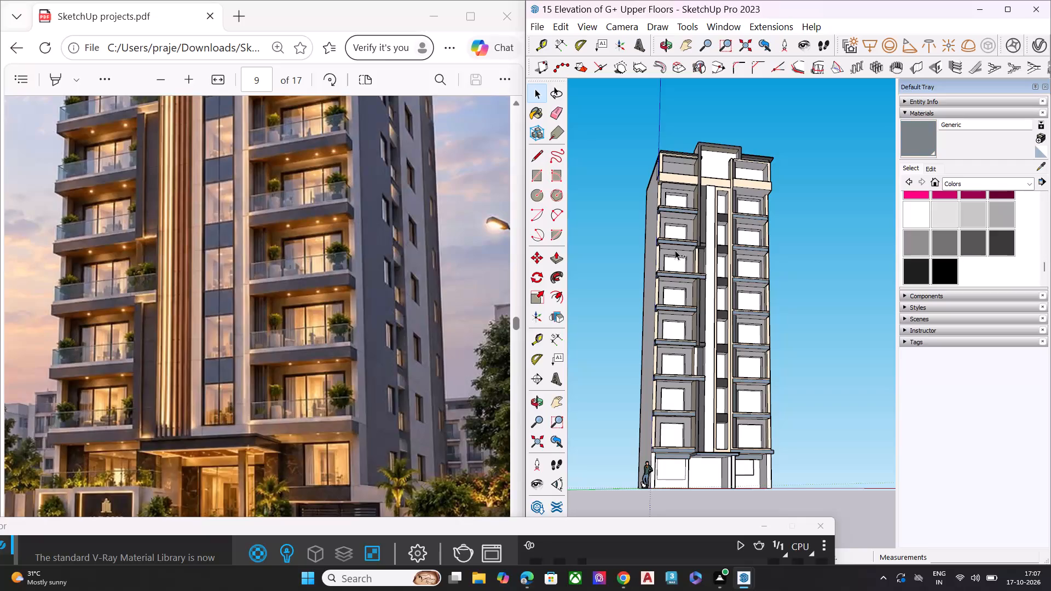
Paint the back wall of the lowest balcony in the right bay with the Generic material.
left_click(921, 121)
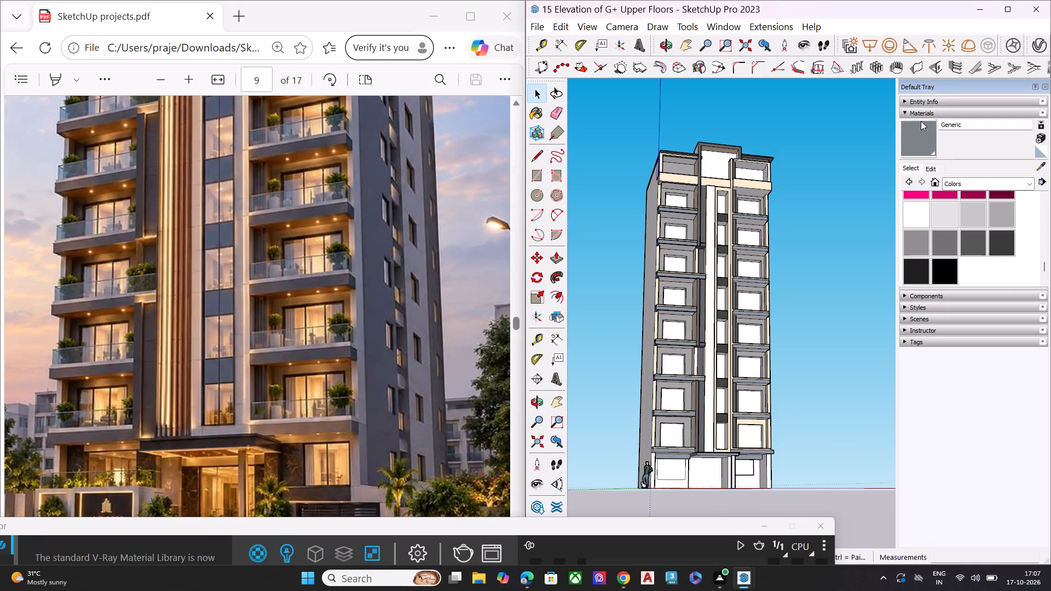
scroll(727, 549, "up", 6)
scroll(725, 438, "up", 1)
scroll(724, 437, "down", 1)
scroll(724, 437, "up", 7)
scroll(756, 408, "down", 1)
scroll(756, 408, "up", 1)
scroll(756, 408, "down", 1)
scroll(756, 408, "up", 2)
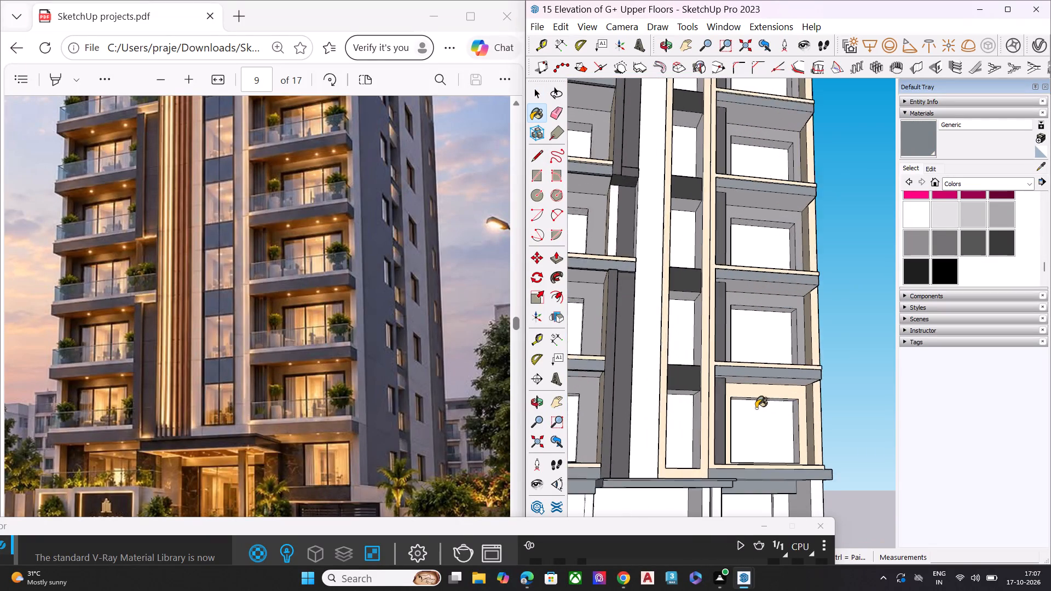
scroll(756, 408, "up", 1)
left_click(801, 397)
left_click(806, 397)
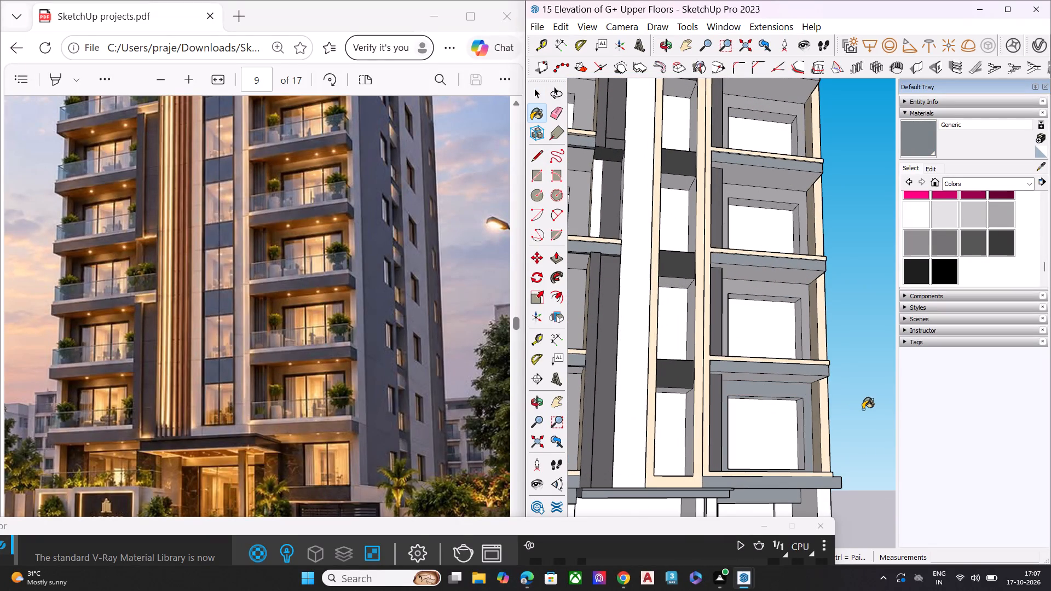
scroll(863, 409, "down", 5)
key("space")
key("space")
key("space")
Undo the Generic fill on the lowest right-bay balcony and the earlier Color M04 fills on that bay's back walls.
key("ctrl+z")
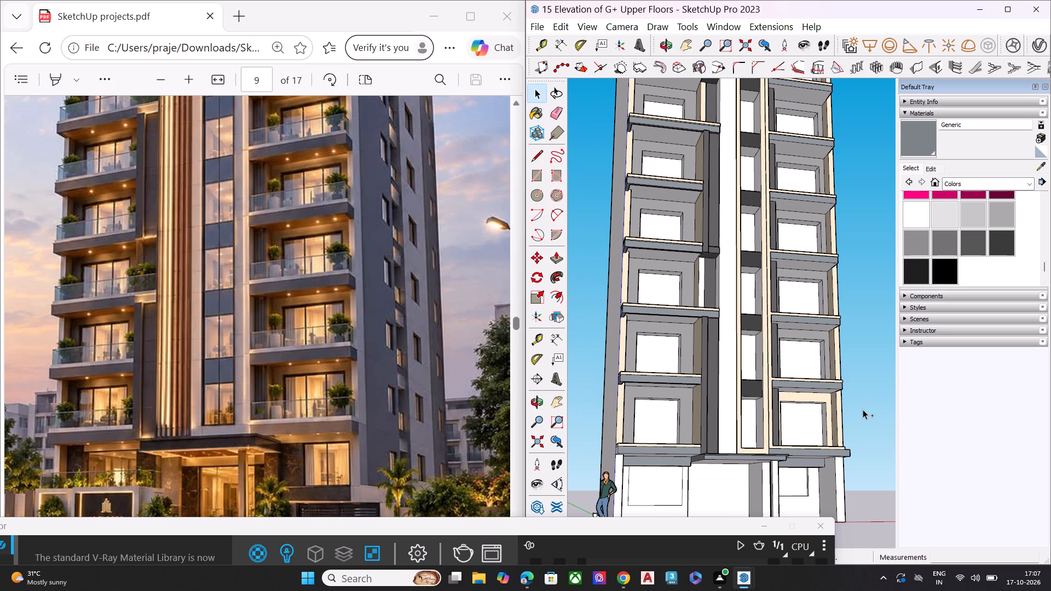
key("ctrl+z")
key("ctrl+z")
key("ctrl+z")
key("ctrl+z")
key("ctrl+z")
key("ctrl+z")
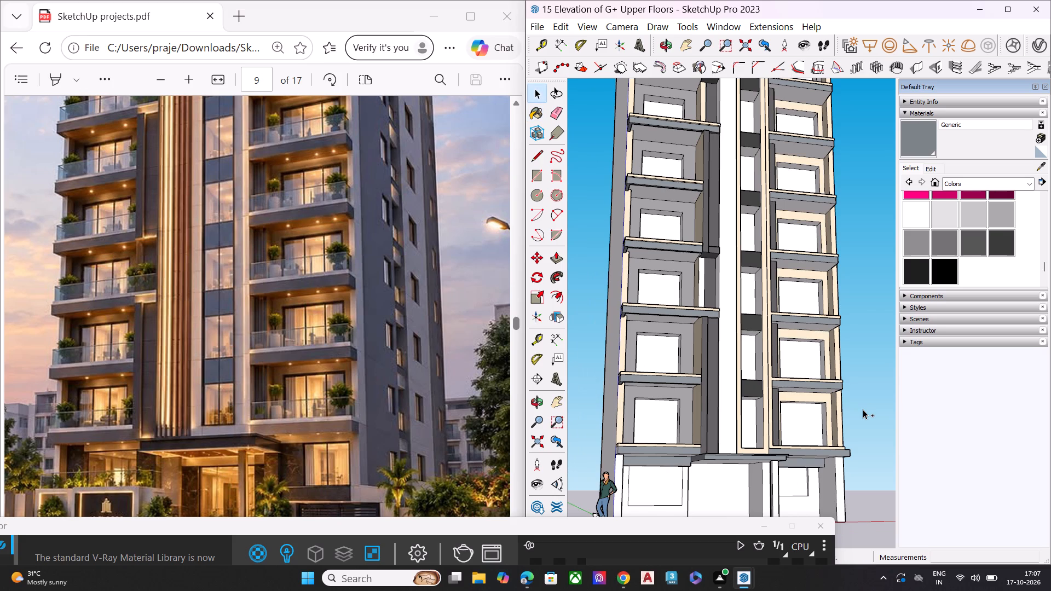
key("ctrl+z")
Undo the earlier grey fills on the balcony back walls of the elevation's left bay.
scroll(796, 304, "down", 1)
middle_click_drag(796, 311, 799, 413)
scroll(800, 365, "down", 1)
scroll(798, 419, "up", 1)
scroll(796, 390, "down", 6)
scroll(790, 371, "up", 3)
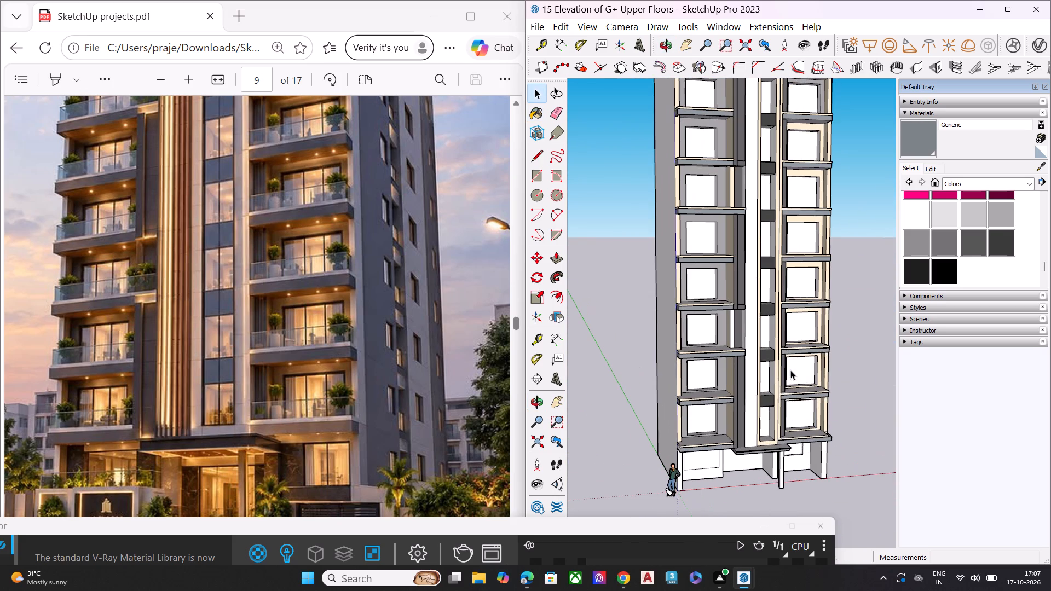
key("ctrl+z")
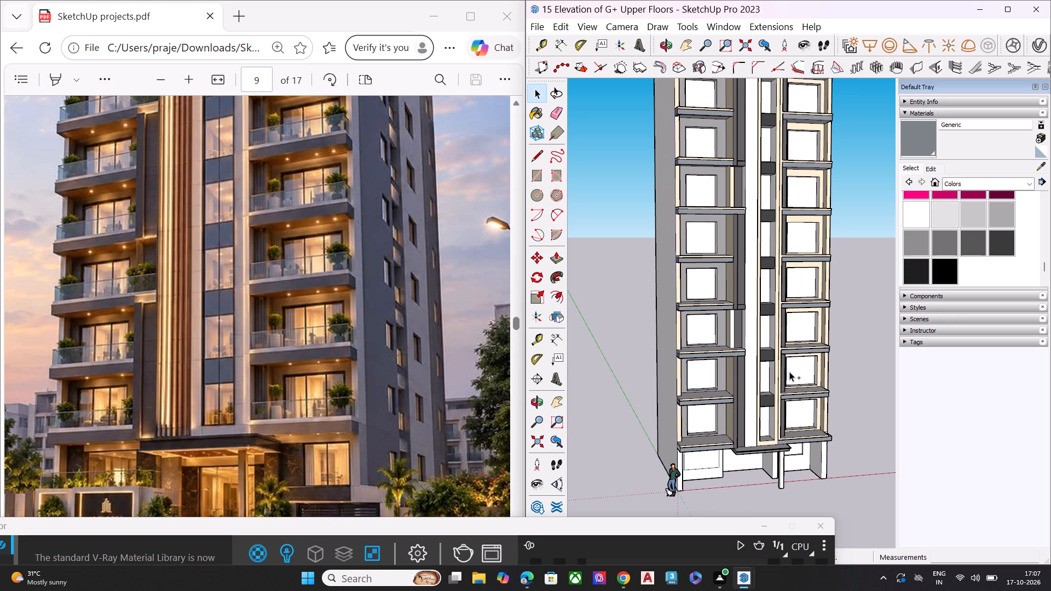
key("ctrl+z")
key("ctrl+z")
key("ctrl+z")
key("ctrl+z")
key("ctrl+z")
key("ctrl+z")
key("ctrl+z")
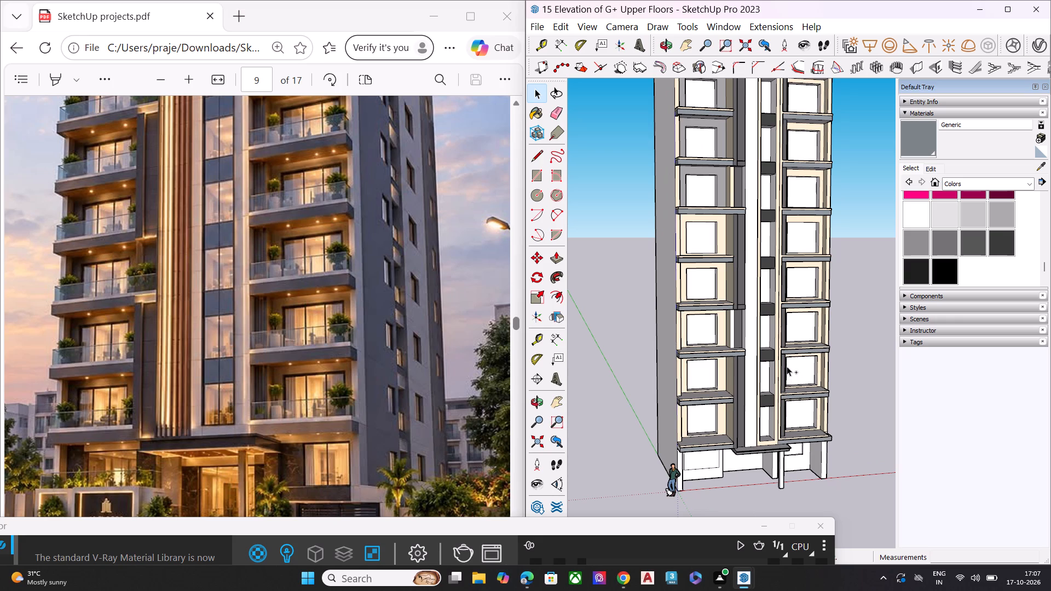
key("ctrl+z")
key("z")
key("ctrl+z")
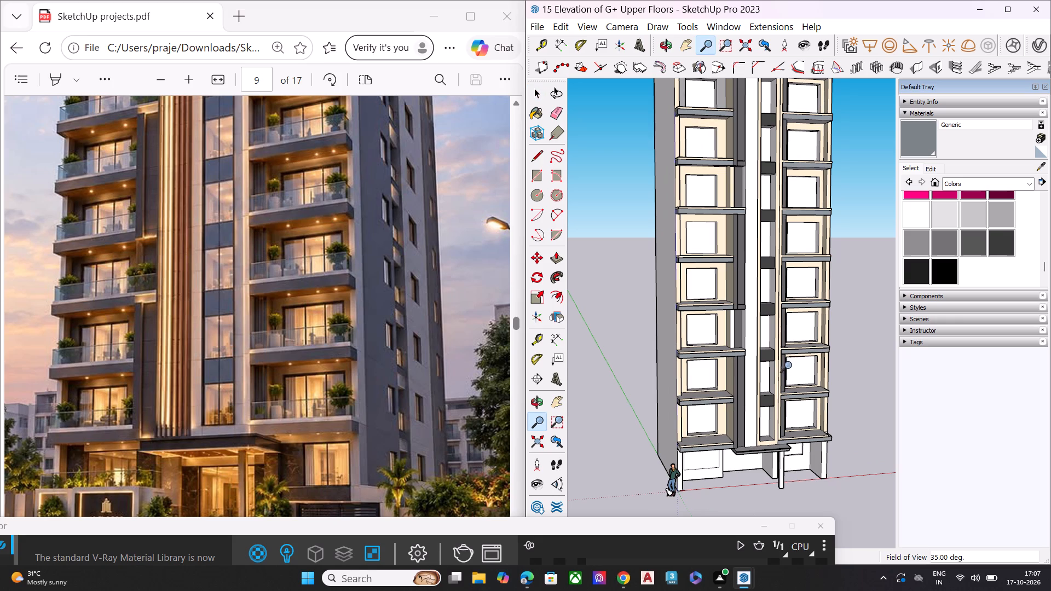
key("ctrl+z")
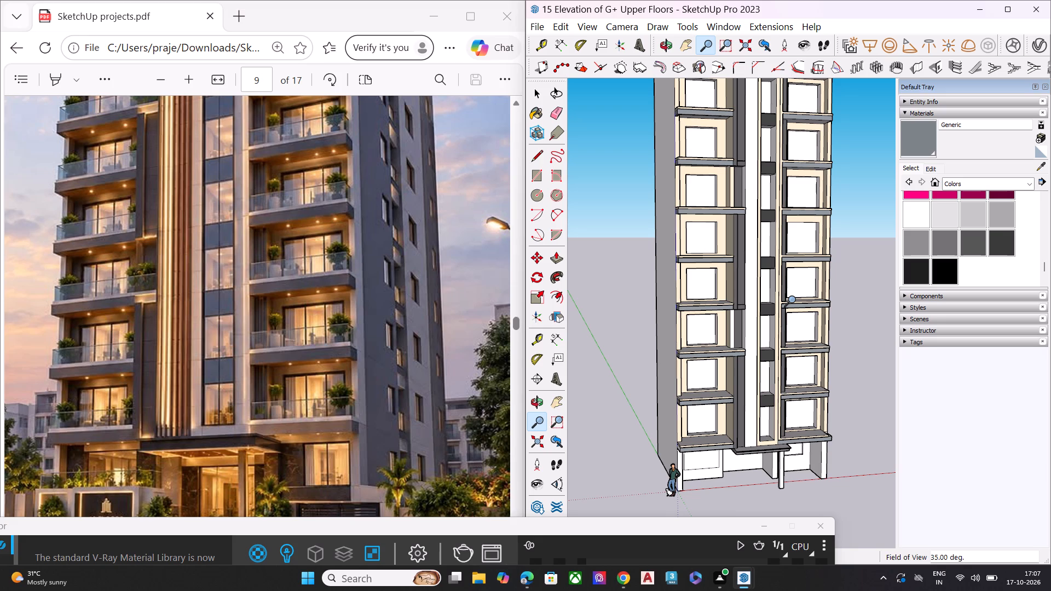
key("space")
key("space")
key("space")
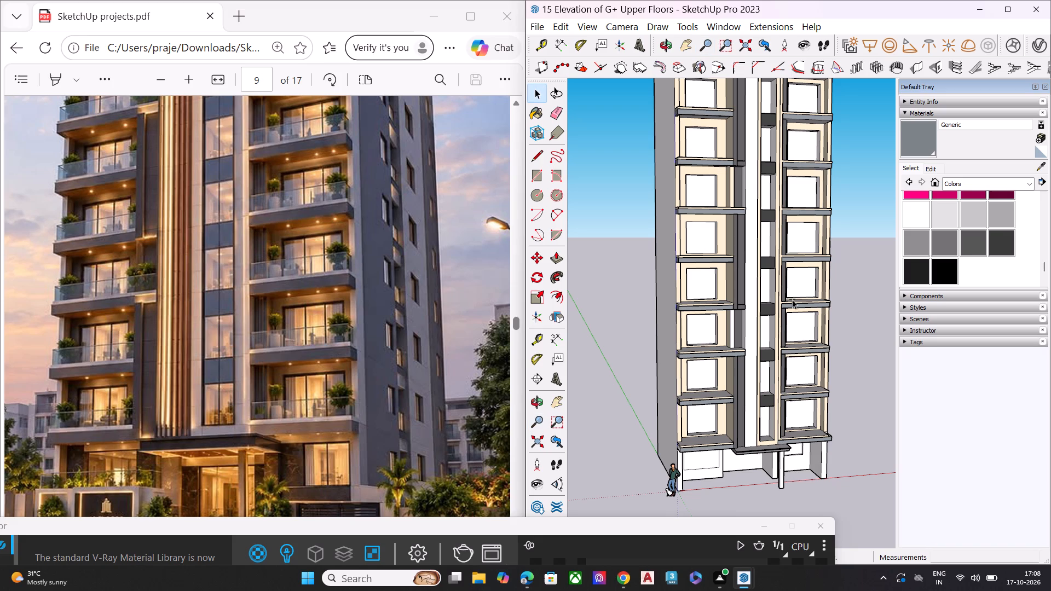
Examine the tower's front balconies and side elevation against the reference render.
scroll(792, 299, "up", 1)
scroll(747, 321, "down", 8)
middle_click_drag(743, 403, 657, 322)
scroll(715, 292, "up", 9)
scroll(741, 302, "down", 6)
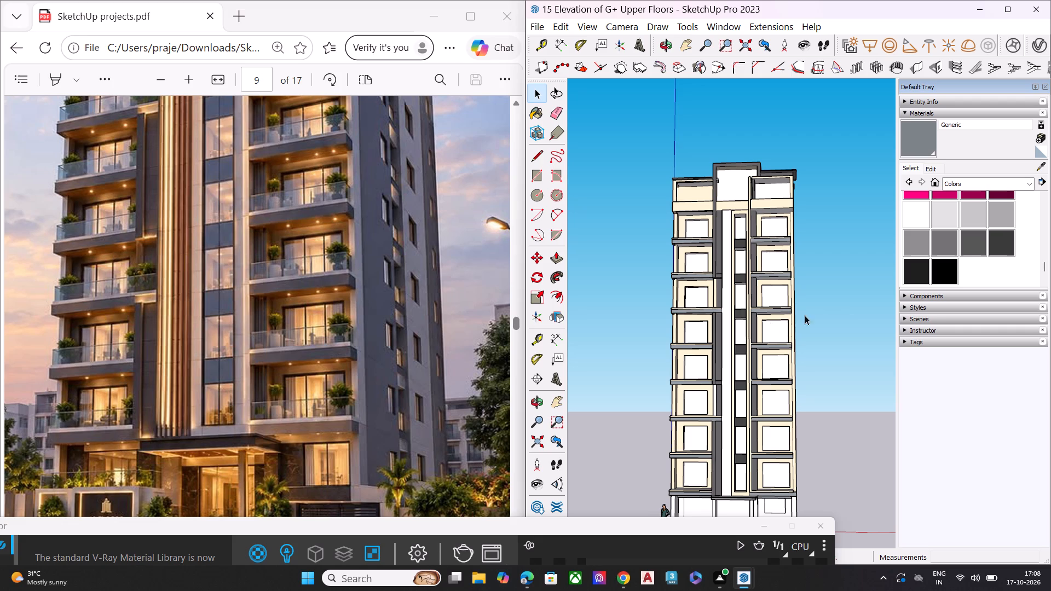
scroll(743, 203, "down", 6)
scroll(748, 149, "down", 4)
scroll(722, 194, "down", 8)
middle_click_drag(724, 257, 727, 342)
scroll(725, 302, "up", 10)
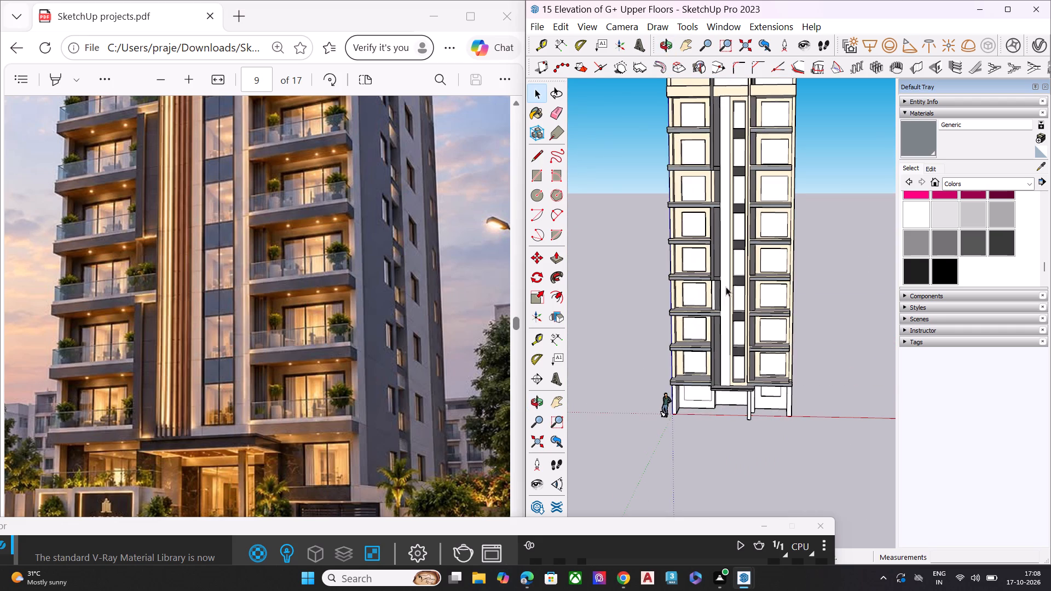
scroll(734, 267, "up", 5)
scroll(685, 268, "down", 5)
key("space")
left_click(796, 245)
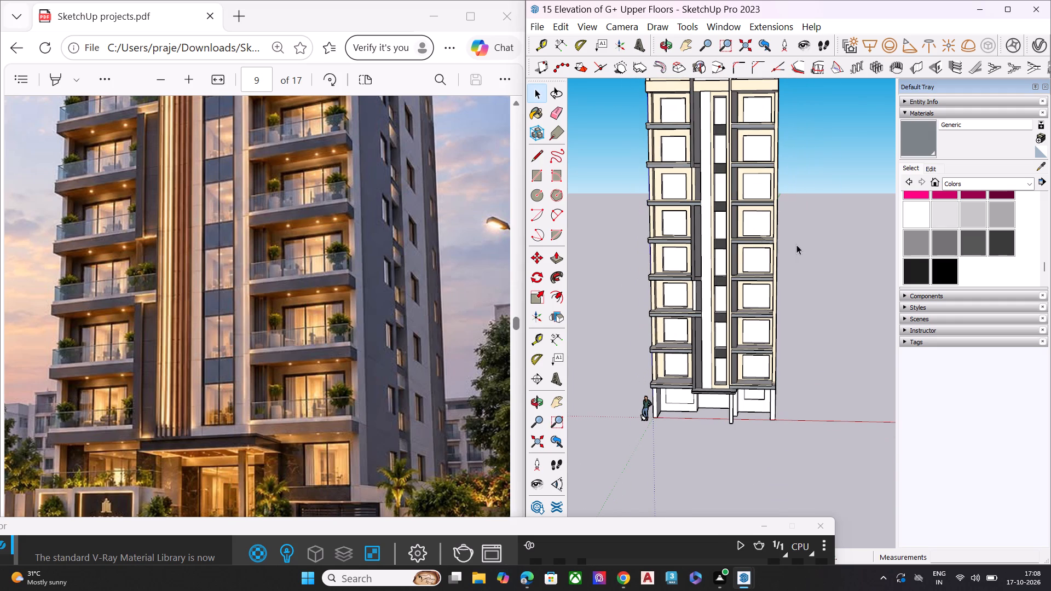
scroll(792, 253, "up", 1)
middle_click_drag(792, 253, 787, 172)
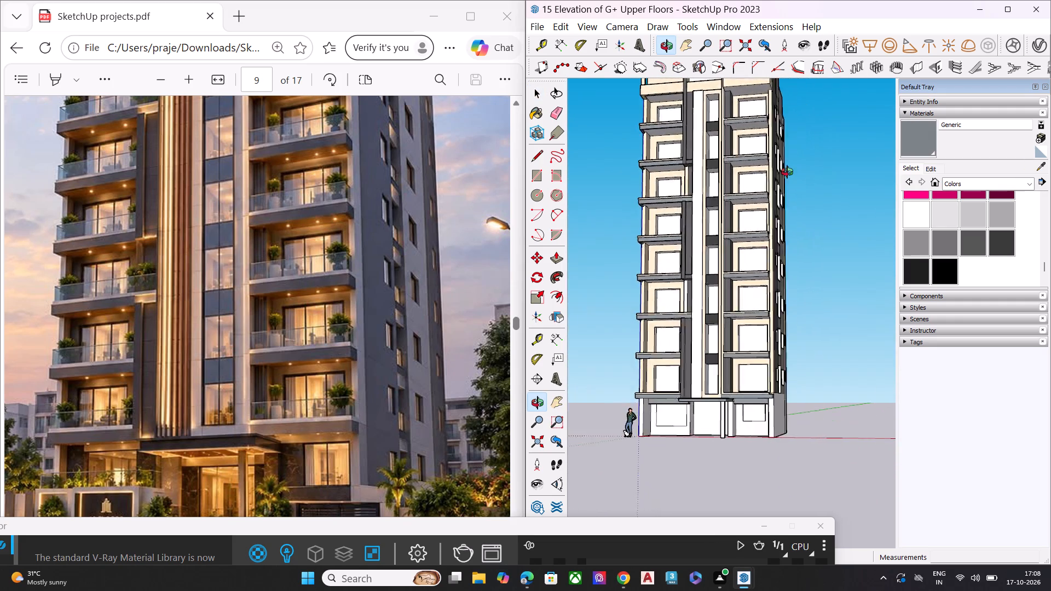
middle_click_drag(787, 172, 482, 213)
scroll(601, 183, "up", 7)
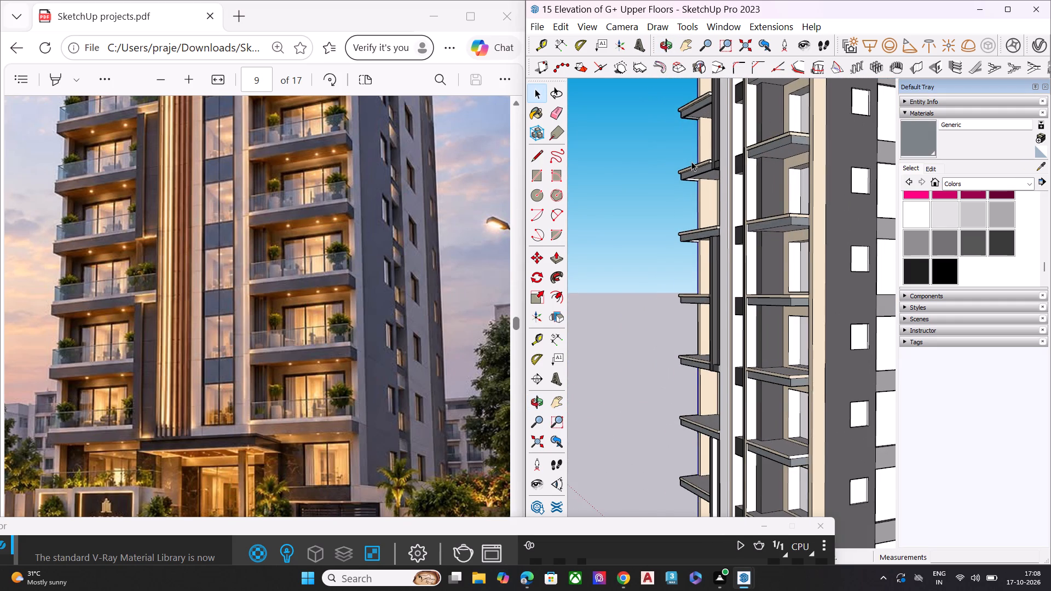
scroll(713, 172, "down", 7)
middle_click_drag(756, 186, 794, 169)
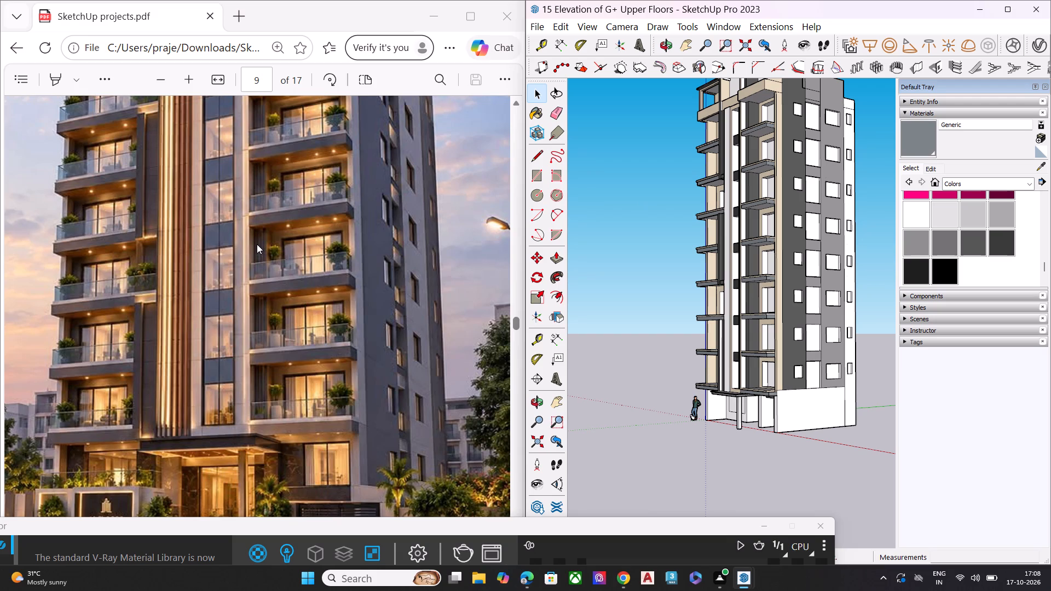
Permanently delete the Generic material from the scene in the V-Ray Asset Editor.
left_click(1038, 49)
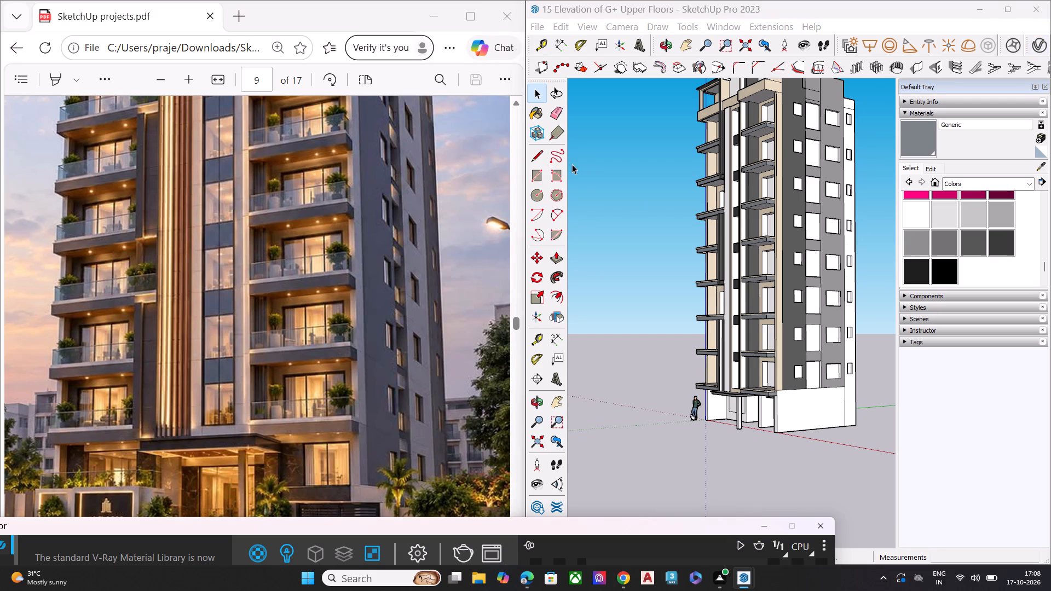
left_click(1034, 49)
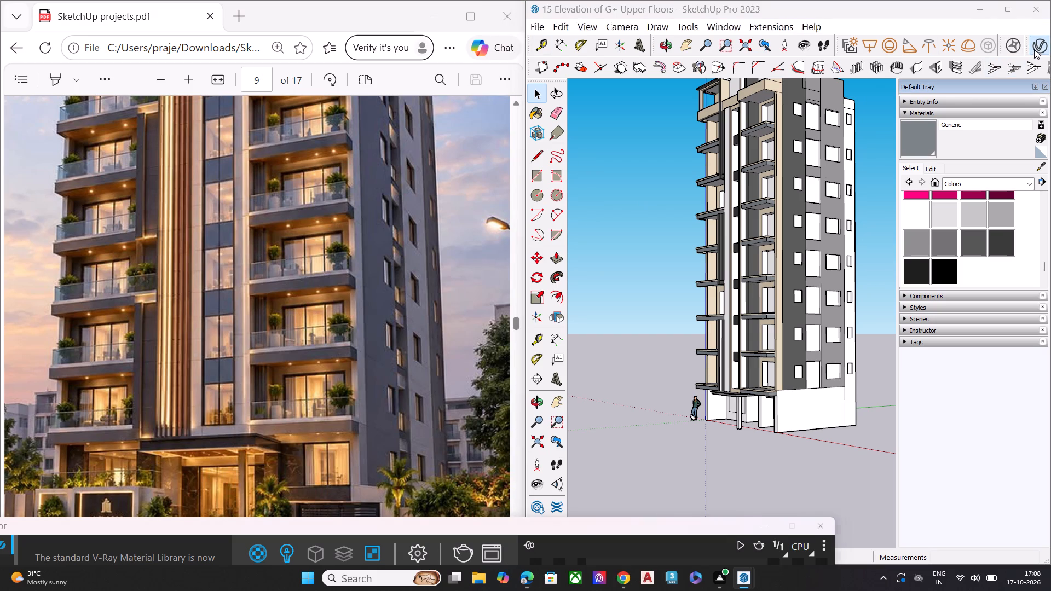
left_click(1034, 49)
left_click_drag(470, 528, 551, 224)
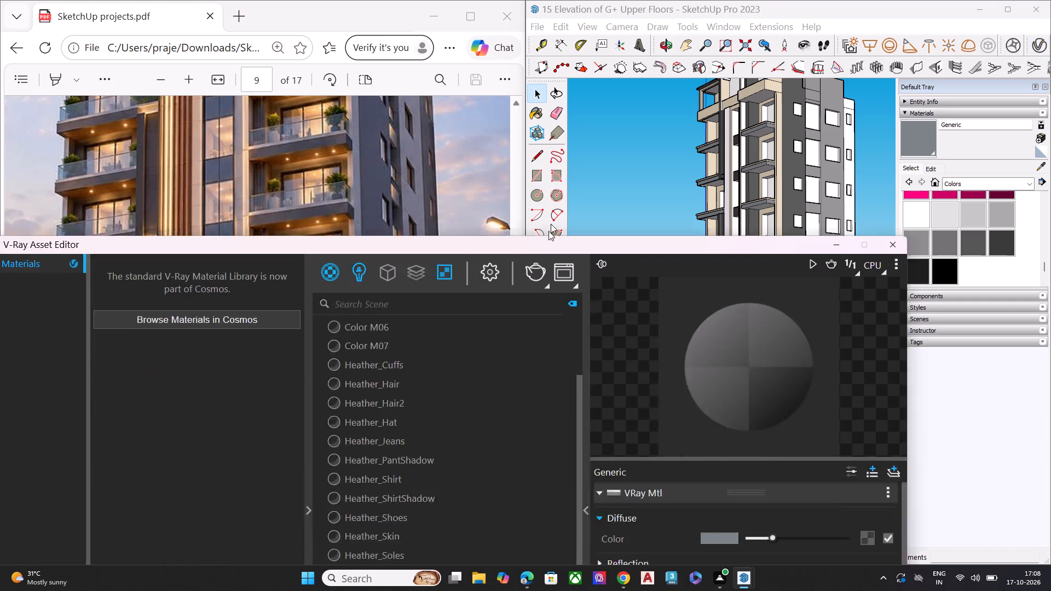
left_click_drag(551, 224, 573, 5)
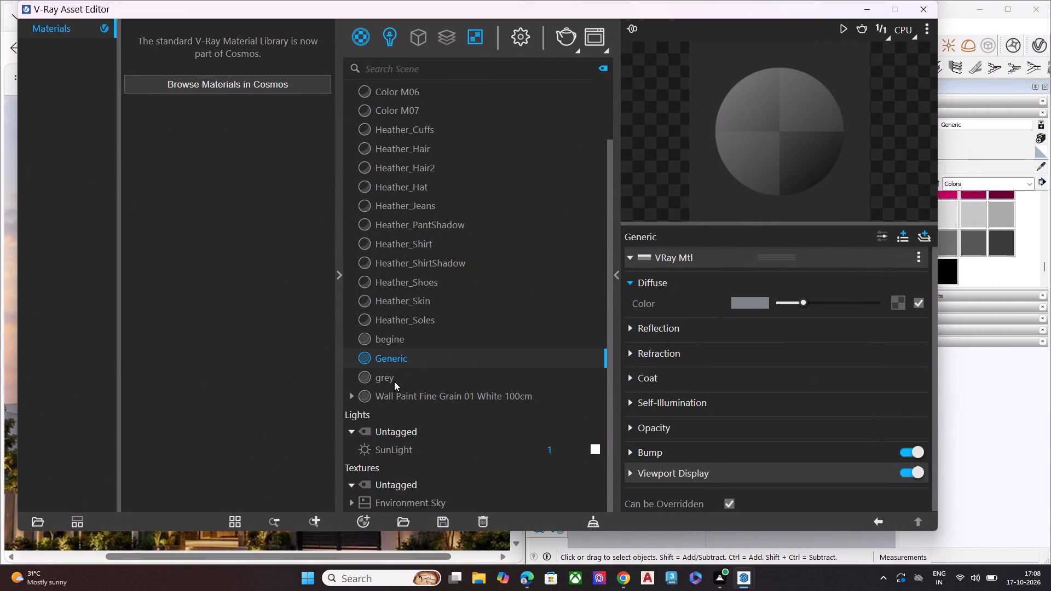
right_click(408, 356)
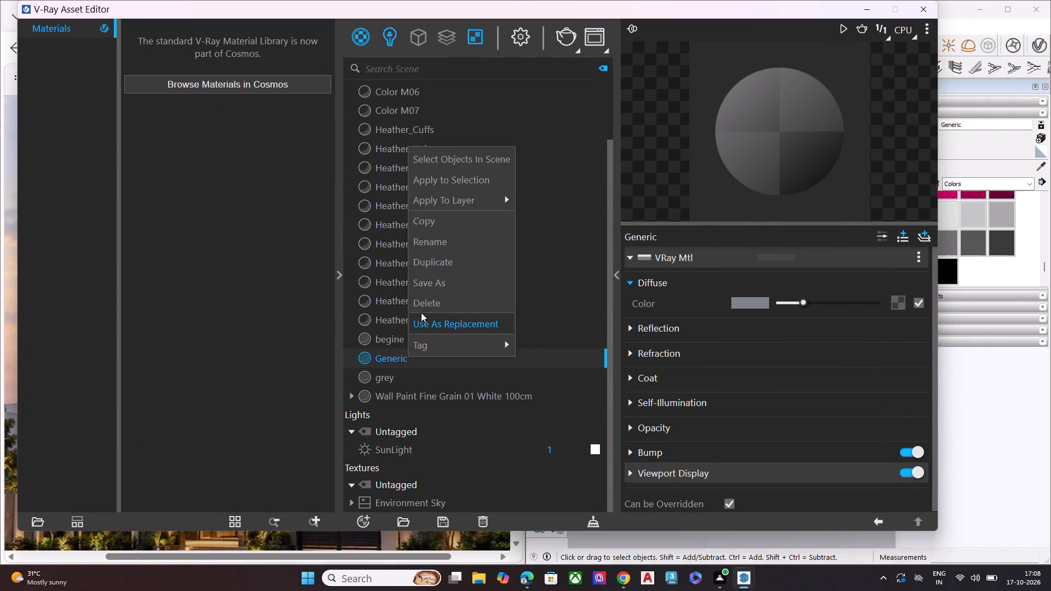
left_click(426, 295)
left_click(549, 285)
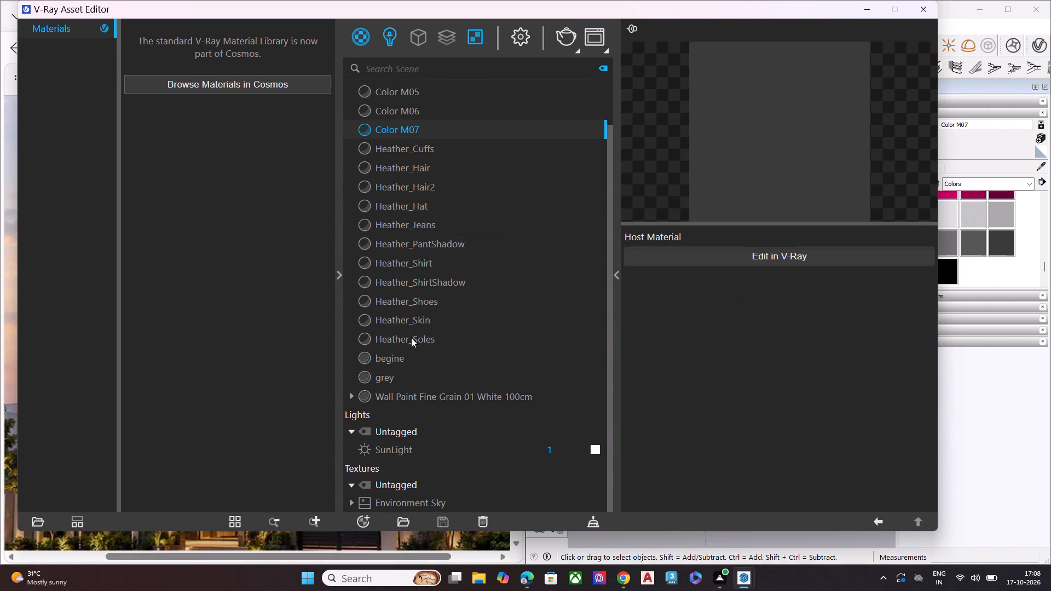
Permanently delete the grey and Wall Paint Fine Grain 01 White 100cm materials, then close the V-Ray Asset Editor.
left_click(382, 376)
right_click(385, 376)
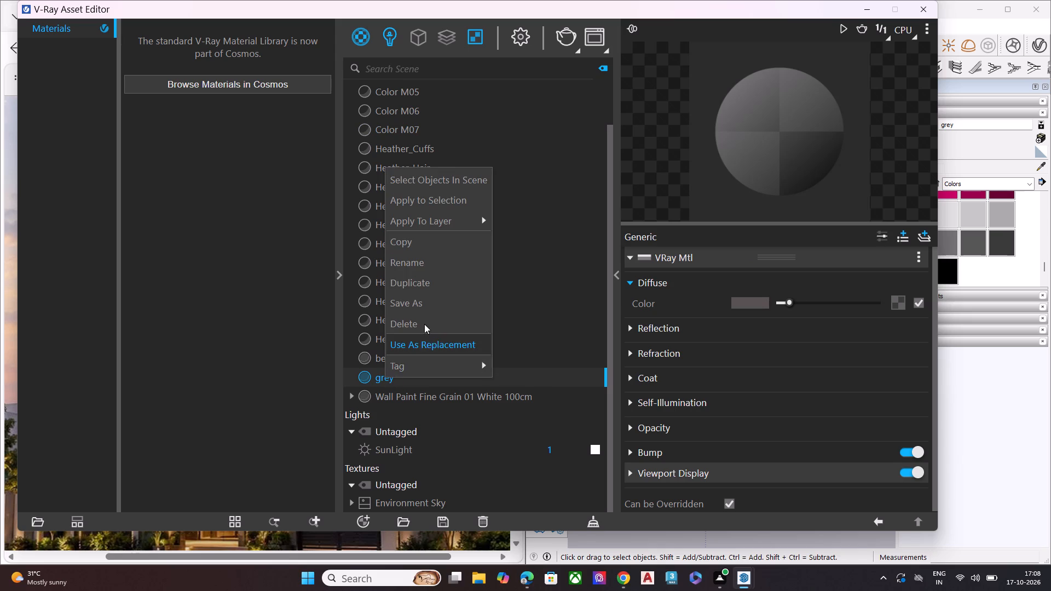
left_click(424, 324)
left_click(563, 284)
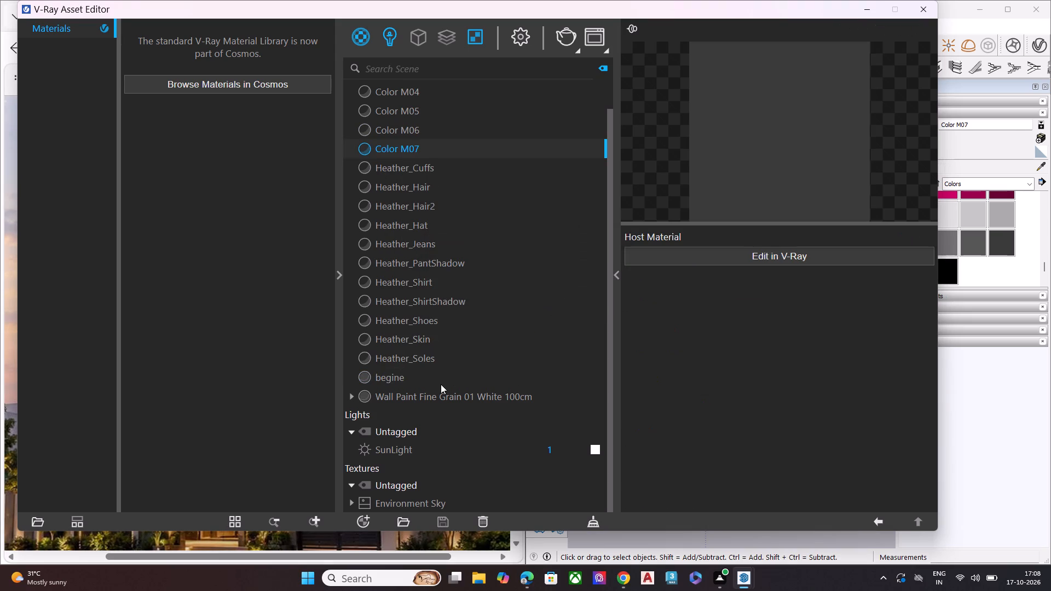
left_click(431, 396)
right_click(431, 396)
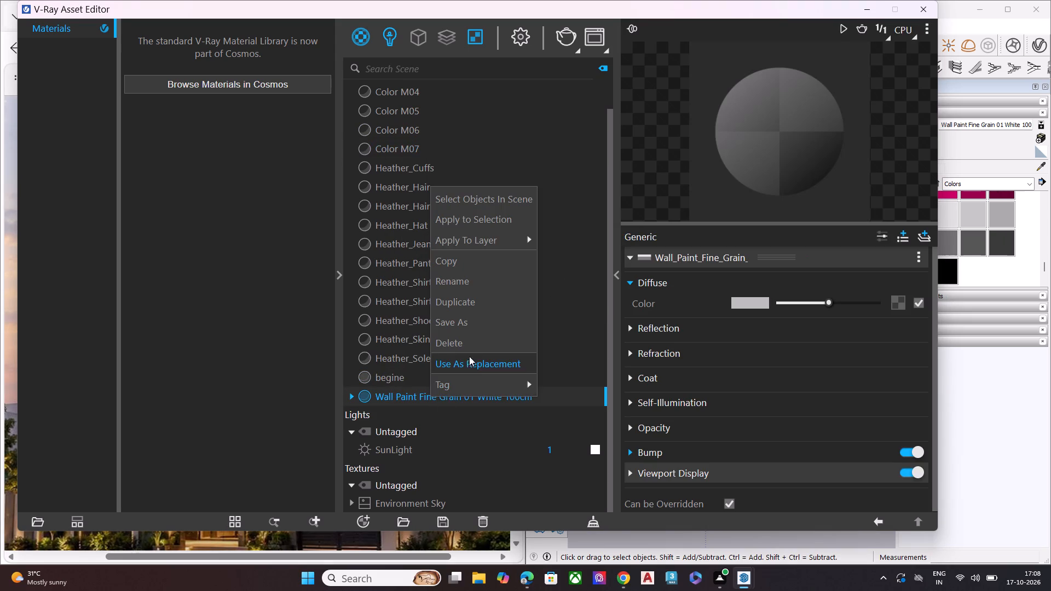
left_click(472, 345)
left_click(556, 293)
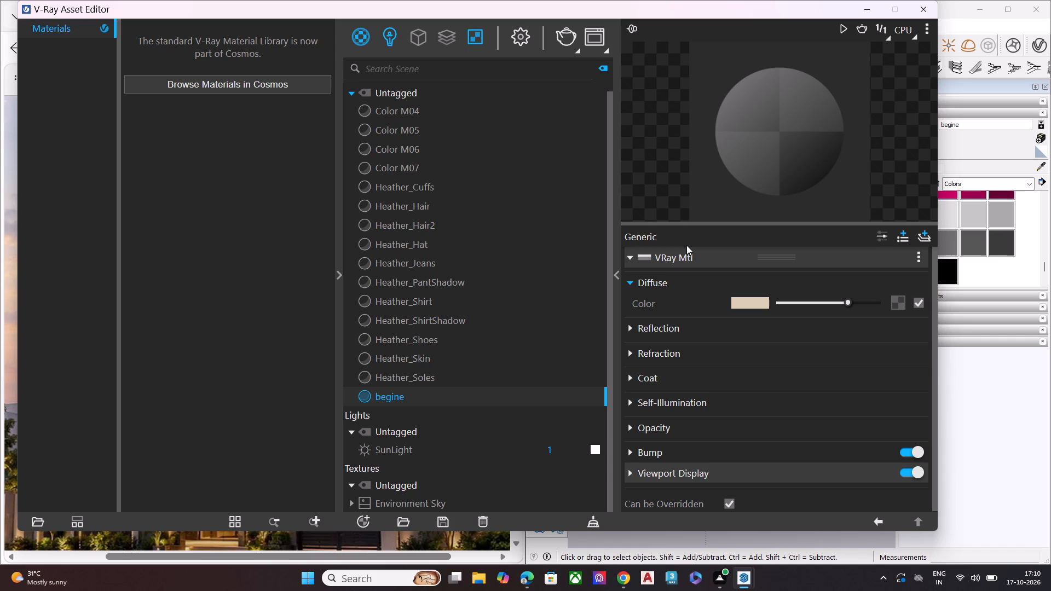
left_click(928, 6)
Permanently delete the begine material from the V-Ray scene materials.
scroll(815, 254, "down", 4)
middle_click_drag(765, 253, 822, 185)
scroll(816, 138, "up", 8)
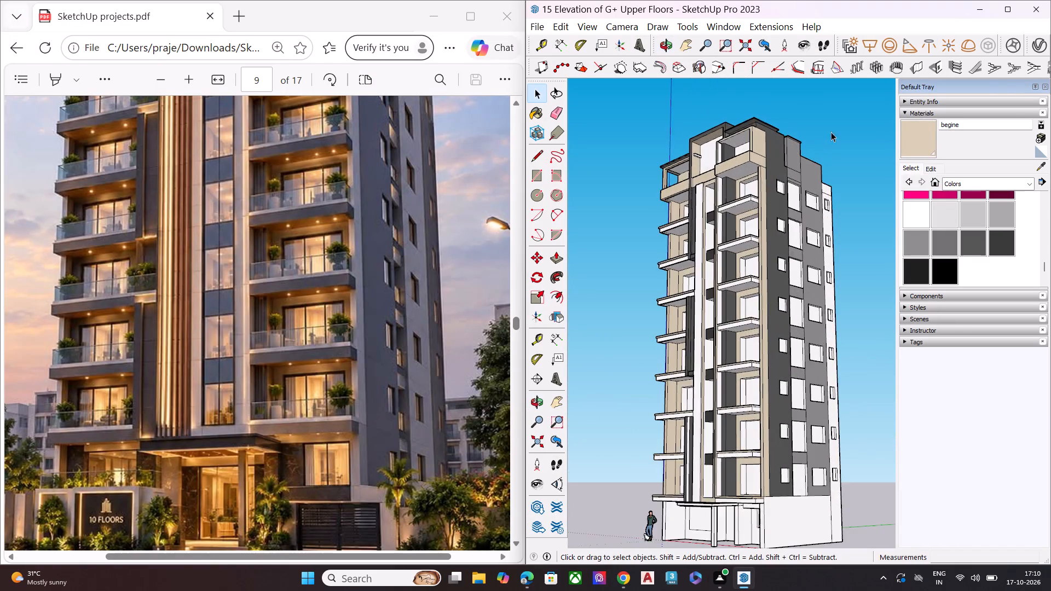
left_click(1035, 49)
right_click(415, 398)
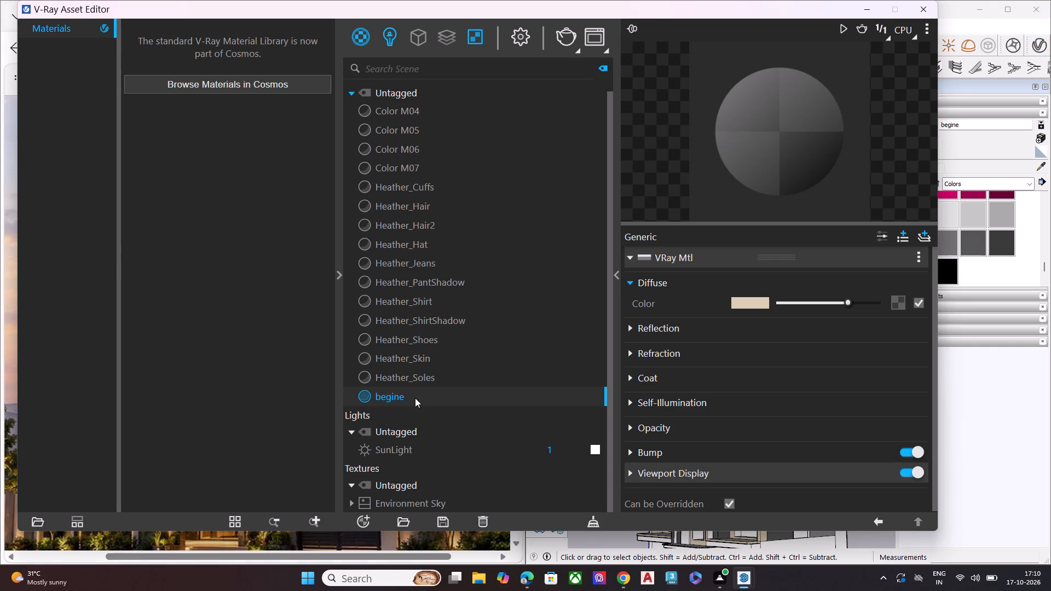
left_click(449, 342)
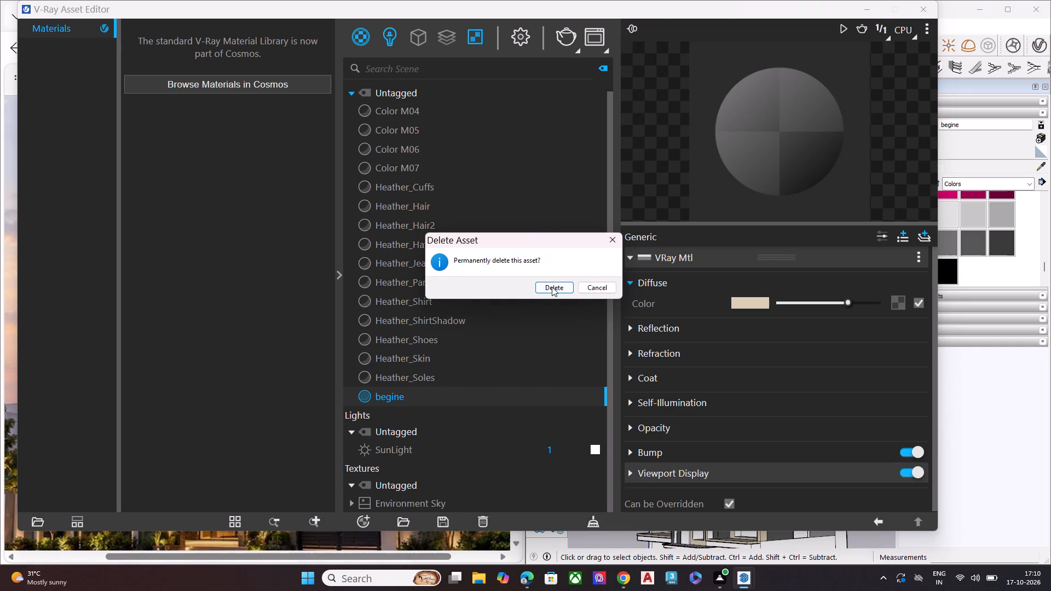
left_click(553, 285)
Permanently delete the Color M04 material and close the V-Ray Asset Editor.
scroll(449, 247, "up", 1)
right_click(497, 125)
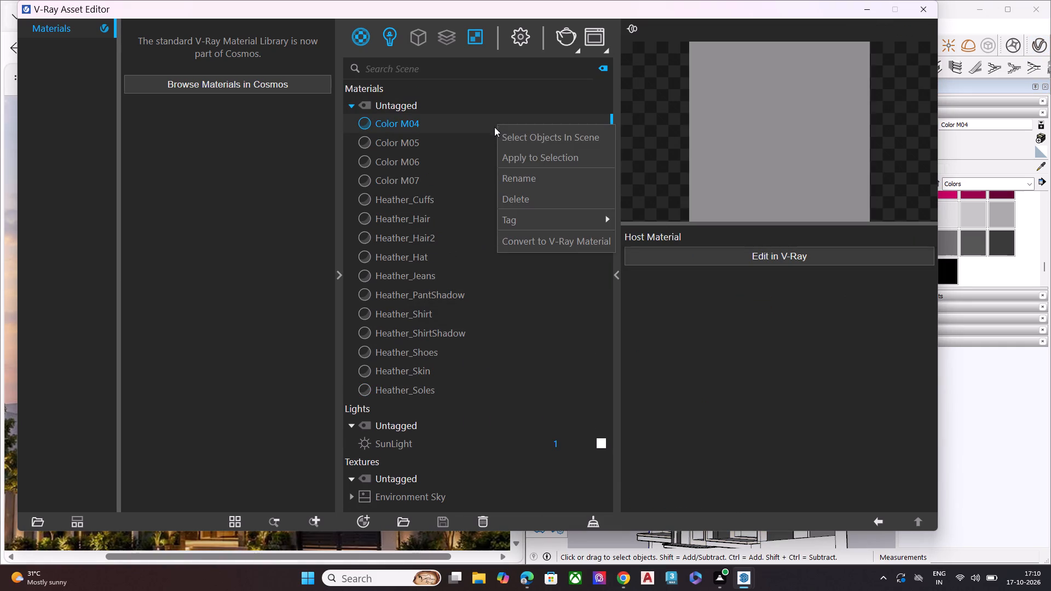
left_click(524, 203)
left_click(562, 289)
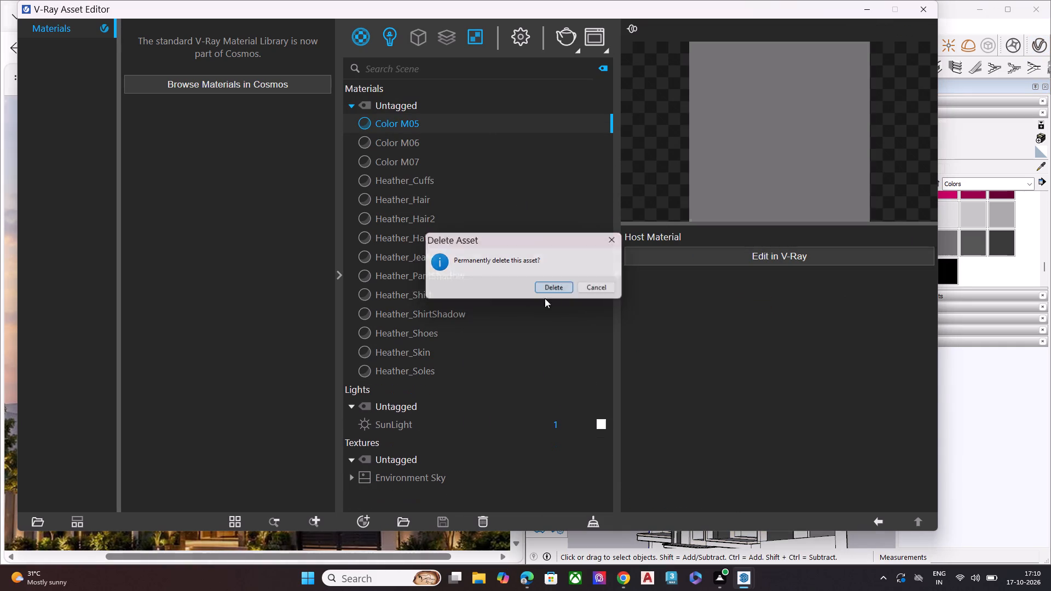
left_click(913, 9)
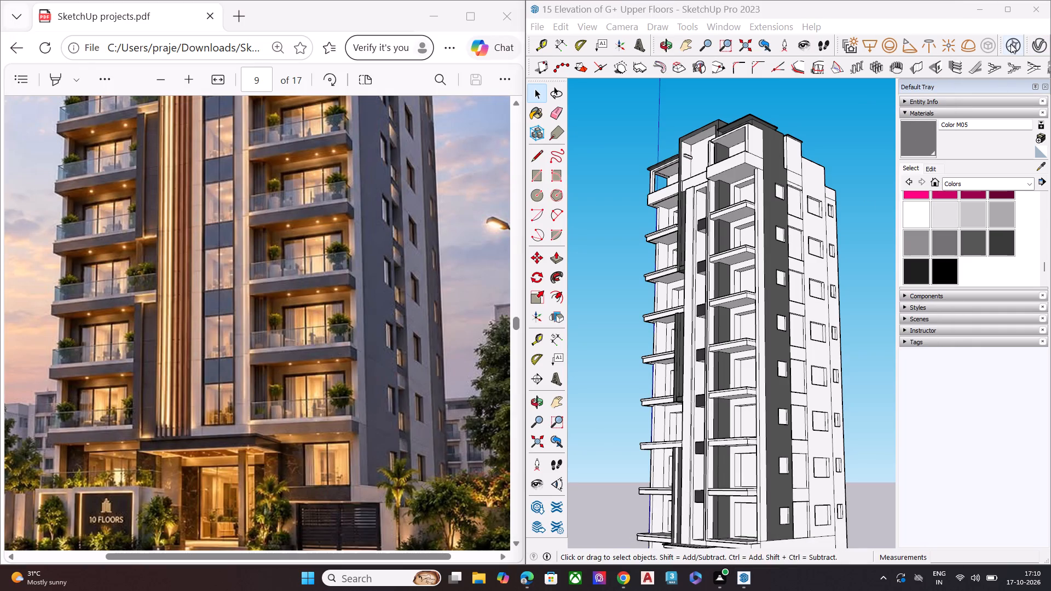
Permanently delete the Color M05 and Color M06 materials in the V-Ray Asset Editor.
left_click(1046, 42)
left_click(446, 144)
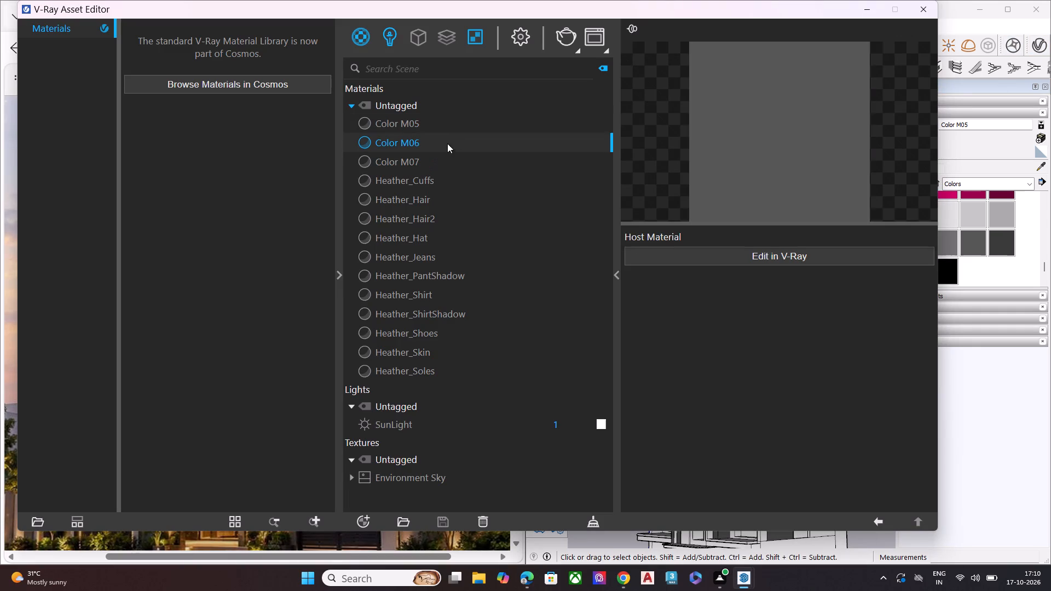
left_click(462, 125)
right_click(460, 128)
left_click(507, 205)
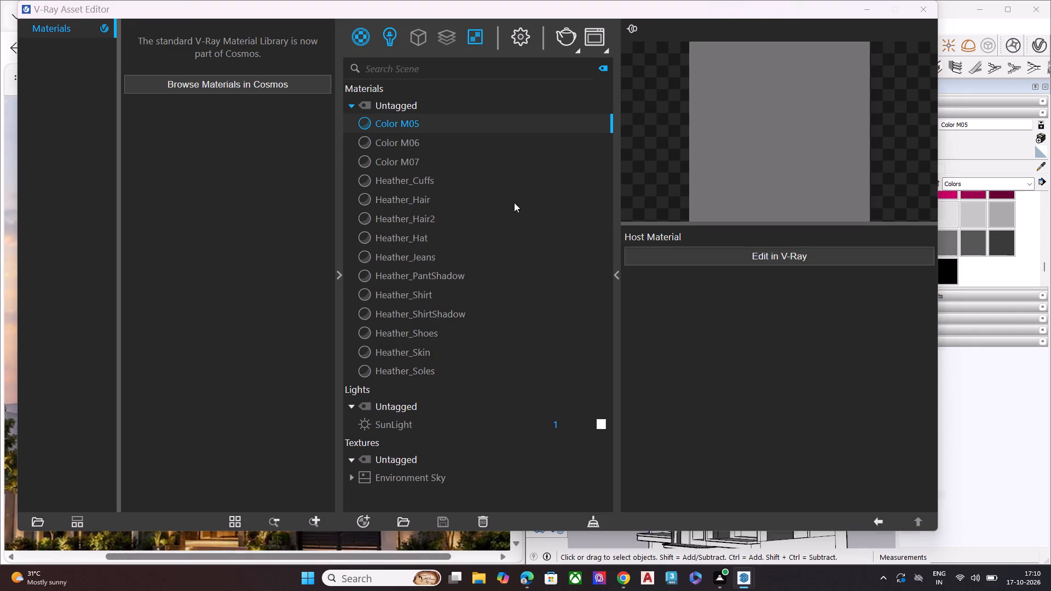
left_click(547, 285)
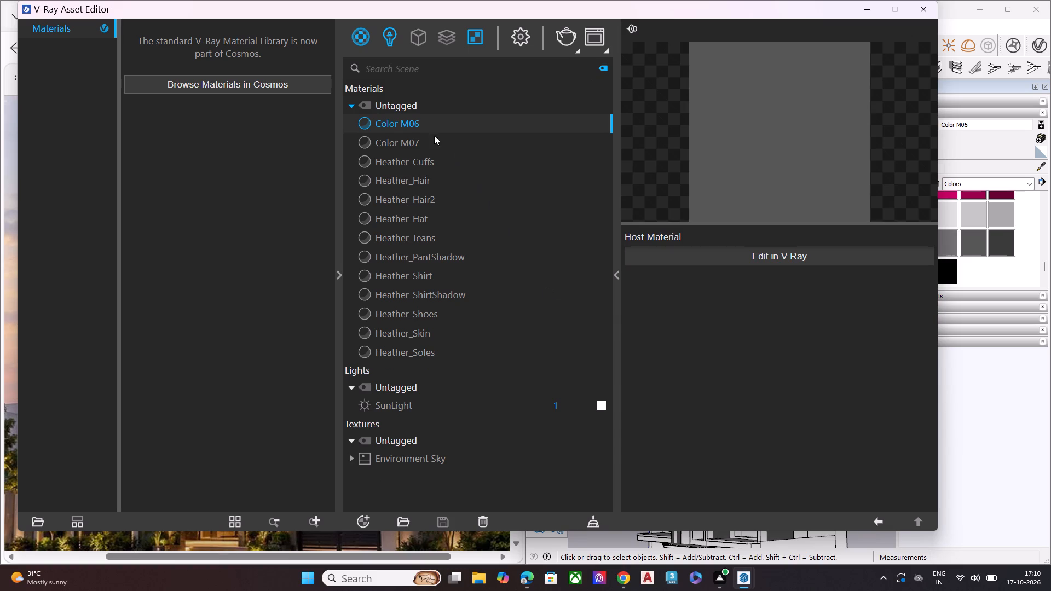
right_click(428, 128)
left_click(458, 196)
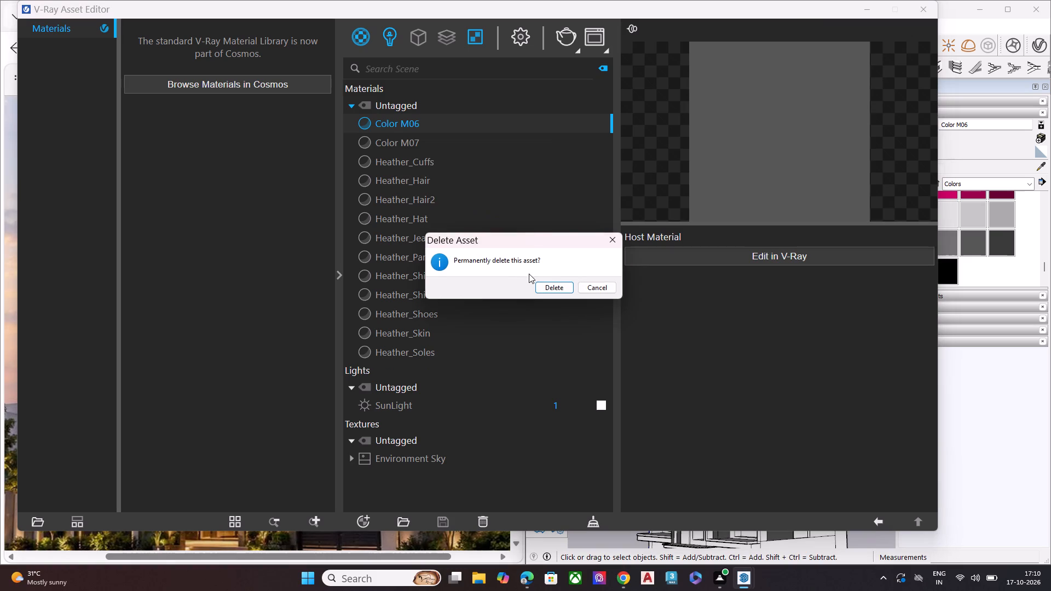
left_click(541, 289)
Permanently delete the Color M07 material and close the V-Ray Asset Editor.
right_click(434, 123)
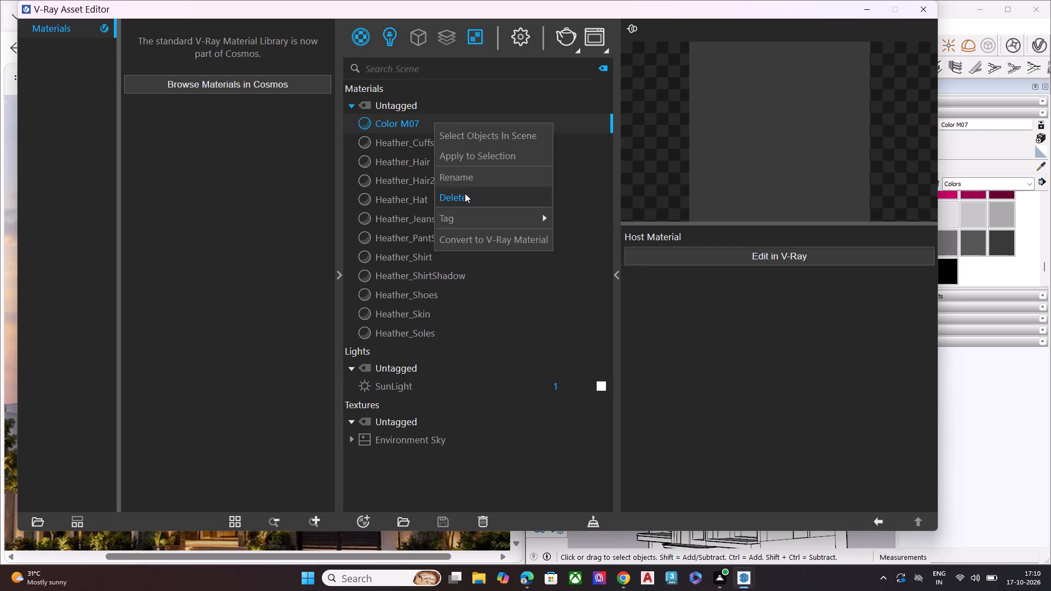
left_click(465, 200)
left_click(552, 288)
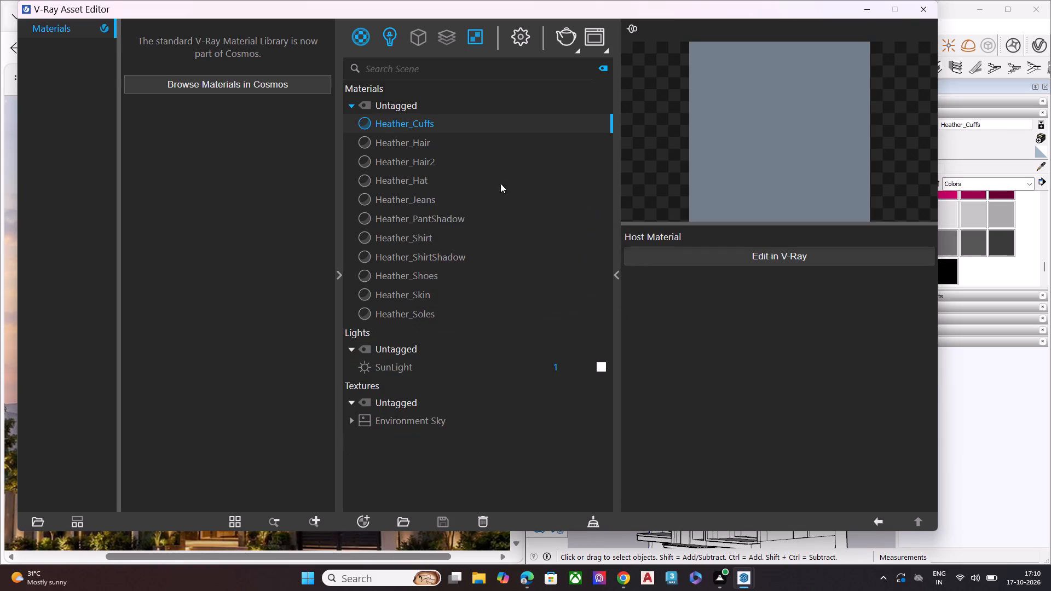
left_click(915, 14)
Examine the unpainted tower's roof-level balconies, front facade and central vertical bands against the reference render.
scroll(717, 256, "down", 4)
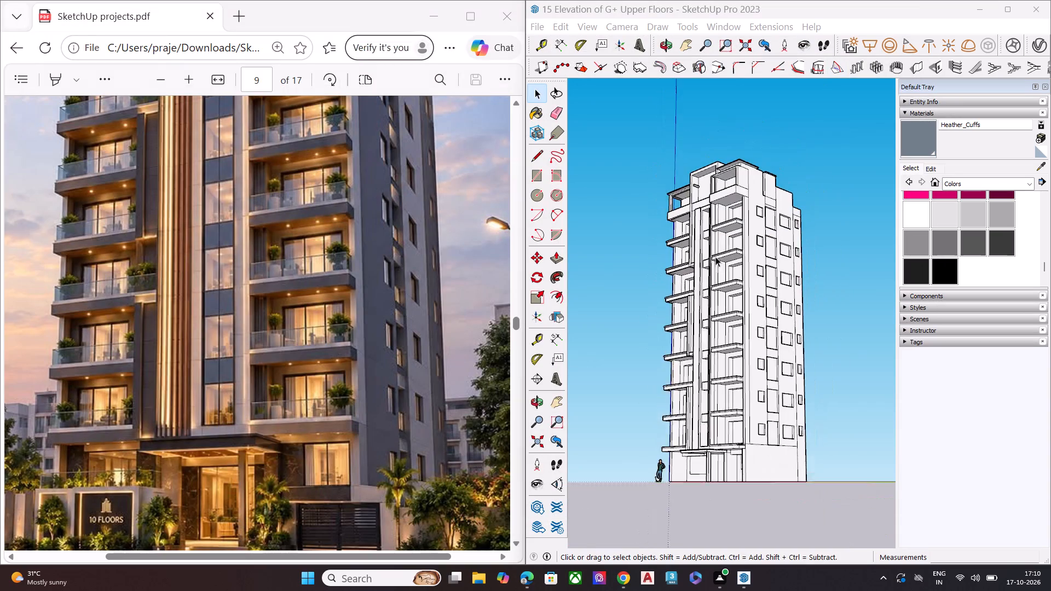
scroll(715, 257, "down", 1)
middle_click_drag(718, 268, 663, 501)
scroll(729, 237, "up", 10)
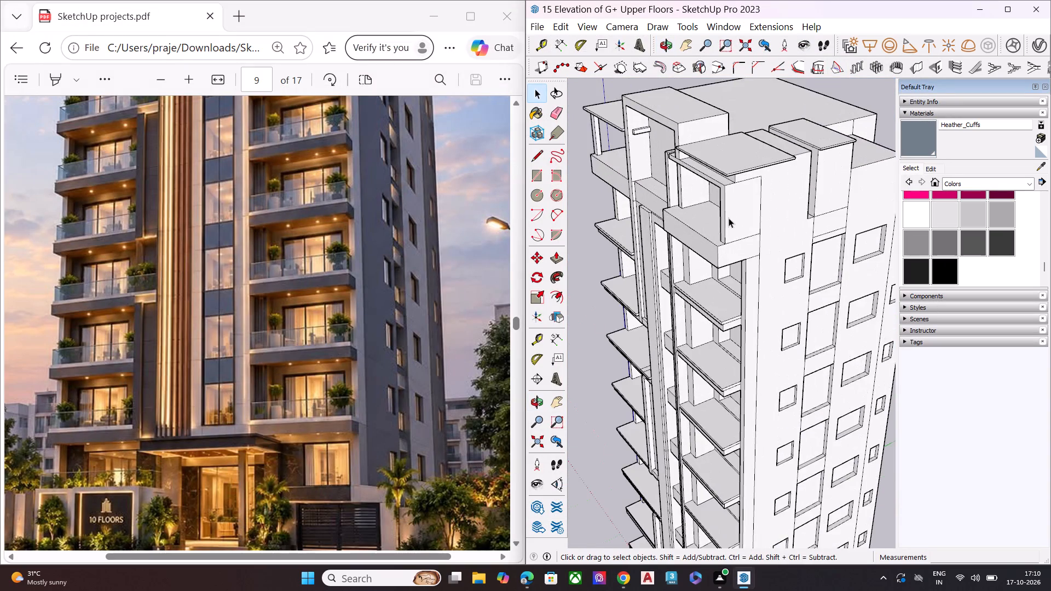
scroll(732, 155, "up", 9)
middle_click_drag(729, 133, 818, 12)
scroll(789, 100, "up", 1)
scroll(706, 242, "down", 3)
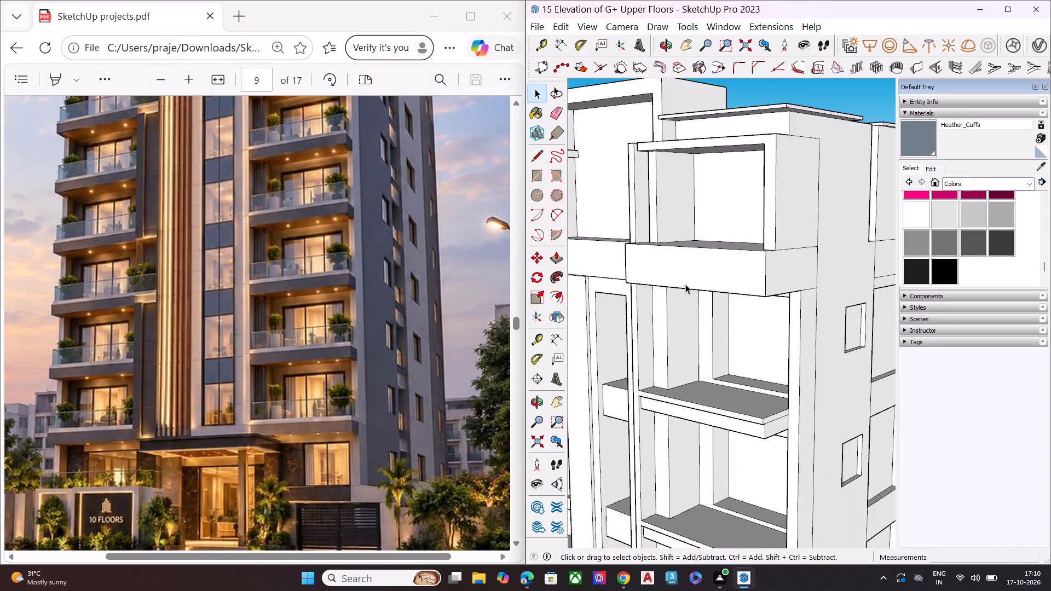
scroll(685, 284, "down", 2)
middle_click_drag(682, 259, 841, 231)
scroll(842, 234, "up", 1)
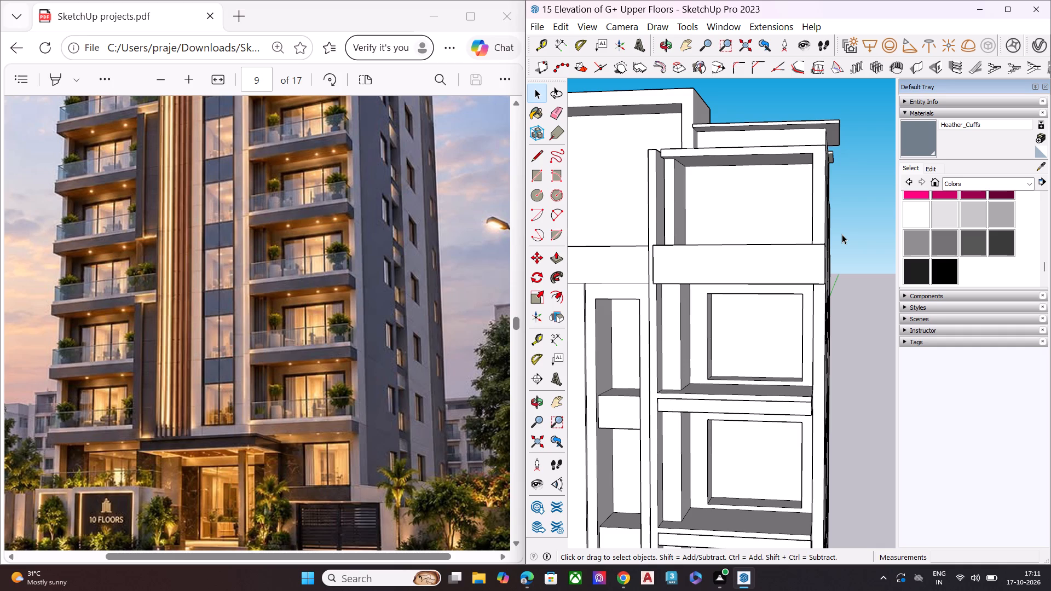
scroll(698, 239, "down", 6)
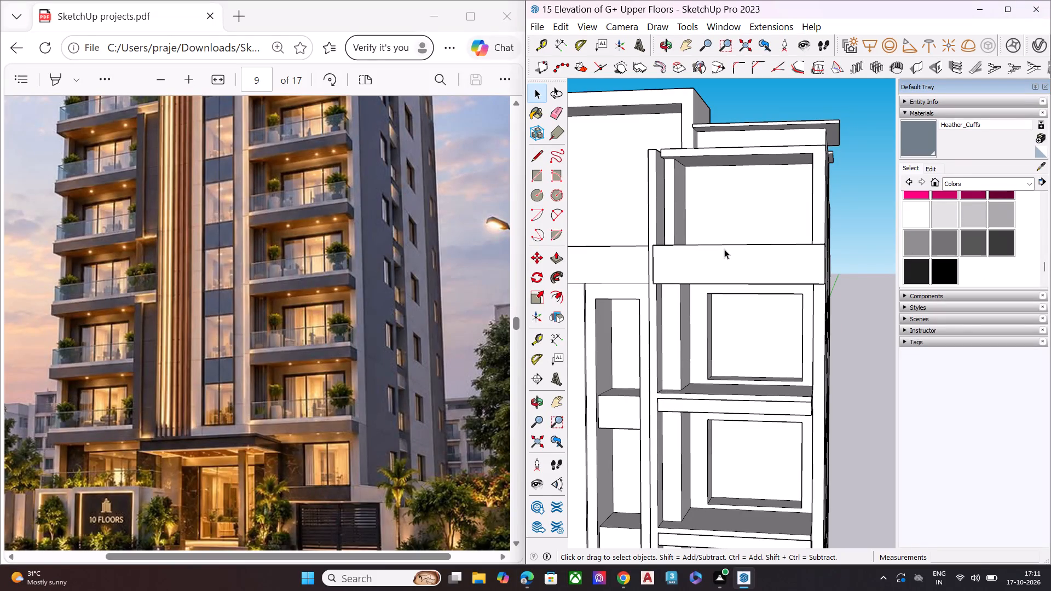
scroll(770, 213, "down", 7)
middle_click_drag(712, 257, 878, 217)
scroll(815, 227, "down", 7)
scroll(772, 262, "down", 5)
scroll(772, 263, "up", 1)
scroll(772, 263, "down", 3)
scroll(774, 474, "up", 5)
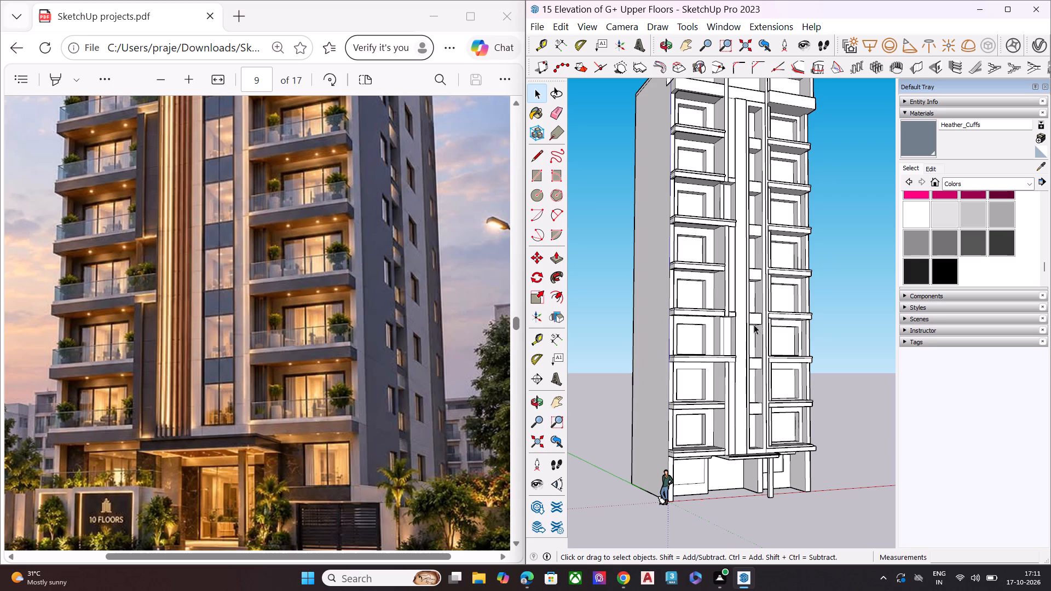
scroll(733, 348, "down", 4)
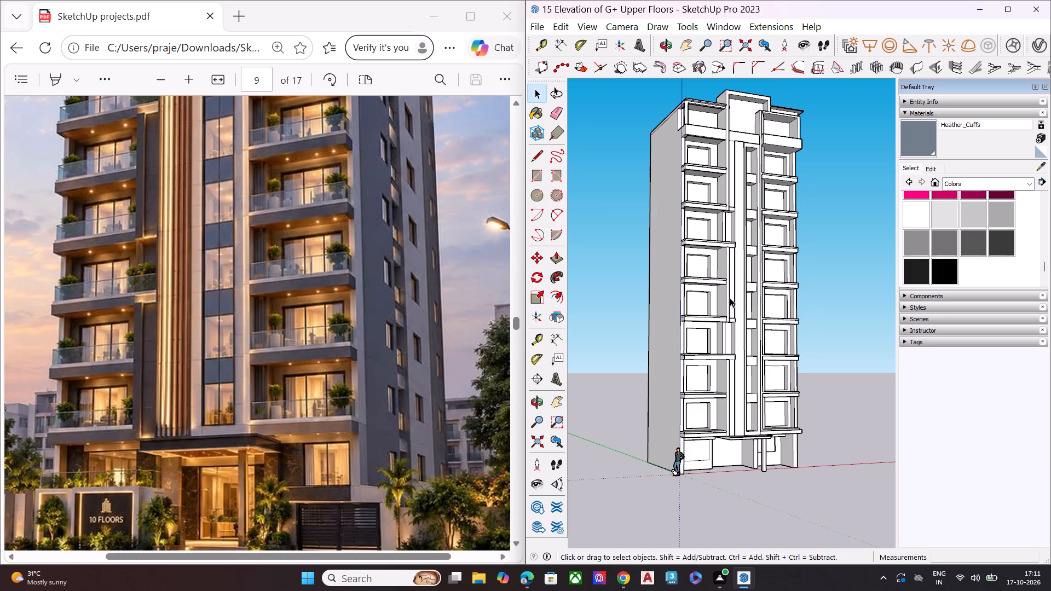
scroll(714, 341, "down", 7)
middle_click_drag(716, 400, 632, 461)
scroll(726, 356, "up", 7)
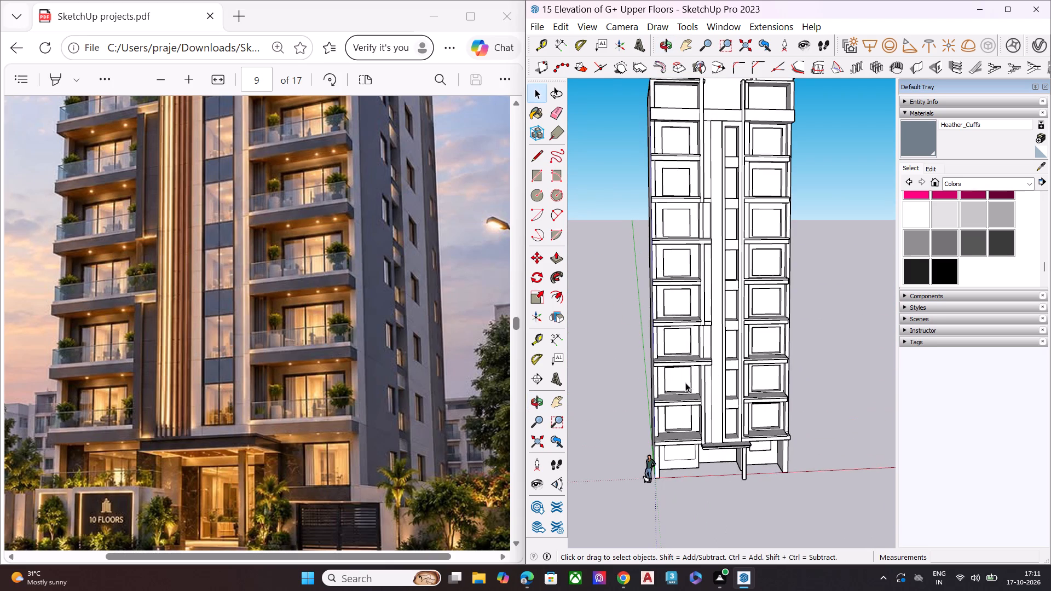
scroll(707, 308, "up", 10)
middle_click_drag(716, 304, 625, 279)
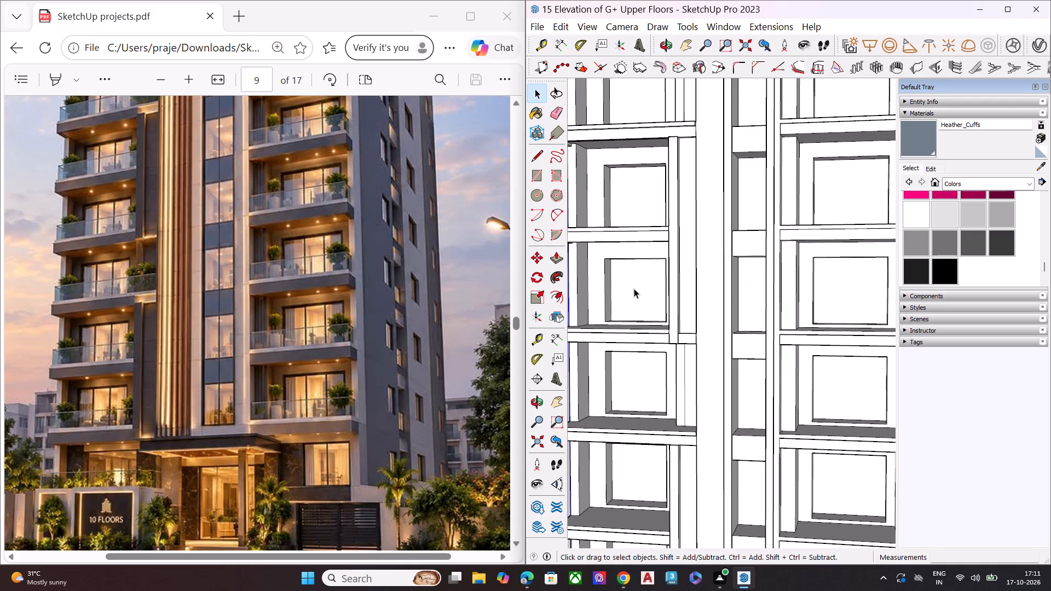
scroll(634, 288, "down", 7)
middle_click_drag(680, 385, 661, 264)
scroll(661, 264, "up", 8)
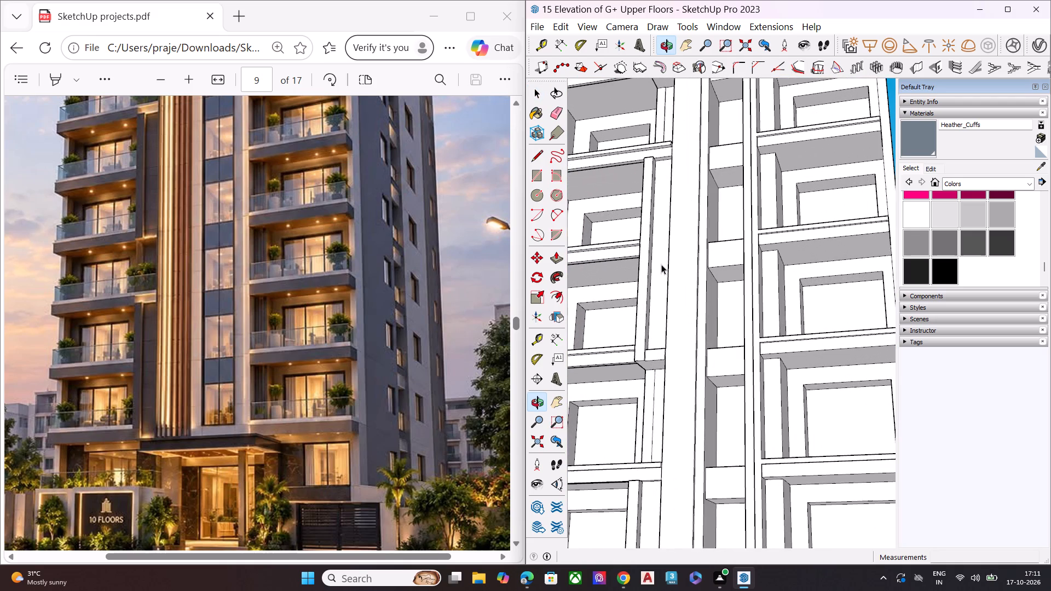
middle_click_drag(669, 265, 898, 426)
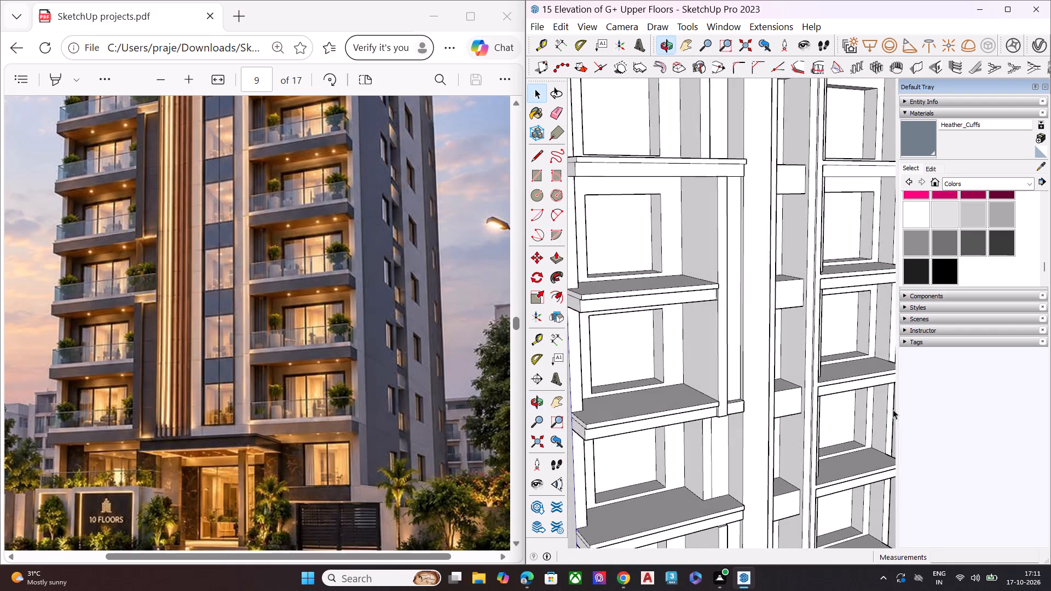
scroll(781, 252, "up", 8)
middle_click_drag(685, 237, 515, 260)
scroll(514, 260, "up", 4)
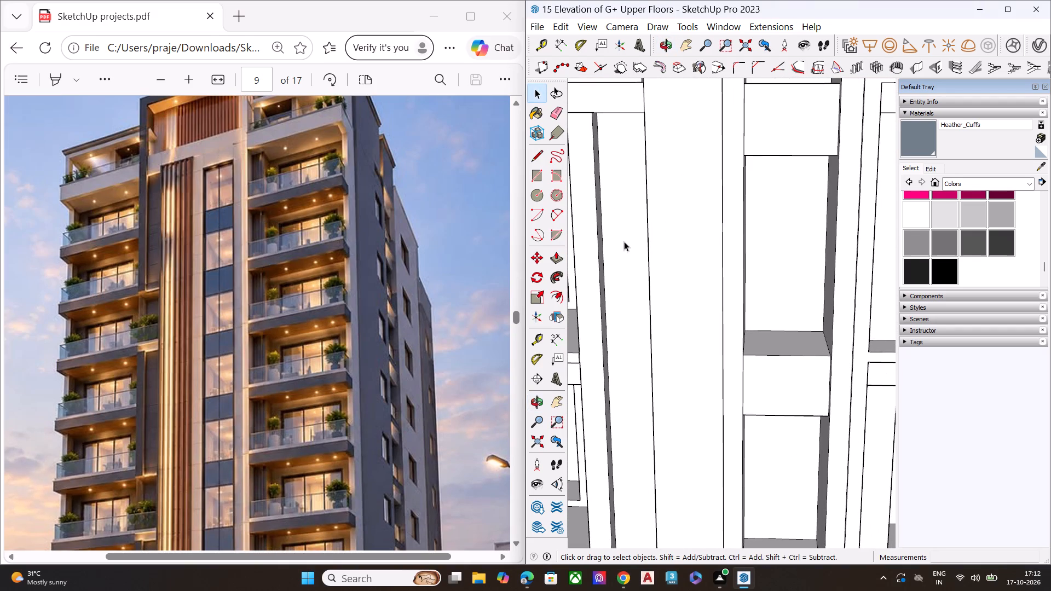
scroll(633, 217, "down", 6)
middle_click_drag(643, 265, 545, 288)
scroll(602, 242, "up", 1)
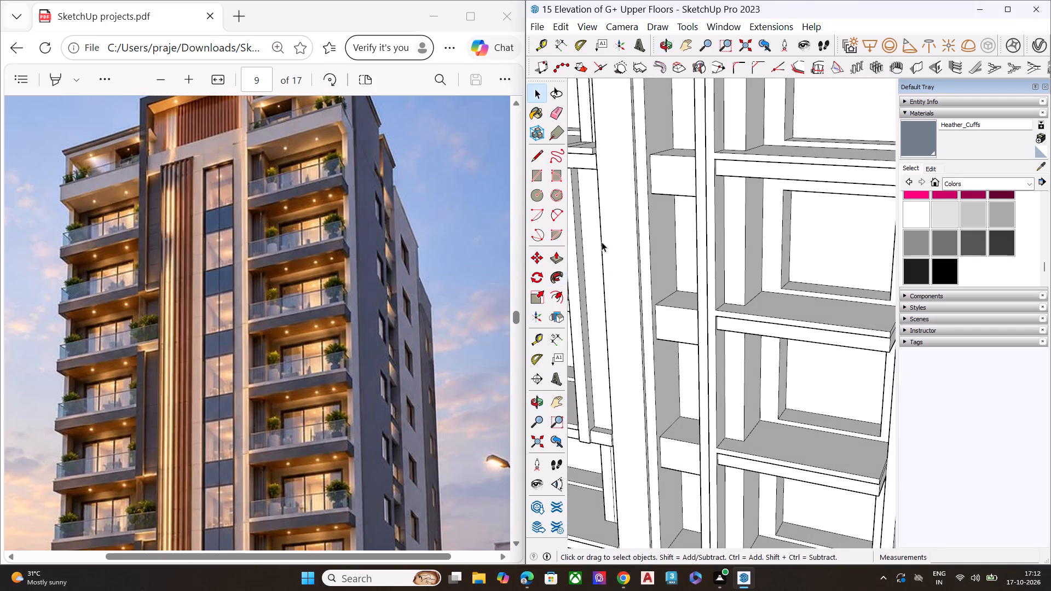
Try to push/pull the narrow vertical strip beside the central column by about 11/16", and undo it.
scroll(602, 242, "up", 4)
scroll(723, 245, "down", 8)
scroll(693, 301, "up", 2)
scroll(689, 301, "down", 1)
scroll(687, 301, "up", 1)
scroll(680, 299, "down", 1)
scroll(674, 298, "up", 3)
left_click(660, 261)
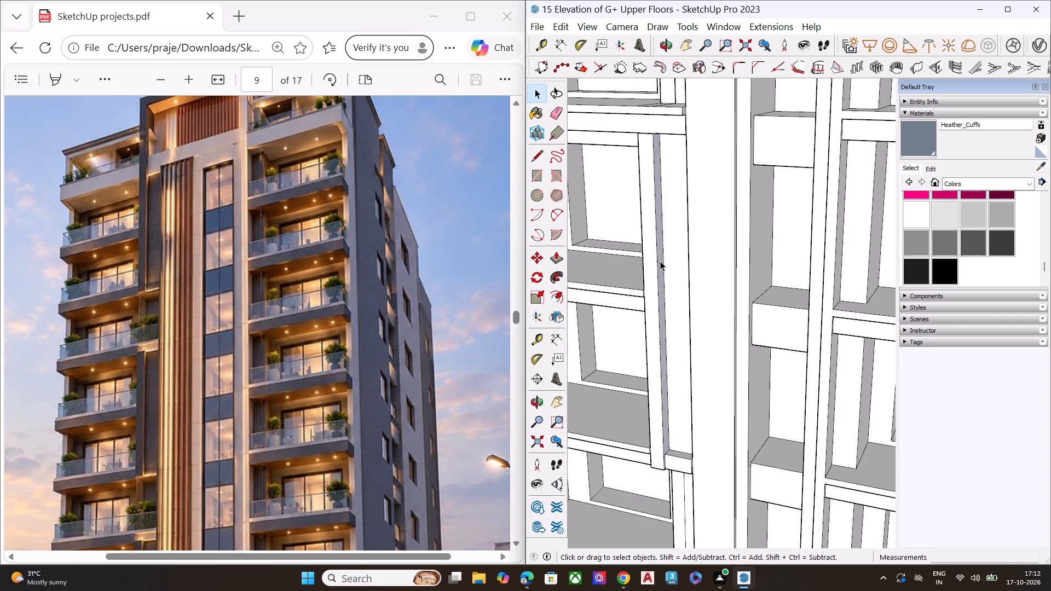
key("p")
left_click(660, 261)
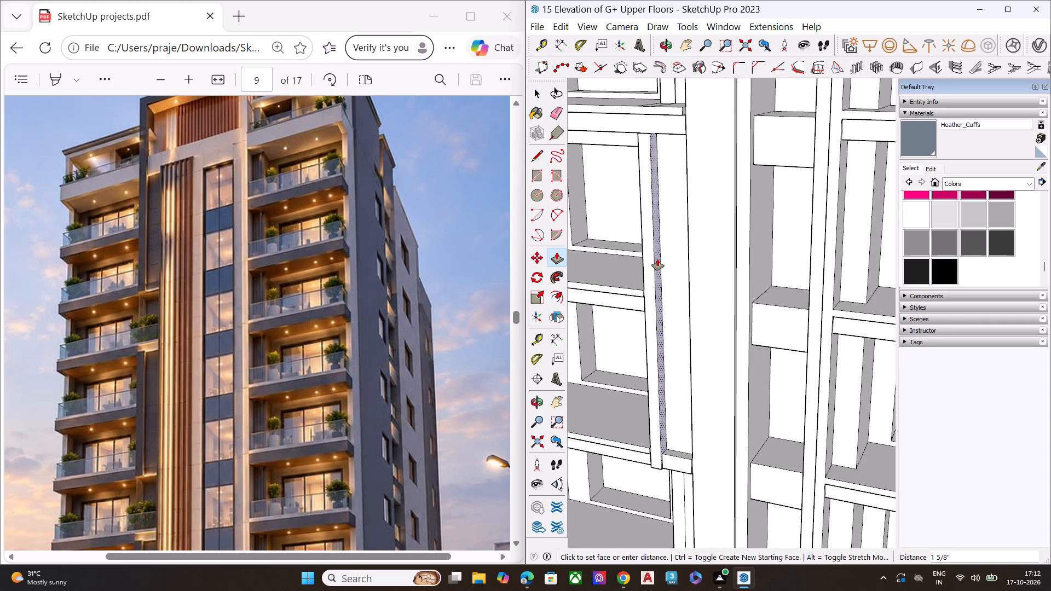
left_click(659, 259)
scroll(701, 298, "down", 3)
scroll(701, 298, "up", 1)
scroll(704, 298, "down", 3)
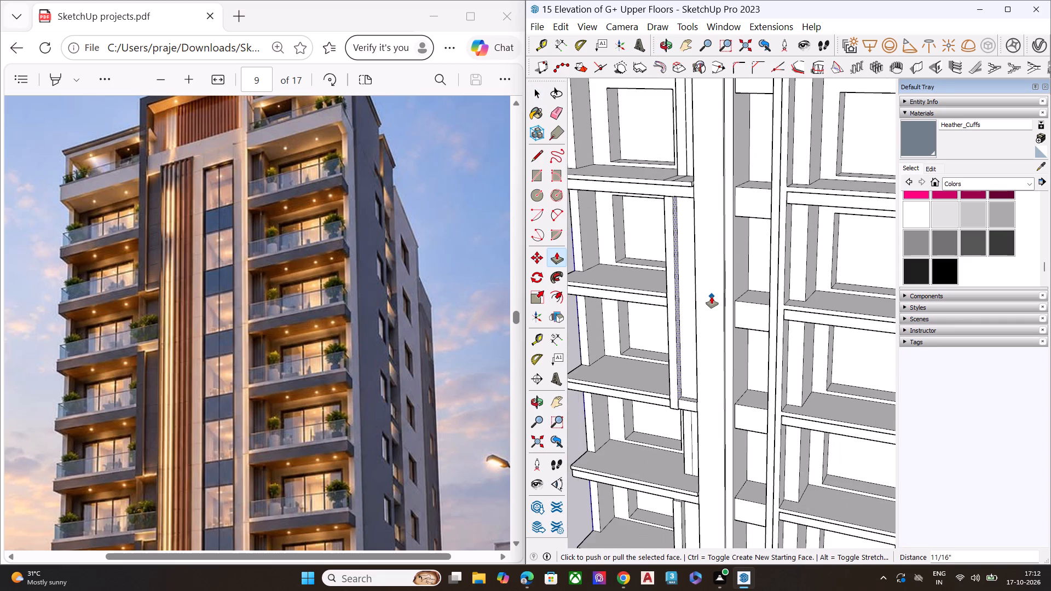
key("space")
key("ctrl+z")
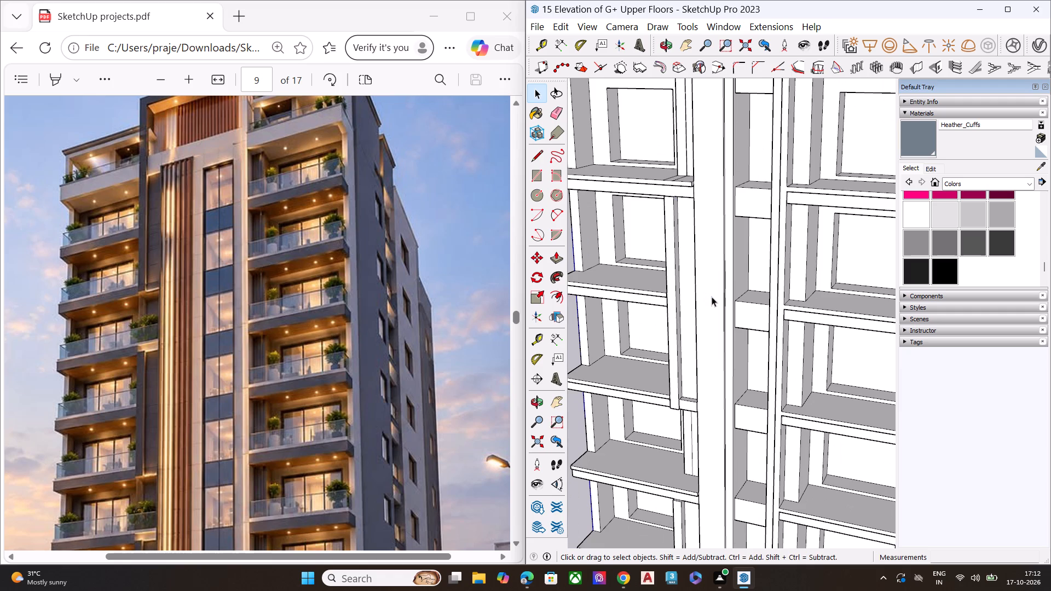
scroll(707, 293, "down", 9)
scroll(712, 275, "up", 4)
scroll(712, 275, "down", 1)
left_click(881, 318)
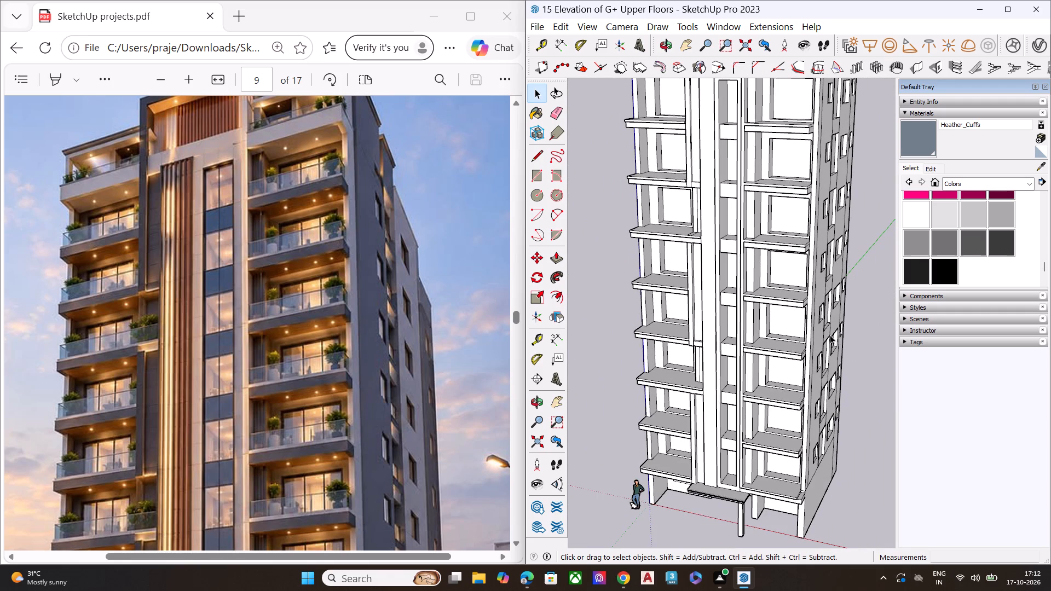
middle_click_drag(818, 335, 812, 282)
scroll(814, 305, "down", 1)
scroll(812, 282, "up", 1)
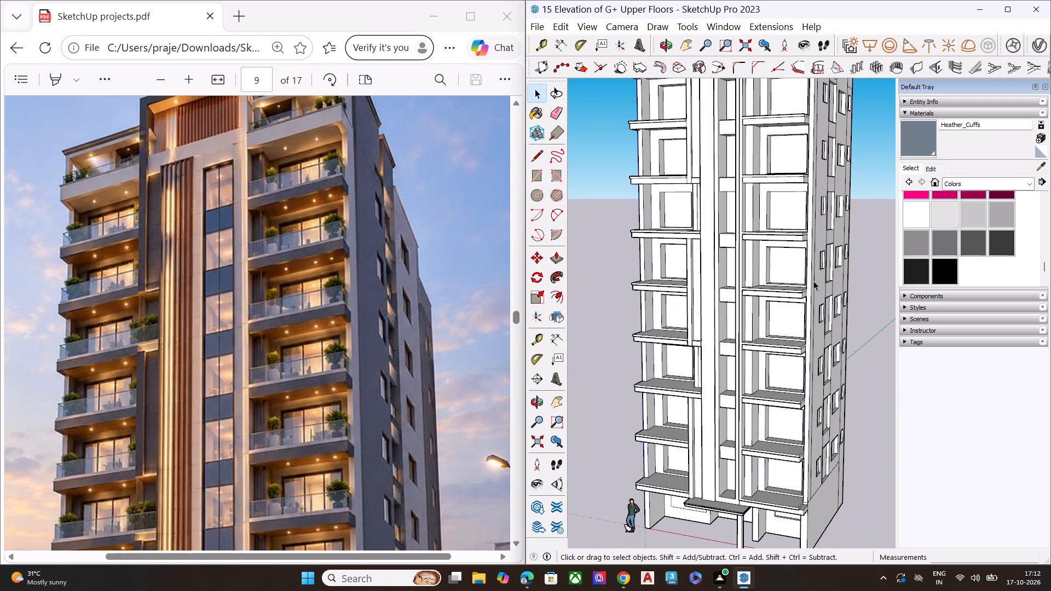
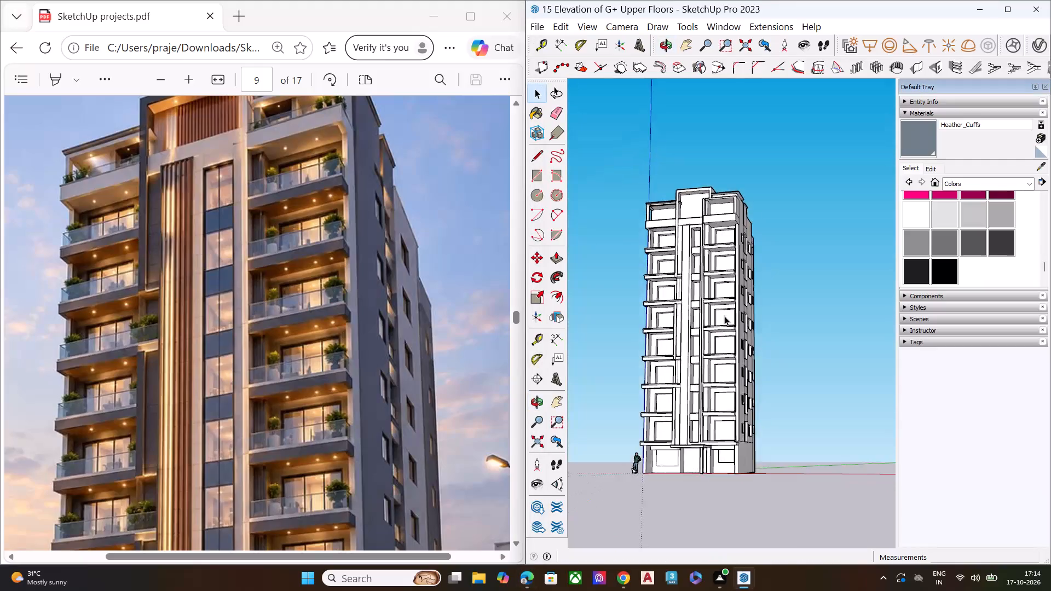
Examine the unpainted tower's front facade from the mid-level balconies down to the ground-floor openings.
scroll(715, 329, "up", 7)
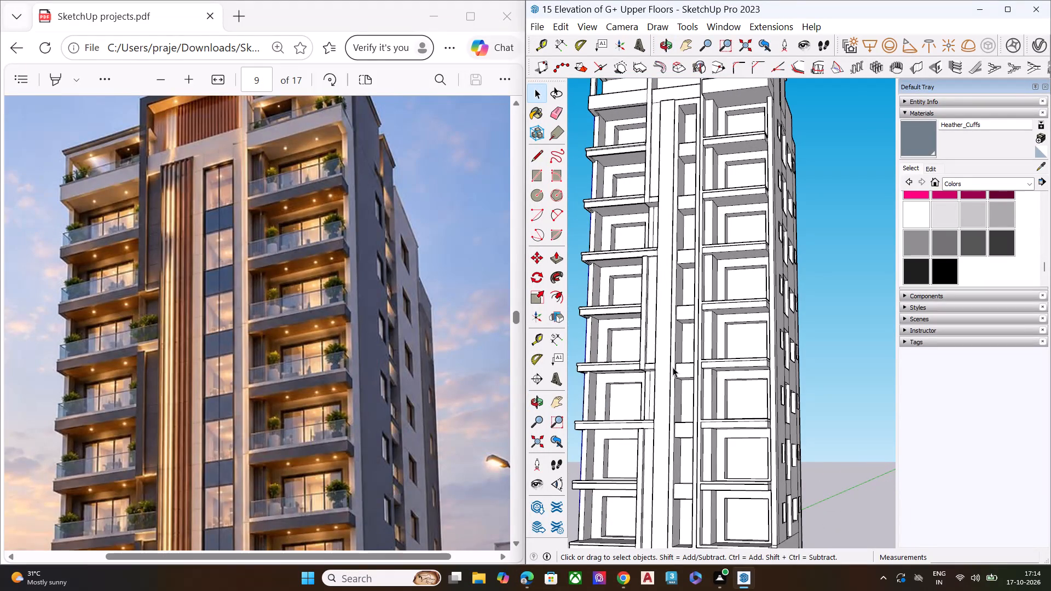
scroll(668, 367, "down", 6)
middle_click_drag(677, 438, 666, 490)
scroll(656, 497, "up", 6)
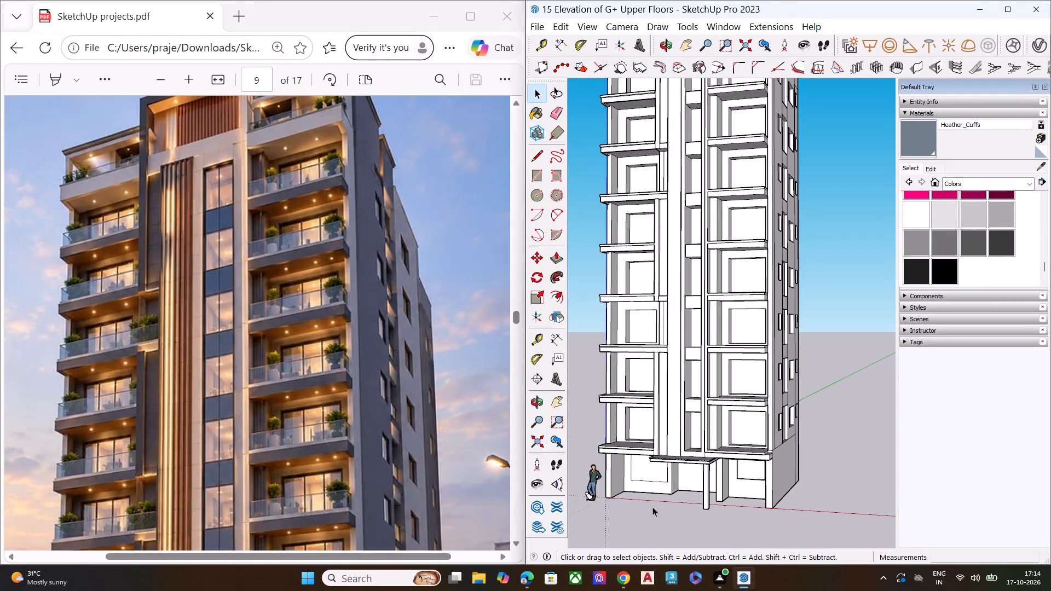
scroll(718, 572, "up", 1)
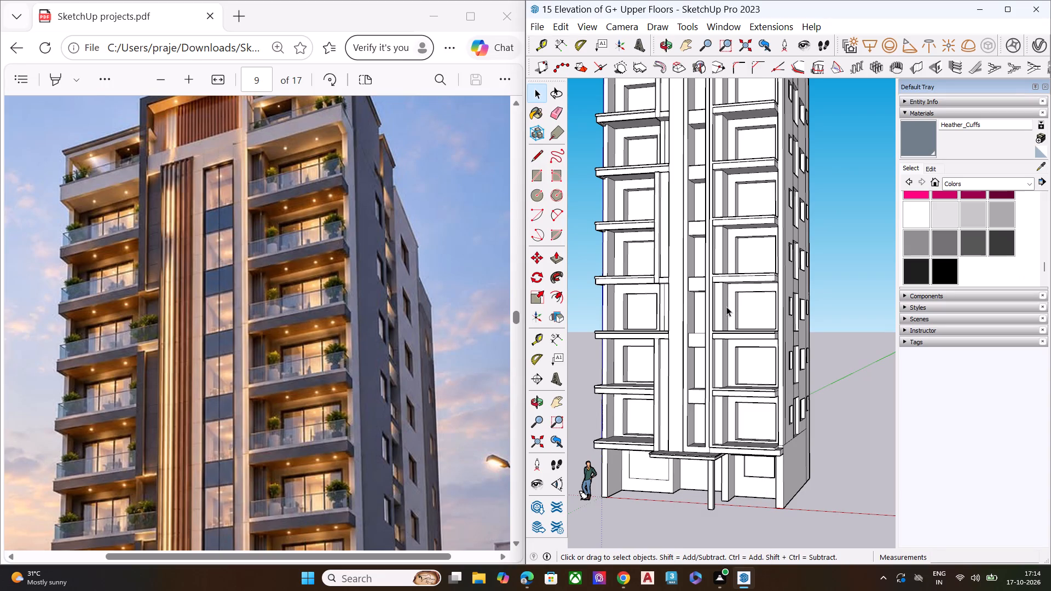
scroll(742, 338, "down", 1)
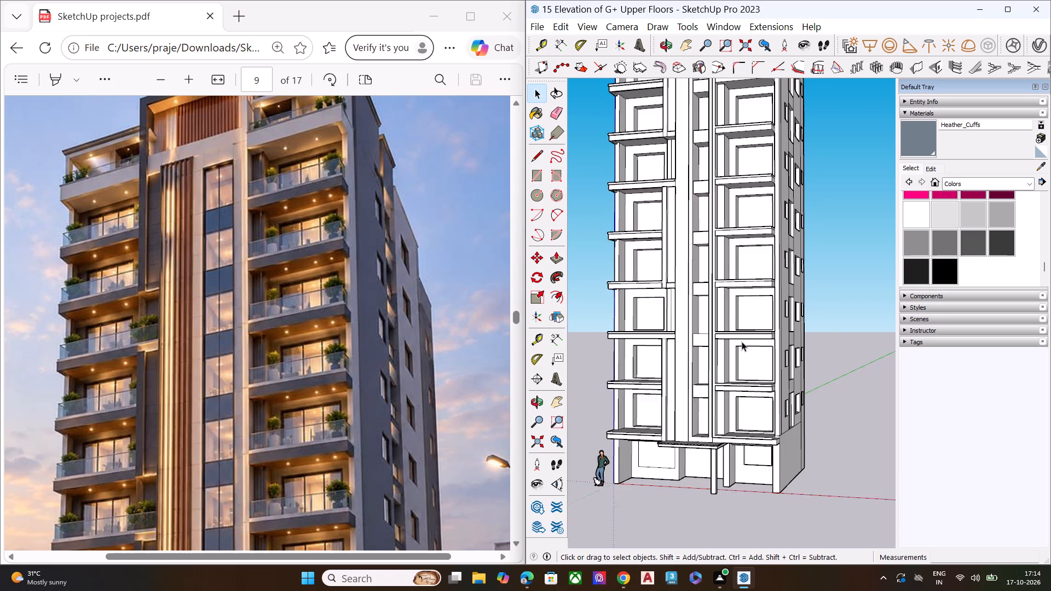
scroll(741, 342, "down", 5)
scroll(725, 354, "up", 1)
scroll(723, 359, "down", 2)
Inspect the tower's upper balconies, roof-level frames and plain side wall from several angles.
middle_click_drag(746, 412, 720, 385)
scroll(720, 385, "up", 8)
scroll(708, 403, "down", 8)
middle_click_drag(700, 347, 758, 341)
scroll(693, 199, "up", 7)
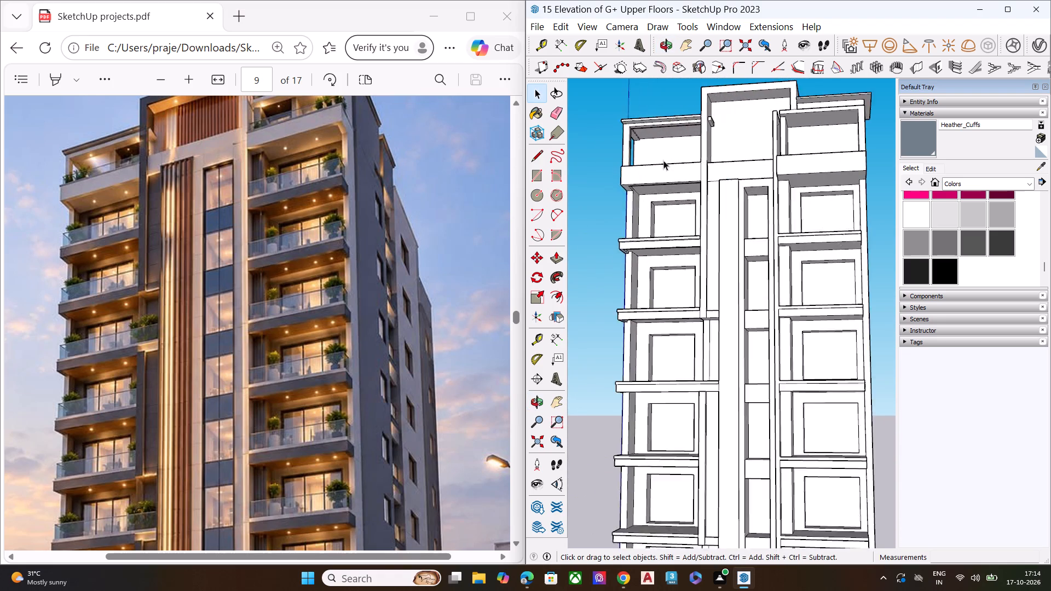
scroll(663, 160, "up", 1)
scroll(661, 194, "down", 6)
middle_click_drag(680, 402, 816, 438)
double_click(833, 358)
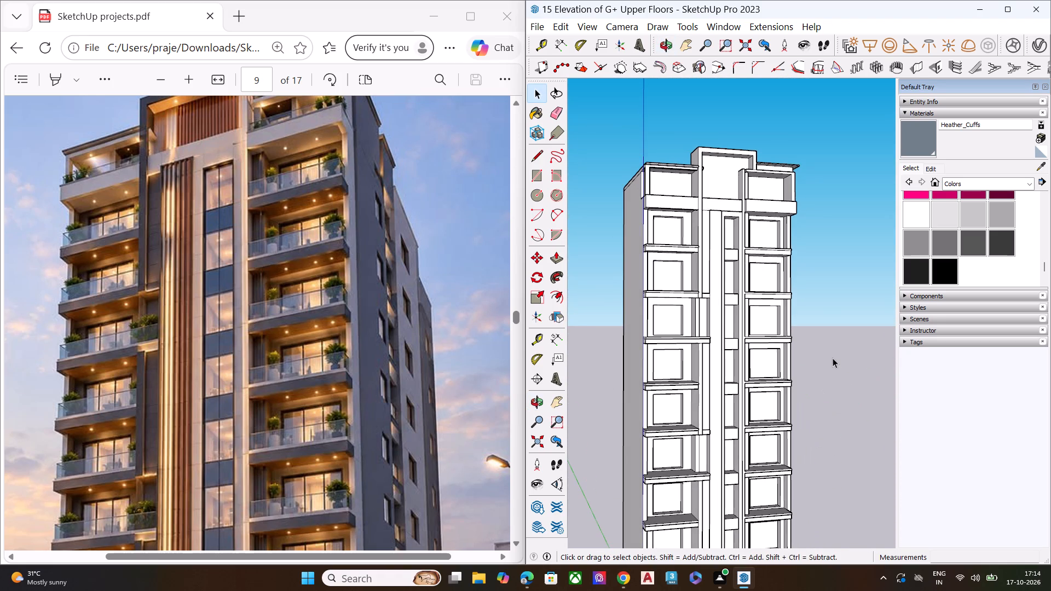
scroll(711, 338, "down", 7)
scroll(738, 462, "up", 5)
scroll(672, 316, "down", 5)
scroll(659, 445, "up", 3)
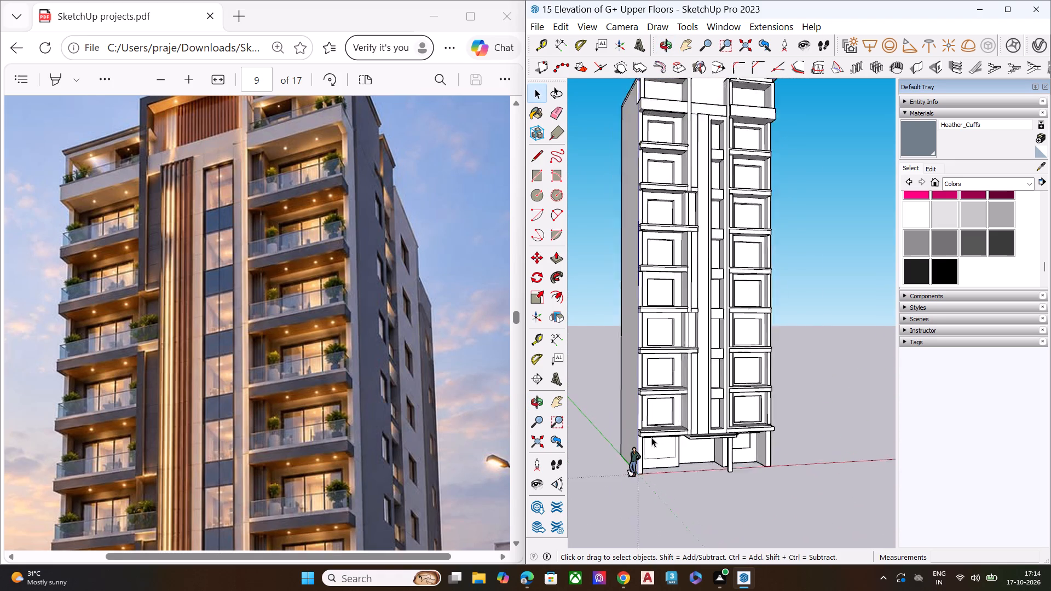
Inspect the ground-floor entrance canopy, its columns and the wall openings around them.
scroll(651, 437, "up", 2)
scroll(642, 376, "down", 4)
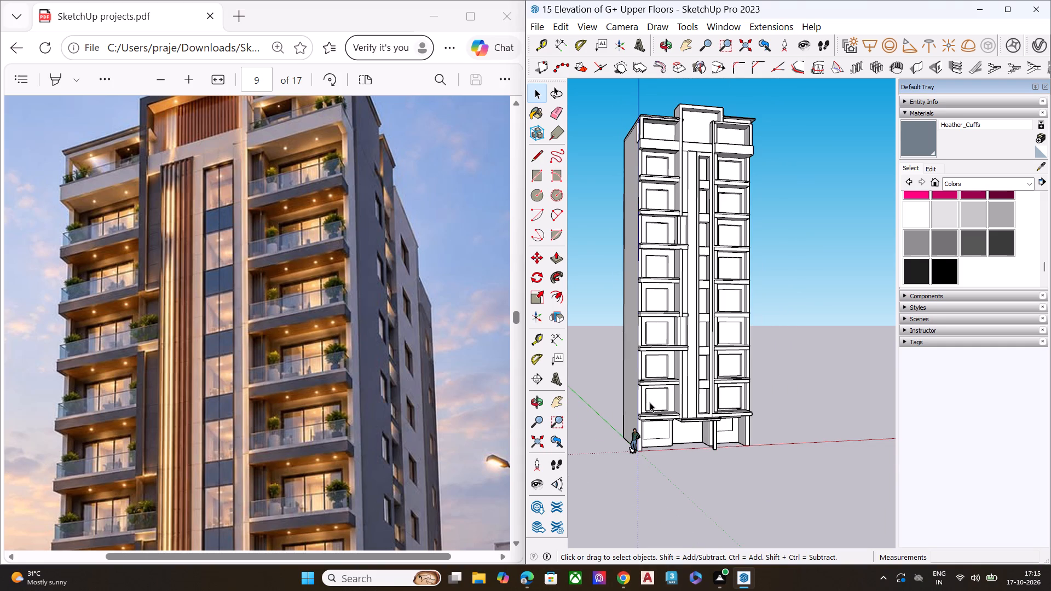
scroll(651, 412, "up", 5)
middle_click_drag(706, 461, 701, 418)
scroll(701, 418, "up", 6)
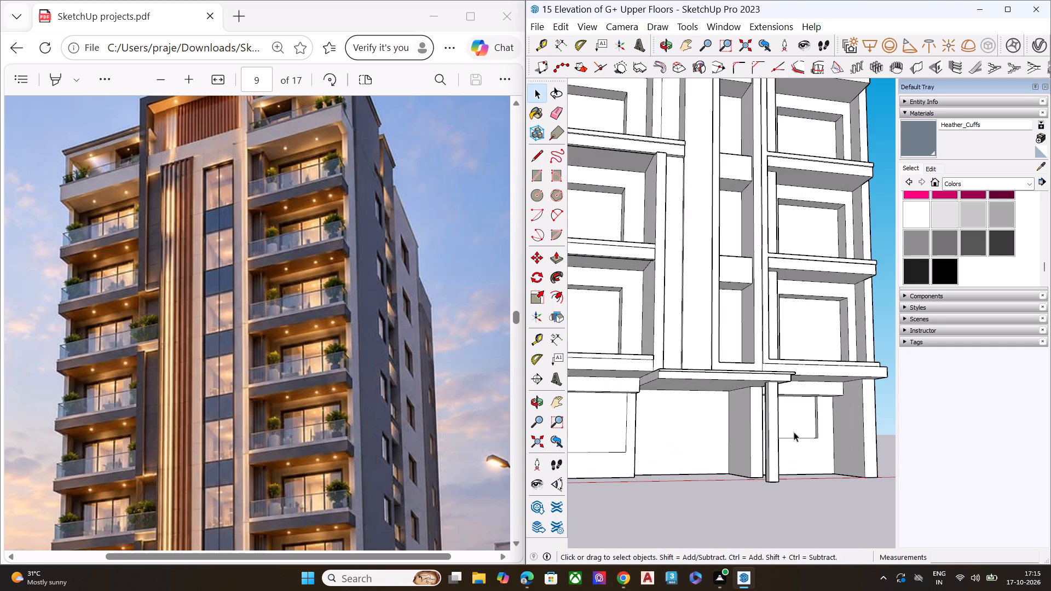
middle_click_drag(794, 432, 671, 447)
scroll(714, 418, "down", 2)
scroll(720, 426, "up", 1)
scroll(725, 433, "down", 1)
scroll(726, 436, "up", 1)
scroll(734, 441, "down", 2)
middle_click_drag(750, 449, 671, 462)
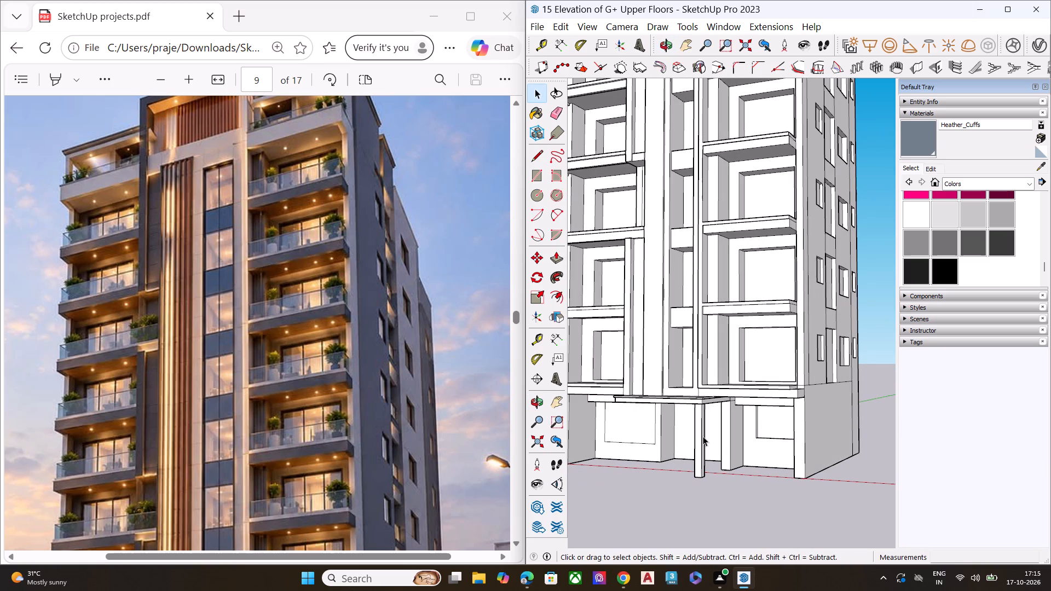
scroll(703, 436, "down", 10)
scroll(710, 443, "up", 1)
scroll(710, 443, "down", 2)
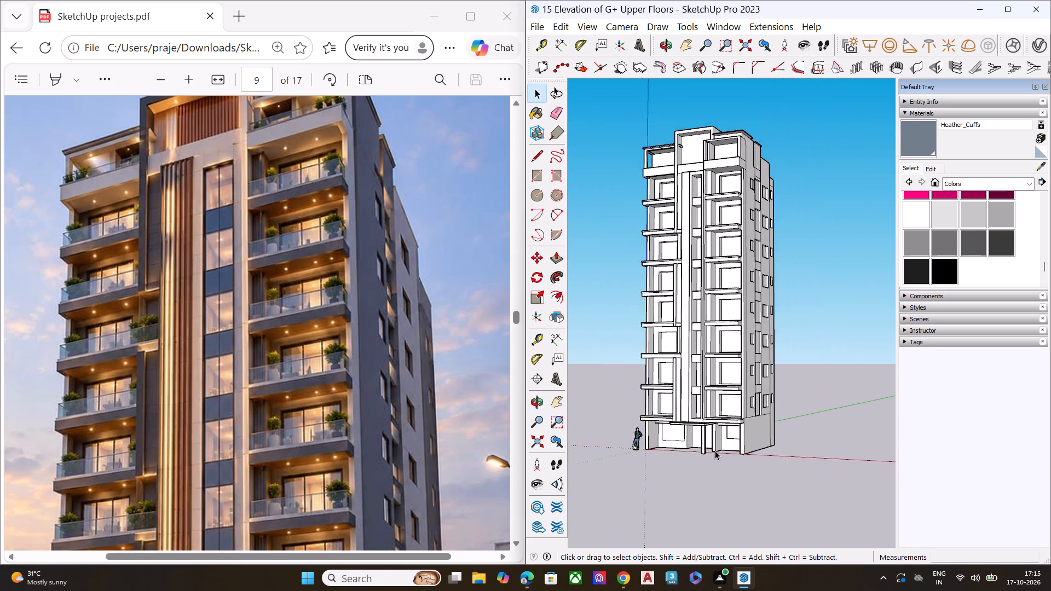
Compare the tower's roof parapets, balcony slabs and full front elevation with the reference render down to its entrance canopy.
scroll(715, 450, "down", 1)
middle_click_drag(660, 400, 770, 302)
scroll(766, 323, "up", 8)
left_click(780, 412)
scroll(806, 388, "down", 1)
scroll(806, 388, "up", 1)
scroll(806, 388, "down", 5)
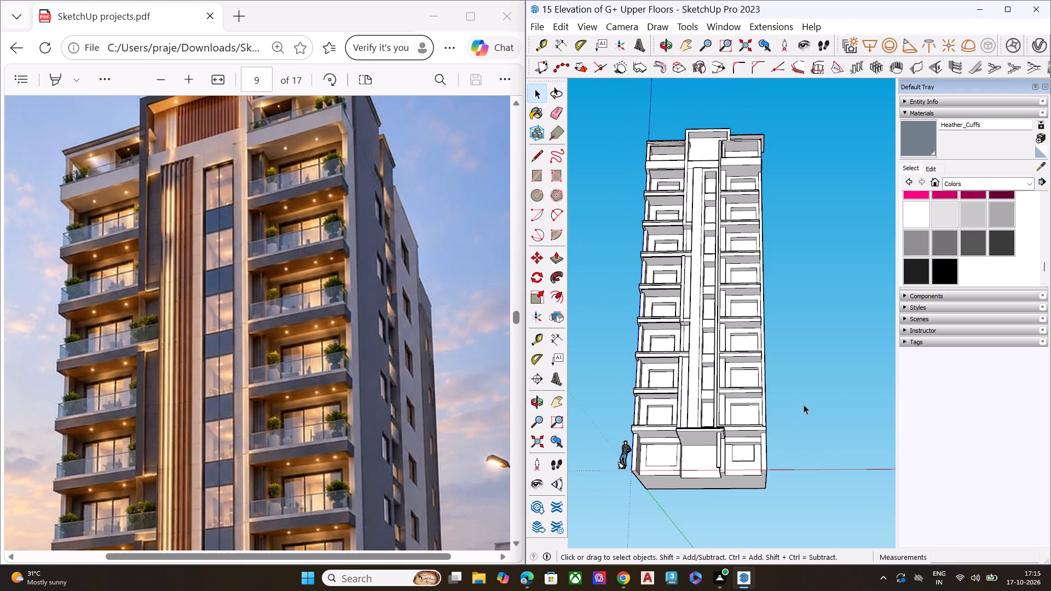
middle_click_drag(778, 416, 705, 454)
scroll(712, 397, "up", 1)
scroll(734, 285, "down", 4)
scroll(720, 215, "up", 3)
middle_click_drag(720, 213, 721, 384)
scroll(692, 117, "up", 2)
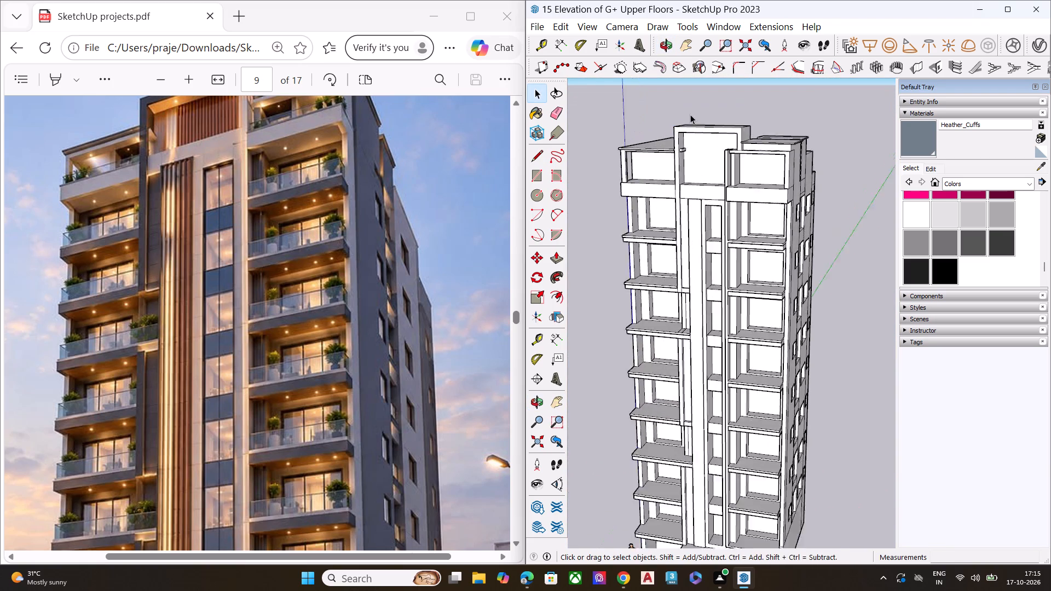
scroll(690, 114, "up", 5)
scroll(597, 254, "down", 6)
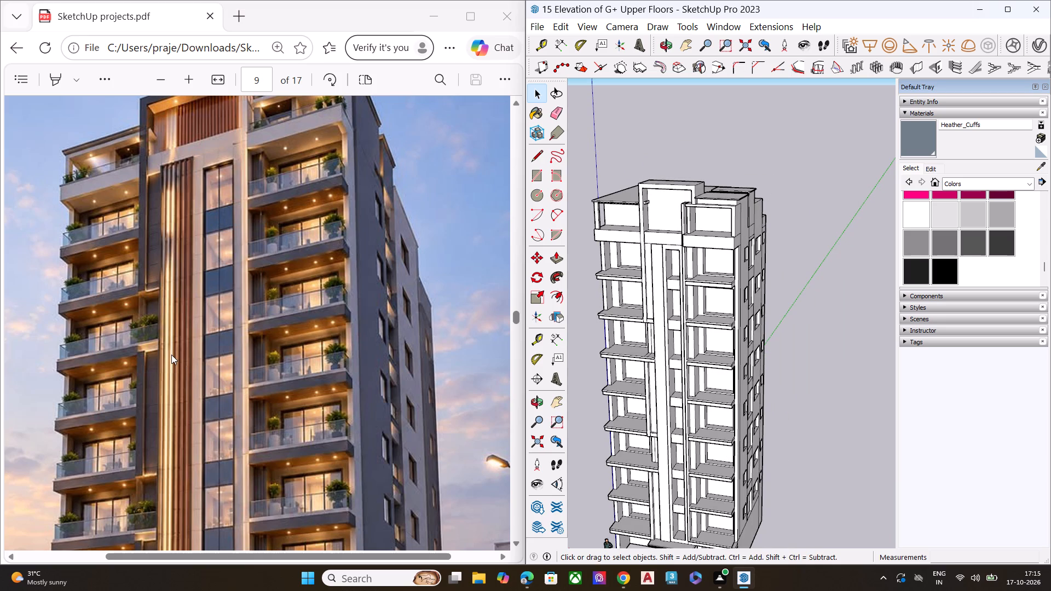
scroll(171, 355, "down", 2)
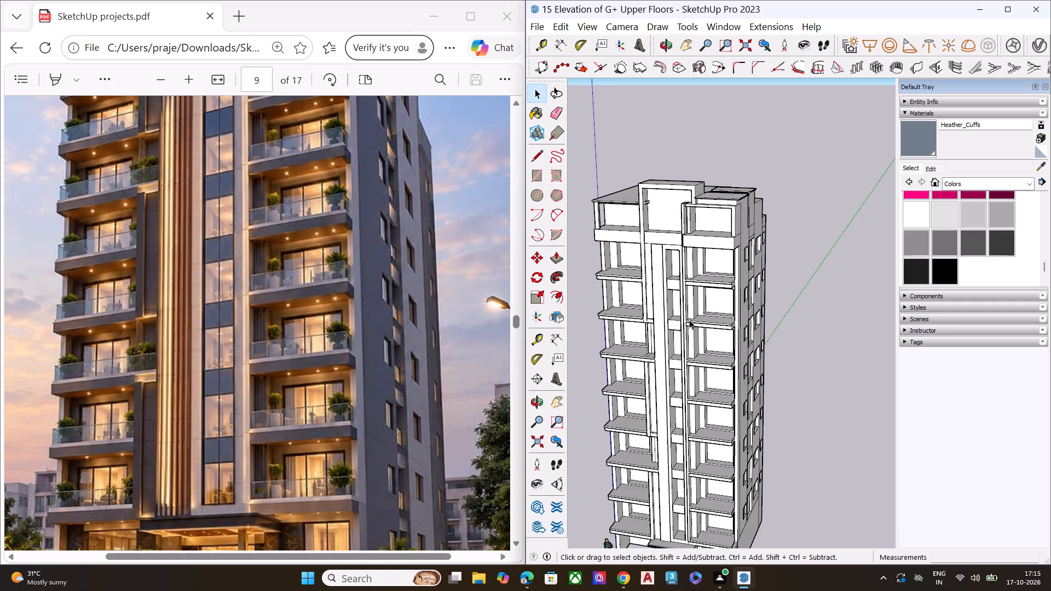
scroll(714, 319, "down", 6)
middle_click_drag(678, 437, 767, 302)
scroll(724, 447, "up", 2)
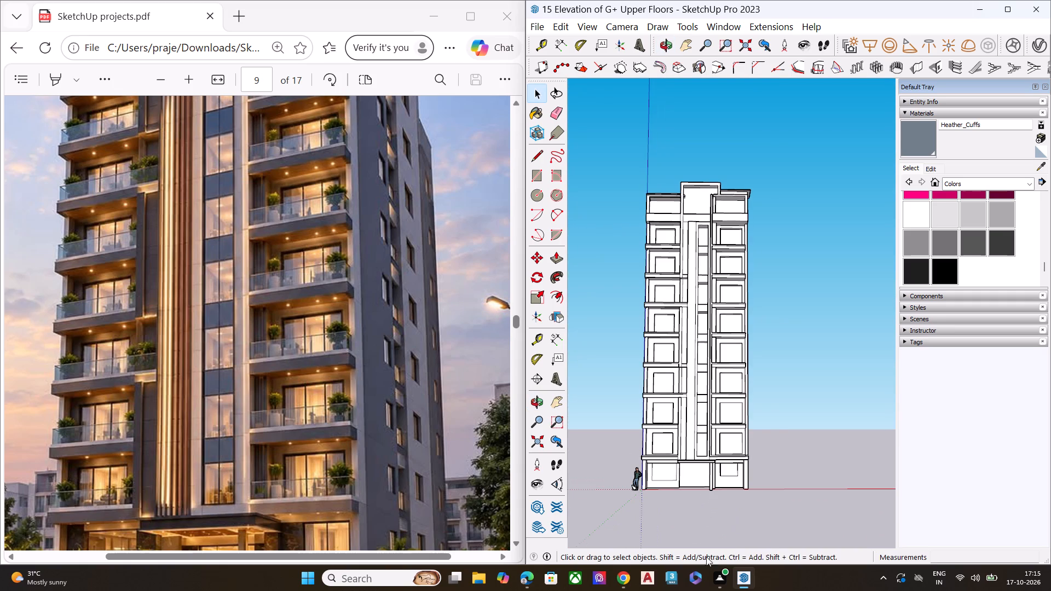
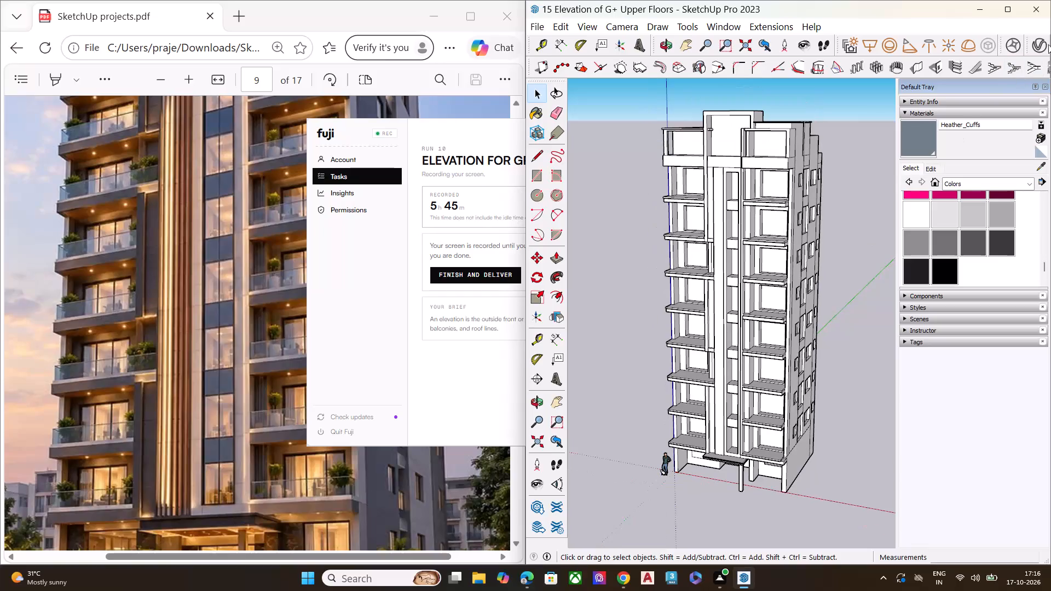
Launch the Chaos Cosmos material library from the V-Ray Asset Editor, and move the editor clear of the tower model.
left_click(1036, 44)
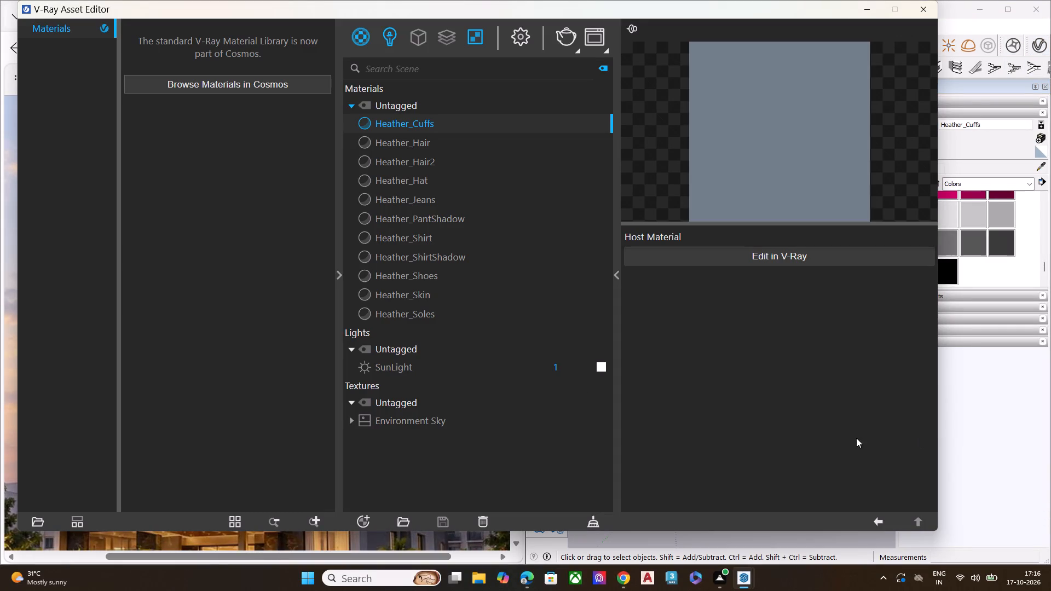
left_click(310, 80)
left_click(446, 14)
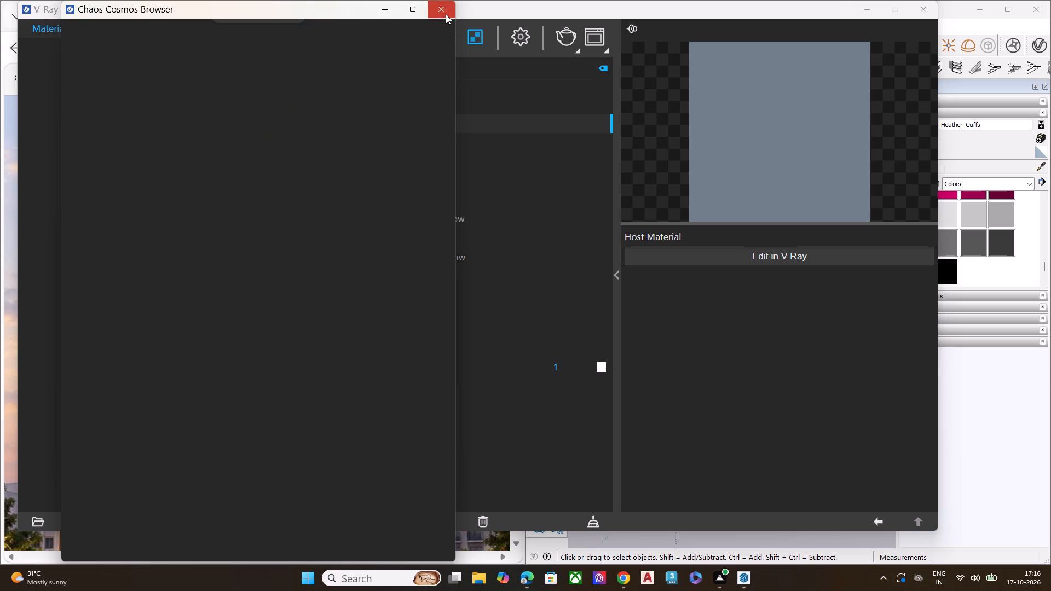
left_click(294, 85)
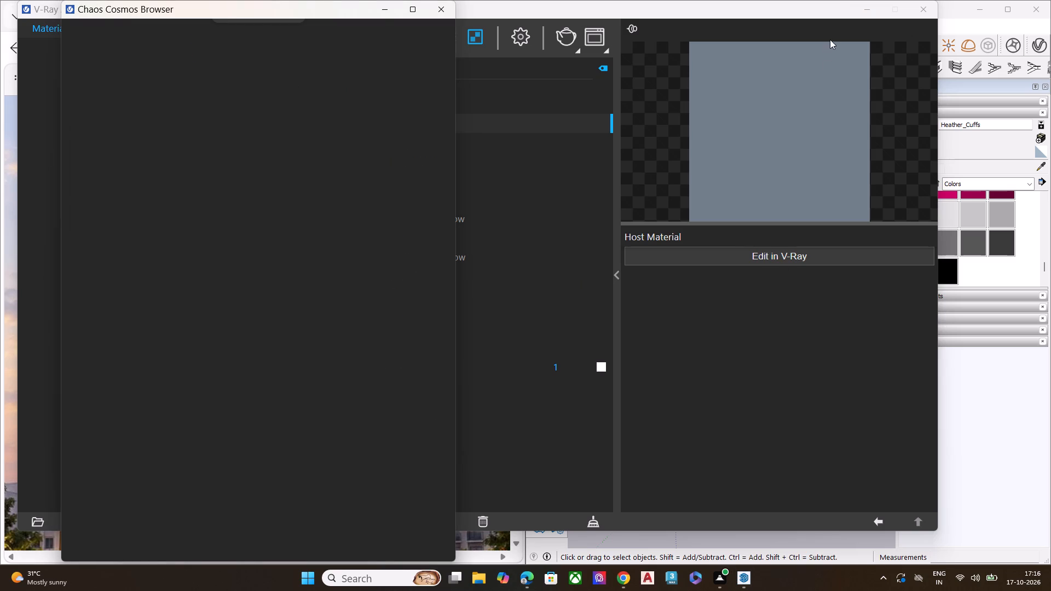
left_click_drag(821, 11, 521, 122)
left_click(293, 0)
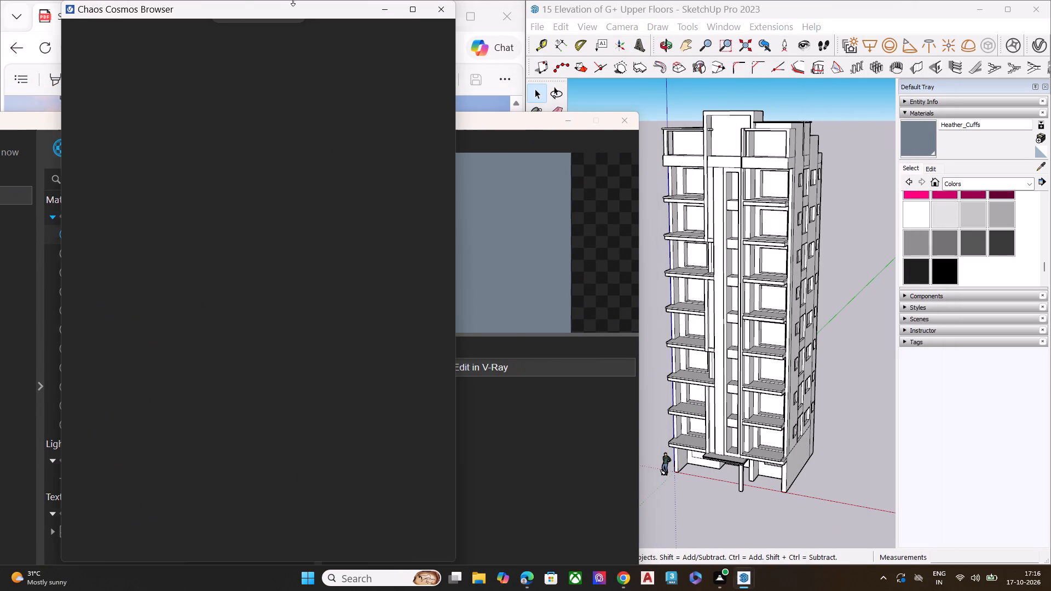
left_click(292, 6)
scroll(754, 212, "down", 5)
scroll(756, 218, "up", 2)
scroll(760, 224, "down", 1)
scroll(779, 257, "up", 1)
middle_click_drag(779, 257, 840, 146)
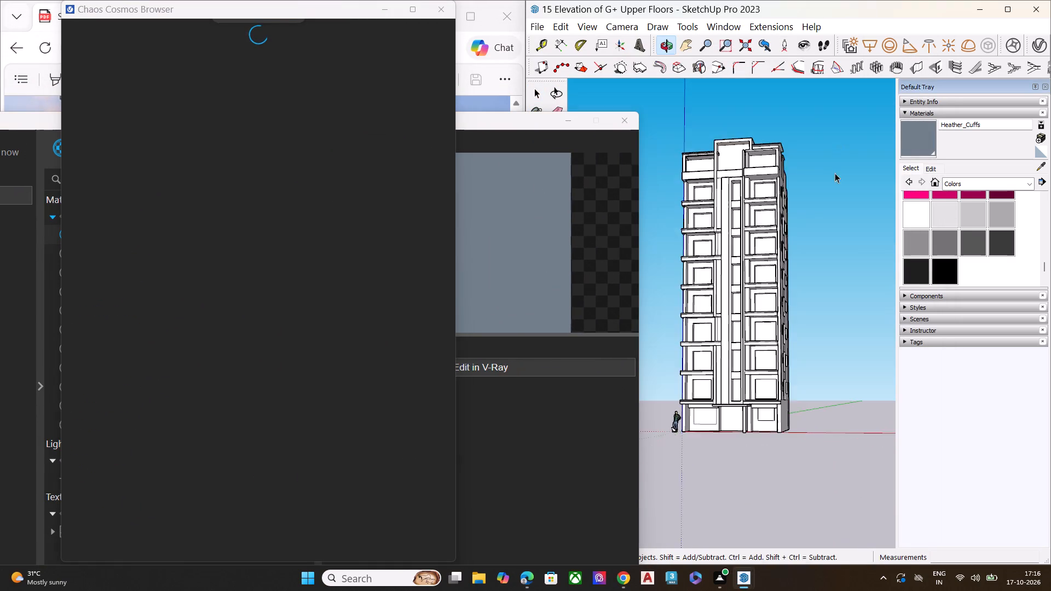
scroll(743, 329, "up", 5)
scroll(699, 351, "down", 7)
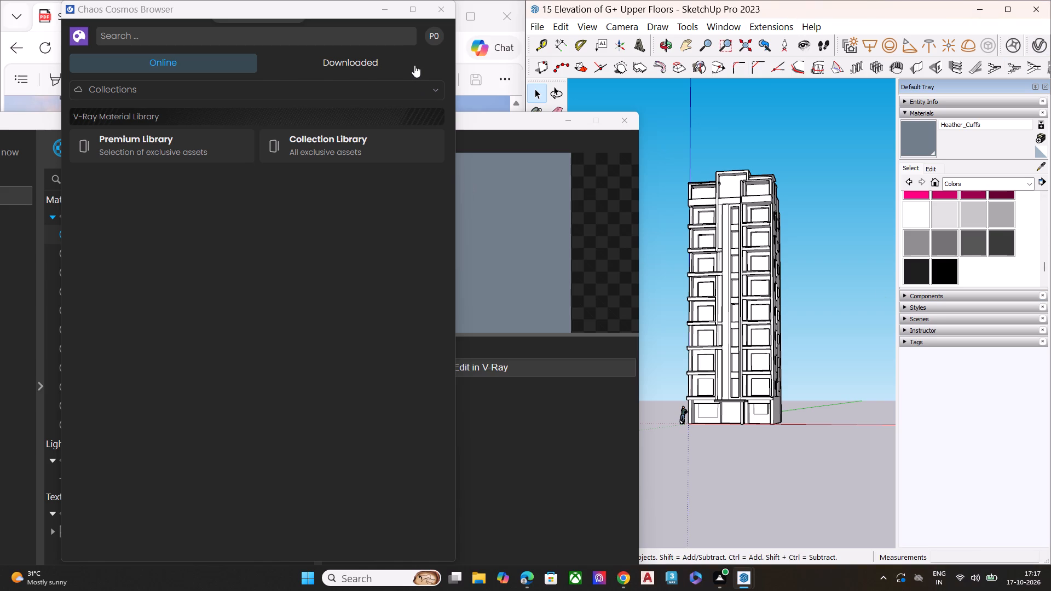
Show the Bricks category of the online Cosmos materials.
left_click(392, 34)
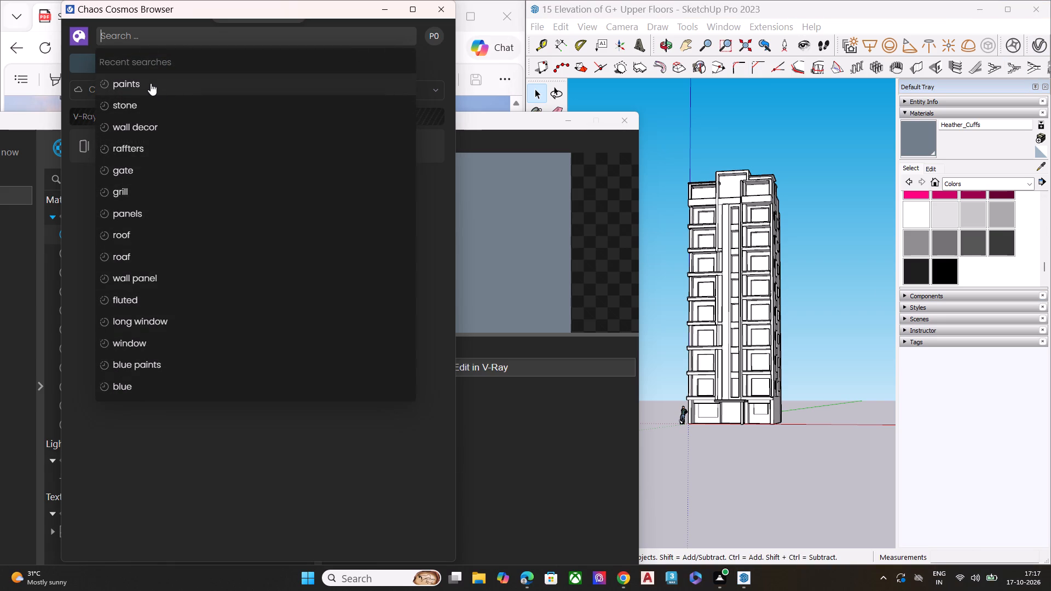
left_click(181, 36)
left_click(90, 86)
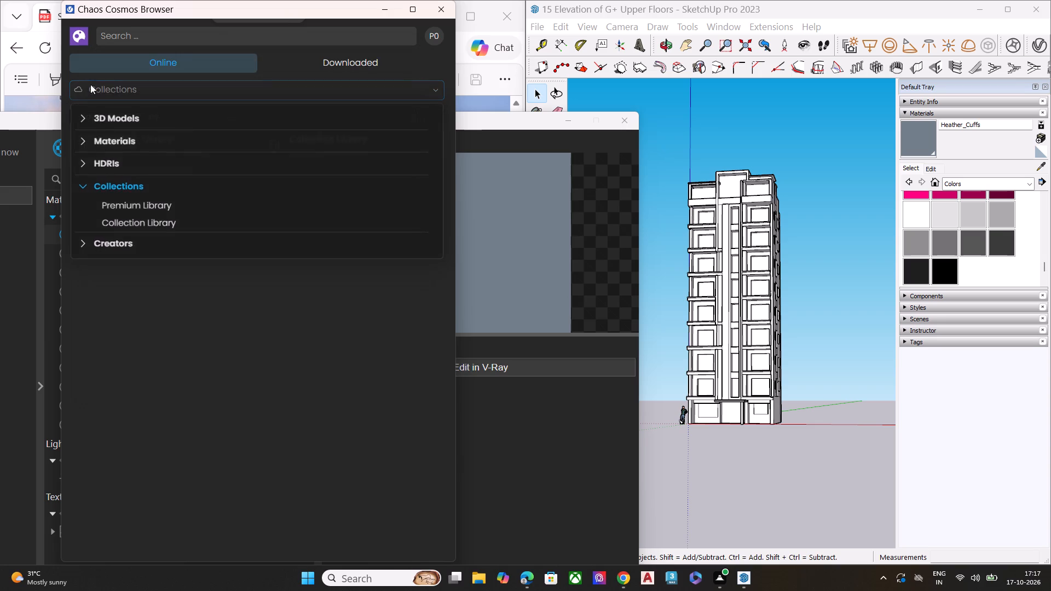
left_click(122, 139)
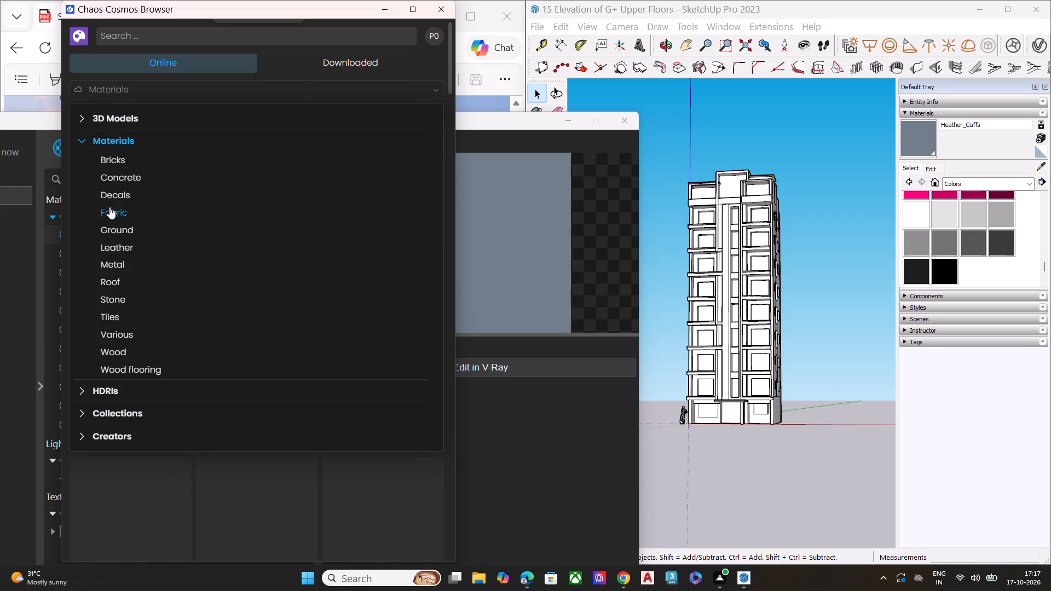
left_click(121, 160)
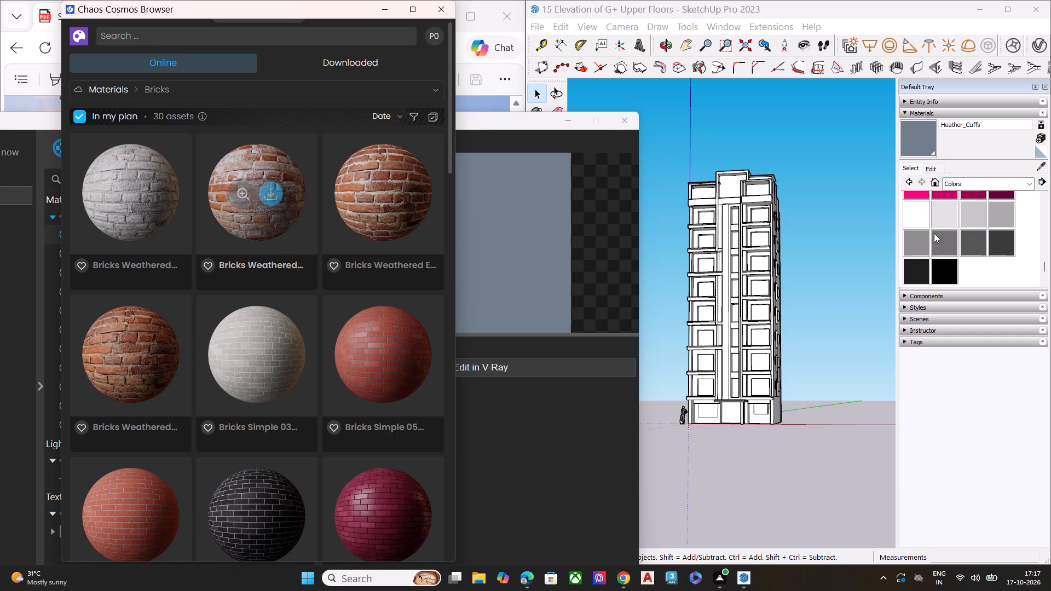
Examine the whole unpainted tower from raised and ground-level viewpoints, covering its front facade, side wall and roof.
scroll(765, 236, "down", 6)
middle_click_drag(773, 297, 704, 355)
scroll(706, 360, "up", 5)
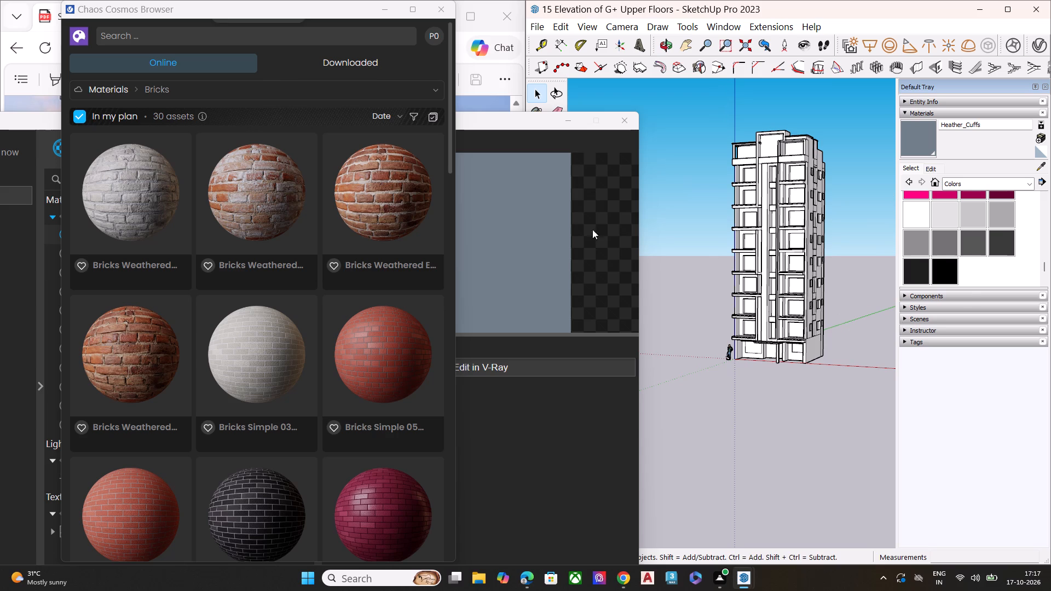
scroll(644, 290, "down", 5)
middle_click_drag(724, 345, 781, 296)
scroll(773, 304, "down", 1)
scroll(730, 274, "up", 9)
scroll(700, 307, "down", 6)
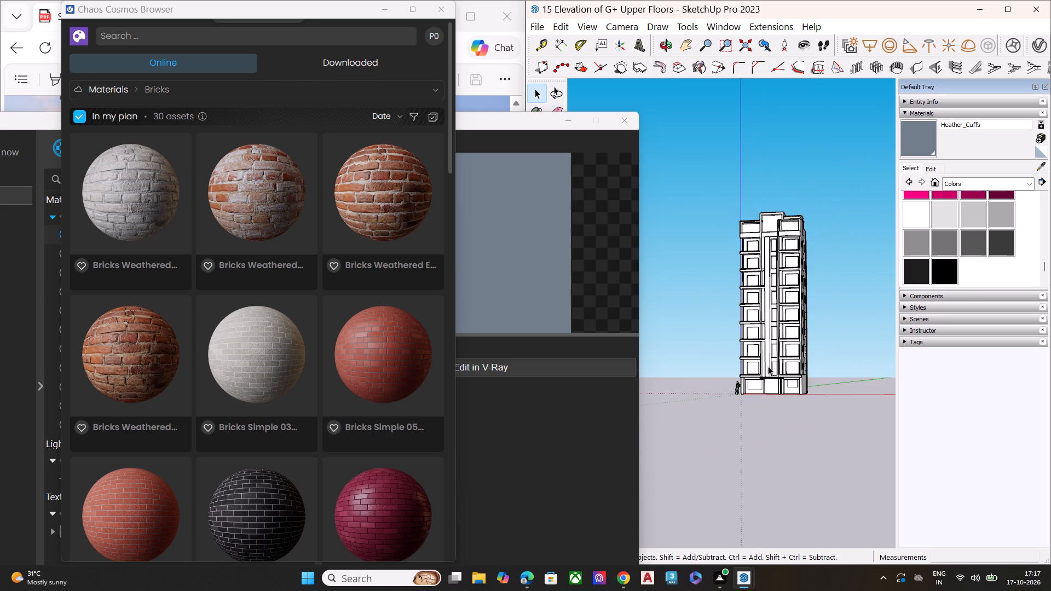
middle_click_drag(769, 369, 707, 457)
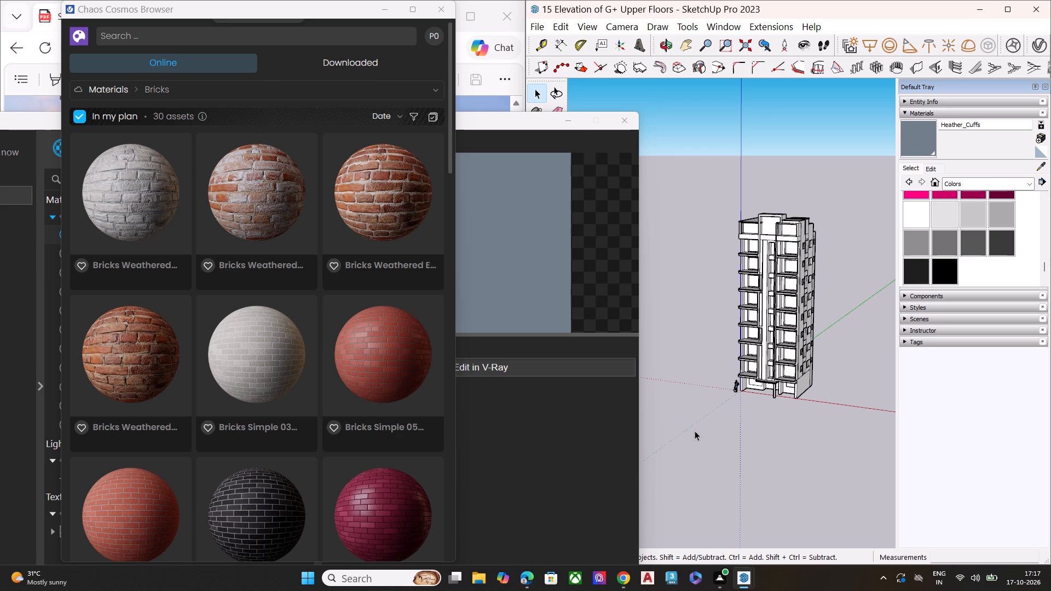
scroll(795, 300, "down", 3)
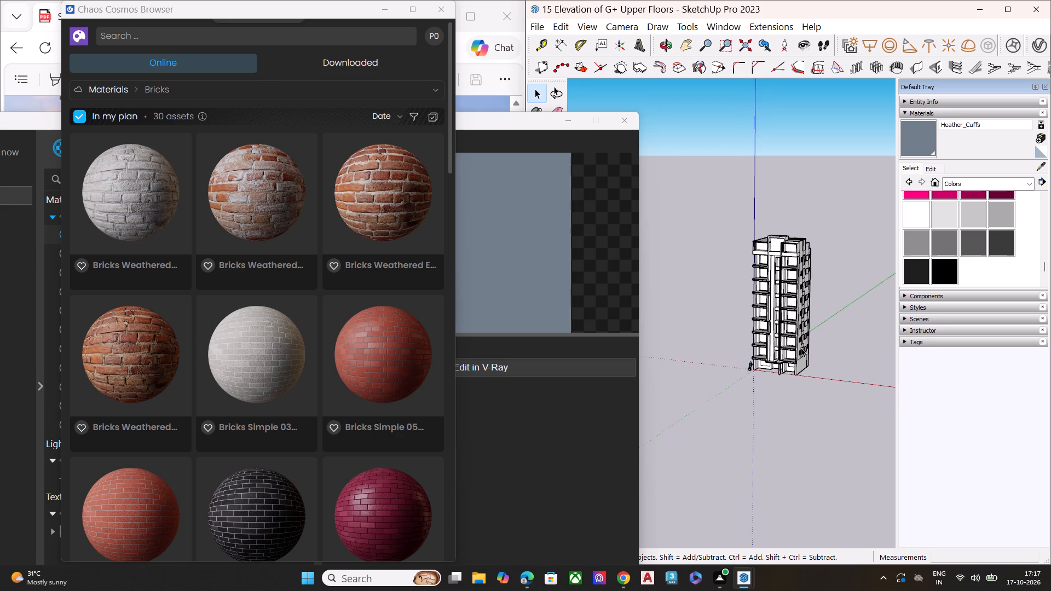
scroll(799, 347, "down", 1)
middle_click_drag(799, 346, 802, 270)
scroll(805, 297, "up", 8)
scroll(678, 294, "up", 9)
scroll(669, 227, "down", 7)
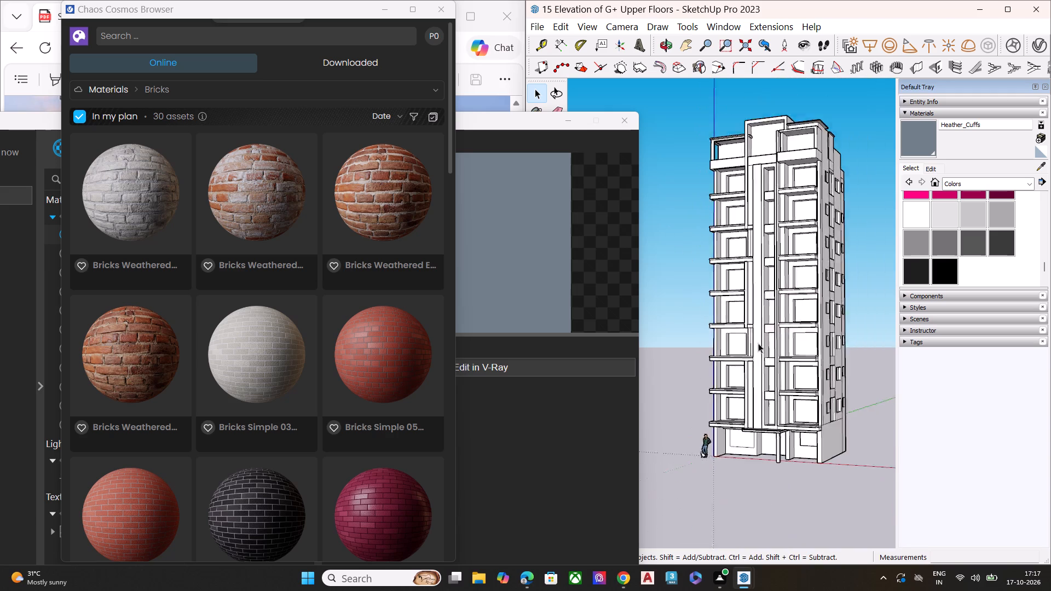
scroll(758, 343, "down", 2)
middle_click_drag(778, 291, 765, 418)
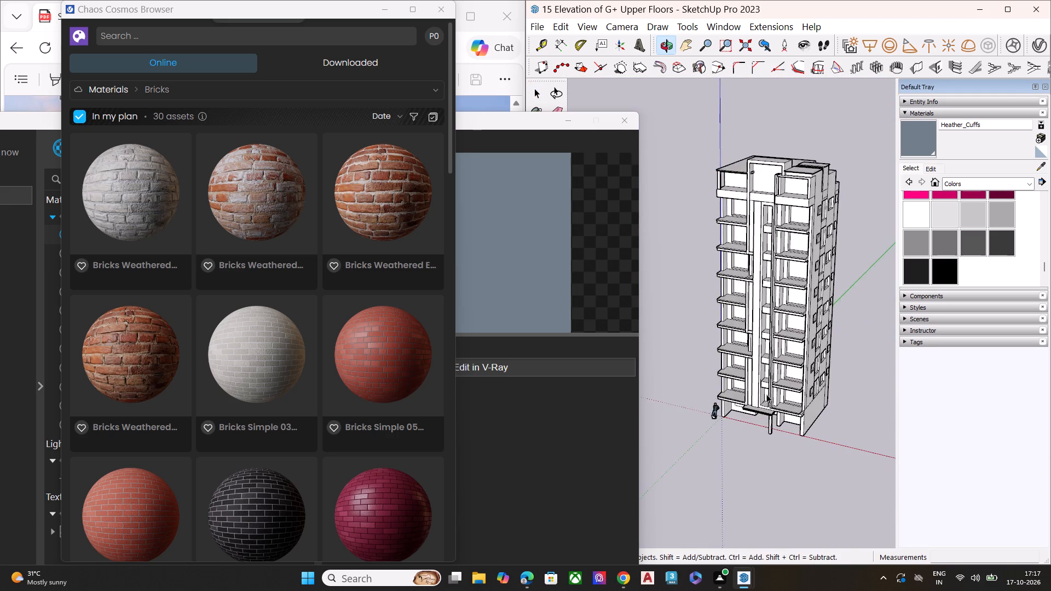
scroll(764, 340, "up", 5)
scroll(763, 339, "down", 5)
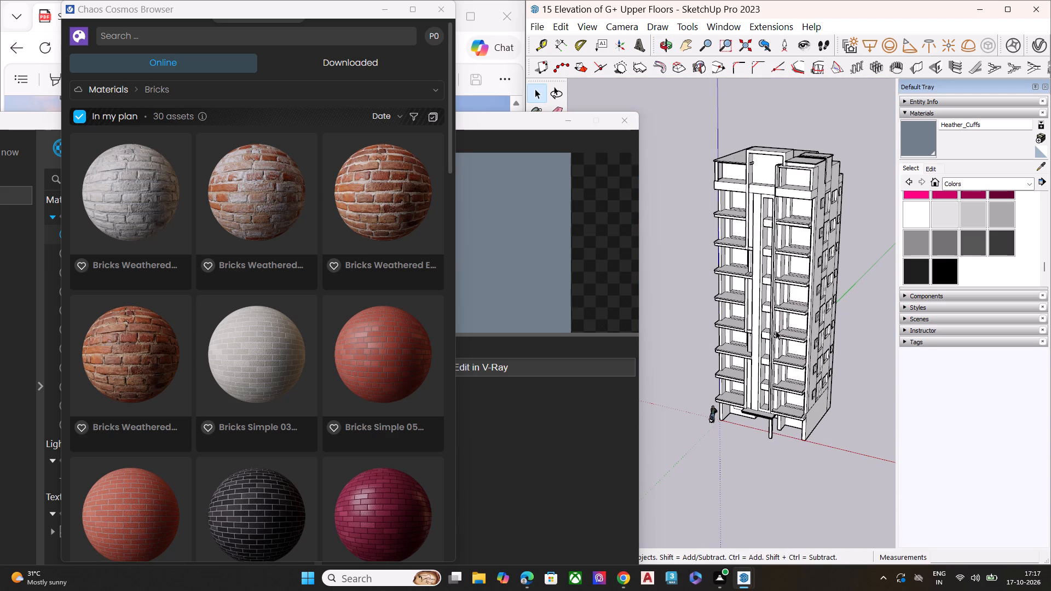
Inspect the tower's lower balconies, central vertical bands and entrance canopy up close, along with the full front elevation.
middle_click_drag(782, 386, 797, 269)
scroll(800, 374, "up", 5)
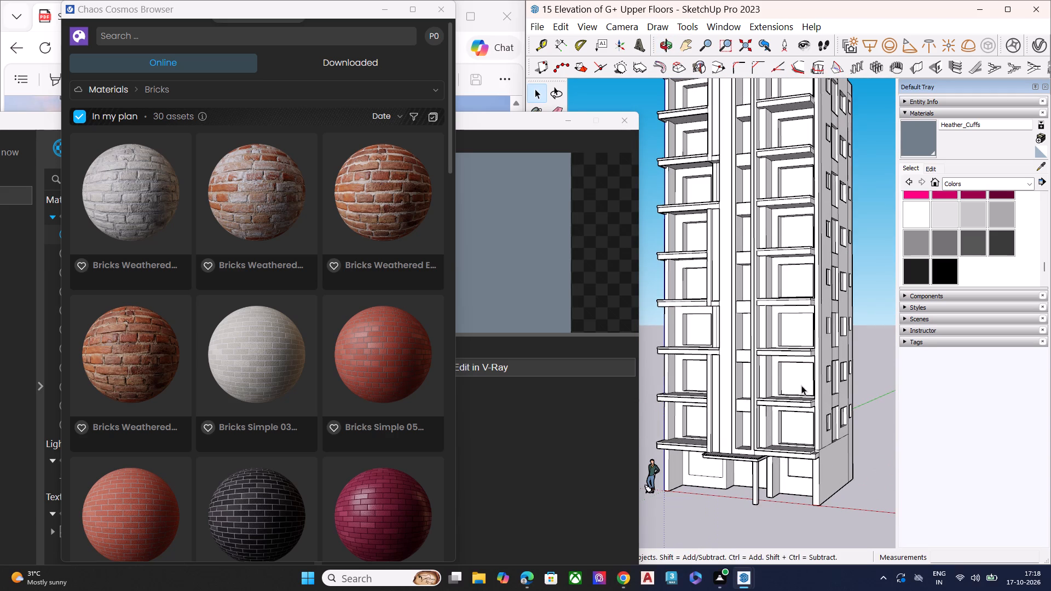
scroll(799, 368, "up", 2)
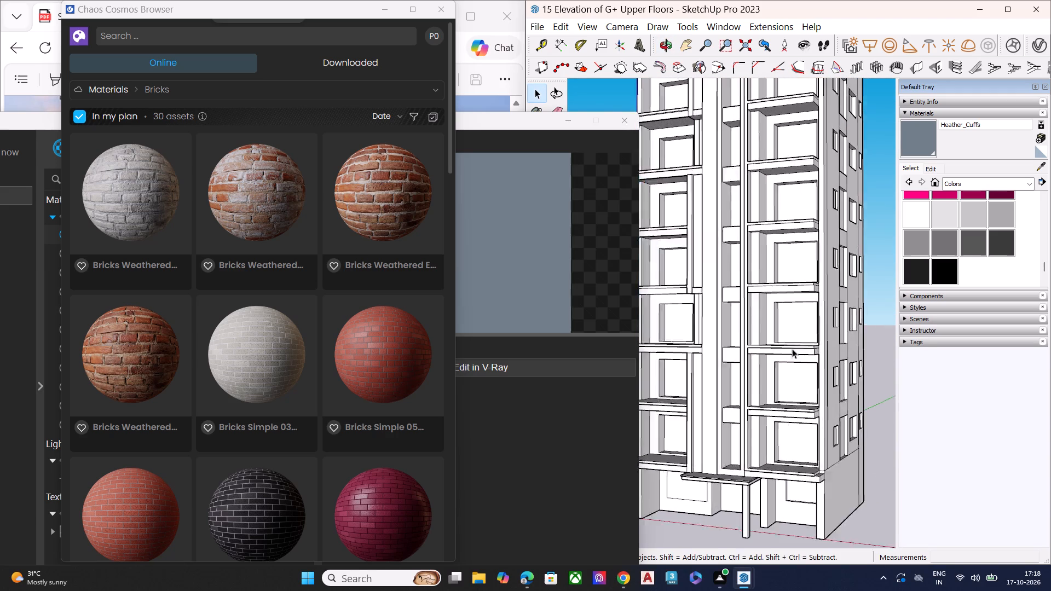
scroll(792, 349, "up", 2)
scroll(792, 334, "down", 6)
scroll(824, 406, "up", 1)
scroll(823, 411, "down", 6)
scroll(787, 205, "up", 8)
scroll(787, 209, "down", 8)
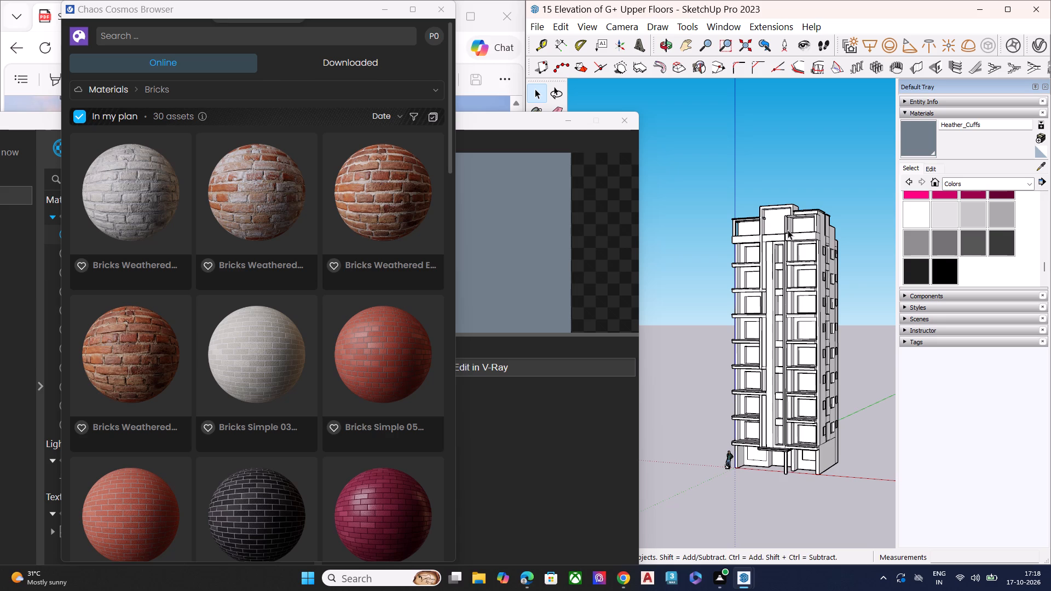
scroll(794, 279, "down", 3)
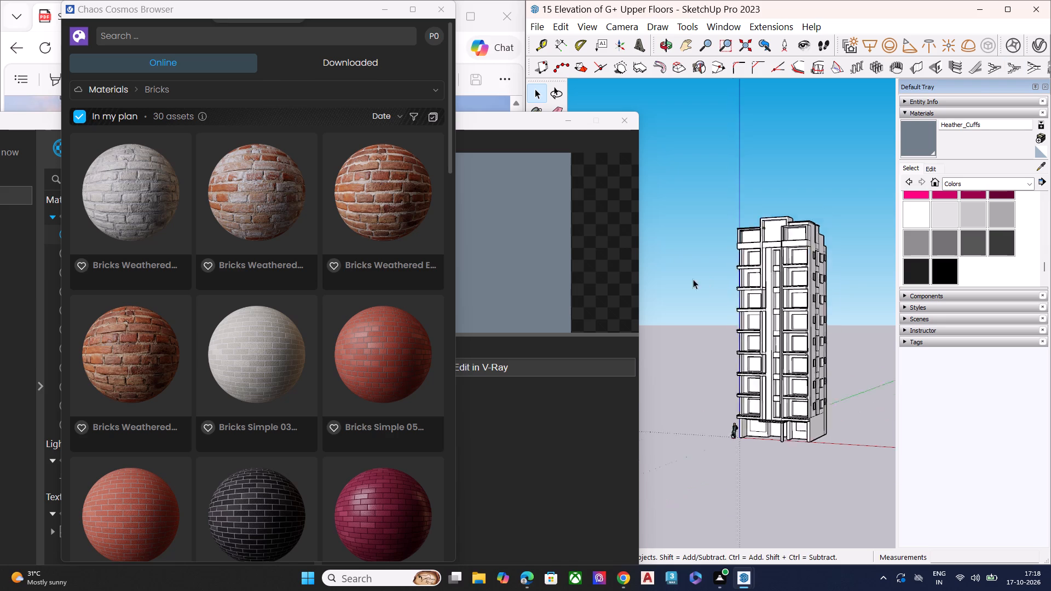
scroll(693, 279, "down", 4)
middle_click_drag(695, 330, 738, 386)
scroll(726, 382, "up", 7)
Browse the Cosmos brick materials for a wall finish suited to the tower facade.
scroll(241, 368, "down", 4)
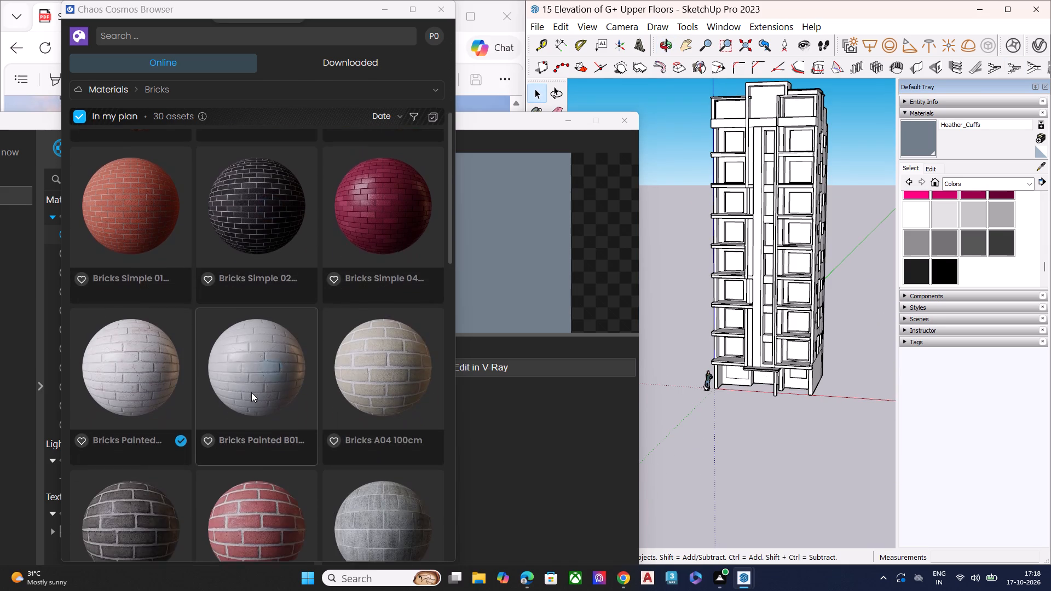
scroll(251, 392, "down", 5)
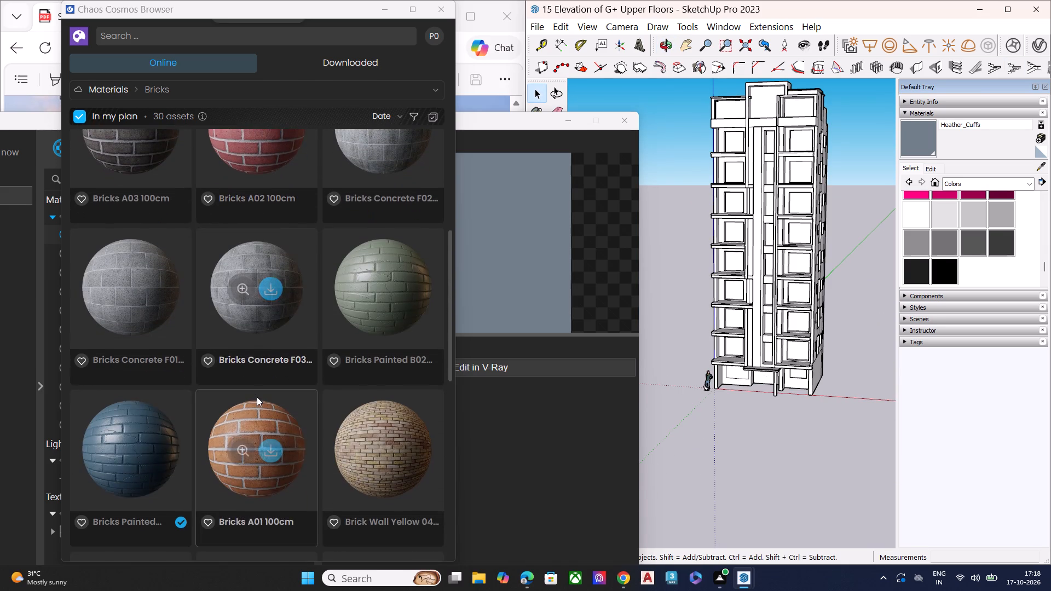
scroll(257, 397, "down", 4)
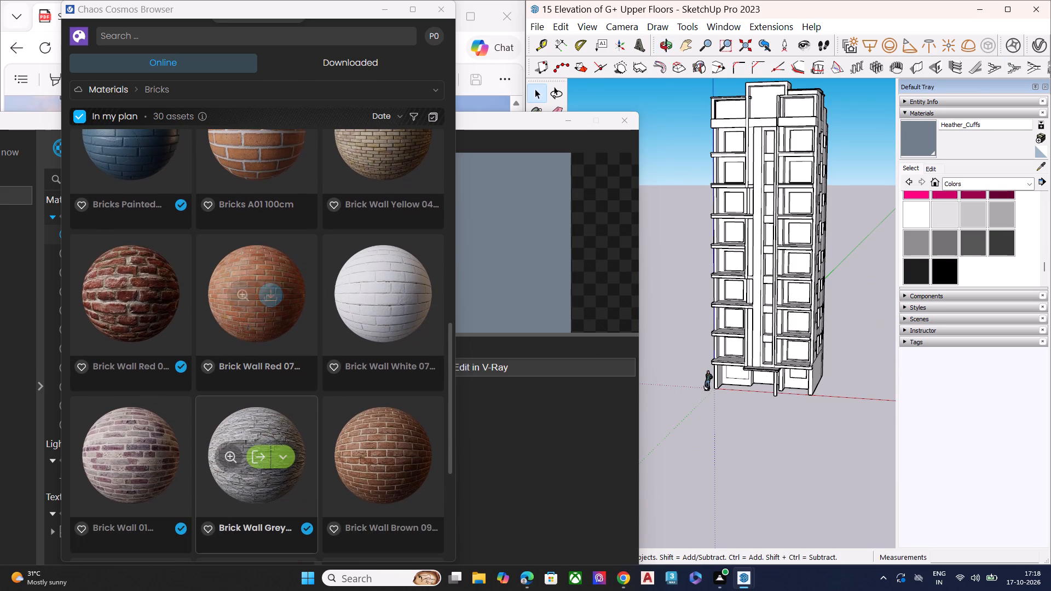
scroll(256, 397, "down", 1)
scroll(256, 397, "up", 2)
scroll(256, 398, "down", 5)
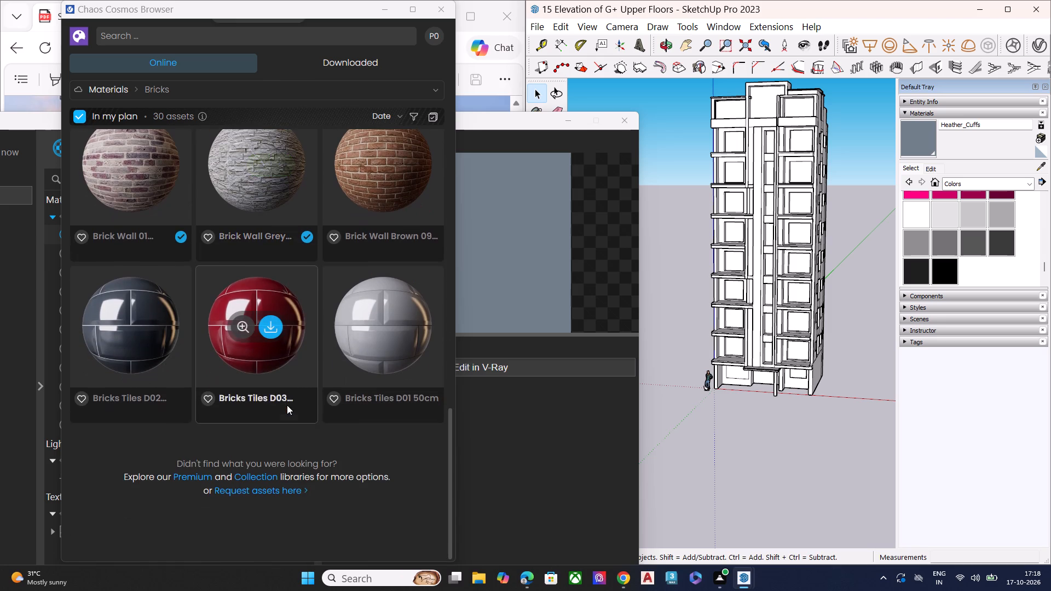
scroll(287, 405, "down", 1)
scroll(287, 402, "up", 9)
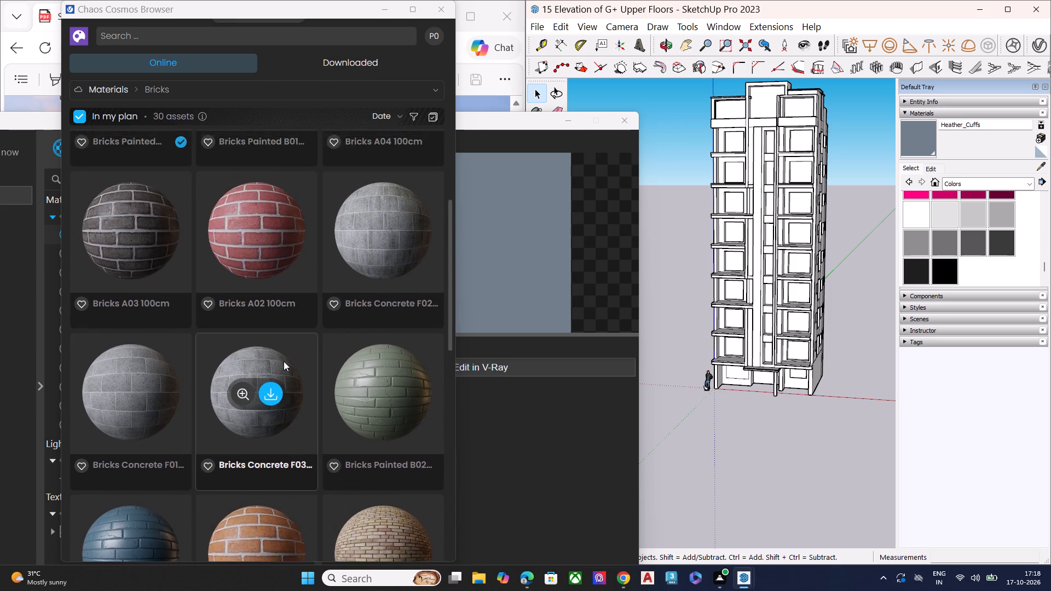
scroll(284, 361, "down", 3)
scroll(281, 362, "up", 4)
scroll(281, 362, "down", 4)
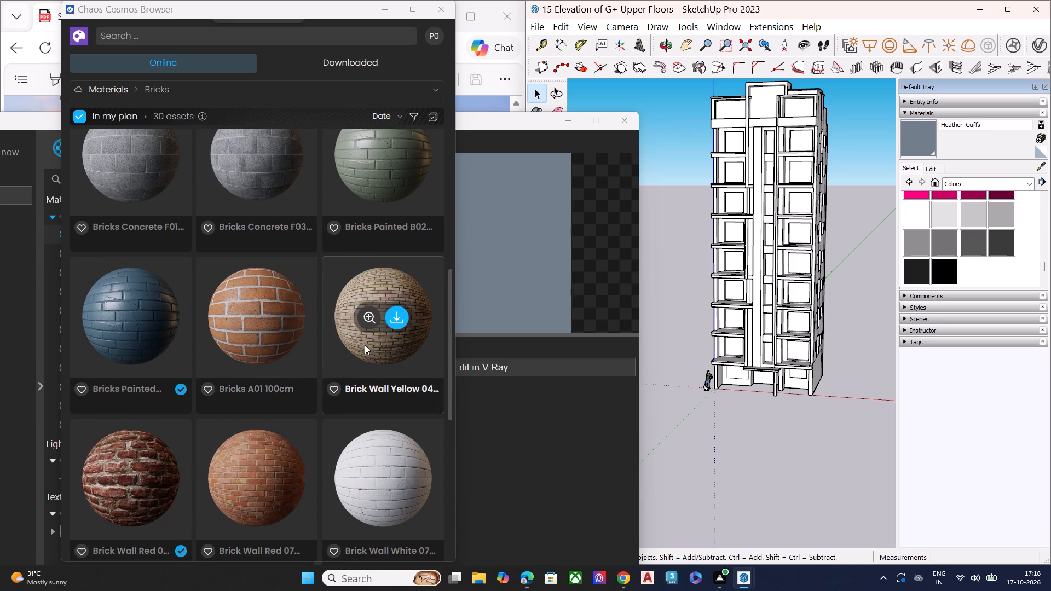
scroll(366, 344, "up", 1)
scroll(369, 340, "down", 2)
scroll(371, 339, "up", 2)
Browse the Wood category of the Cosmos materials for a finish suited to the tower facade.
left_click(217, 92)
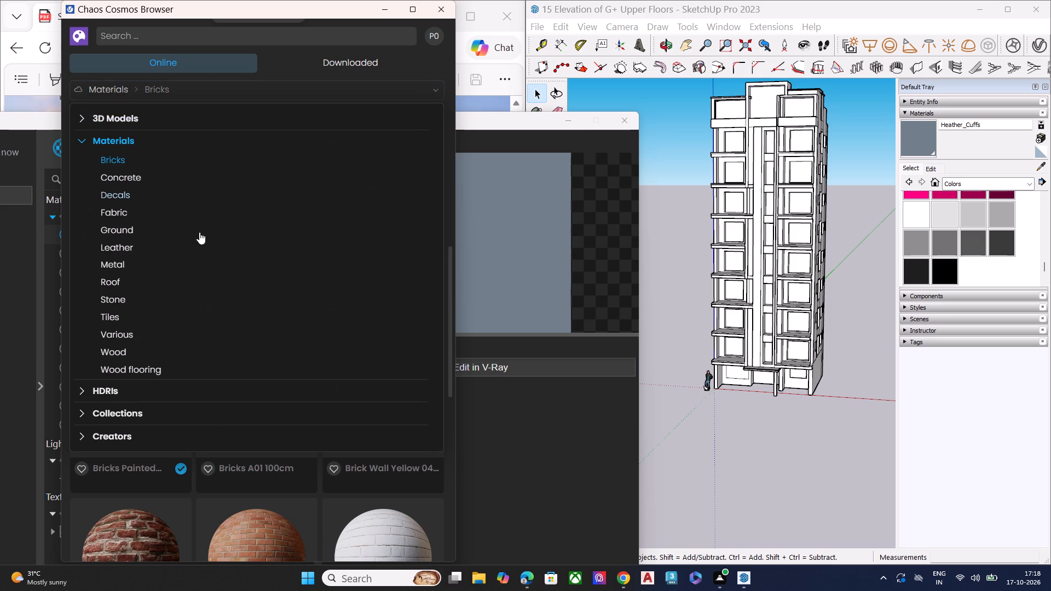
left_click(151, 349)
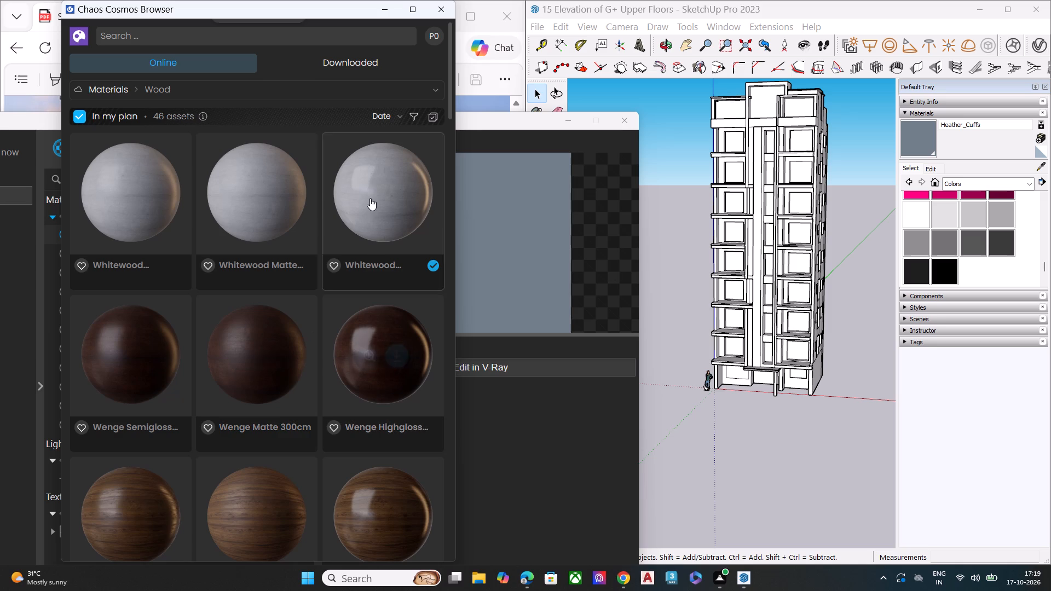
scroll(302, 283, "down", 3)
scroll(298, 363, "down", 9)
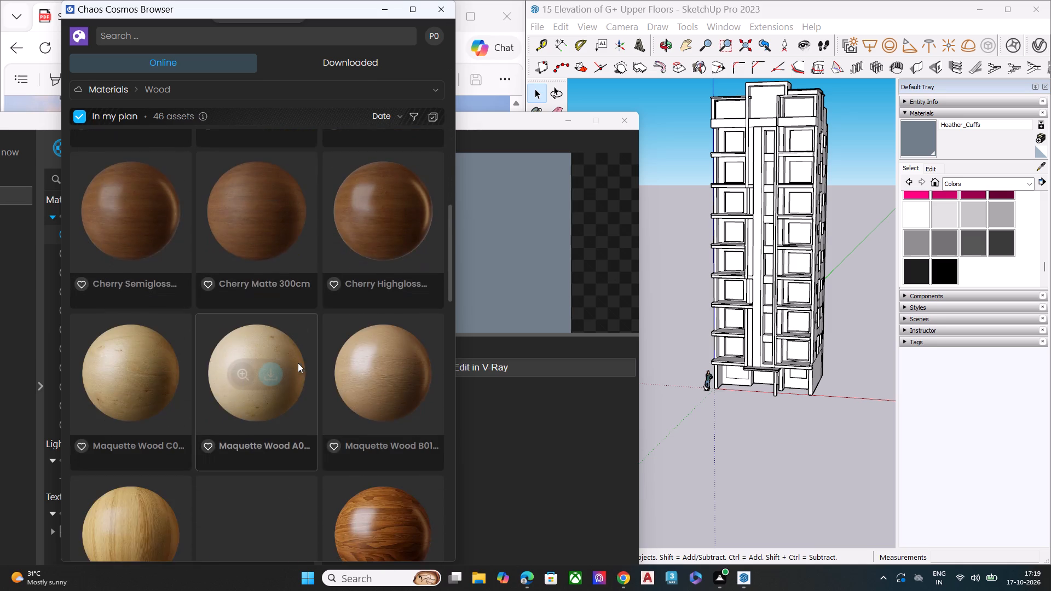
scroll(287, 349, "down", 1)
scroll(287, 349, "up", 1)
scroll(286, 349, "down", 9)
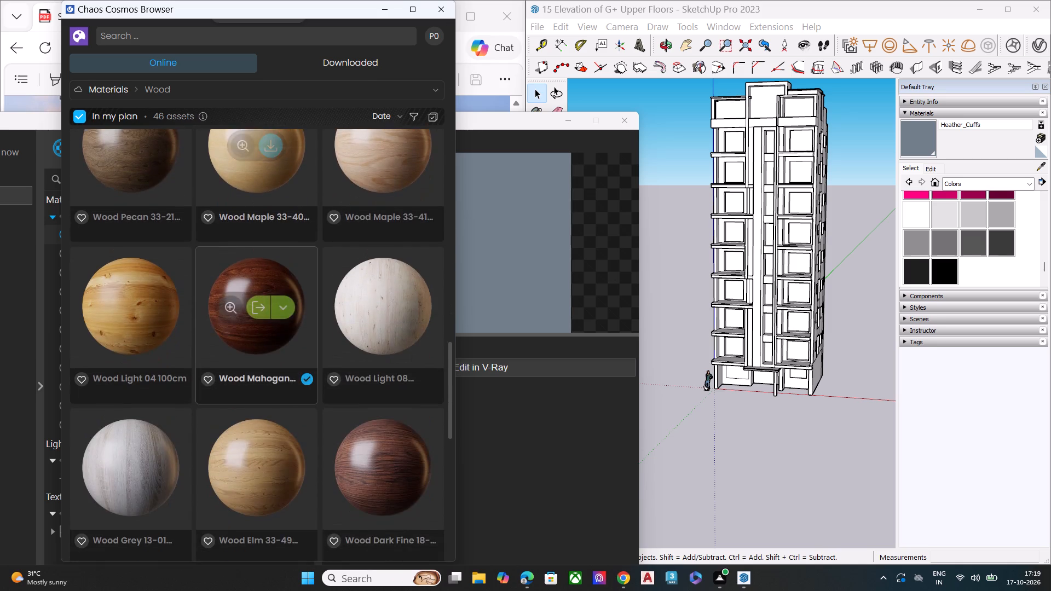
scroll(282, 356, "down", 8)
scroll(330, 105, "up", 2)
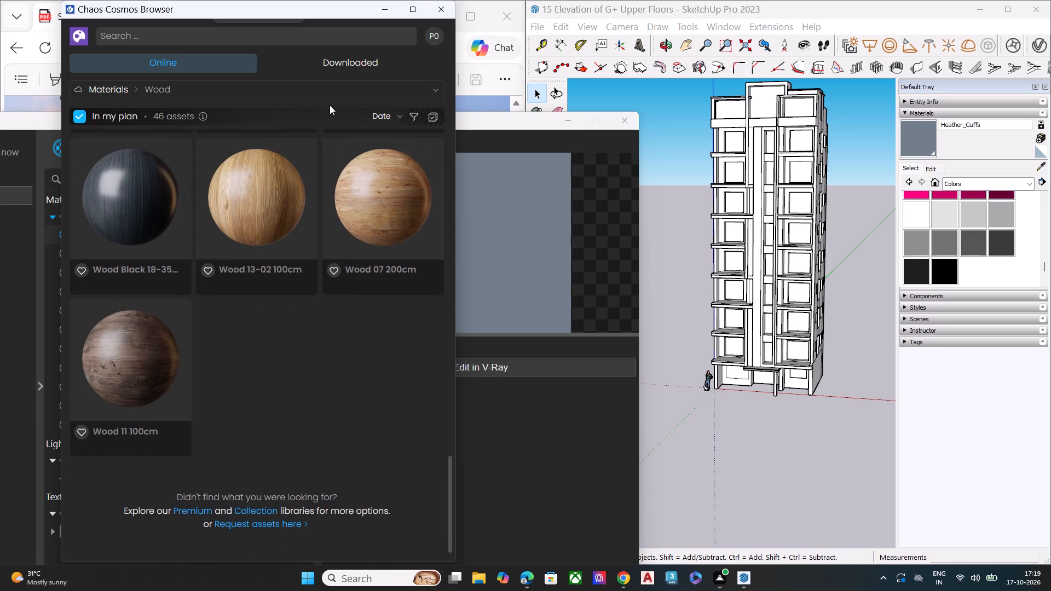
scroll(330, 105, "up", 1)
Import the Sandstone 150cm material from the Cosmos Stone category and make it the current material.
left_click(328, 92)
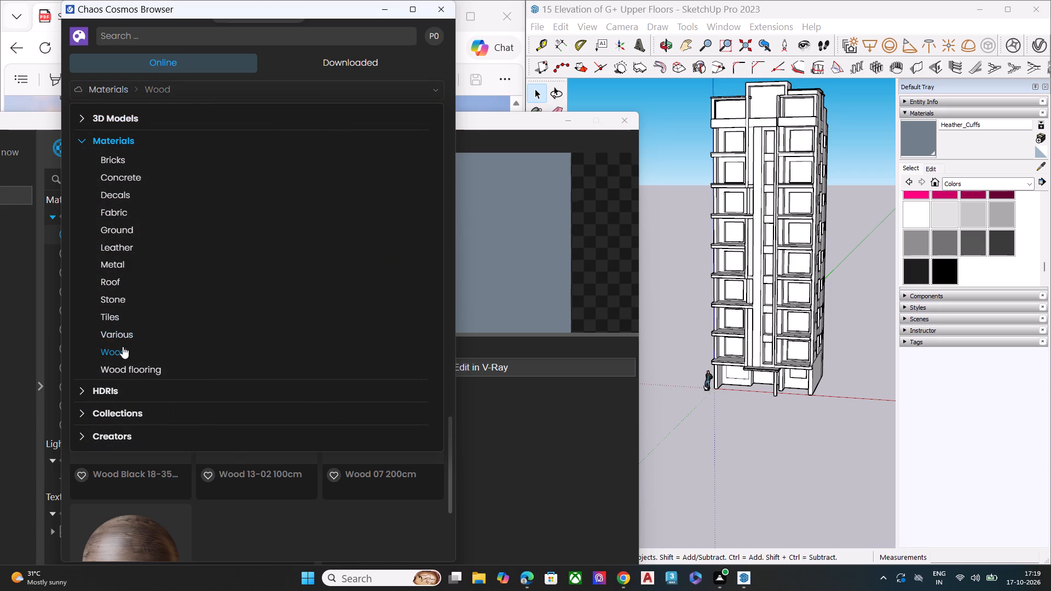
left_click(118, 316)
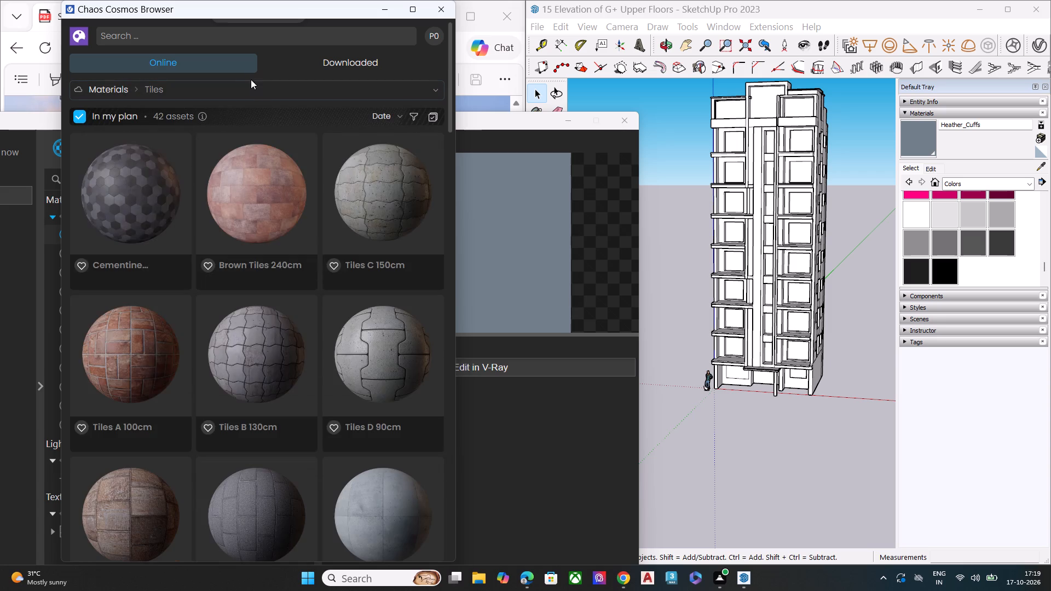
left_click(250, 96)
left_click(107, 297)
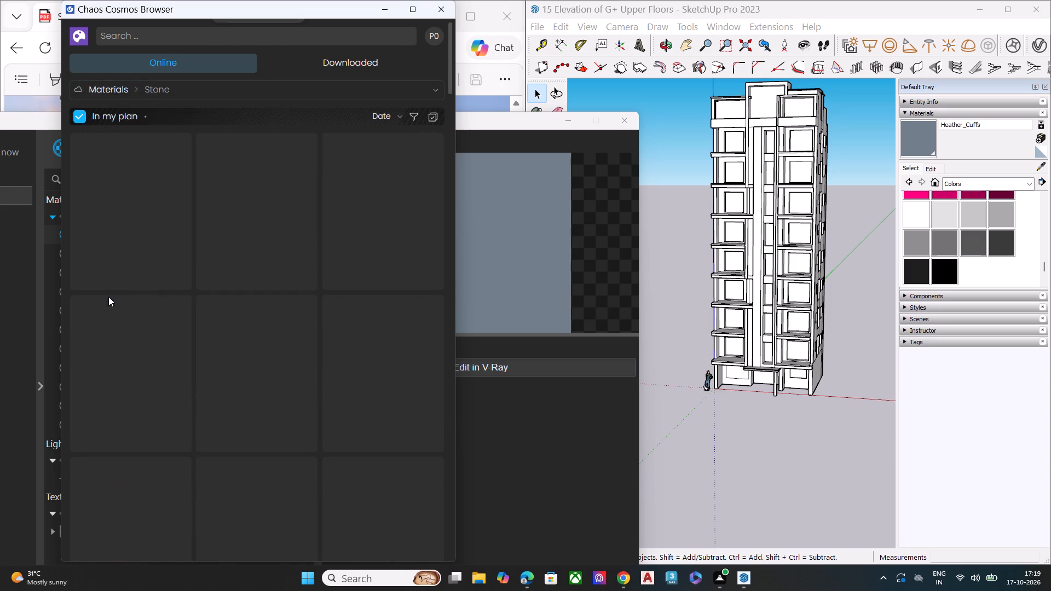
scroll(206, 262, "down", 8)
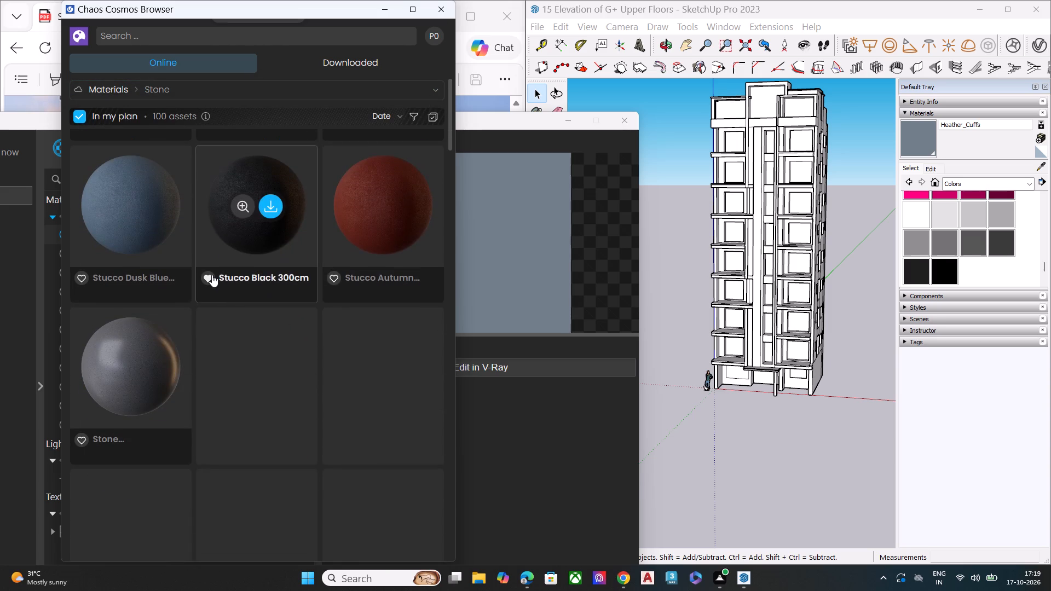
scroll(315, 289, "down", 3)
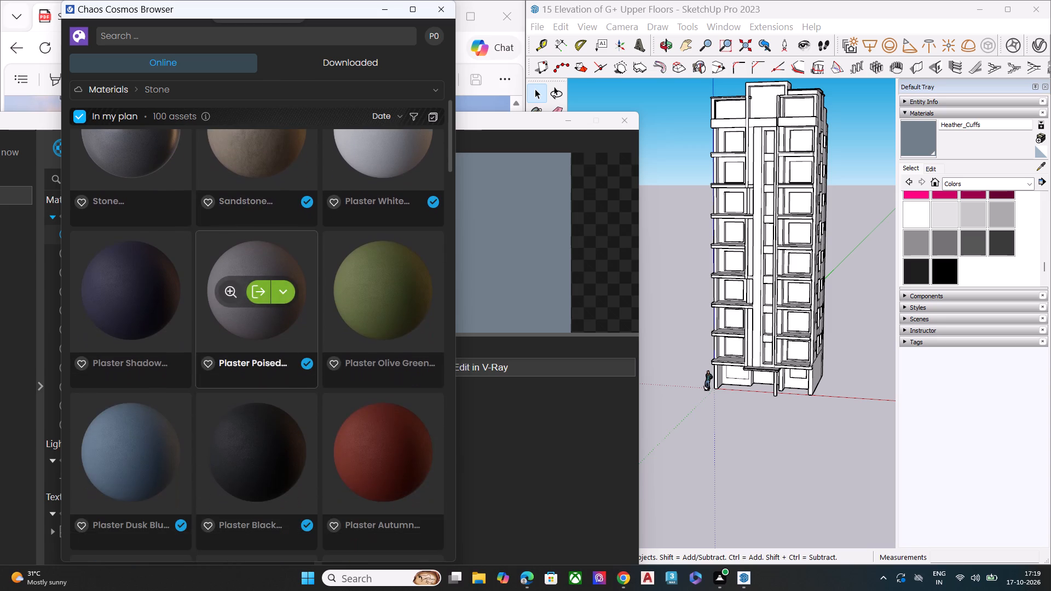
scroll(256, 351, "up", 2)
left_click(256, 294)
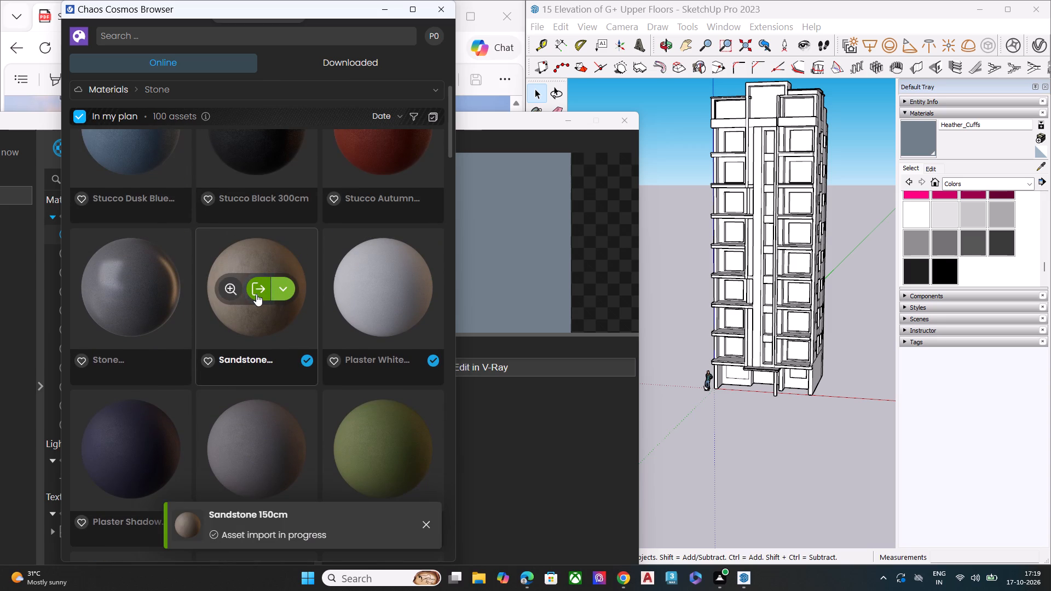
left_click(512, 119)
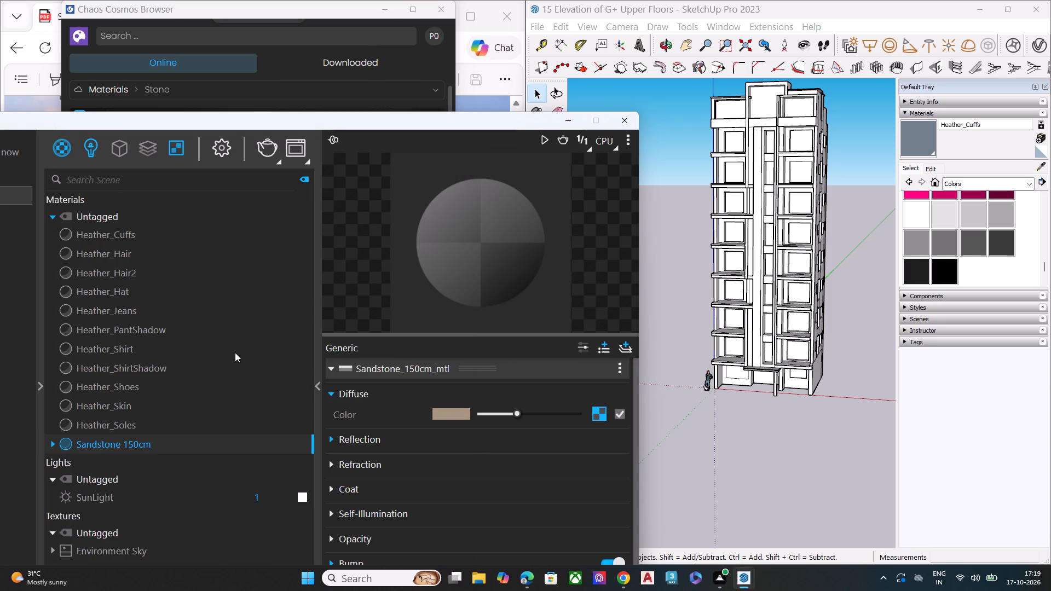
left_click(138, 447)
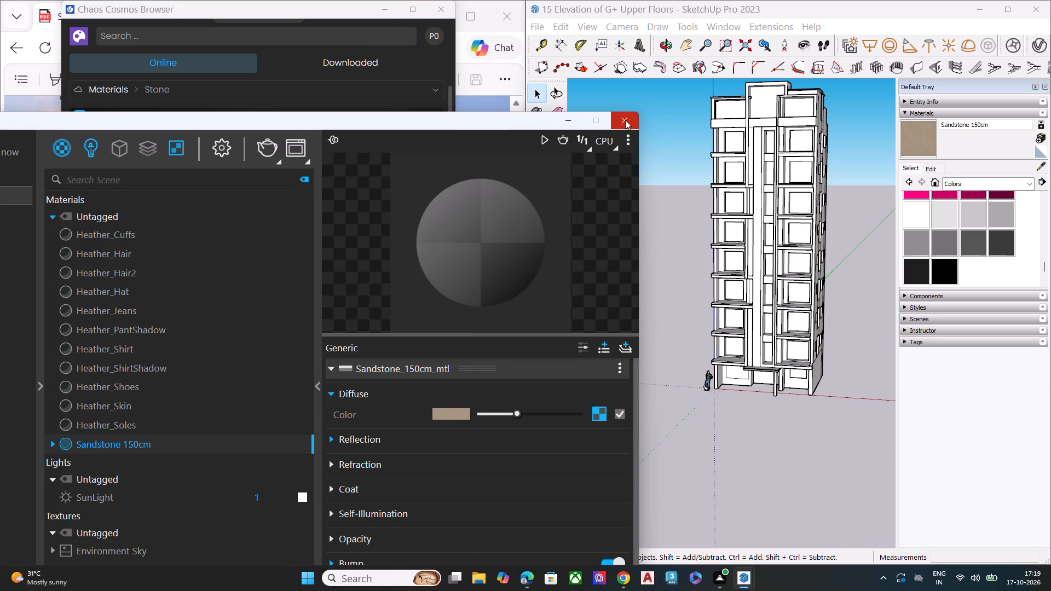
left_click(626, 117)
Paint the outer pillar face, adjoining side wall and window wall of the left bay's topmost balcony, below the open roof terrace, with Sandstone 150cm.
left_click(921, 136)
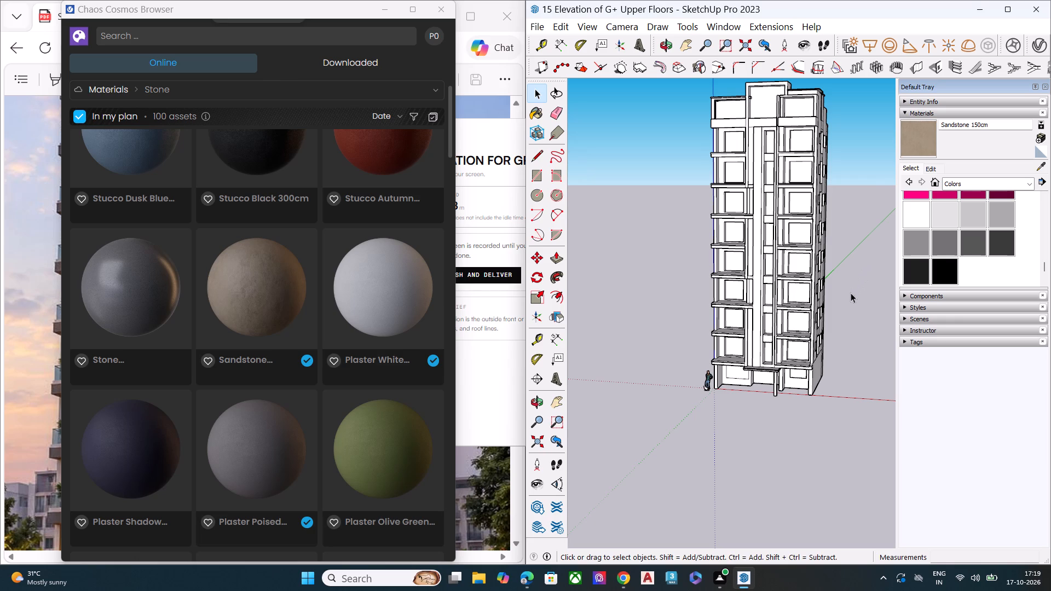
left_click(916, 137)
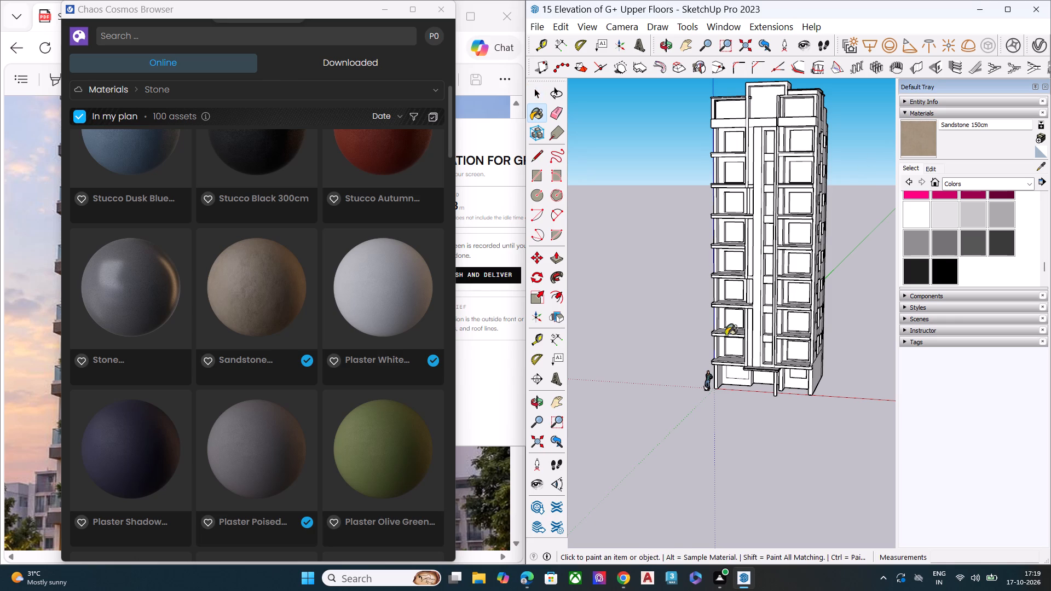
scroll(692, 384, "down", 3)
scroll(702, 341, "up", 1)
middle_click_drag(702, 341, 695, 272)
scroll(751, 239, "up", 5)
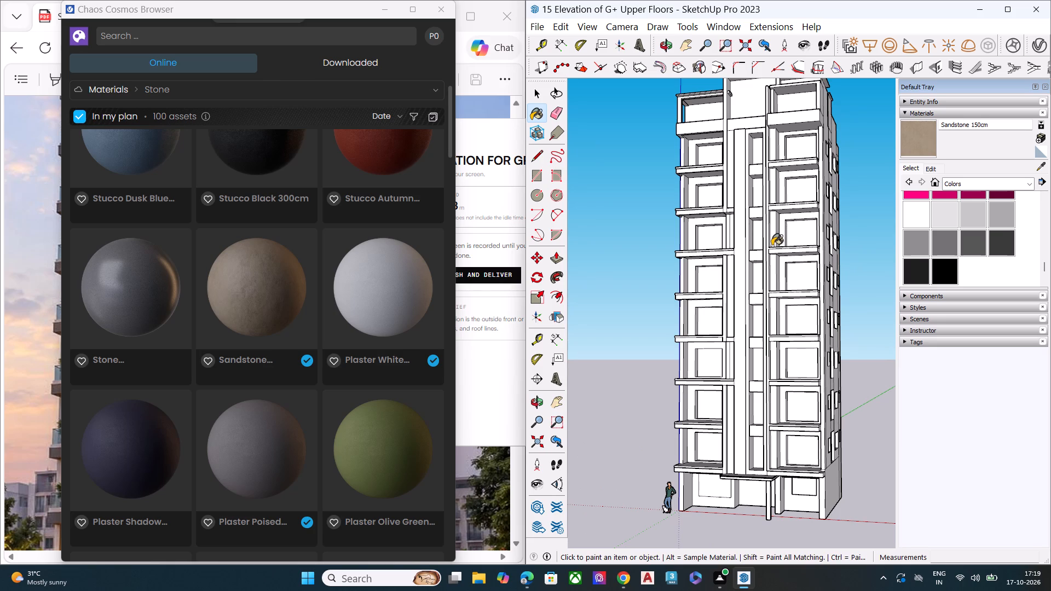
scroll(730, 166, "up", 5)
scroll(698, 243, "down", 2)
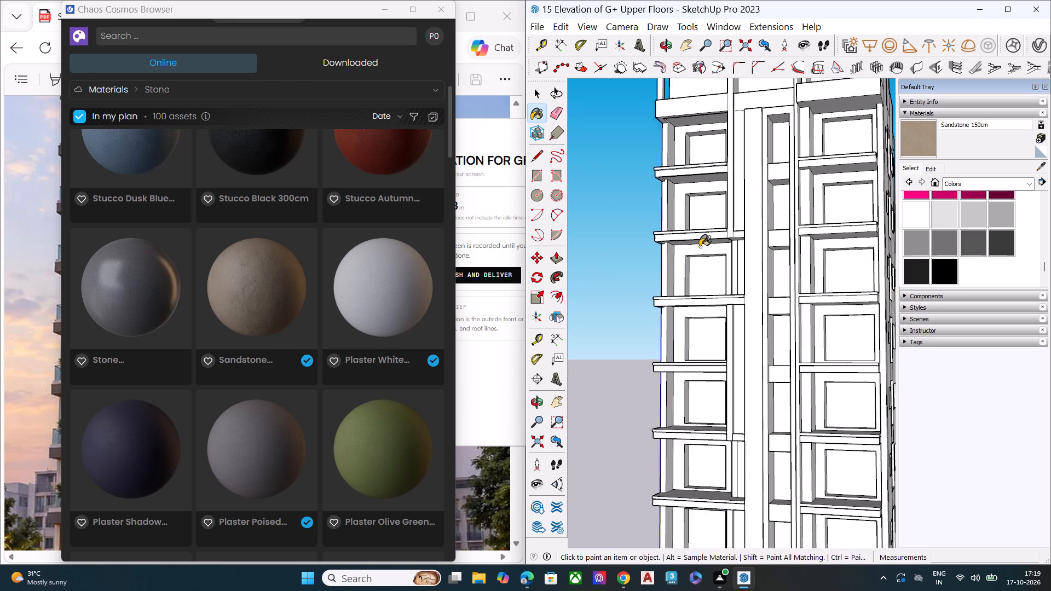
scroll(700, 247, "down", 5)
scroll(696, 171, "down", 1)
scroll(696, 171, "up", 13)
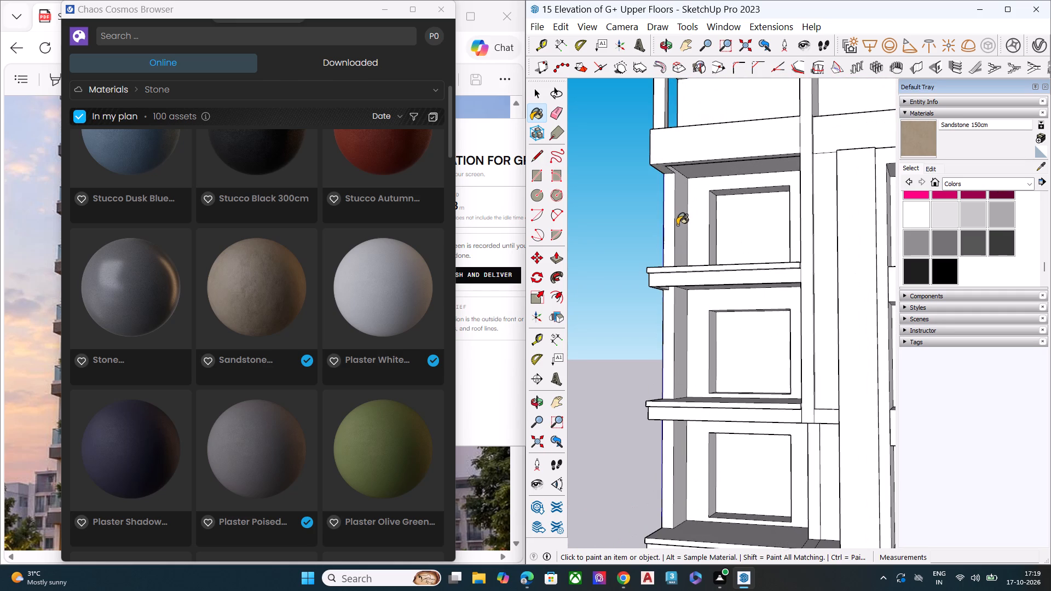
left_click(672, 231)
left_click(682, 235)
left_click(695, 237)
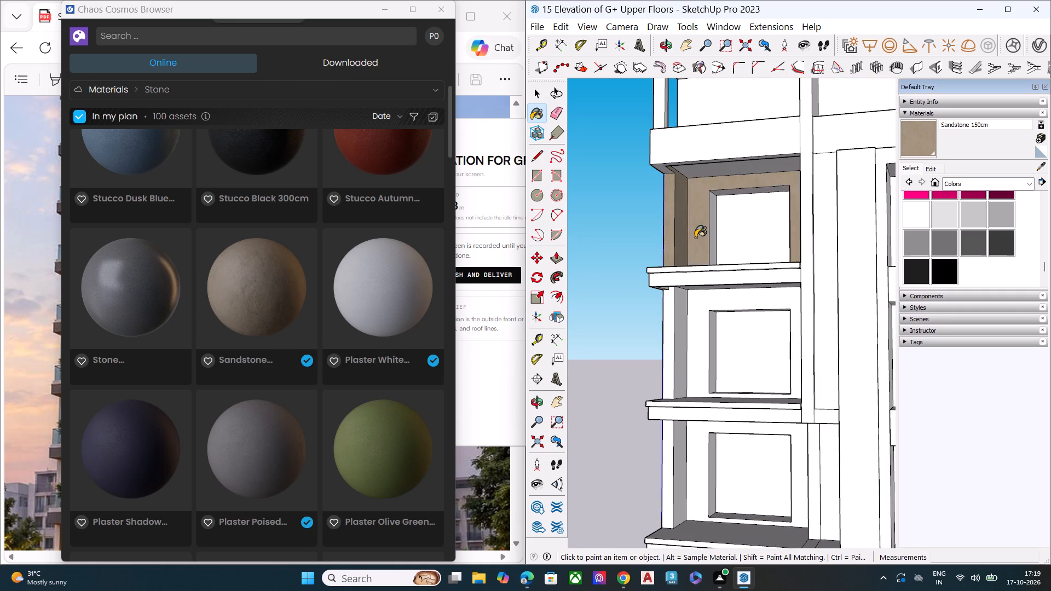
Paint the remaining inner side wall of the left bay's topmost balcony with Sandstone 150cm.
scroll(689, 191, "up", 10)
scroll(691, 219, "down", 2)
scroll(691, 219, "up", 3)
scroll(691, 219, "down", 1)
scroll(691, 221, "up", 3)
scroll(669, 257, "down", 9)
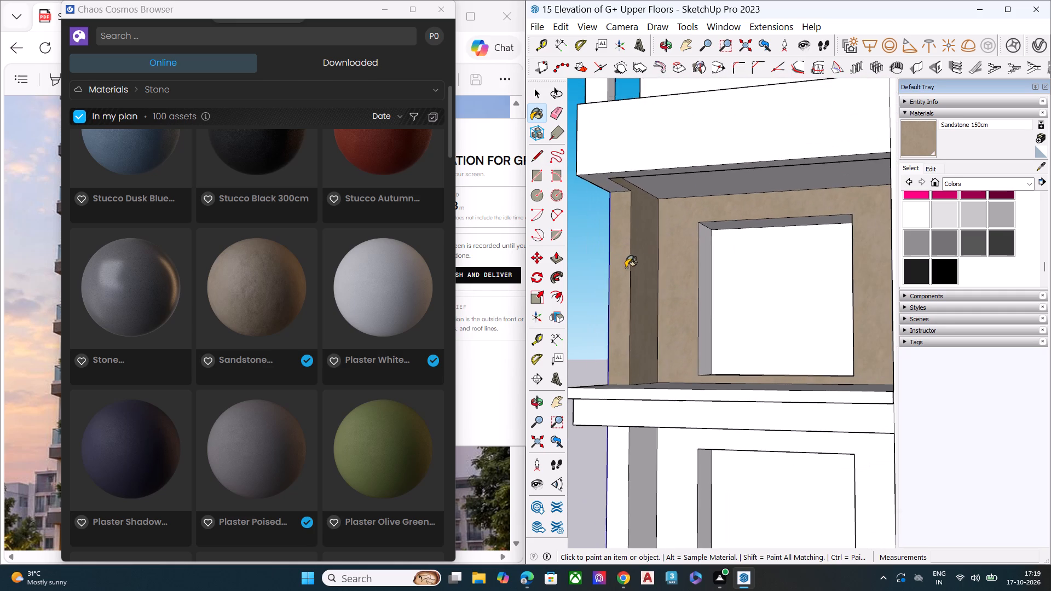
middle_click_drag(641, 268, 872, 242)
scroll(868, 240, "down", 2)
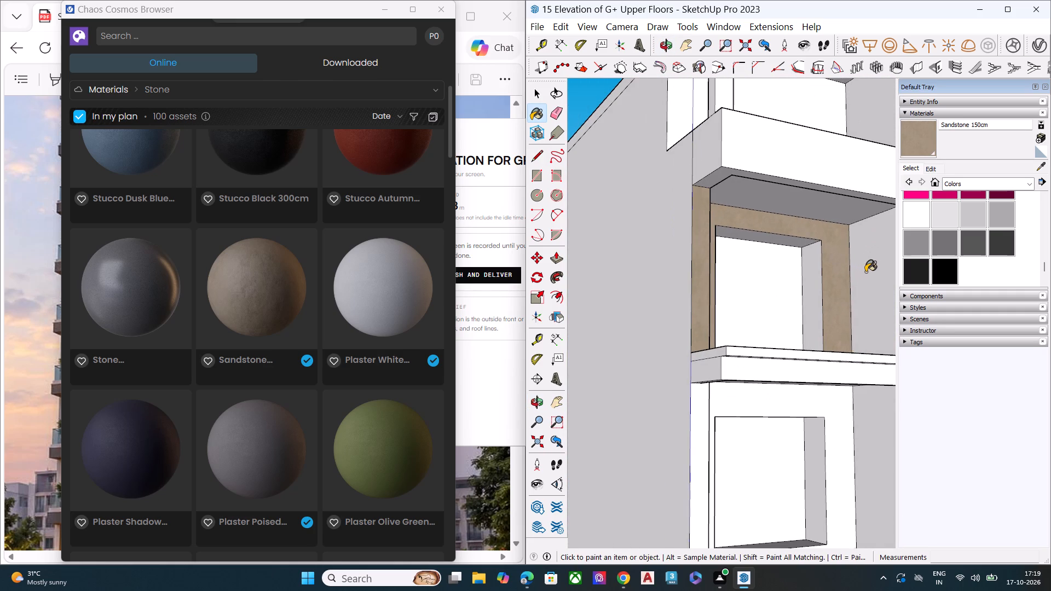
left_click(865, 271)
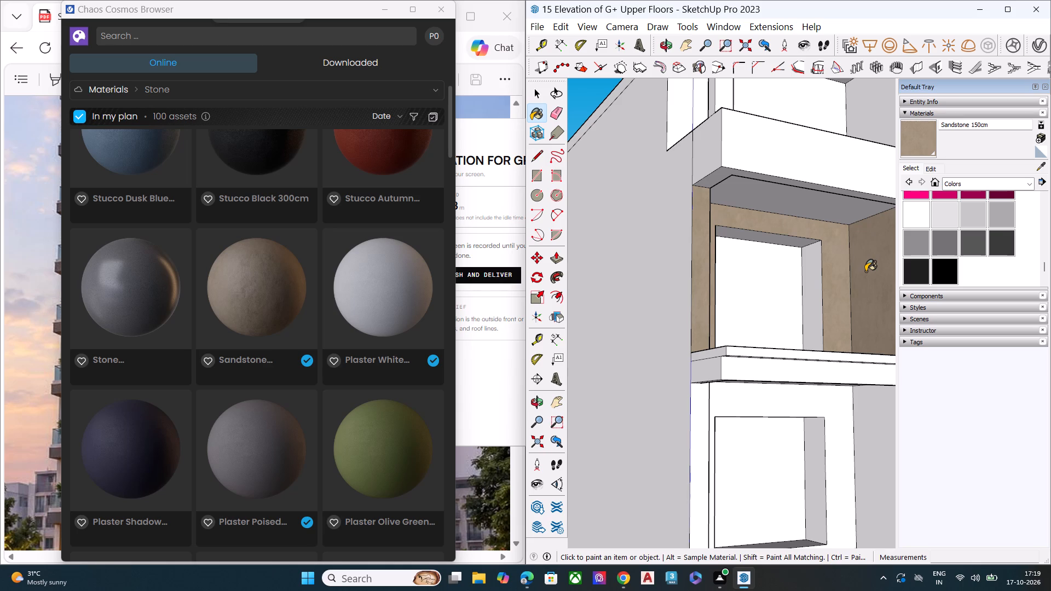
Paint the outer pillar face, both side walls and window wall of the left bay's second balcony from the top with Sandstone 150cm.
scroll(865, 271, "down", 6)
scroll(732, 382, "up", 8)
left_click(746, 334)
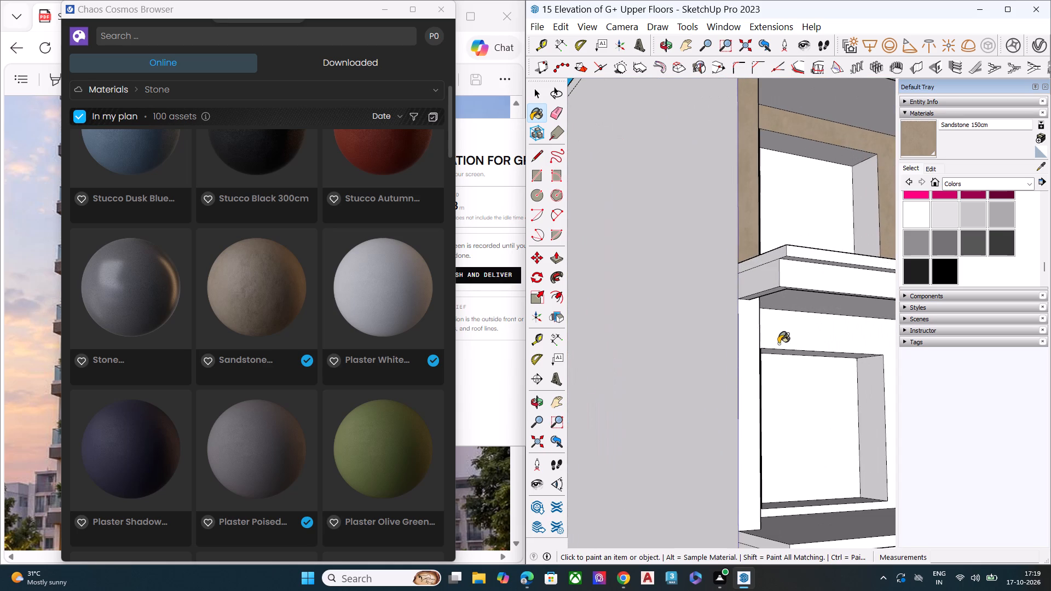
middle_click_drag(776, 344, 573, 343)
left_click(698, 355)
left_click(733, 346)
scroll(708, 346, "up", 1)
scroll(696, 347, "down", 2)
scroll(691, 348, "up", 1)
scroll(691, 348, "down", 5)
scroll(713, 356, "up", 1)
middle_click_drag(754, 356, 814, 357)
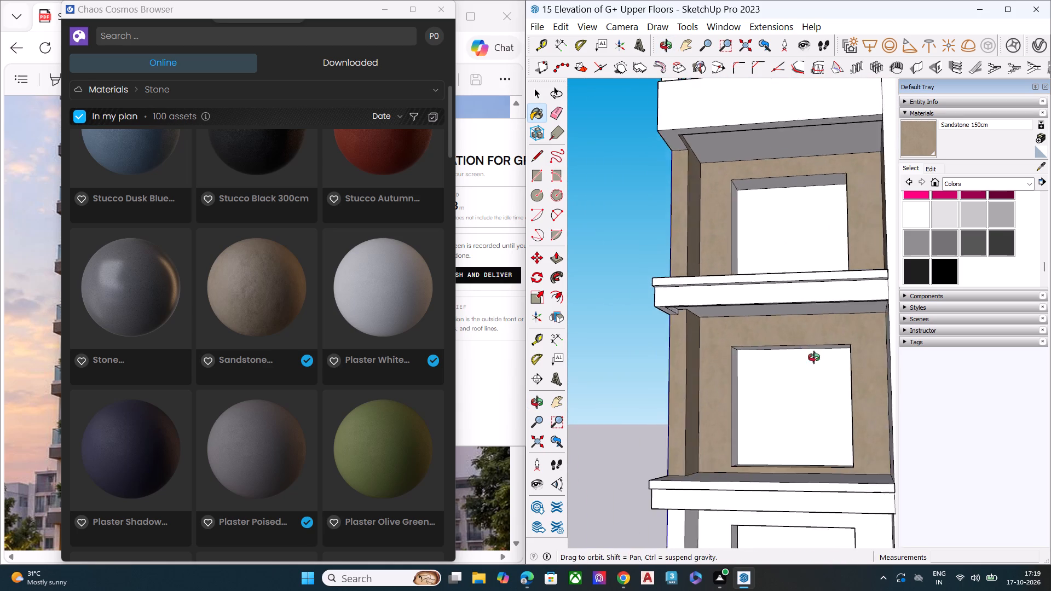
middle_click_drag(814, 357, 898, 358)
scroll(898, 358, "up", 1)
left_click(857, 361)
Paint the third balcony down in the left bay with Sandstone 150cm: outer pillar face, both side walls, window wall and narrow inner front strip.
scroll(783, 341, "down", 6)
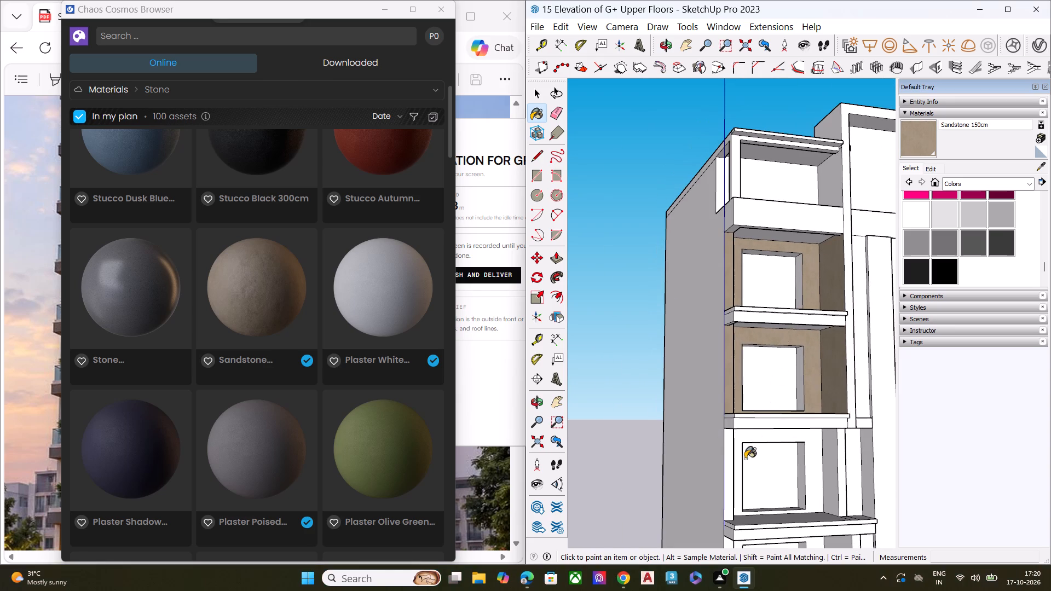
scroll(745, 459, "up", 8)
left_click(706, 425)
middle_click_drag(731, 423, 580, 409)
scroll(575, 409, "up", 1)
scroll(672, 417, "down", 4)
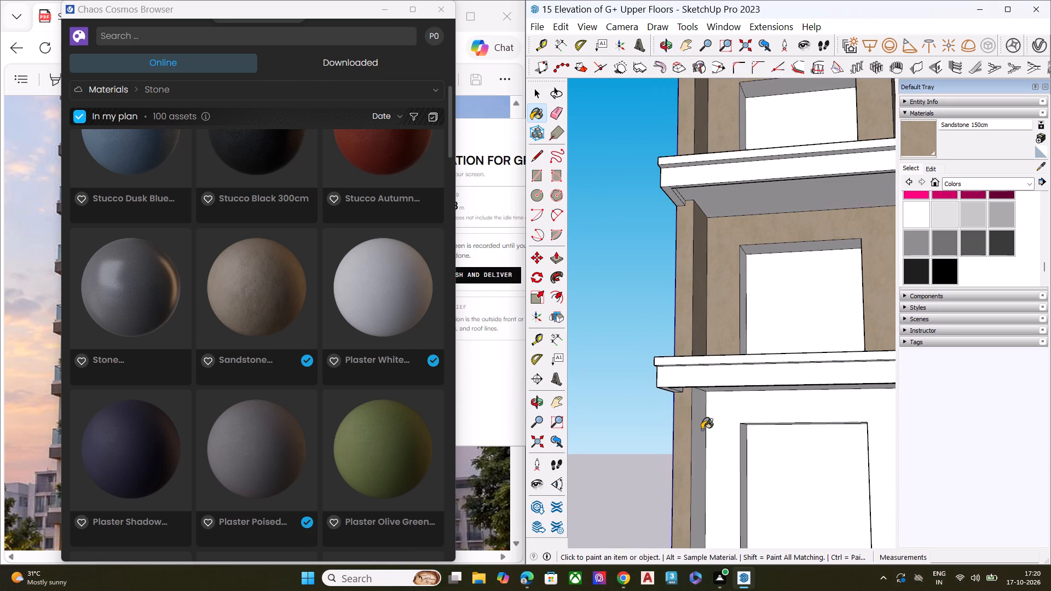
left_click(698, 431)
left_click(721, 426)
scroll(706, 397, "down", 5)
middle_click_drag(729, 415, 955, 447)
scroll(899, 463, "up", 4)
left_click(755, 416)
middle_click_drag(780, 391, 787, 376)
scroll(787, 376, "up", 2)
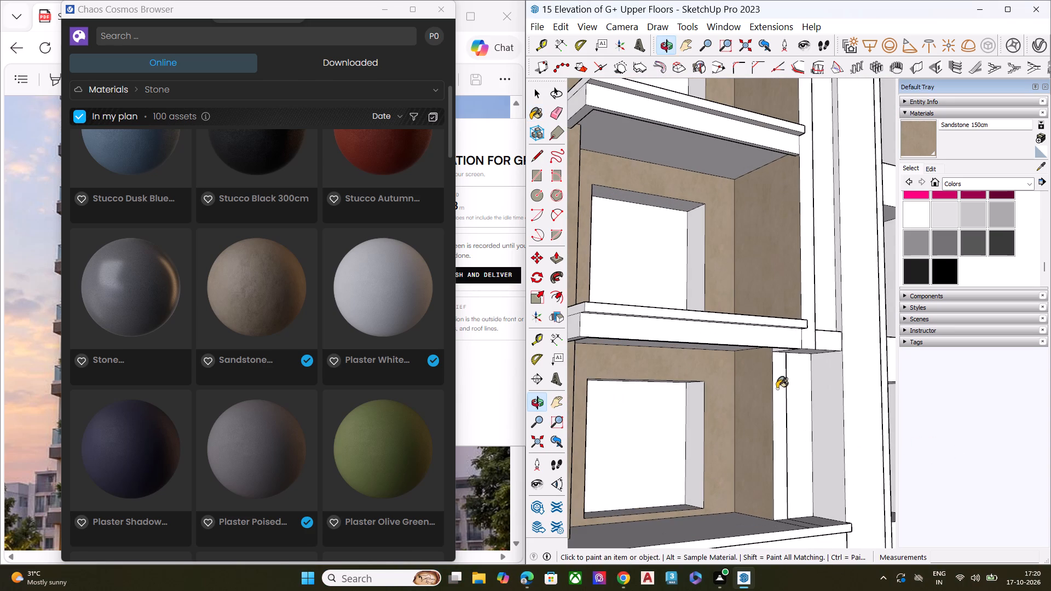
left_click(777, 389)
Paint the outer pillar face, both side walls and window wall of the left bay's fourth balcony from the top with Sandstone 150cm.
scroll(784, 386, "down", 2)
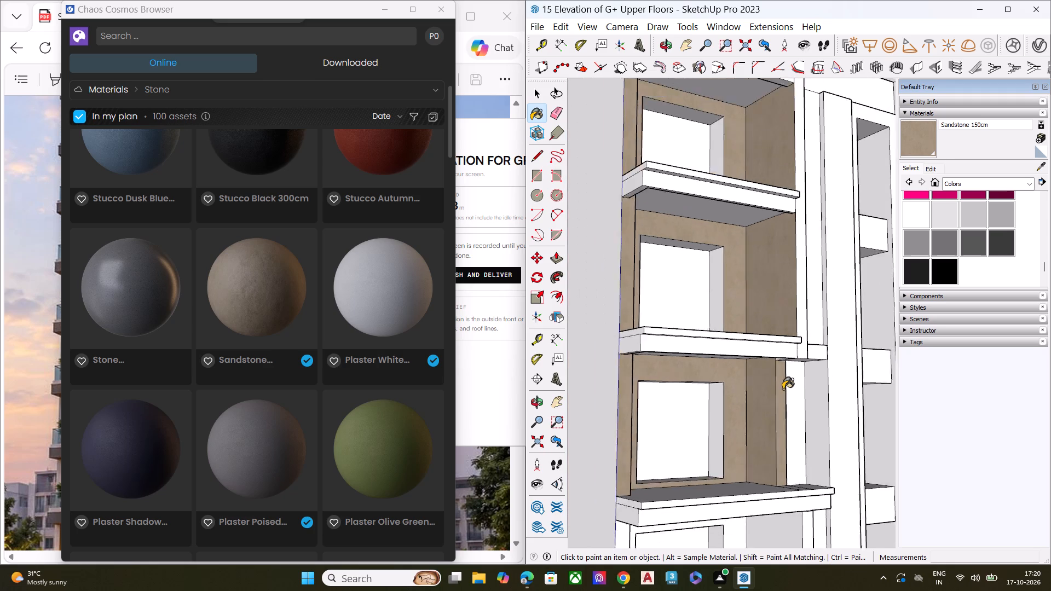
scroll(783, 389, "down", 3)
middle_click_drag(776, 384, 780, 302)
scroll(783, 302, "up", 7)
scroll(784, 344, "down", 6)
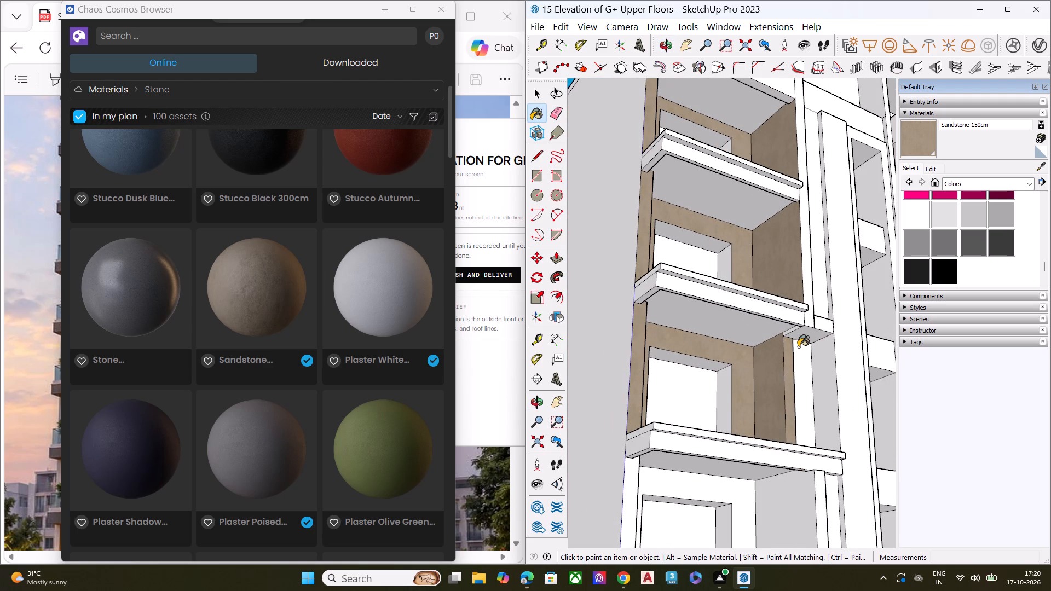
scroll(818, 367, "down", 7)
scroll(707, 453, "up", 7)
left_click(688, 428)
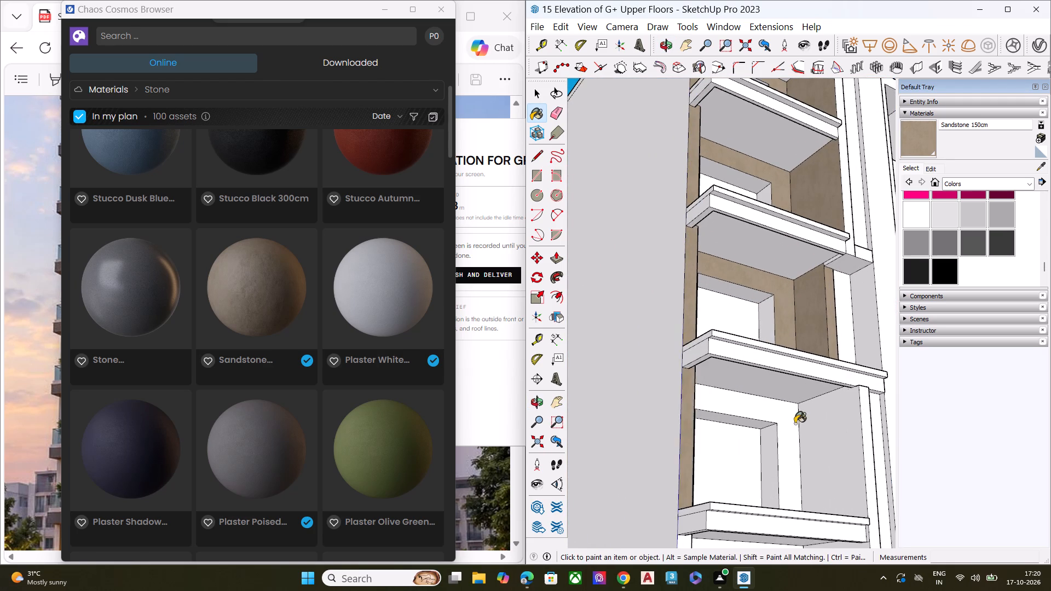
middle_click_drag(795, 424, 599, 428)
scroll(657, 414, "down", 7)
scroll(563, 455, "up", 5)
scroll(563, 455, "down", 1)
scroll(563, 455, "up", 1)
scroll(639, 428, "up", 6)
scroll(633, 435, "down", 1)
scroll(633, 435, "up", 1)
left_click(633, 435)
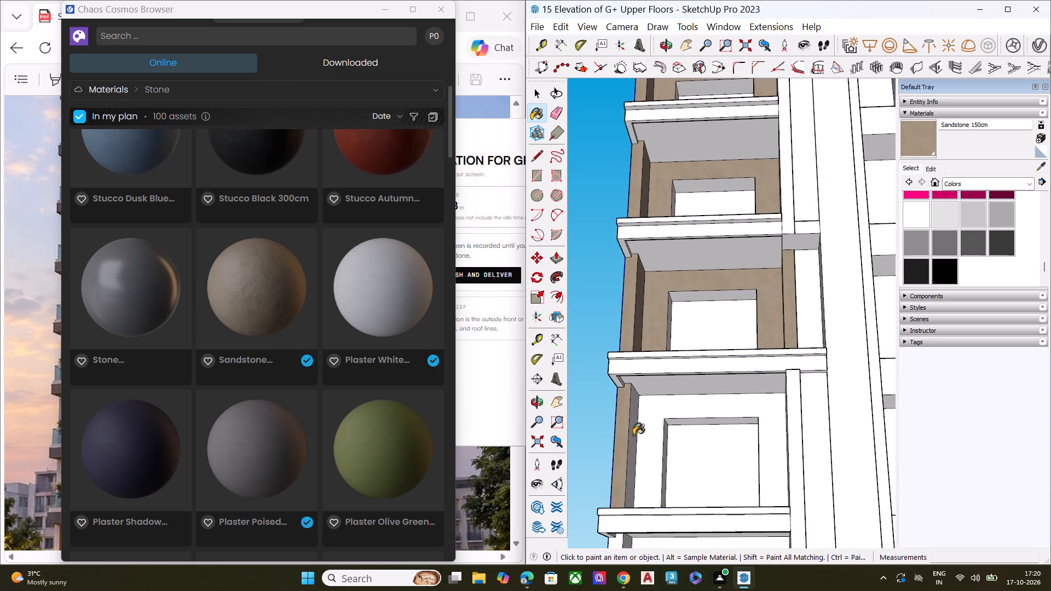
left_click(662, 415)
scroll(711, 420, "up", 1)
middle_click_drag(712, 420, 960, 472)
left_click_drag(762, 445, 775, 443)
Paint the walls of the left bay's fifth balcony from the top with Sandstone 150cm.
scroll(817, 421, "down", 9)
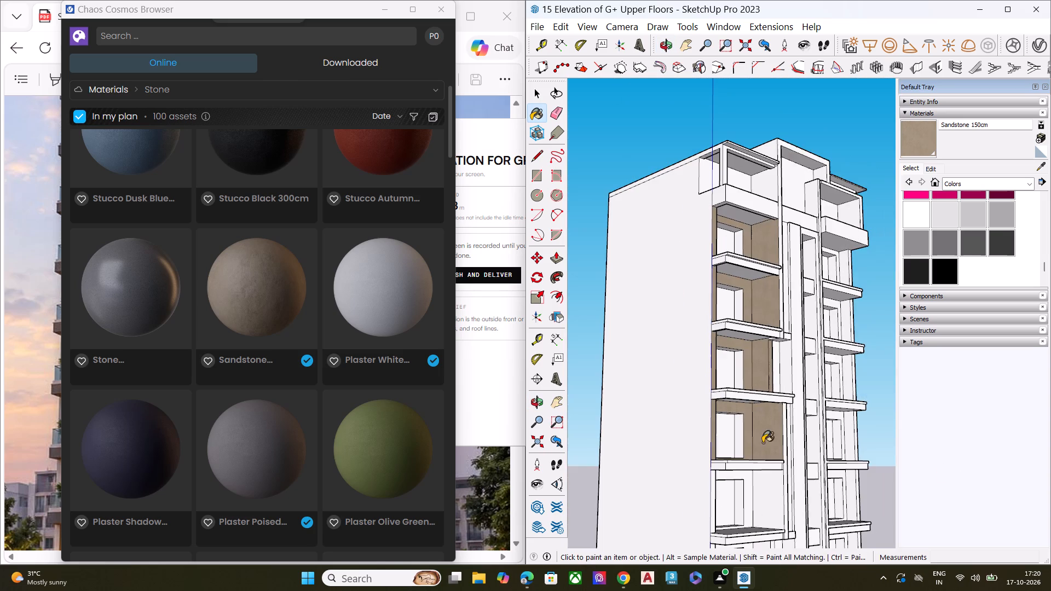
middle_click_drag(747, 460, 748, 405)
scroll(736, 468, "up", 7)
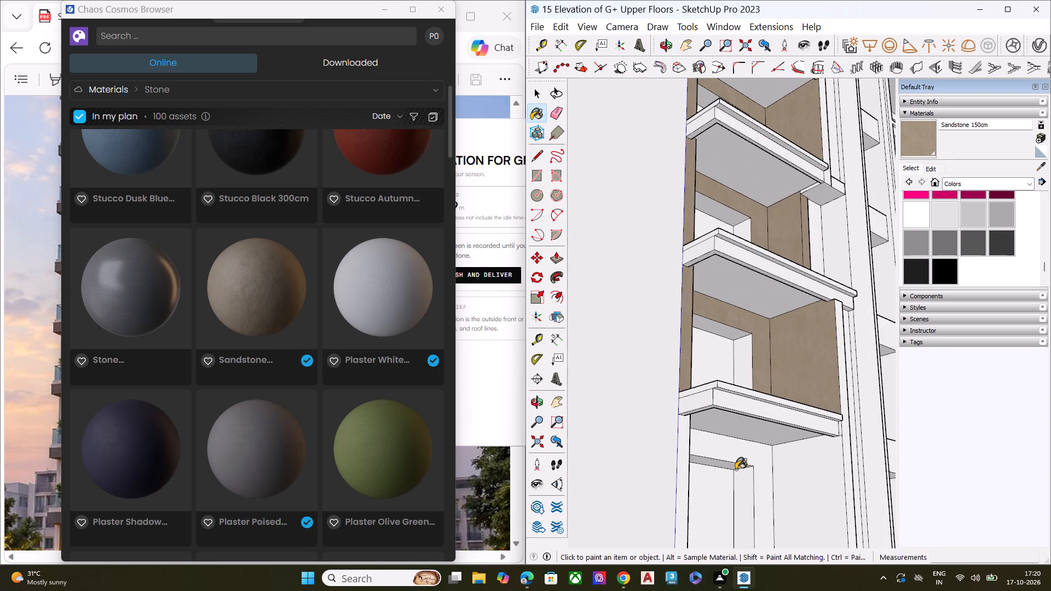
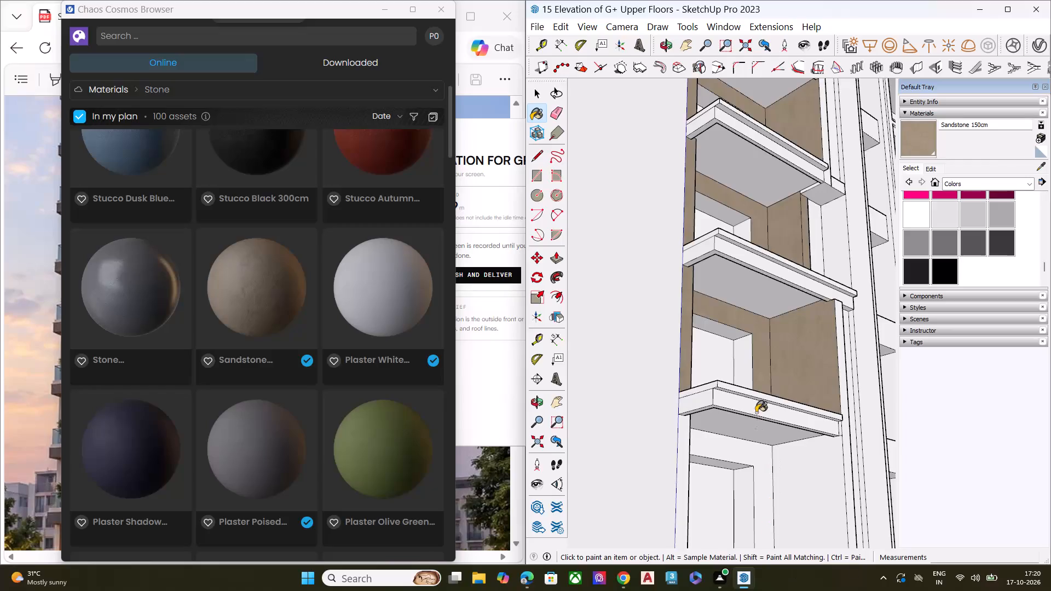
Examine the left bay's balcony finishes on the whole tower from its side-wall corner, leaving the Paint tool with nothing selected.
scroll(729, 410, "down", 12)
scroll(726, 385, "up", 1)
scroll(728, 385, "down", 3)
middle_click_drag(769, 379, 794, 447)
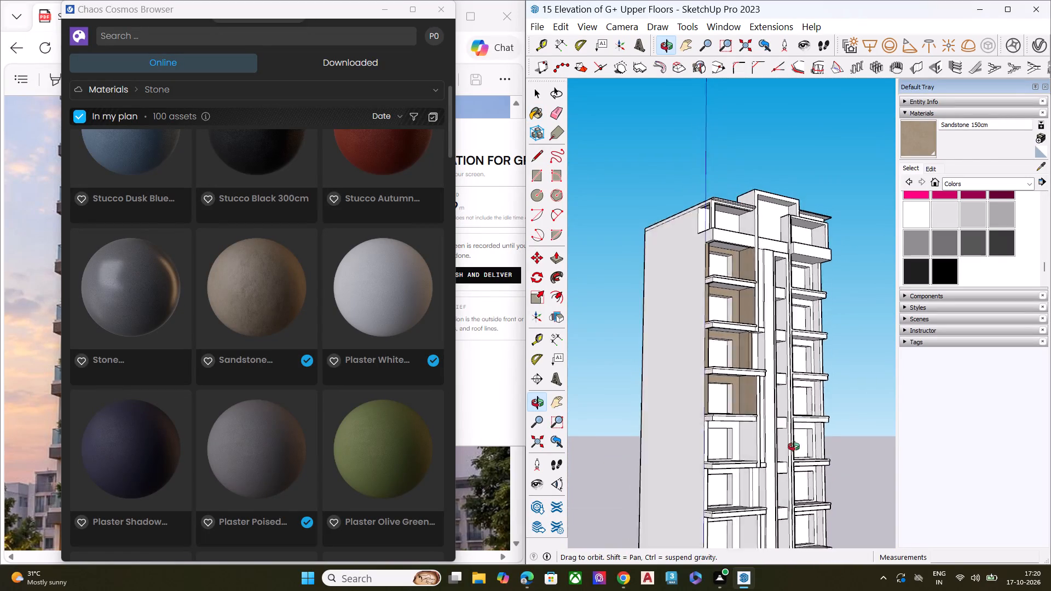
middle_click_drag(794, 447, 815, 448)
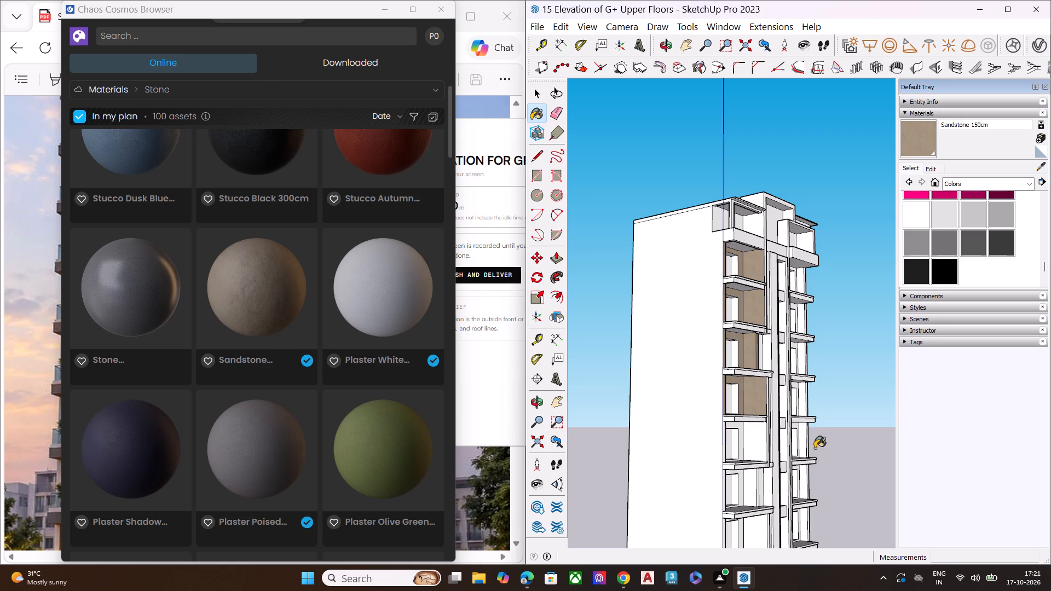
scroll(730, 351, "down", 2, "ctrl")
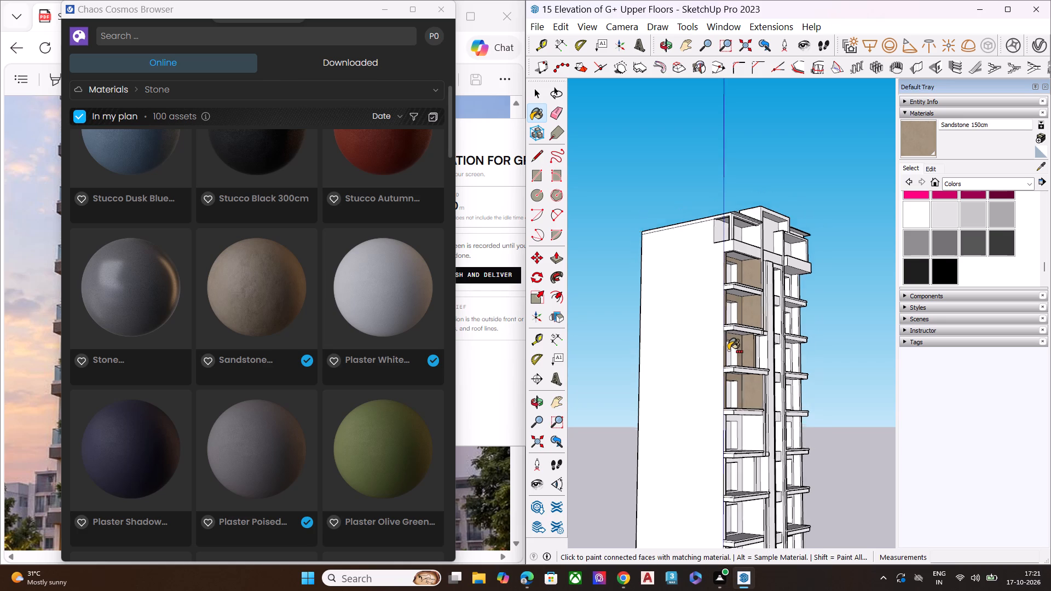
scroll(730, 351, "down", 1, "ctrl")
scroll(730, 351, "up", 6, "ctrl")
scroll(730, 351, "down", 2, "ctrl")
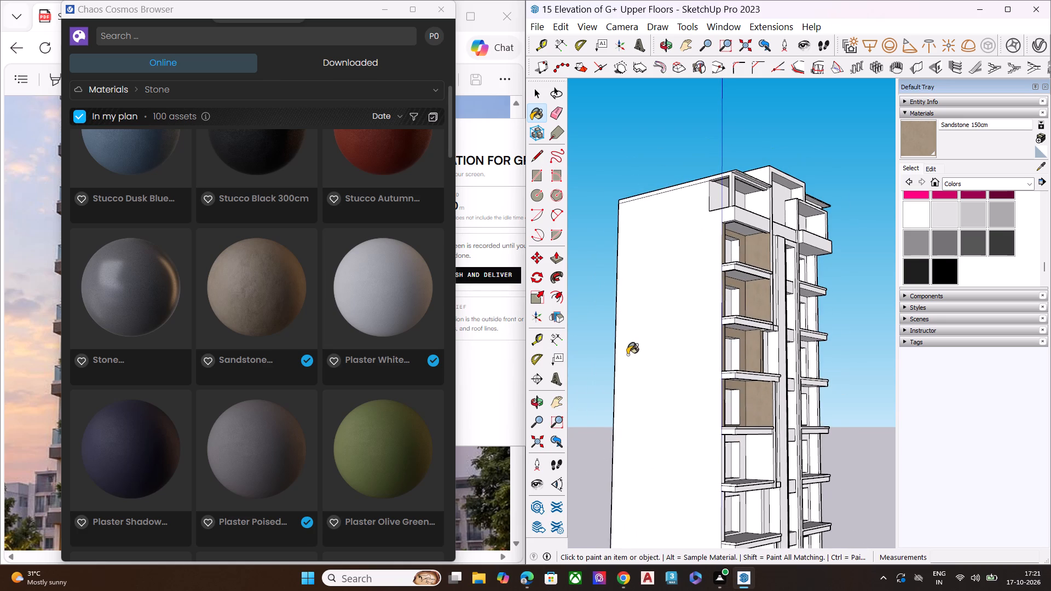
key("space")
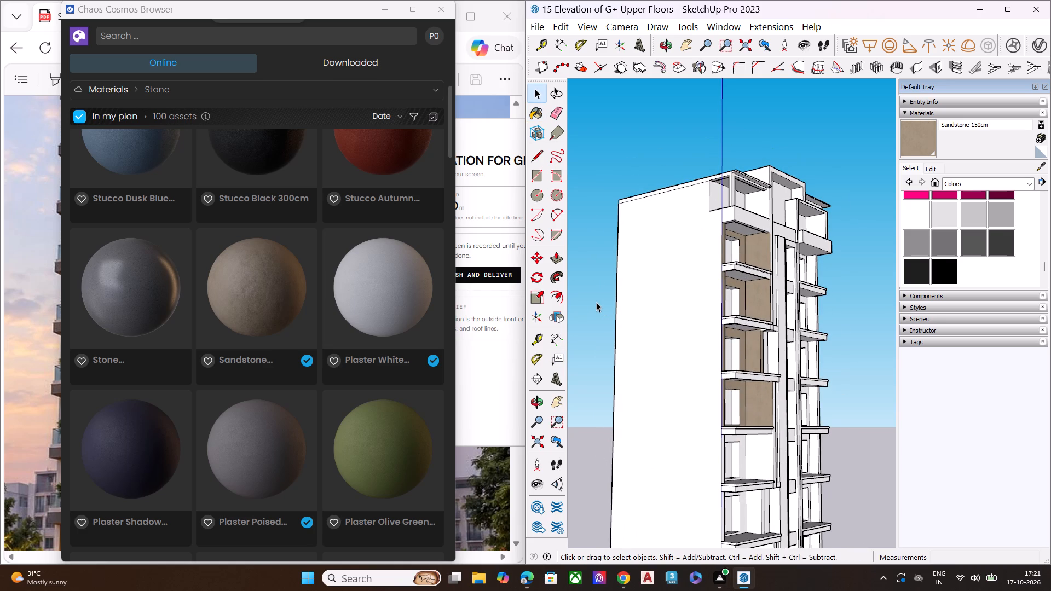
left_click(596, 302)
left_click(596, 302)
double_click(596, 302)
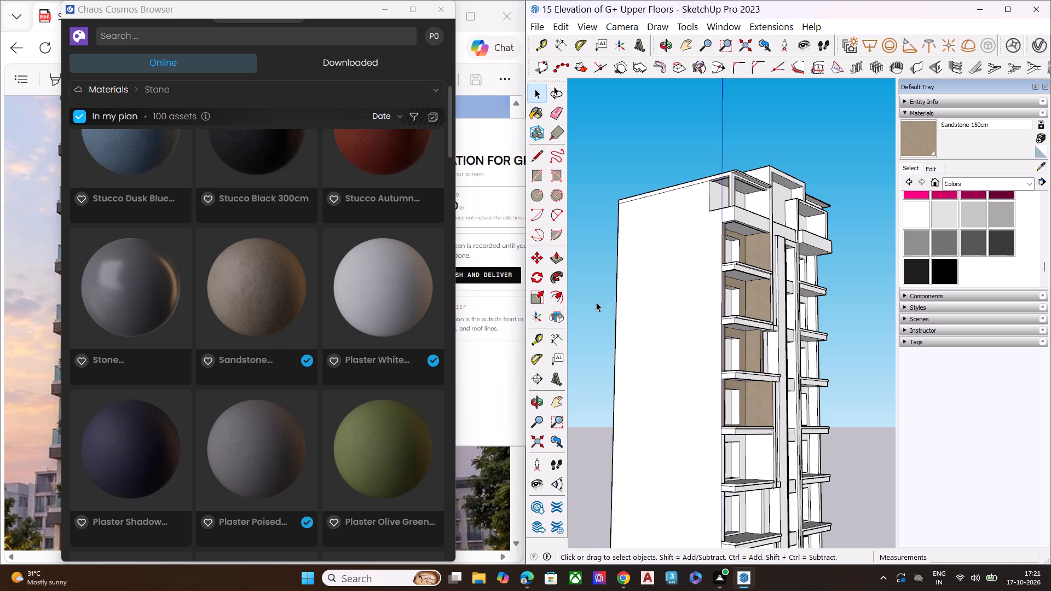
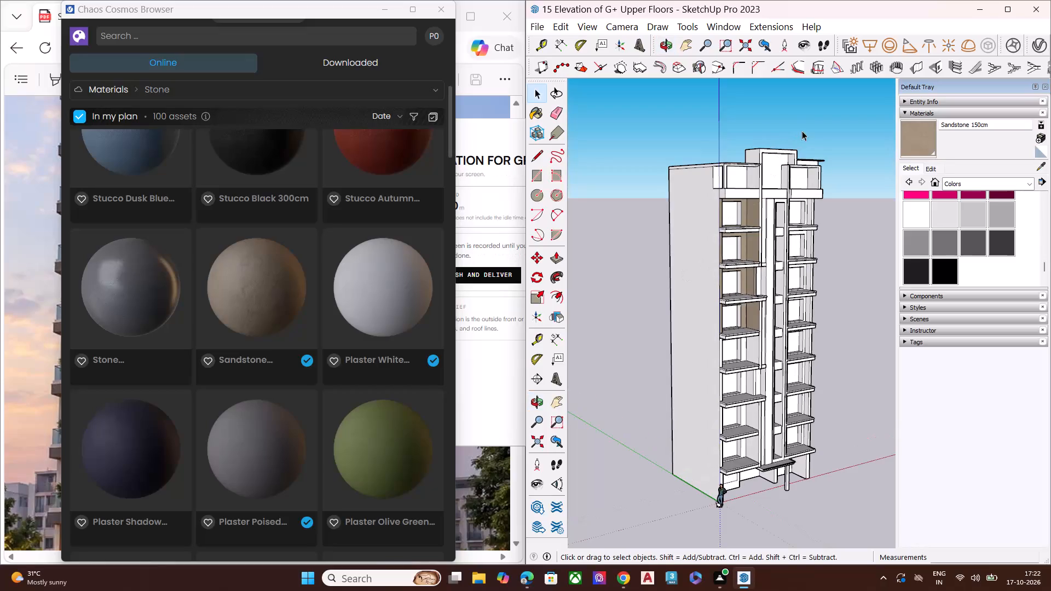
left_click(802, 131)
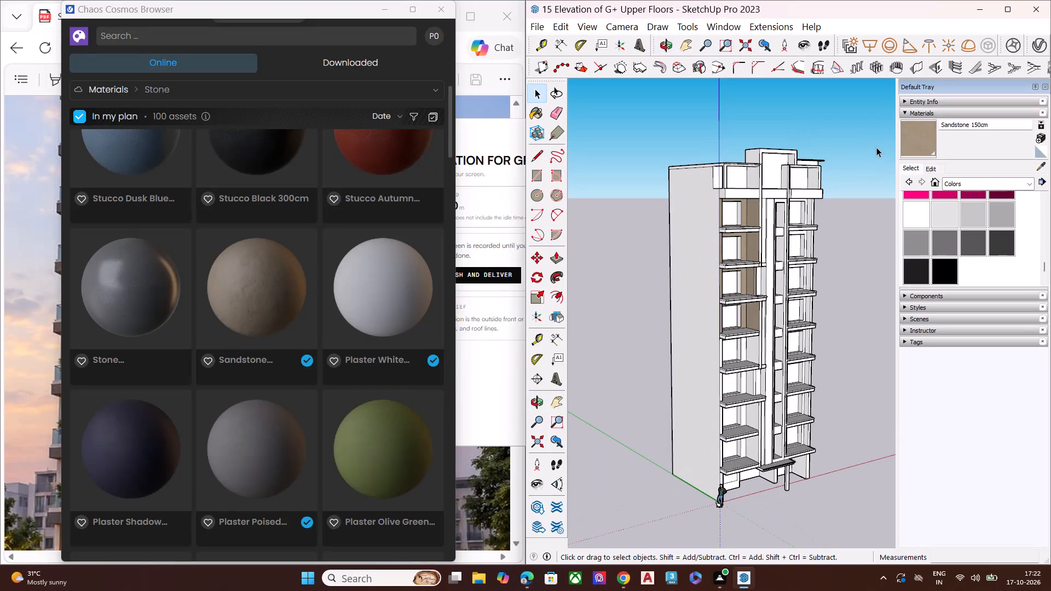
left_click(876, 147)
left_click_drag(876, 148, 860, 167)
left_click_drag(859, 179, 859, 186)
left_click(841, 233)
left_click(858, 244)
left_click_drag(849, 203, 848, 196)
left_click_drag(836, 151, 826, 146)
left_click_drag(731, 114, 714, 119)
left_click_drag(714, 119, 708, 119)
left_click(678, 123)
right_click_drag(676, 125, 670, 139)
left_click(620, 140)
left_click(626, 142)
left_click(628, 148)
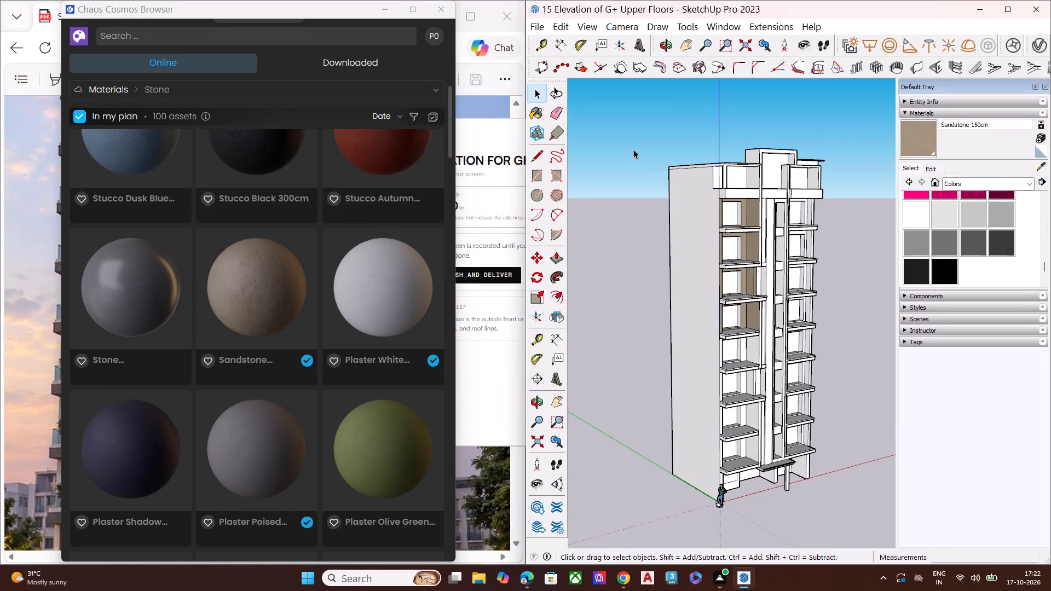
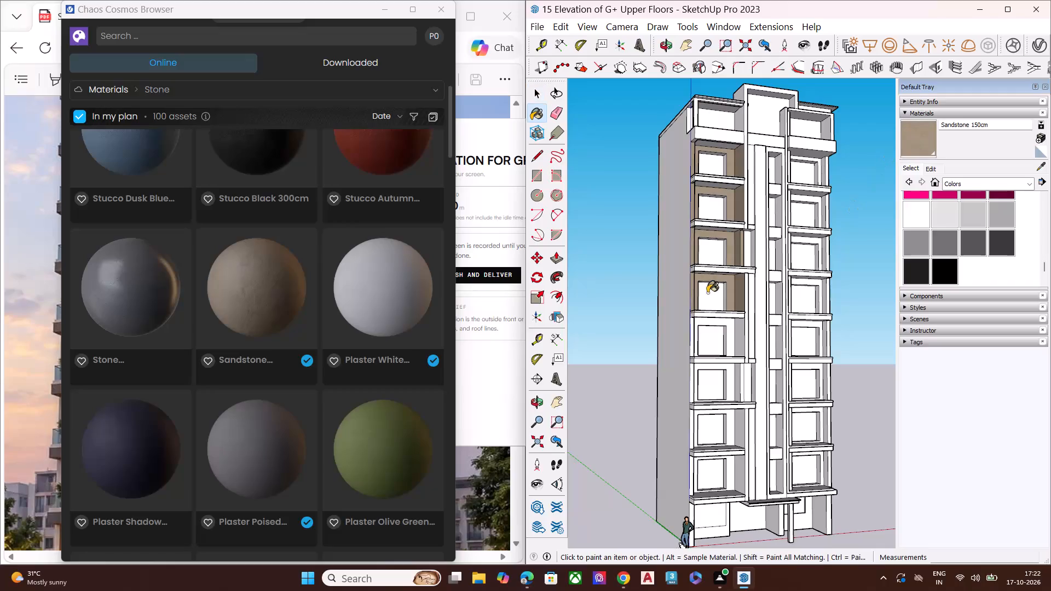
Paint the outer pillar, back wall and side walls of the left bay's fifth balcony from the top in Sandstone 150cm.
middle_click_drag(716, 317, 720, 340)
scroll(720, 334, "up", 2)
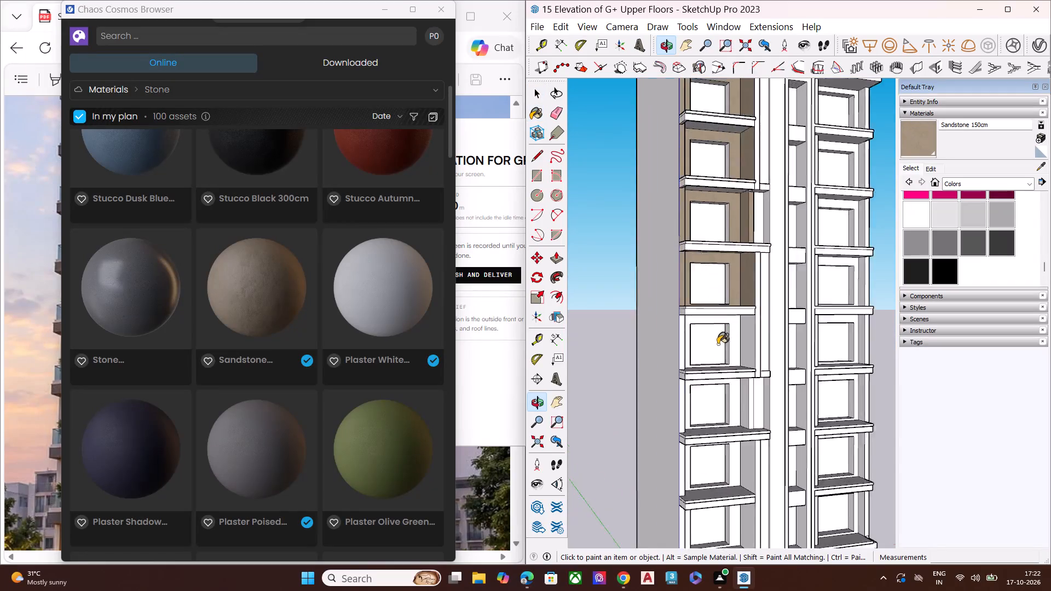
scroll(718, 344, "up", 5)
scroll(669, 326, "up", 8)
left_click(663, 321)
middle_click_drag(701, 321, 574, 320)
scroll(574, 320, "up", 6)
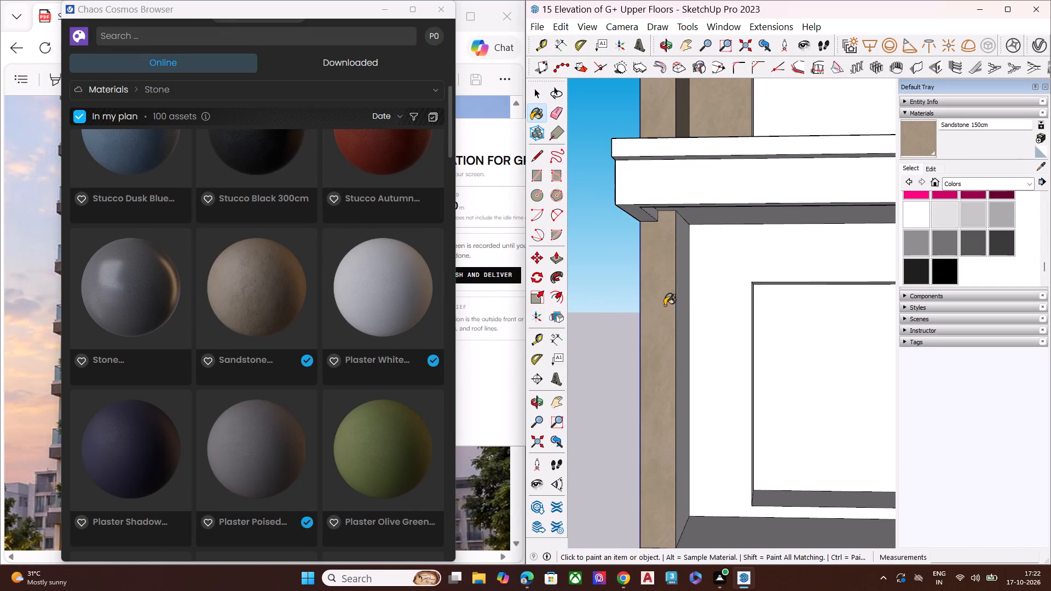
left_click(693, 303)
left_click(682, 306)
scroll(657, 271, "down", 7)
middle_click_drag(656, 274, 840, 278)
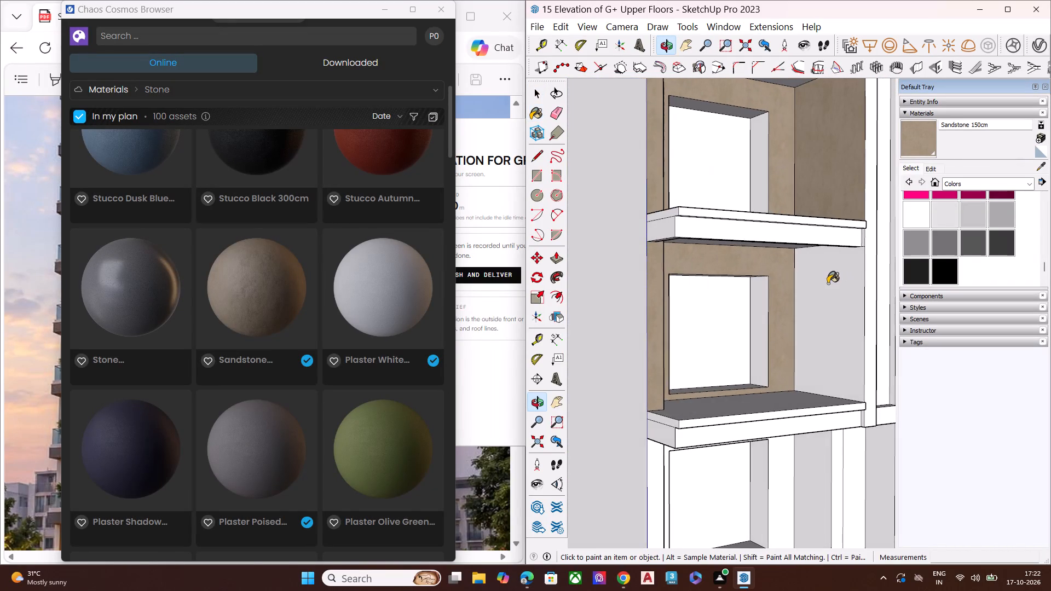
left_click(828, 283)
Paint the outer pillar, back wall and side walls of the left bay's sixth balcony from the top in Sandstone 150cm.
scroll(720, 206, "down", 1)
scroll(720, 206, "up", 1)
scroll(720, 206, "down", 2)
scroll(734, 421, "up", 1)
scroll(733, 422, "down", 2)
scroll(733, 427, "up", 6)
middle_click_drag(727, 391, 731, 277)
scroll(652, 320, "up", 3)
scroll(701, 318, "down", 3)
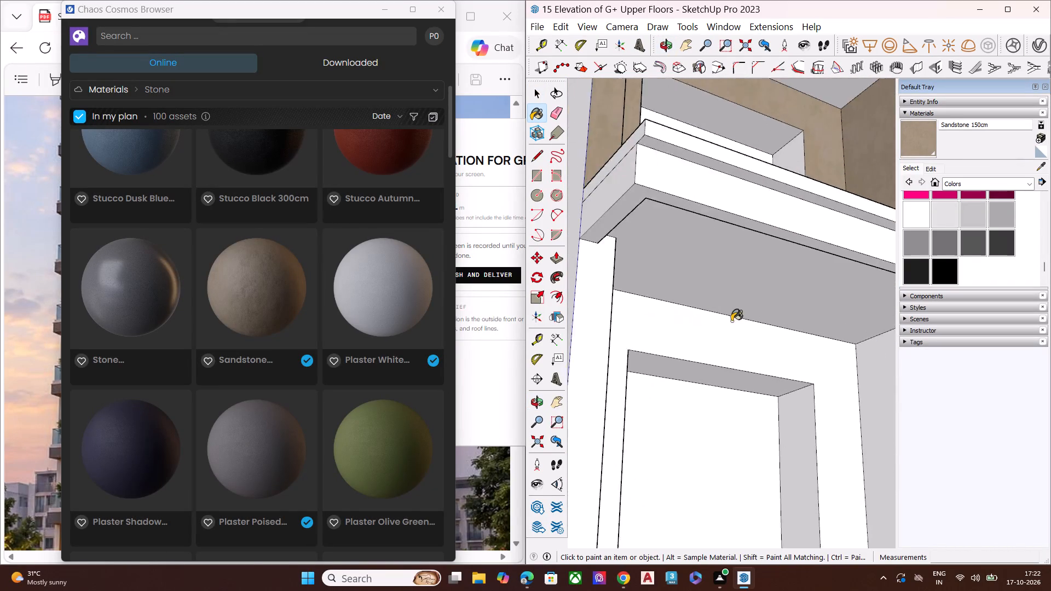
scroll(731, 321, "down", 8)
scroll(748, 320, "up", 2)
scroll(750, 320, "down", 2)
middle_click_drag(786, 349, 578, 375)
scroll(578, 375, "up", 2)
scroll(730, 338, "down", 7)
scroll(641, 386, "up", 2)
scroll(614, 386, "down", 1)
scroll(610, 386, "up", 6)
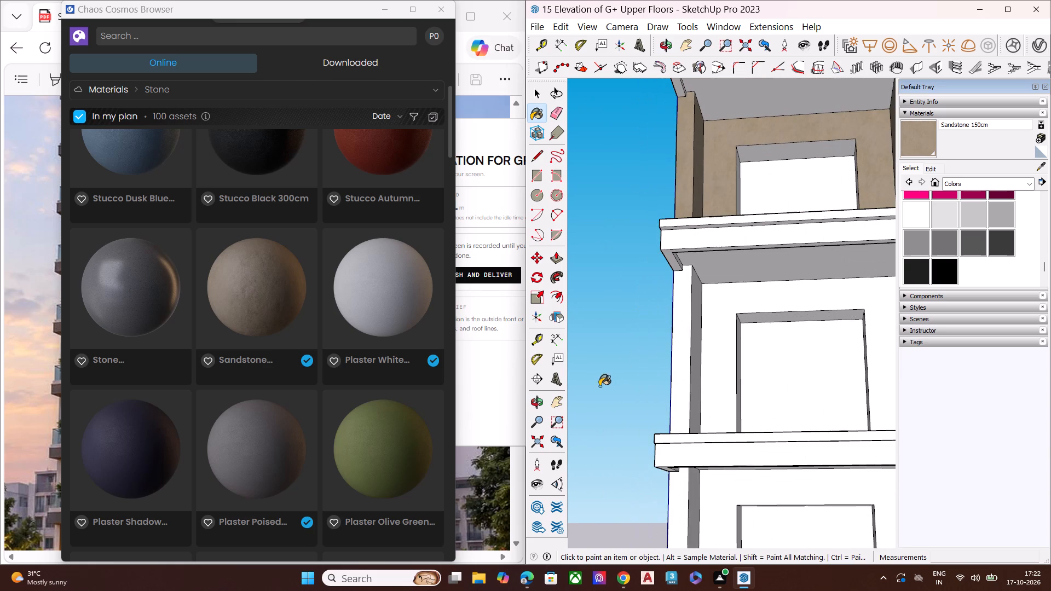
left_click(682, 335)
left_click(696, 335)
left_click(708, 333)
middle_click_drag(711, 330, 917, 347)
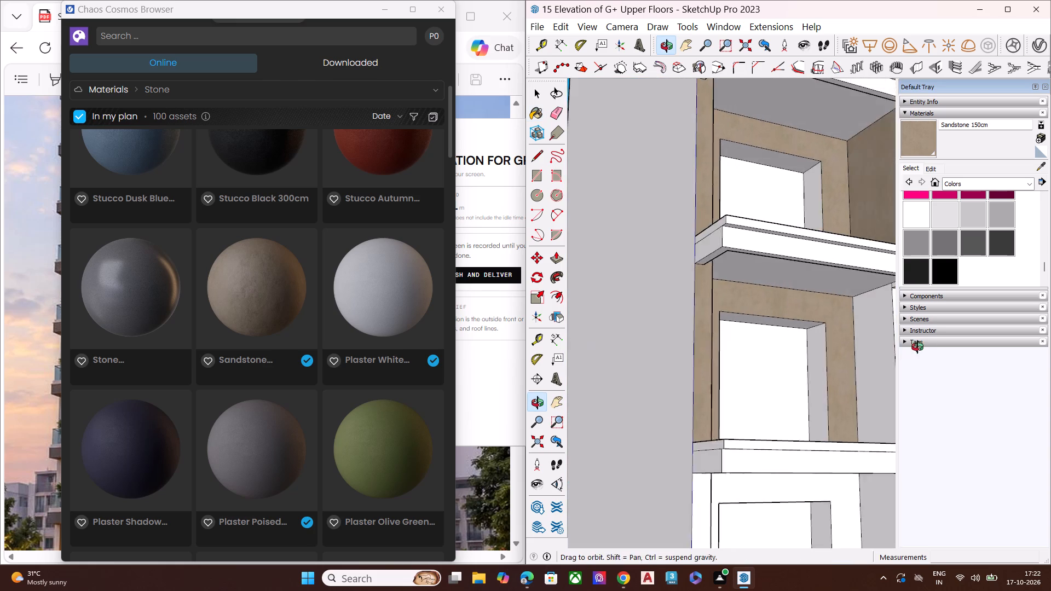
middle_click_drag(917, 347, 922, 347)
scroll(921, 347, "up", 1)
left_click(863, 341)
Paint the outer pillar, back wall and side walls of the left bay's seventh balcony from the top in Sandstone 150cm.
scroll(757, 299, "down", 6)
scroll(732, 430, "up", 7)
left_click(731, 415)
scroll(816, 390, "up", 1)
middle_click_drag(816, 390, 706, 392)
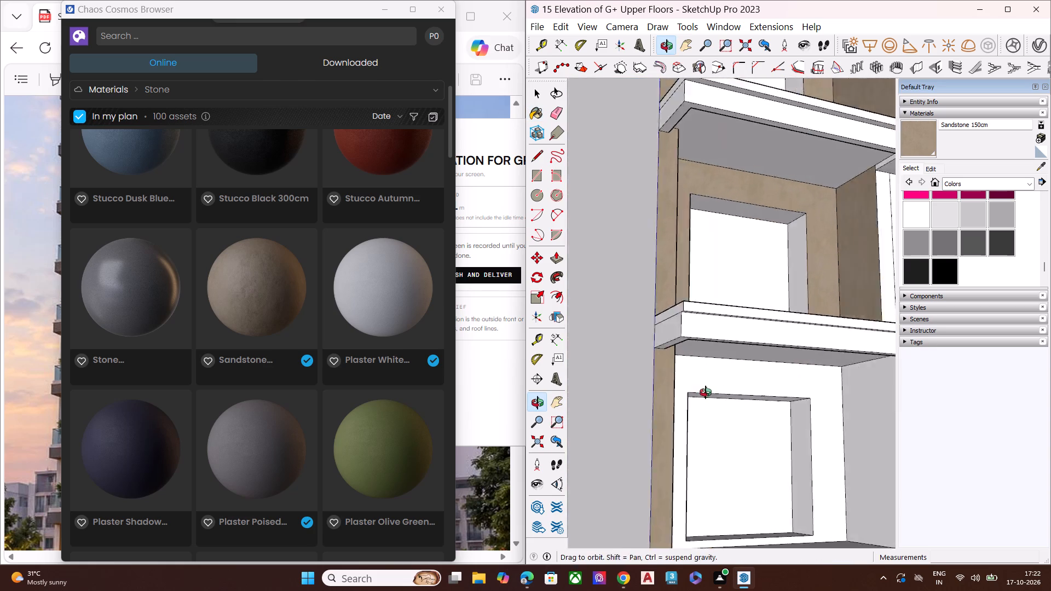
scroll(706, 392, "up", 1)
middle_click_drag(706, 392, 596, 389)
scroll(725, 319, "down", 10)
scroll(782, 324, "up", 1)
scroll(782, 324, "down", 6)
middle_click_drag(753, 369, 601, 377)
scroll(601, 377, "up", 8)
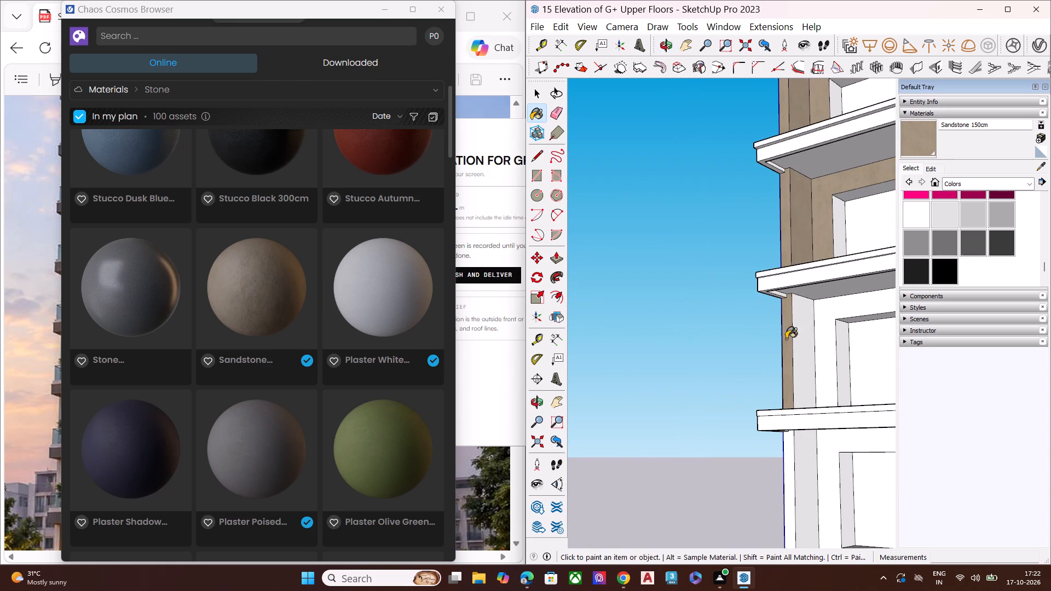
left_click(798, 338)
left_click(823, 352)
scroll(754, 355, "up", 1)
middle_click_drag(754, 355, 1000, 369)
scroll(767, 334, "down", 7)
middle_click_drag(755, 349, 880, 349)
scroll(857, 345, "up", 5)
left_click(823, 338)
Paint the outer pillar, back wall and side walls of the left bay's lowest balcony in Sandstone 150cm.
middle_click_drag(735, 419, 617, 276)
scroll(622, 338, "up", 5)
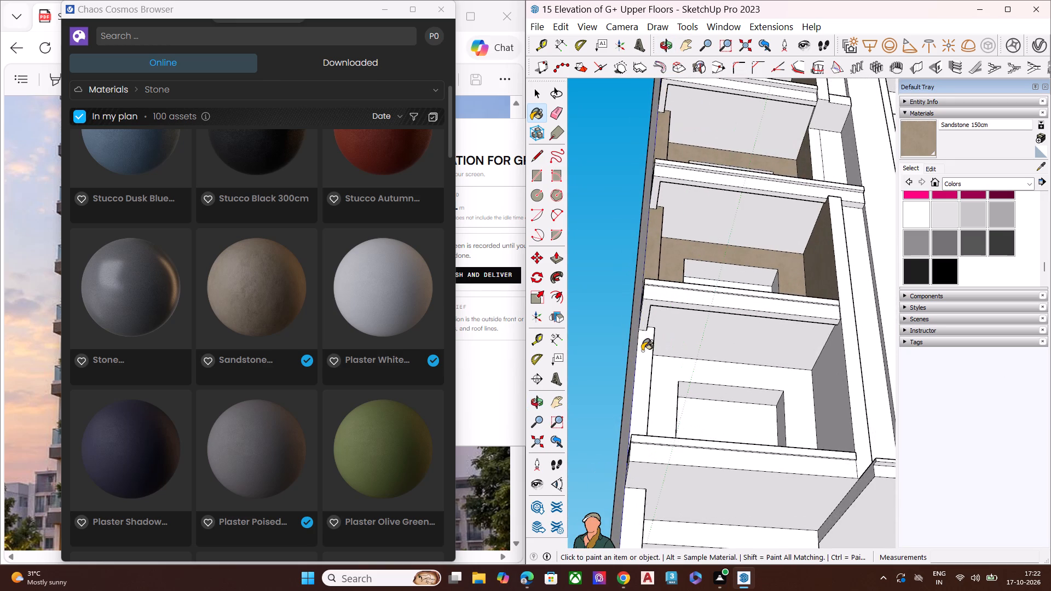
left_click(642, 351)
scroll(770, 352, "up", 1)
middle_click_drag(770, 352, 606, 365)
scroll(602, 368, "up", 1)
left_click(645, 396)
left_click(668, 402)
middle_click_drag(677, 389, 708, 392)
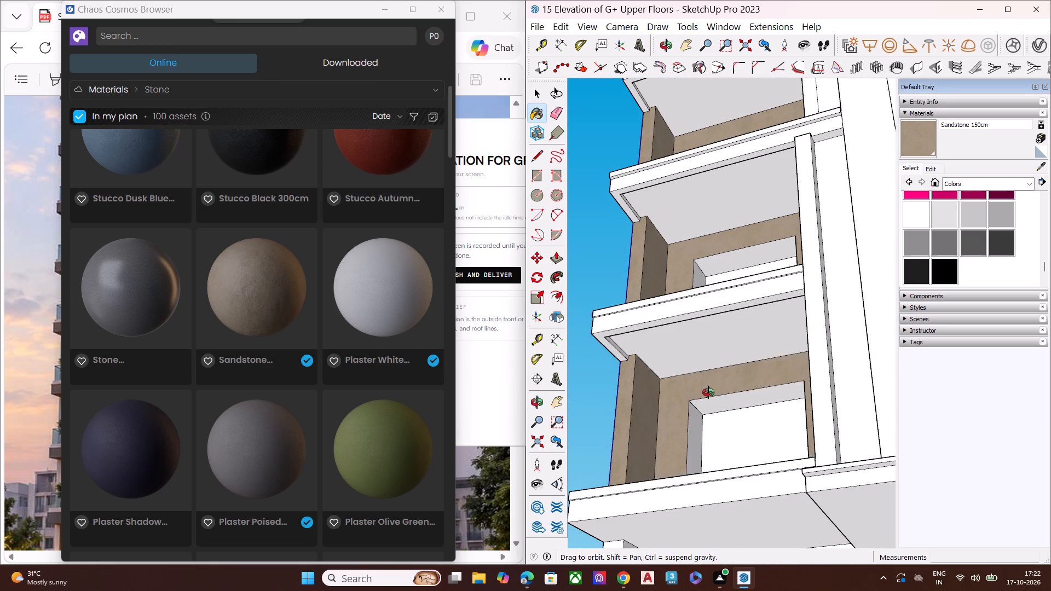
middle_click_drag(708, 392, 925, 428)
scroll(925, 428, "up", 1)
left_click(851, 418)
Paint the back wall and outer side wall of the right bay's uppermost balcony, just below the roof terrace, in Sandstone 150cm.
scroll(791, 334, "down", 1)
scroll(792, 334, "up", 1)
scroll(793, 333, "down", 1)
scroll(793, 333, "up", 2)
scroll(793, 333, "down", 11)
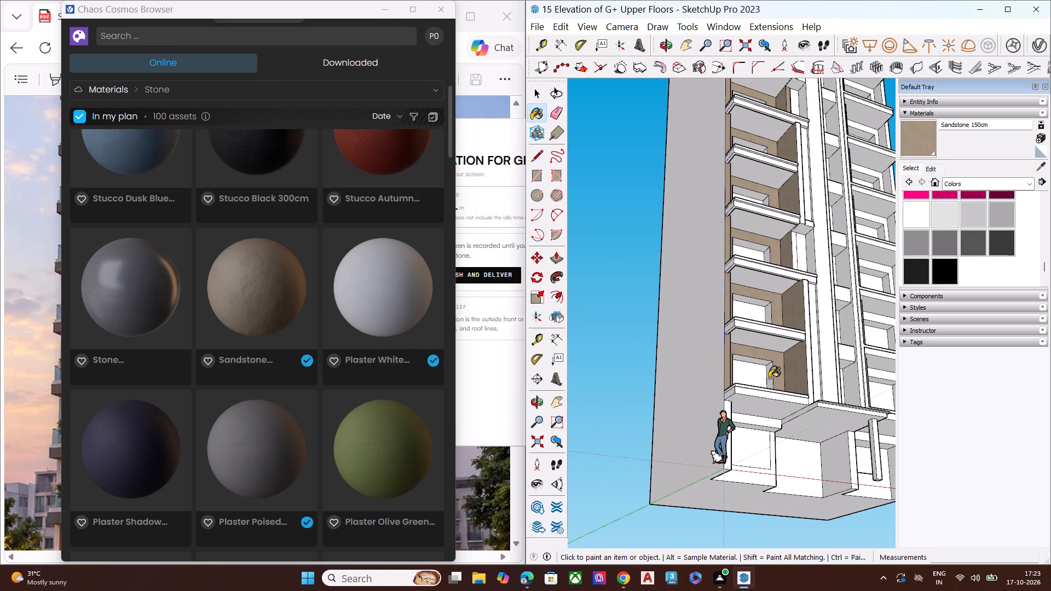
scroll(733, 368, "down", 6)
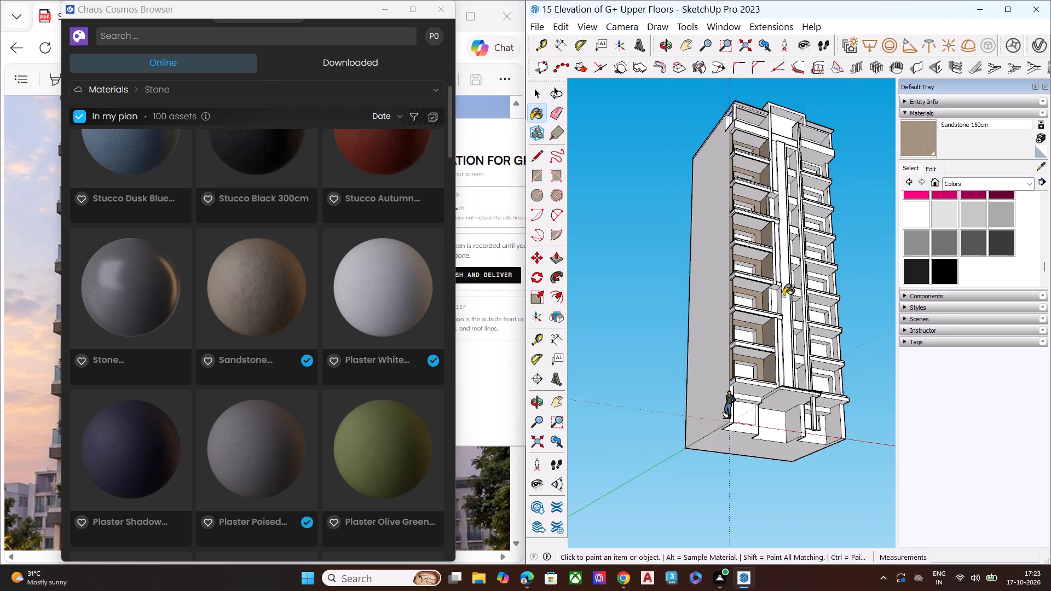
middle_click_drag(782, 297, 739, 418)
scroll(802, 138, "up", 10)
middle_click_drag(768, 235, 506, 244)
scroll(542, 213, "up", 3)
scroll(617, 177, "down", 1)
scroll(620, 176, "up", 1)
scroll(624, 173, "down", 2)
scroll(627, 172, "up", 2)
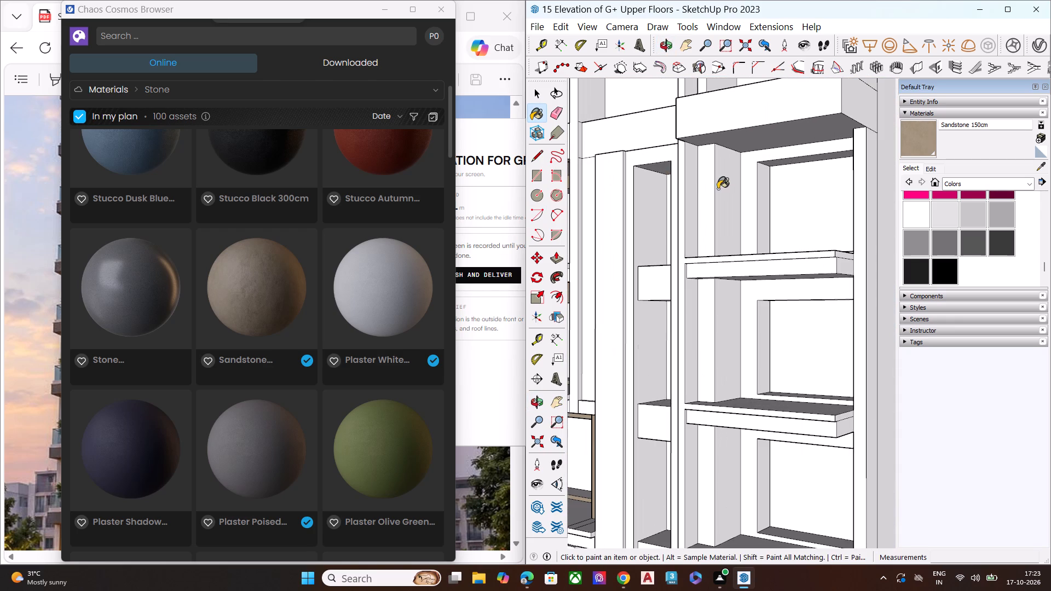
scroll(694, 206, "up", 4)
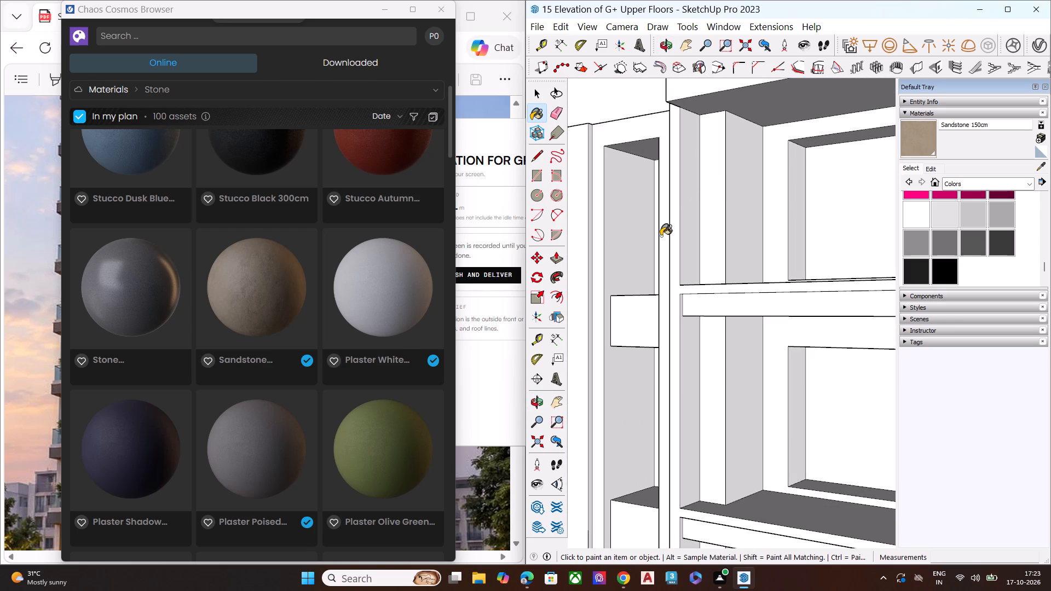
left_click(769, 184)
scroll(703, 222, "down", 1)
scroll(697, 224, "up", 2)
scroll(694, 226, "down", 5)
middle_click_drag(701, 239, 1012, 262)
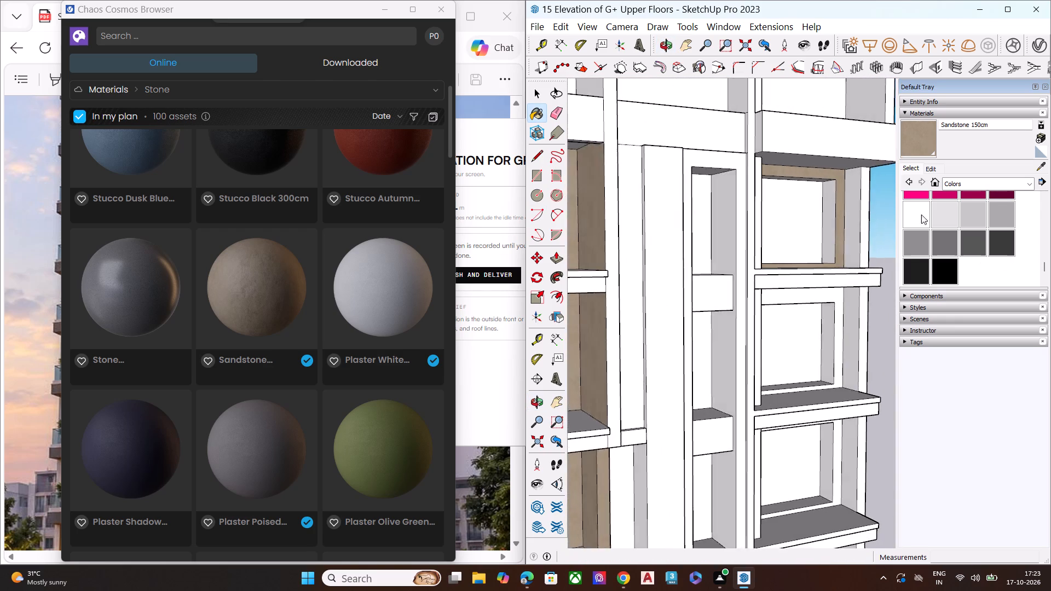
scroll(892, 195, "up", 7)
left_click(850, 184)
Paint the back wall and outer side wall of the right bay's second balcony from the top in Sandstone 150cm.
scroll(816, 245, "down", 3)
middle_click_drag(817, 262, 642, 265)
scroll(666, 182, "down", 7)
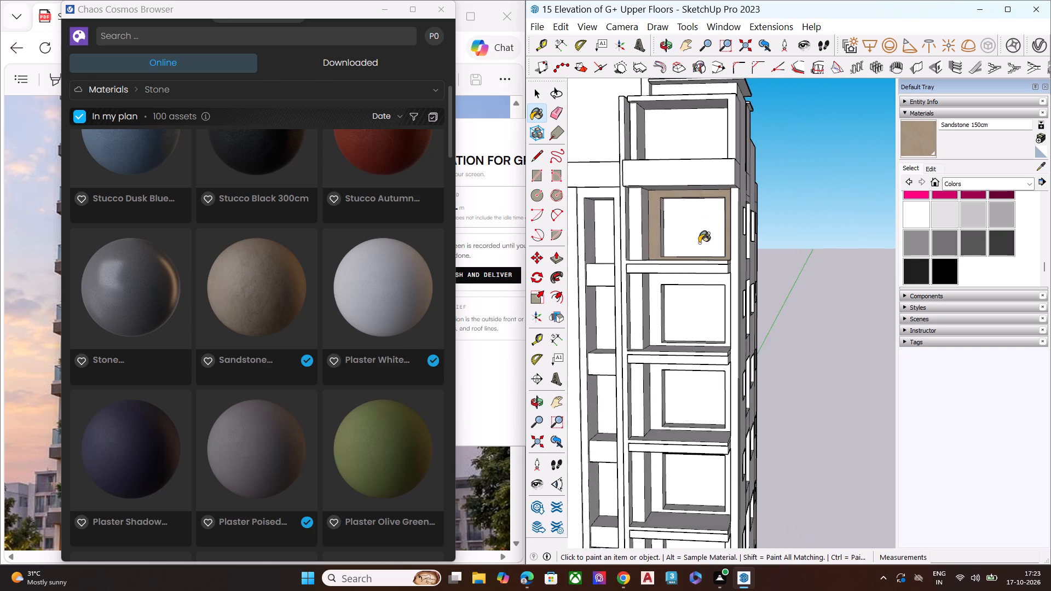
middle_click_drag(648, 284, 616, 281)
scroll(637, 284, "up", 6)
left_click(683, 281)
middle_click_drag(708, 288, 954, 287)
scroll(920, 292, "up", 2)
left_click(861, 291)
Paint the front face of the right bay's outer edge pillar in Sandstone 150cm.
scroll(779, 250, "down", 4)
scroll(836, 308, "up", 1)
scroll(848, 160, "up", 4)
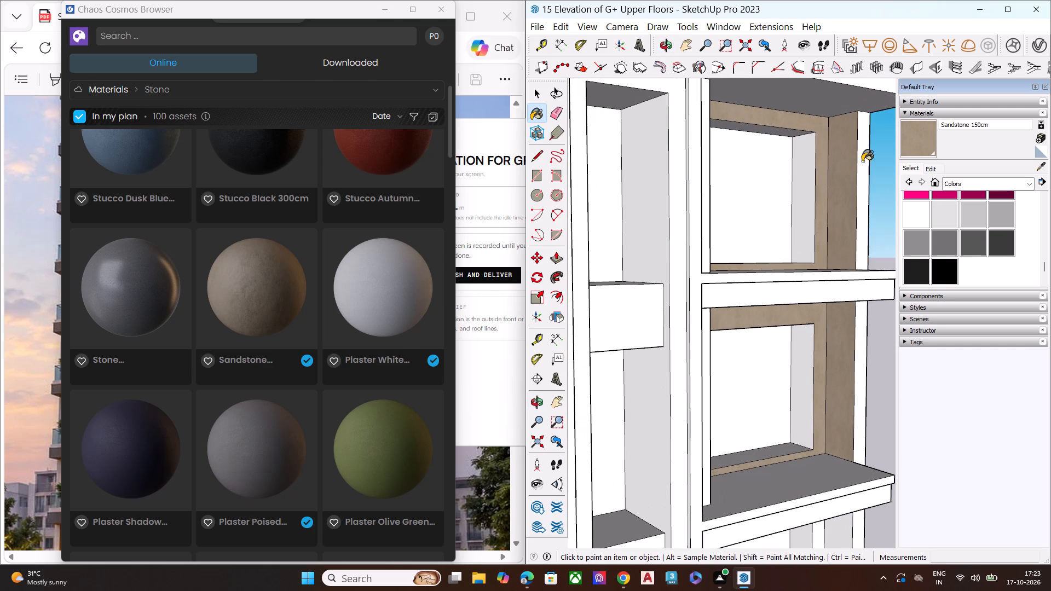
left_click(862, 161)
Apply Sandstone 150cm to the back wall and outer side wall of the right bay's third balcony from the top.
scroll(761, 222, "down", 6)
scroll(764, 309, "up", 2)
scroll(764, 310, "down", 1)
scroll(764, 313, "up", 4)
middle_click_drag(755, 333, 737, 152)
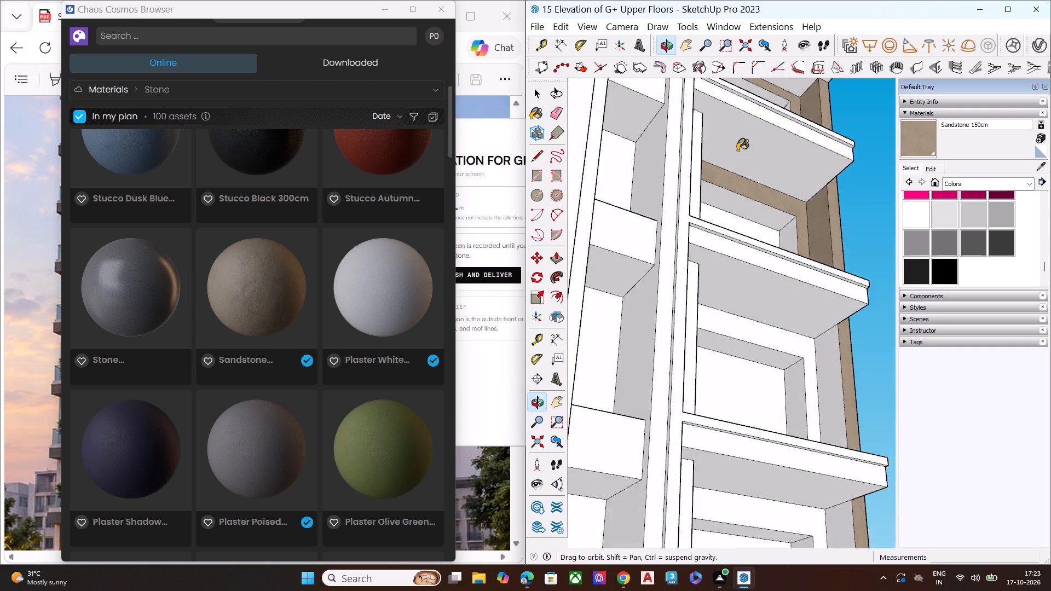
scroll(739, 288, "up", 4)
left_click(746, 335)
left_click(860, 362)
Apply Sandstone 150cm to the back wall and outer side wall of the right bay's fourth balcony from the top.
scroll(784, 269, "down", 7)
middle_click_drag(839, 283, 659, 300)
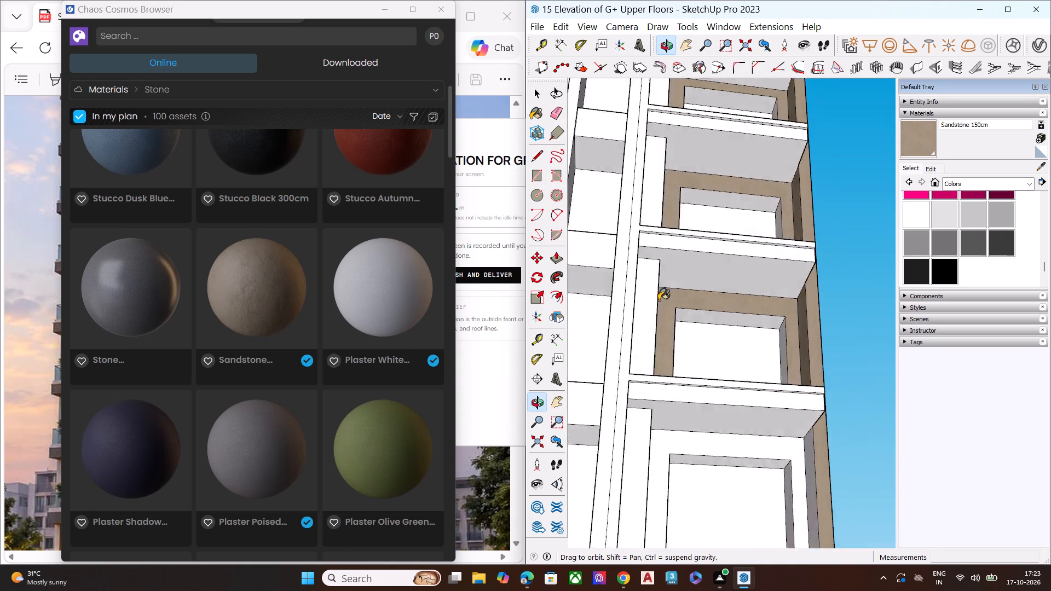
middle_click_drag(659, 300, 663, 300)
scroll(696, 283, "down", 7)
scroll(707, 366, "up", 7)
left_click(668, 364)
scroll(713, 372, "up", 1)
middle_click_drag(717, 372, 882, 378)
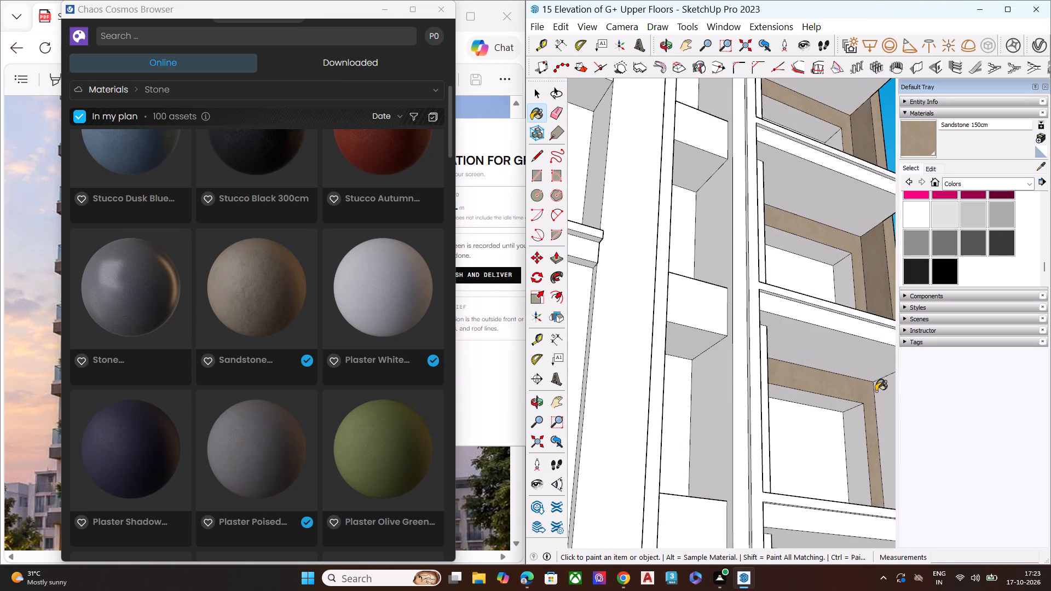
left_click(877, 394)
Apply Sandstone 150cm to the back wall and outer side wall of the right bay's fifth balcony from the top.
scroll(712, 322, "down", 8)
scroll(776, 434, "up", 3)
scroll(784, 440, "down", 2)
scroll(786, 441, "up", 3)
left_click(803, 456)
left_click(817, 465)
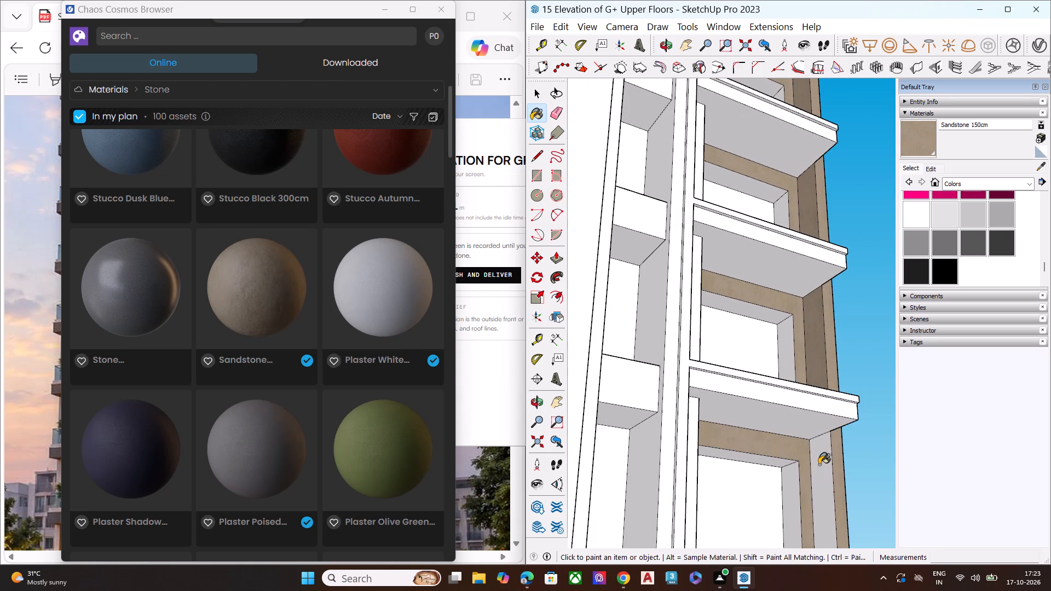
Apply Sandstone 150cm to the back wall and outer side wall of the right bay's sixth balcony from the top.
scroll(743, 298, "down", 5)
scroll(743, 293, "up", 1)
scroll(743, 293, "down", 2)
scroll(743, 293, "up", 1)
scroll(743, 292, "down", 9)
scroll(754, 387, "up", 9)
scroll(771, 375, "down", 2)
scroll(771, 375, "up", 4)
left_click(783, 337)
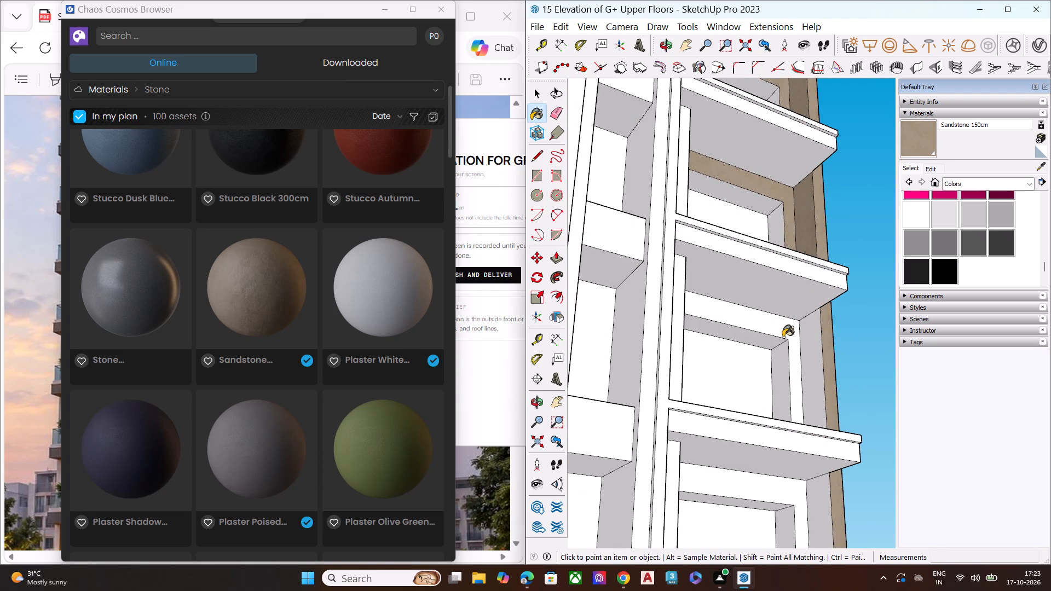
left_click(795, 358)
left_click(804, 359)
Apply Sandstone 150cm to the back wall and outer side wall of the right bay's seventh balcony from the top.
scroll(795, 329, "up", 1)
scroll(794, 328, "down", 7)
scroll(801, 421, "up", 5)
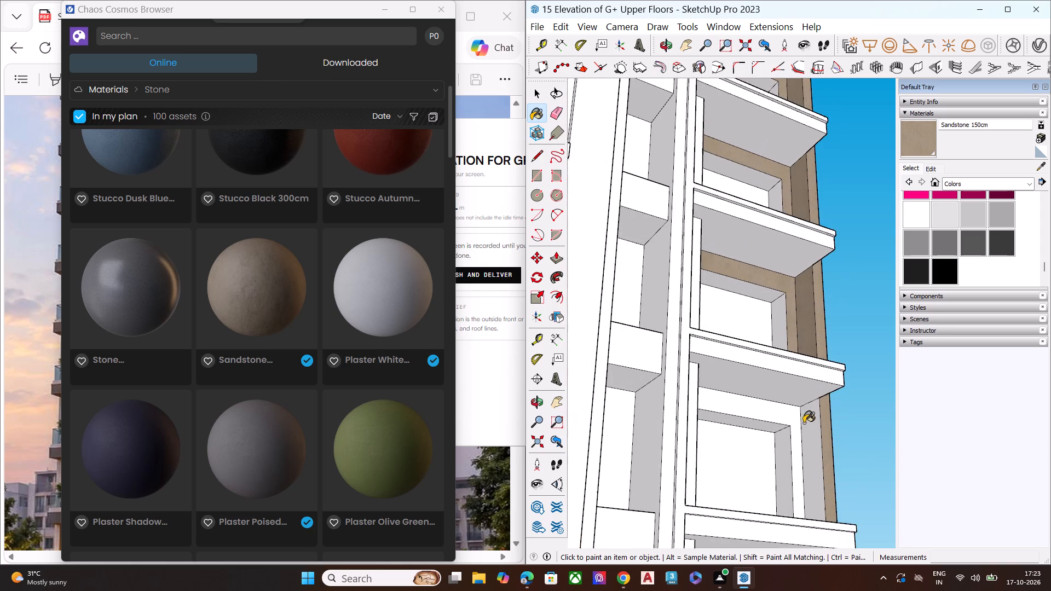
left_click(790, 425)
left_click(805, 432)
Paint the back wall and outer side wall of the right bay's lowest balcony, just above the entrance level, in Sandstone 150cm.
scroll(824, 352, "down", 7)
middle_click_drag(816, 393, 744, 390)
scroll(739, 367, "up", 1)
scroll(769, 303, "down", 7)
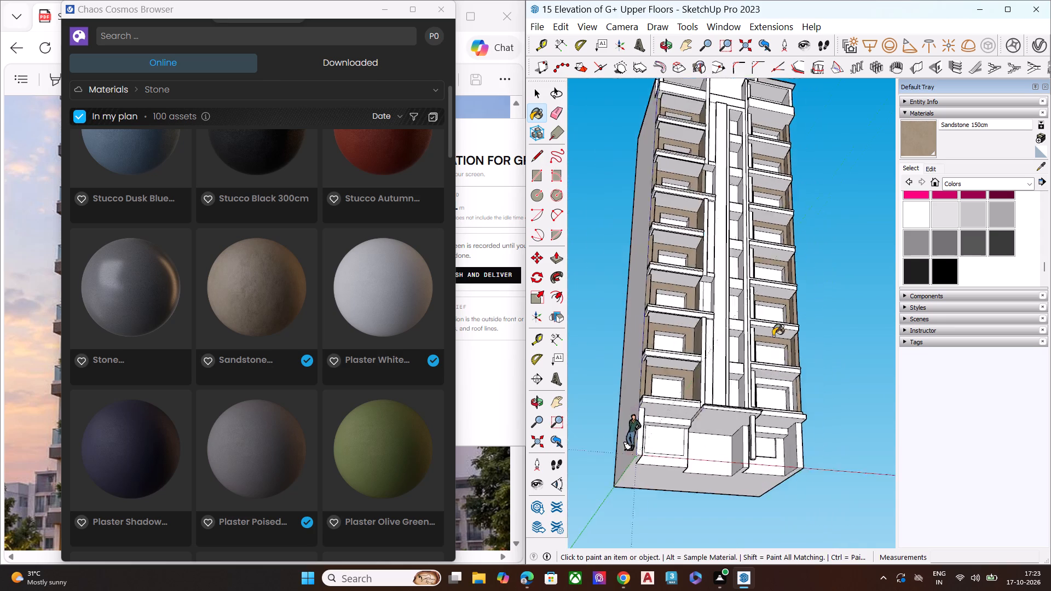
scroll(773, 336, "down", 2)
scroll(764, 420, "up", 18)
left_click(863, 285)
left_click(871, 293)
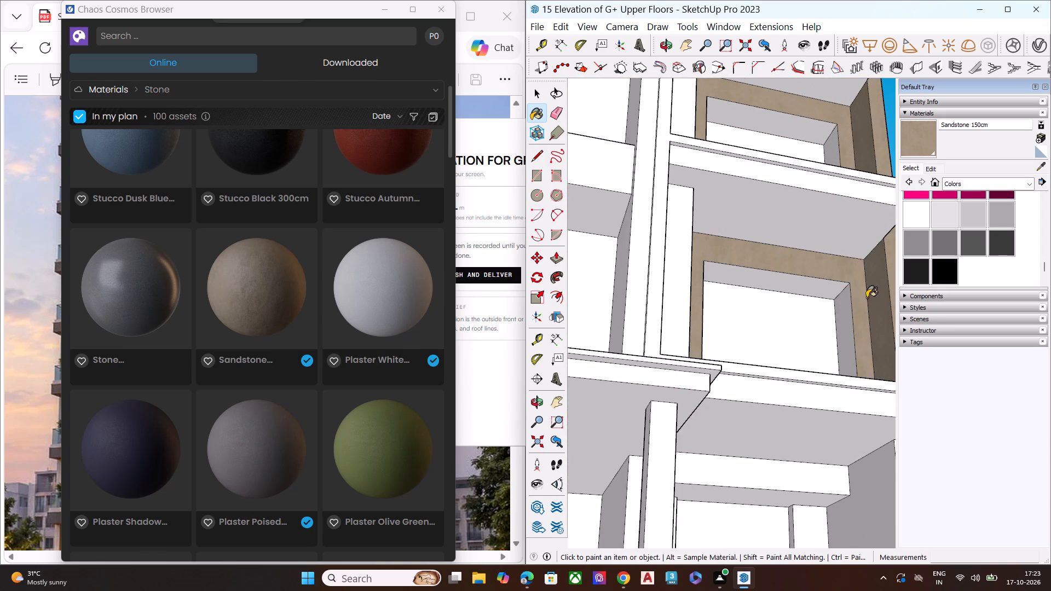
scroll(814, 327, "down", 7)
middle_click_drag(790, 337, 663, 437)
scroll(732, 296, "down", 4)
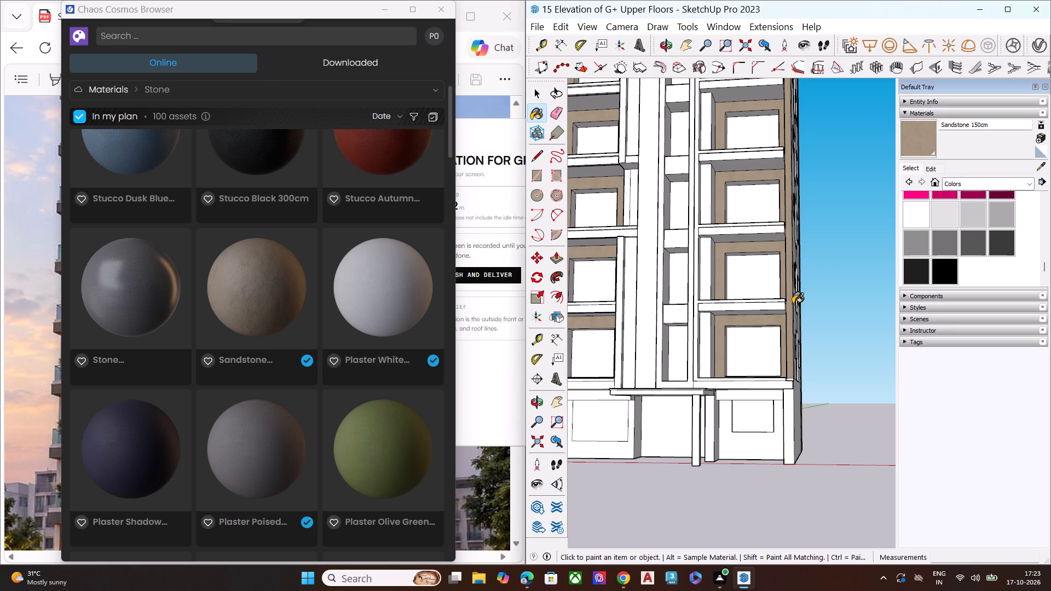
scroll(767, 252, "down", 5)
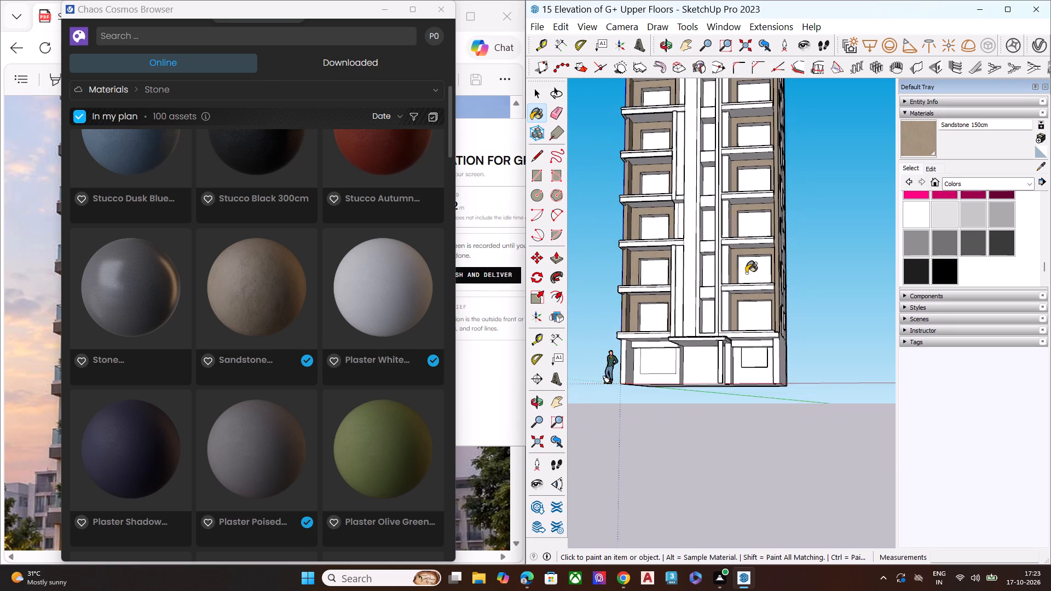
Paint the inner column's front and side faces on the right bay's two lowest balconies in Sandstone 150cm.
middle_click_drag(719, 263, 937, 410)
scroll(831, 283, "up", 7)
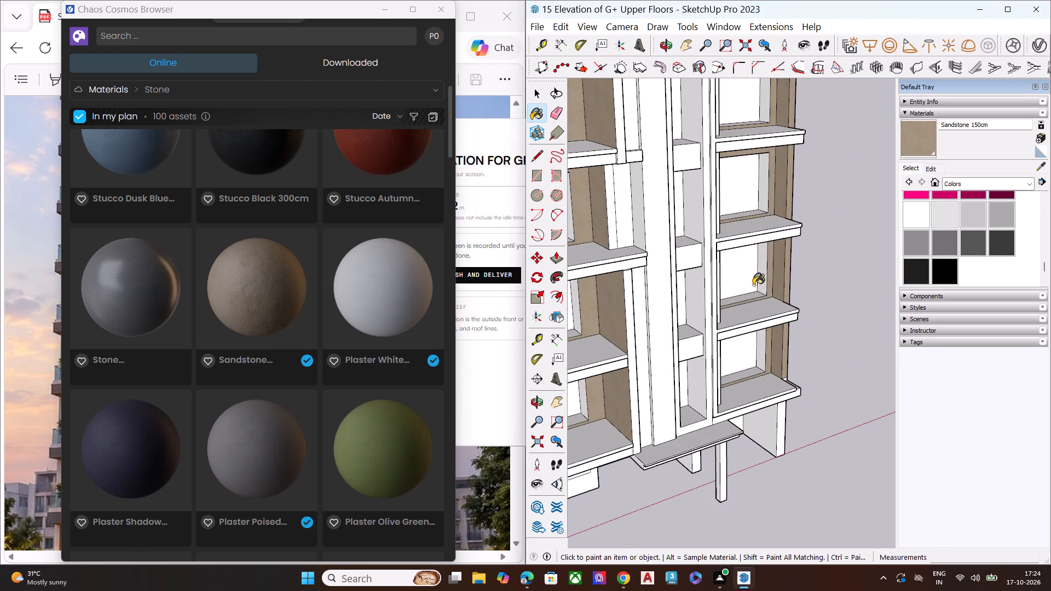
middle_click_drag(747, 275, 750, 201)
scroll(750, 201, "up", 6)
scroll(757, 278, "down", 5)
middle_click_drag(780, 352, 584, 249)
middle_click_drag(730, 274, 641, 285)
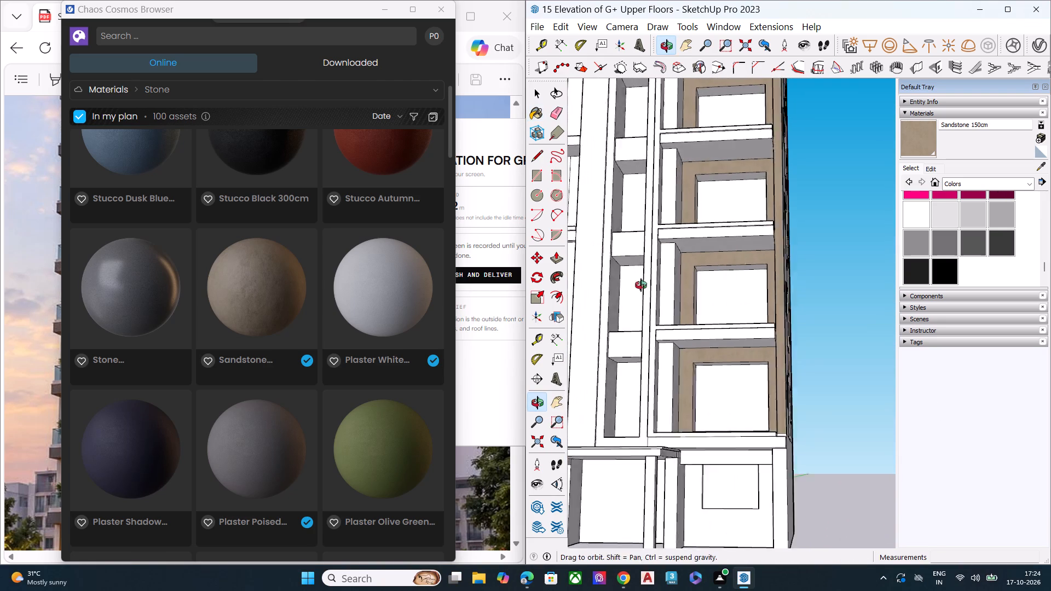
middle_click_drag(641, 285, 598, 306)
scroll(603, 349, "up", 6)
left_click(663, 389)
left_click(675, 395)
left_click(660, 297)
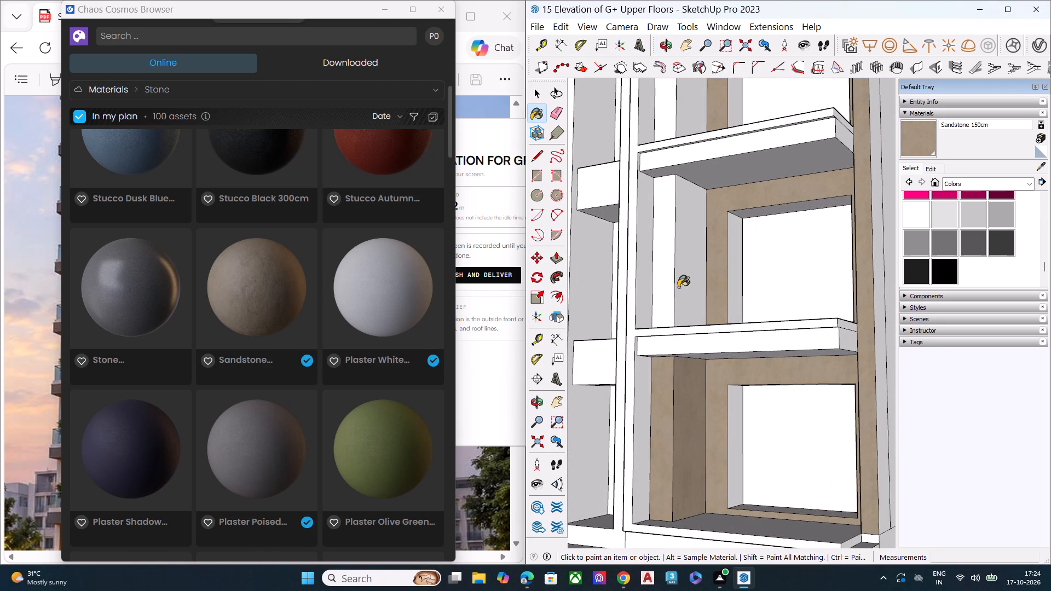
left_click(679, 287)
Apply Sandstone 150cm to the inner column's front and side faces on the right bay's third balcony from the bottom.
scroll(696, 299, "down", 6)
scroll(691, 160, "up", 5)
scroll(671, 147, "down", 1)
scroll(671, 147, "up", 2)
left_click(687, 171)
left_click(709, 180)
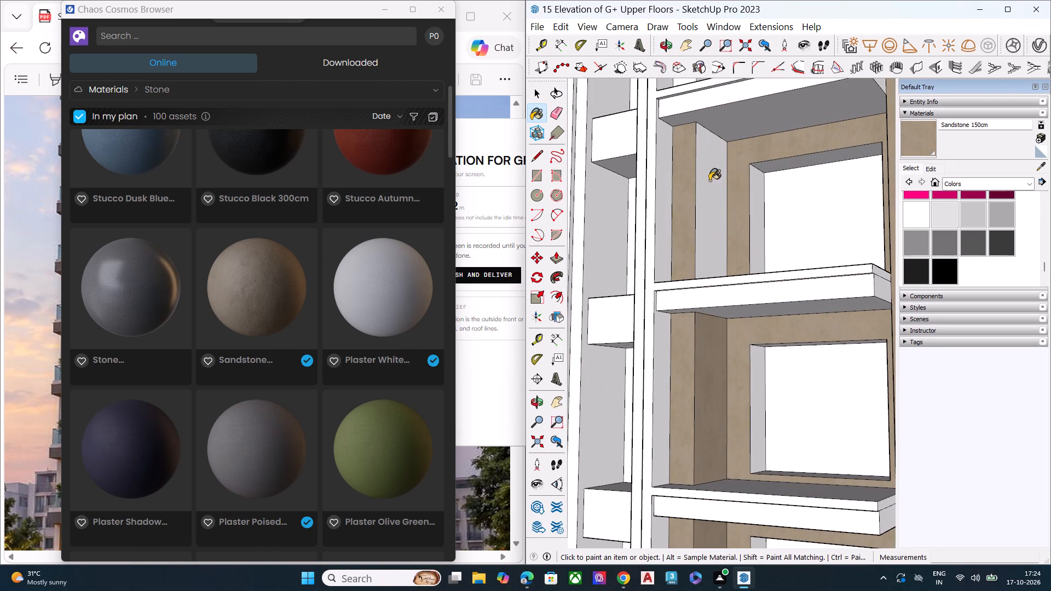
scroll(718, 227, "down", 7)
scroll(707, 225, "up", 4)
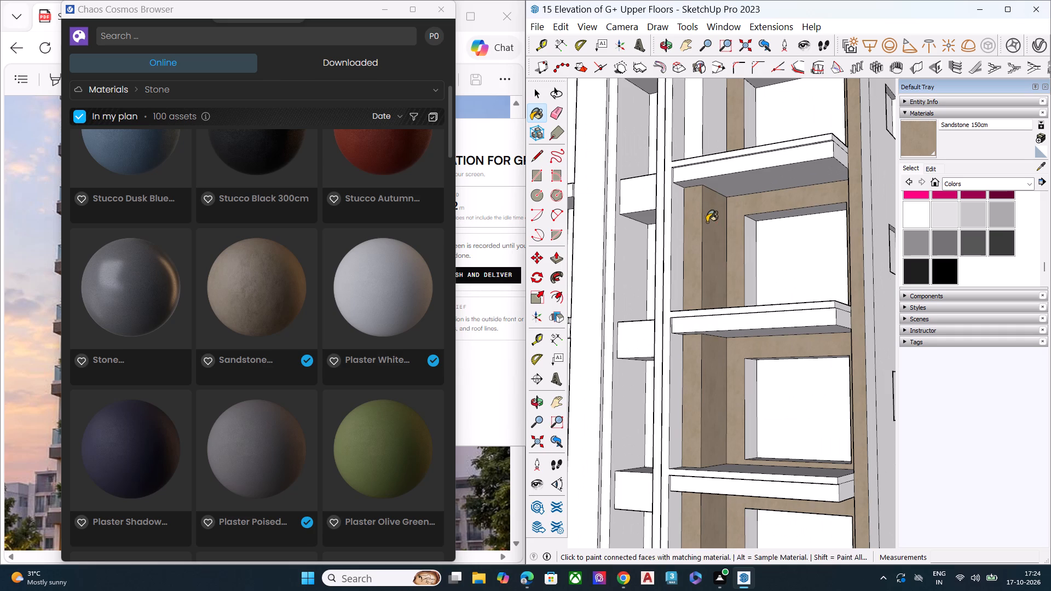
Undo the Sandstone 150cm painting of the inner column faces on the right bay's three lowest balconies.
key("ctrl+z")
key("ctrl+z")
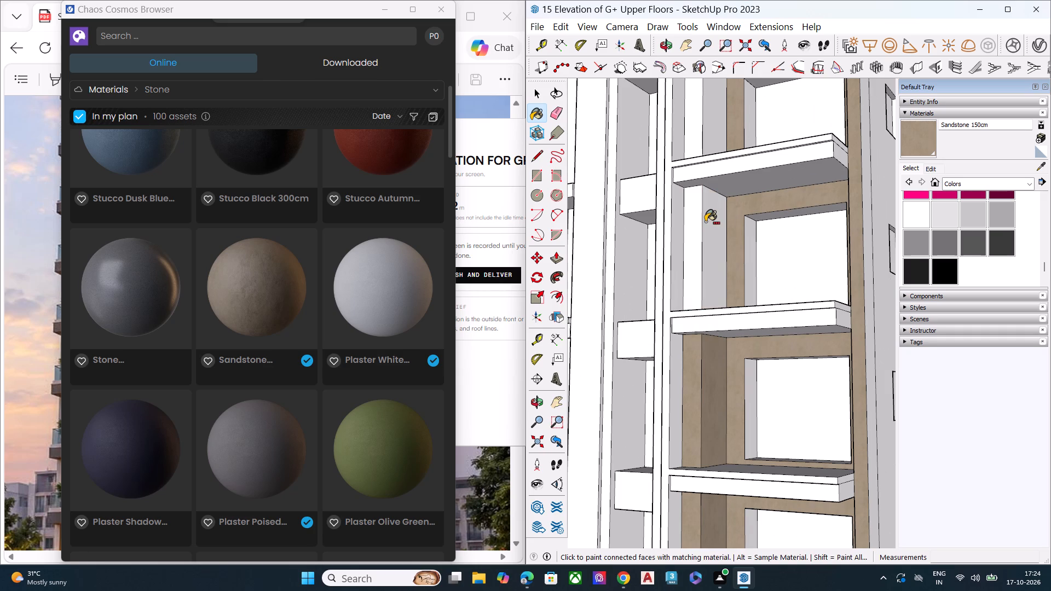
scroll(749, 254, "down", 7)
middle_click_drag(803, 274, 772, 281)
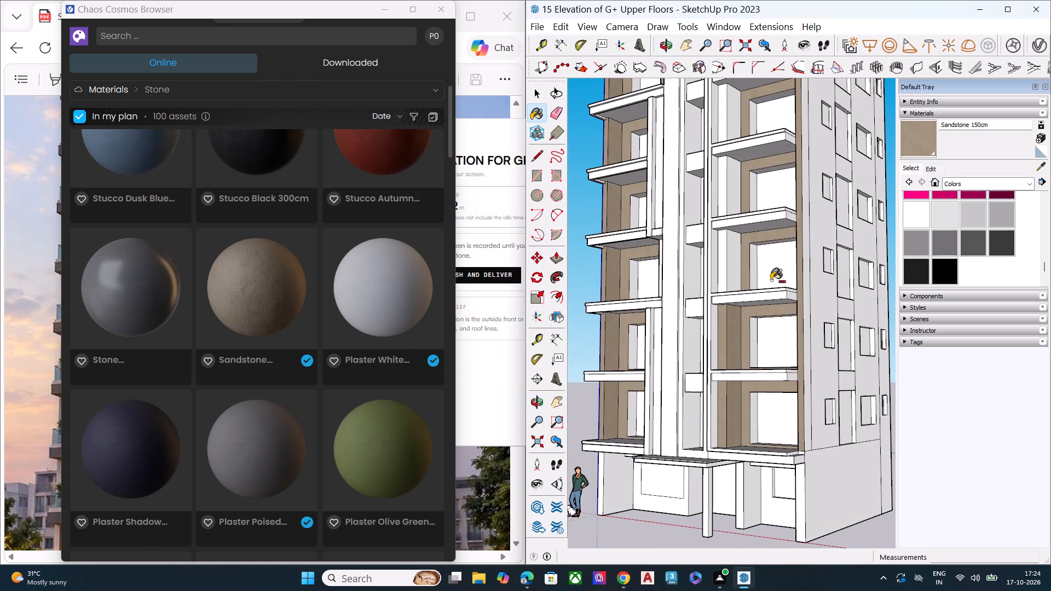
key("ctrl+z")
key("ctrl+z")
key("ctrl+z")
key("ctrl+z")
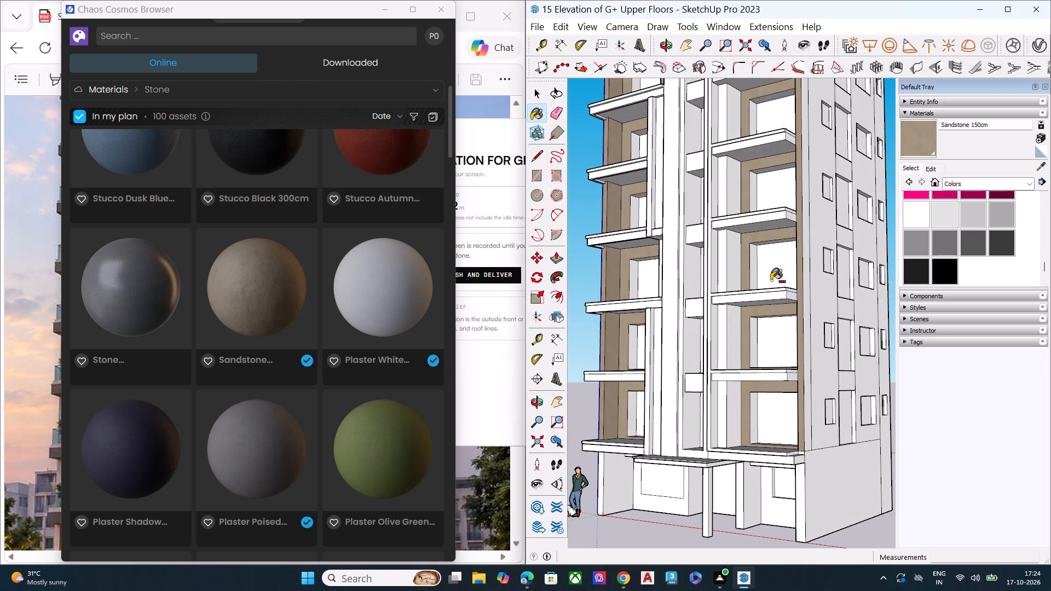
Examine the whole tower facade, comparing the painted balcony walls and unpainted inner columns of both bays from roof to entrance.
scroll(732, 277, "down", 3)
scroll(730, 280, "up", 3)
scroll(729, 281, "down", 1)
scroll(727, 285, "up", 1)
scroll(726, 291, "down", 2)
scroll(726, 291, "up", 2)
scroll(726, 295, "down", 6)
scroll(755, 348, "up", 3)
scroll(744, 413, "down", 6)
scroll(784, 207, "up", 3)
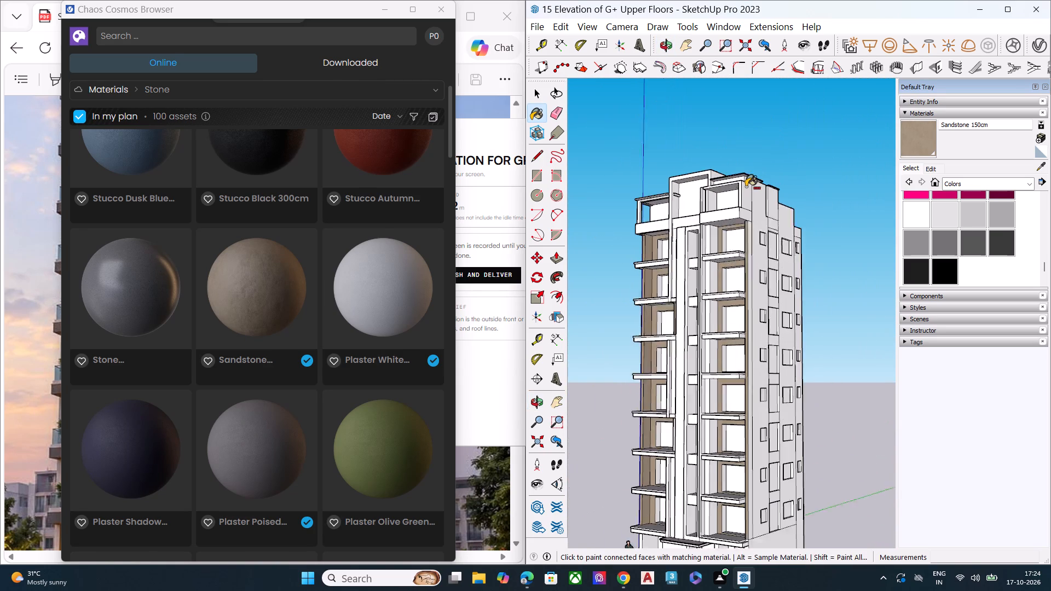
scroll(747, 187, "up", 2)
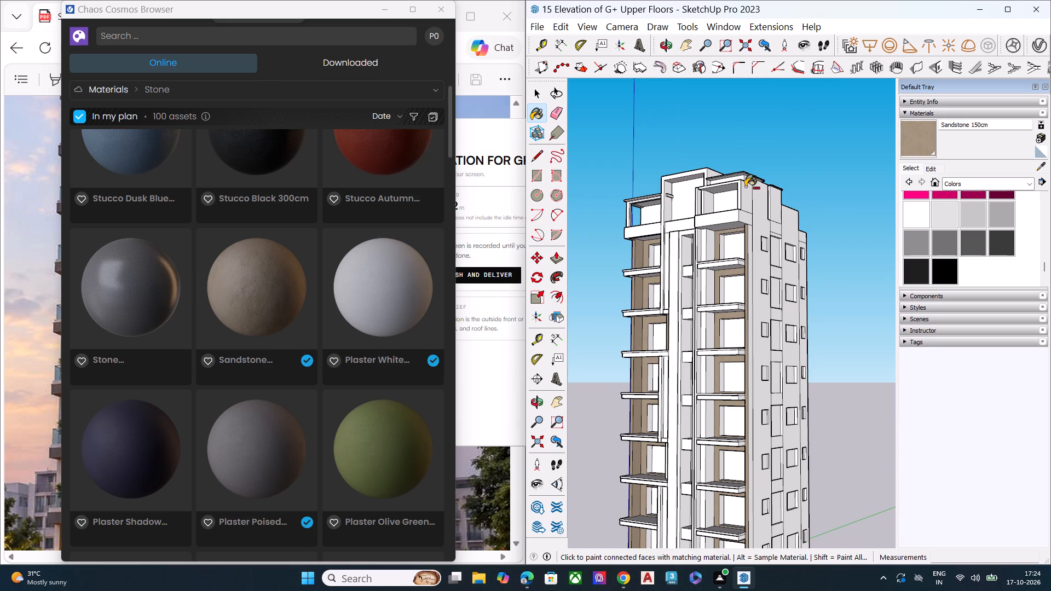
scroll(782, 99, "down", 3)
scroll(691, 270, "down", 1)
scroll(691, 270, "up", 1)
scroll(692, 270, "down", 5)
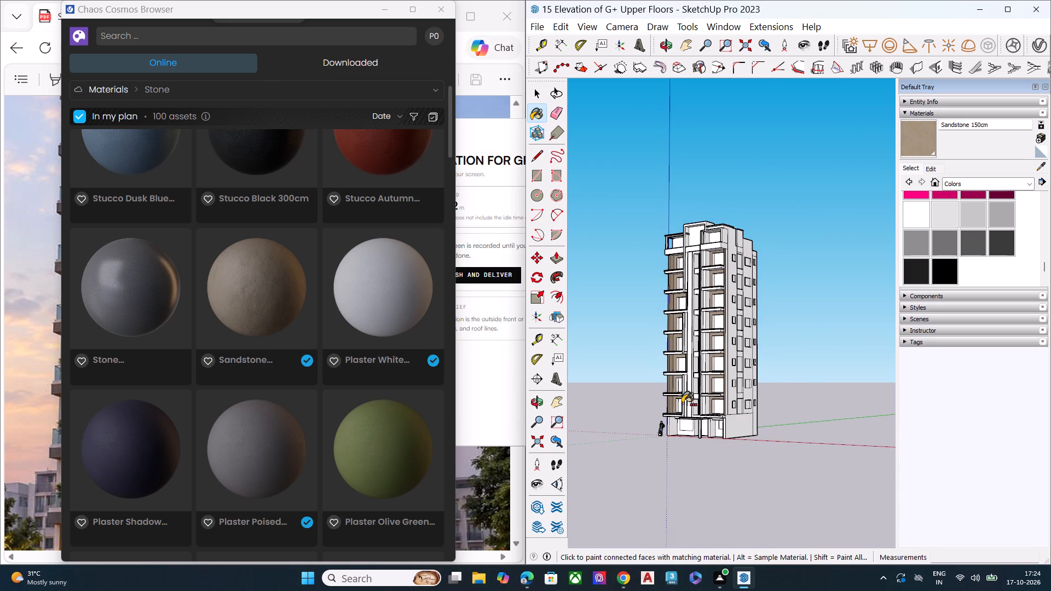
middle_click_drag(680, 414, 667, 443)
scroll(660, 447, "up", 5)
scroll(671, 441, "down", 1)
scroll(677, 442, "up", 1)
scroll(758, 405, "up", 3)
scroll(749, 404, "down", 1)
scroll(737, 401, "up", 6)
scroll(771, 393, "down", 4)
scroll(785, 414, "up", 1)
scroll(788, 415, "down", 1)
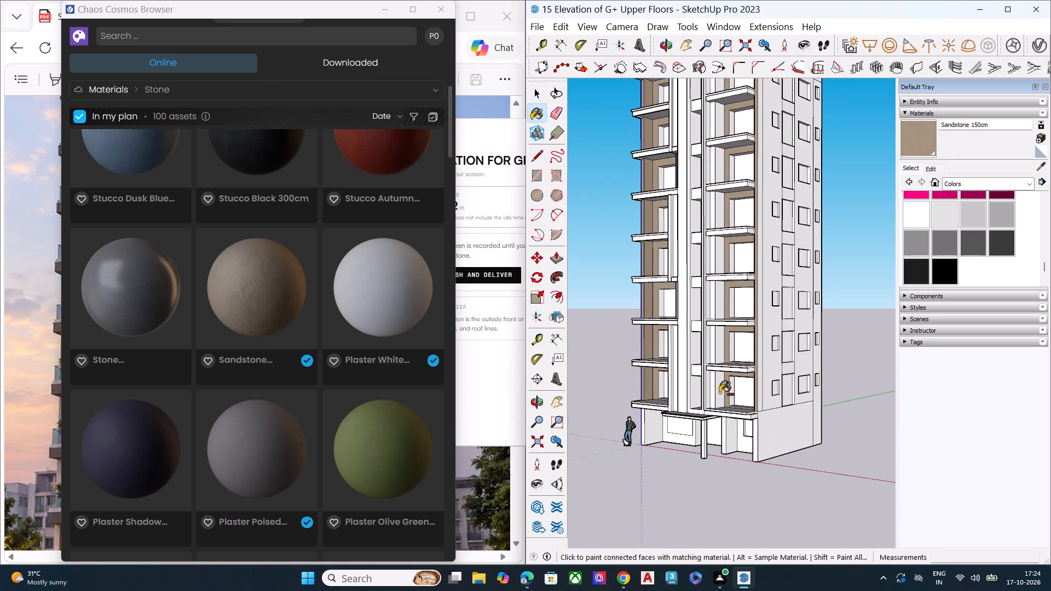
middle_click_drag(686, 329, 904, 331)
scroll(712, 213, "up", 9)
scroll(760, 170, "up", 1)
scroll(760, 170, "down", 1)
scroll(760, 170, "up", 4)
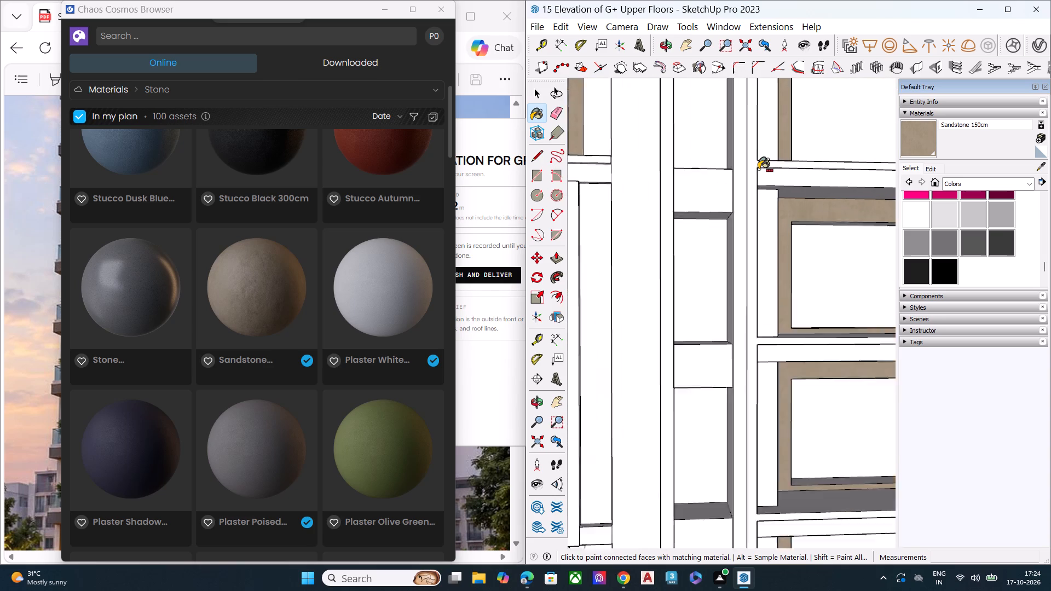
scroll(760, 170, "up", 1)
scroll(766, 192, "down", 8)
scroll(787, 274, "down", 6)
scroll(770, 201, "down", 1)
scroll(770, 217, "up", 1)
scroll(770, 228, "down", 5)
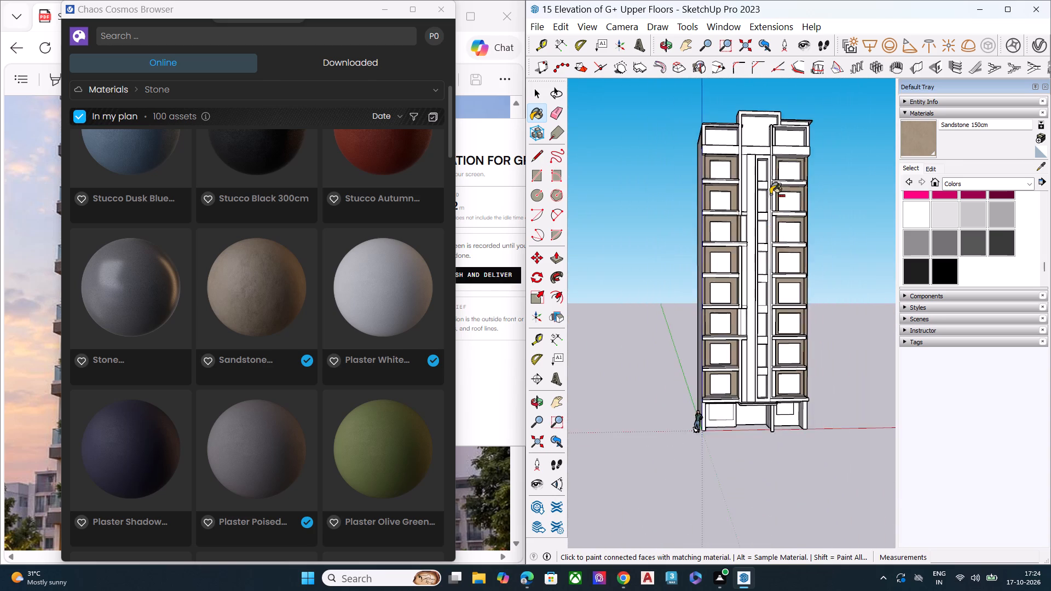
scroll(767, 152, "up", 8)
middle_click_drag(747, 141, 787, 163)
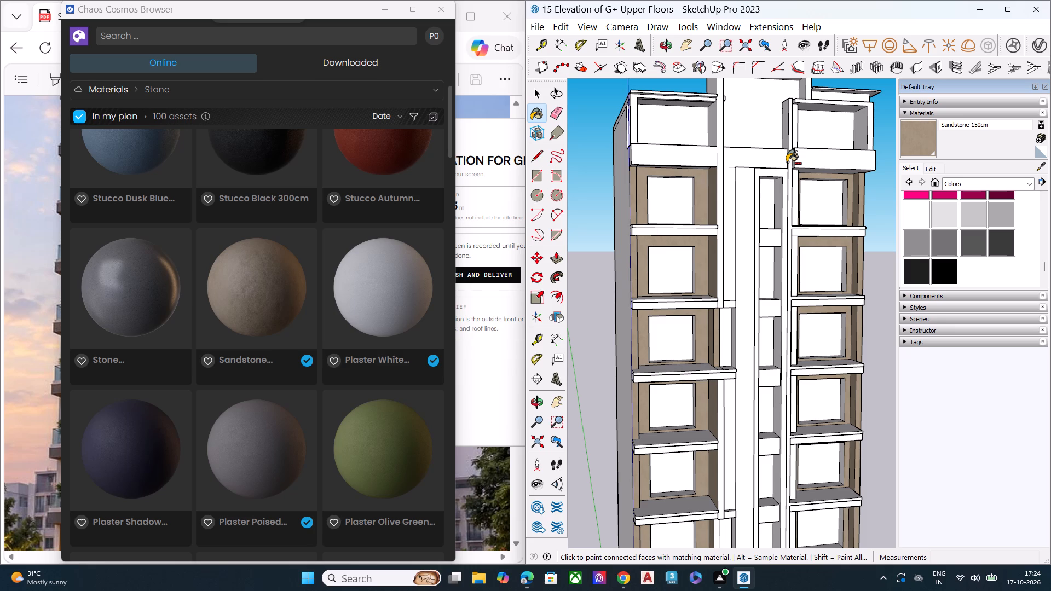
scroll(787, 164, "down", 8)
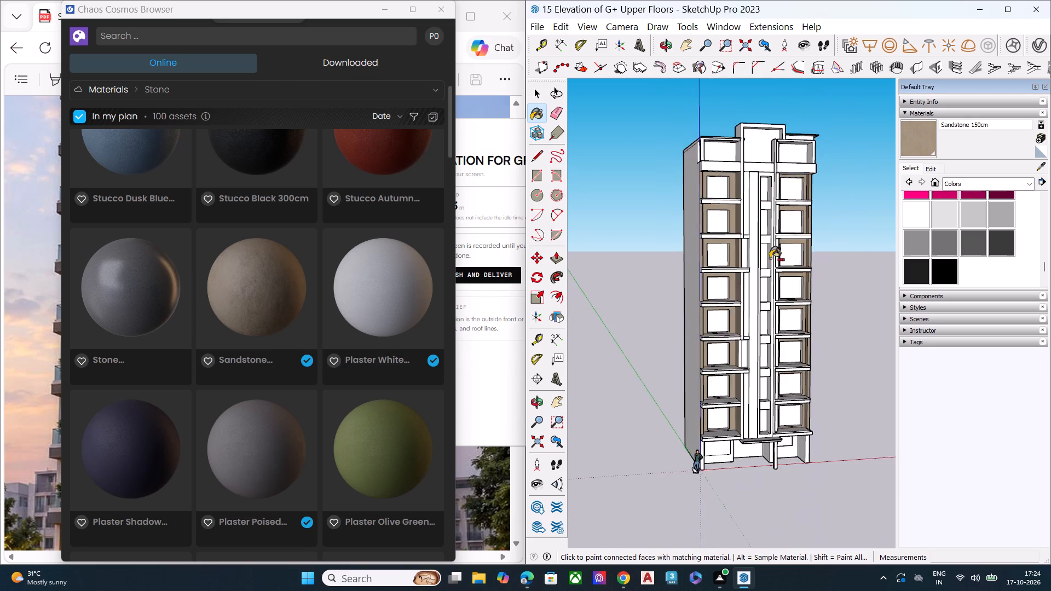
Inspect the lower floors' balcony walls and the central columns from oblique angles, focusing on the left bay's inner side walls.
middle_click_drag(769, 270, 609, 332)
scroll(738, 501, "up", 8)
middle_click_drag(759, 427, 665, 252)
scroll(711, 315, "up", 9)
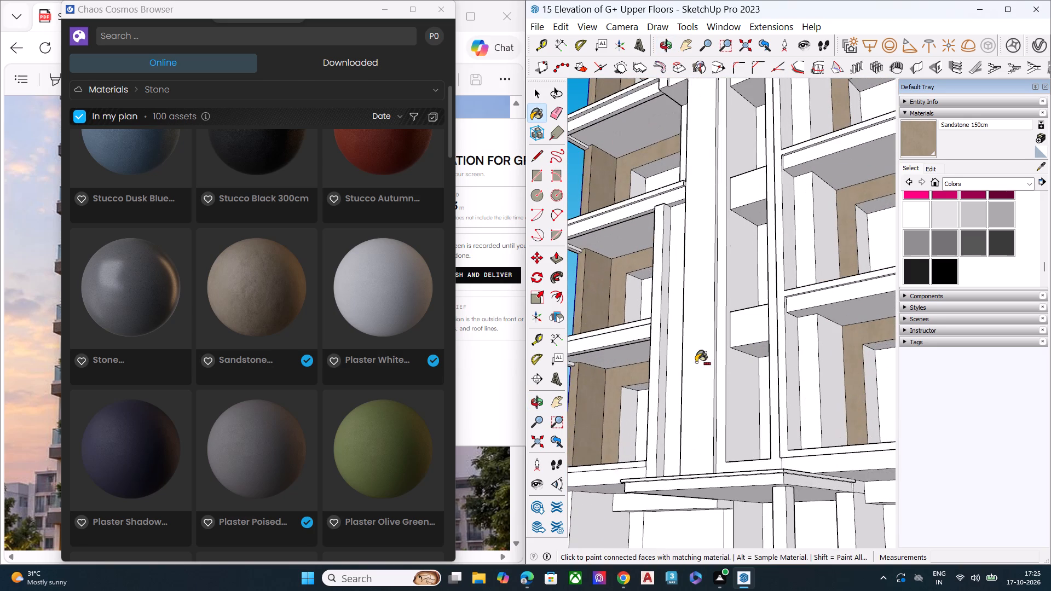
scroll(675, 332, "up", 1)
scroll(674, 332, "down", 1)
scroll(674, 332, "up", 6)
scroll(698, 355, "down", 3)
scroll(730, 378, "up", 1)
scroll(733, 380, "down", 4)
middle_click_drag(665, 352, 883, 361)
middle_click_drag(729, 334, 852, 420)
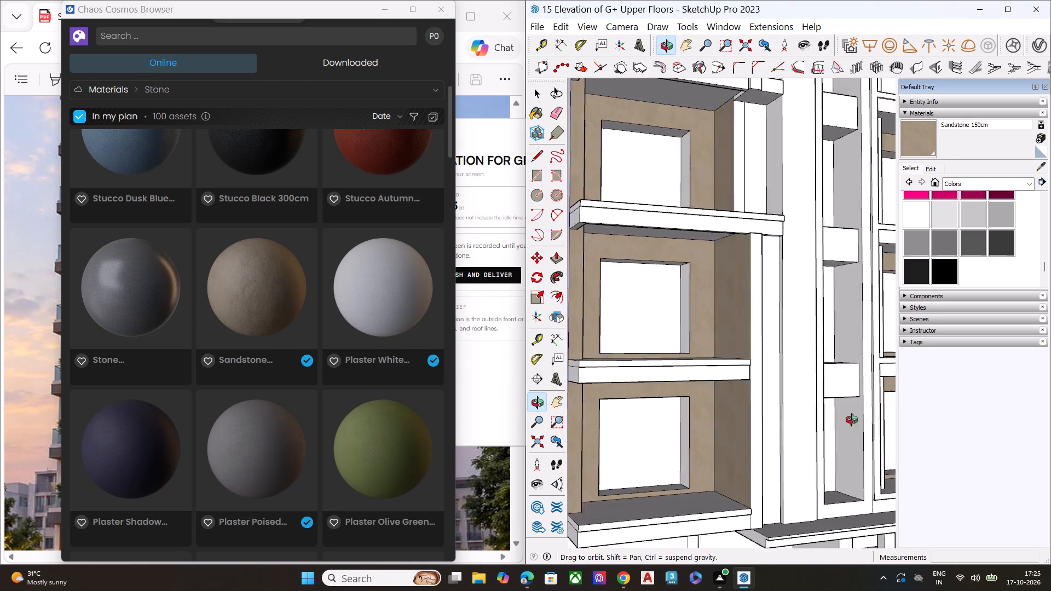
middle_click_drag(852, 420, 858, 421)
middle_click_drag(738, 298, 835, 346)
scroll(821, 298, "up", 1)
scroll(711, 316, "down", 5)
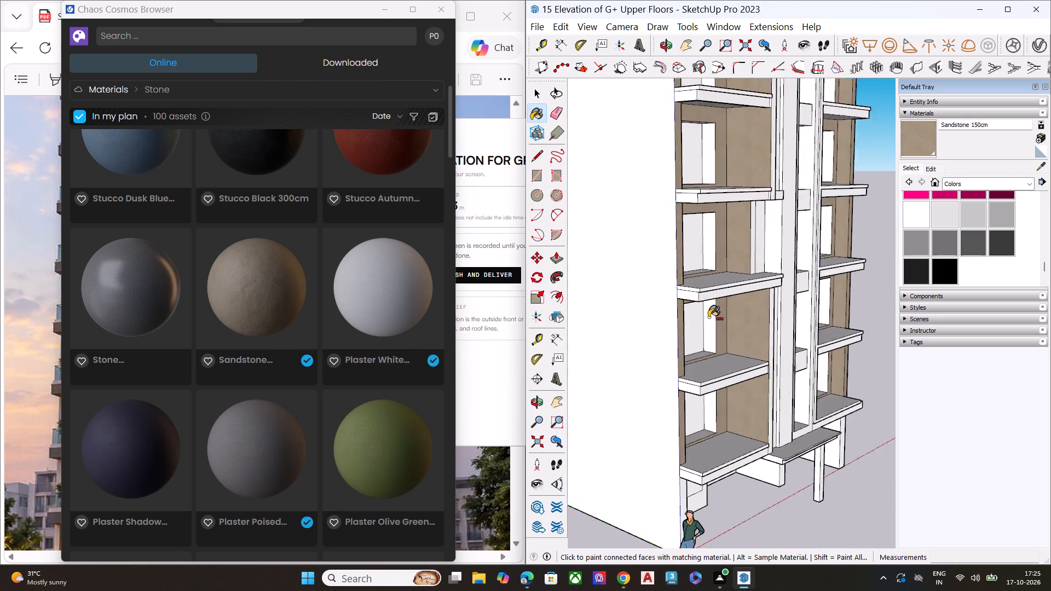
scroll(710, 318, "down", 2)
middle_click_drag(737, 316, 743, 235)
scroll(744, 233, "up", 3)
scroll(744, 231, "down", 1)
scroll(744, 231, "up", 3)
scroll(738, 251, "down", 1)
middle_click_drag(741, 218, 750, 199)
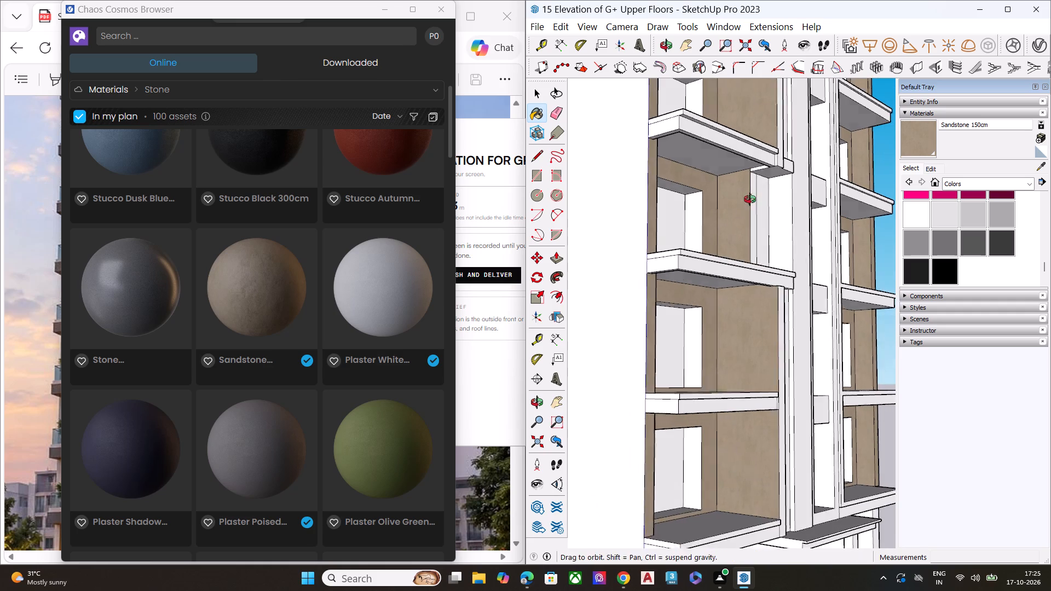
middle_click_drag(750, 199, 755, 168)
scroll(755, 168, "up", 1)
scroll(751, 221, "down", 5)
scroll(757, 273, "down", 2)
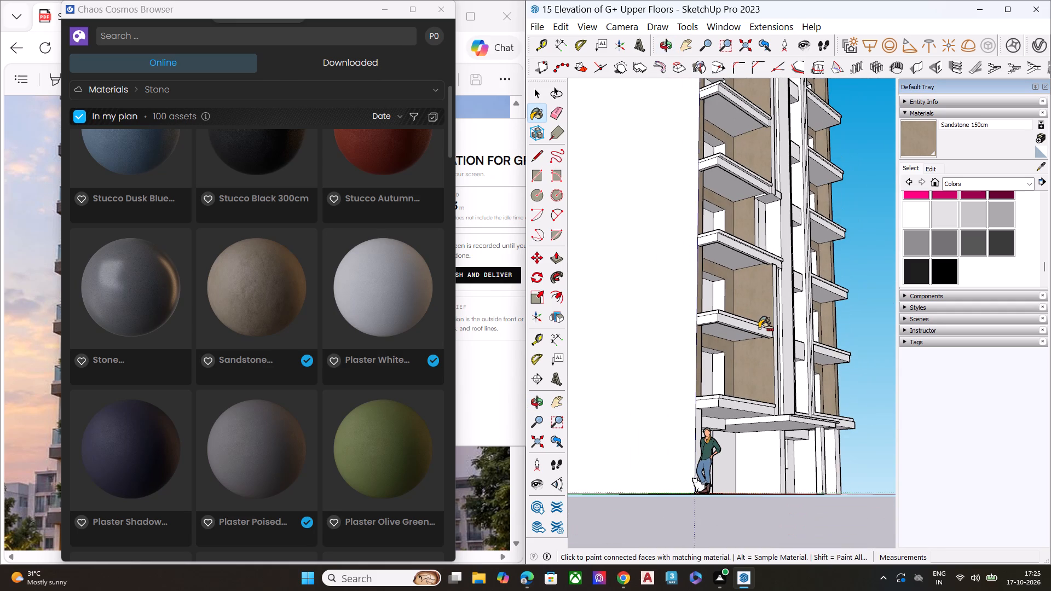
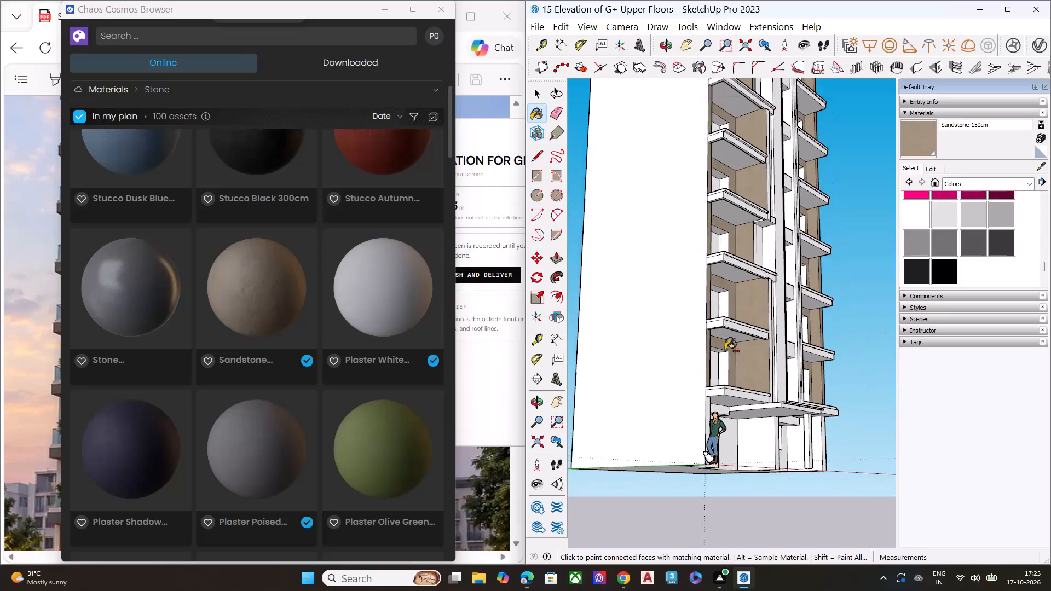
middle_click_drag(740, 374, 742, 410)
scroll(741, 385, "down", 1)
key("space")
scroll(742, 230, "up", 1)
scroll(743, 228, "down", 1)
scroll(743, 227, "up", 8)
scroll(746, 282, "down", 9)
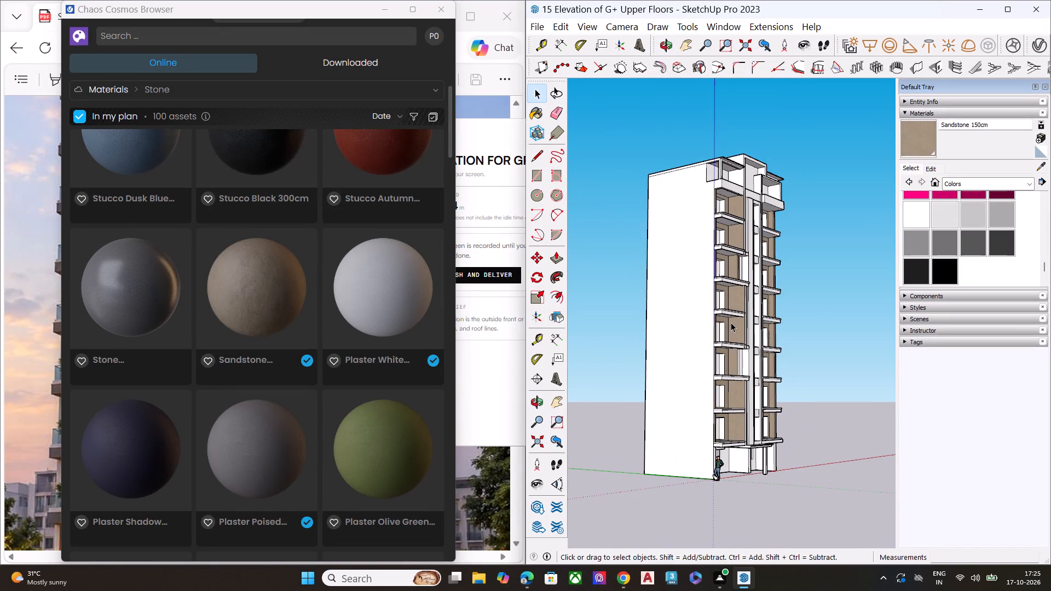
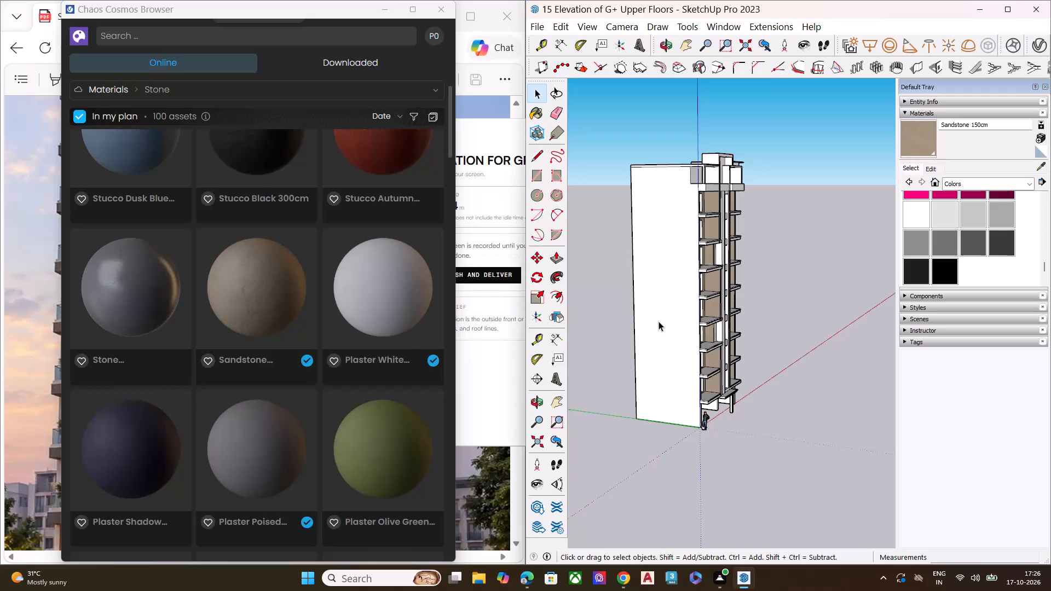
Examine the tower's front facade and side wall from several angles to see which parts still need material.
scroll(611, 326, "up", 6)
scroll(639, 378, "down", 8)
middle_click_drag(712, 401, 676, 349)
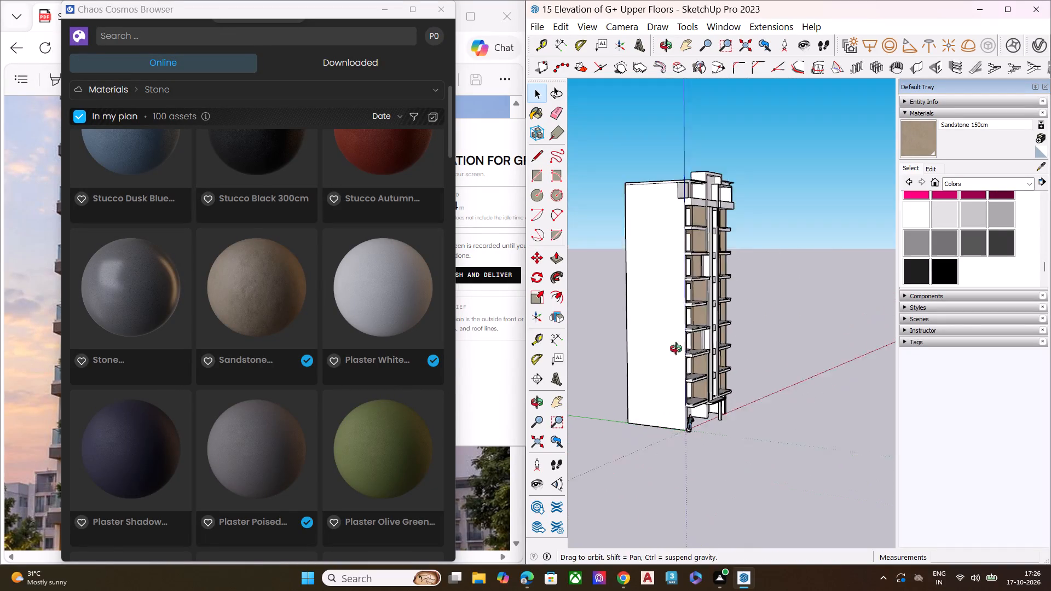
middle_click_drag(676, 349, 669, 307)
scroll(671, 293, "up", 7)
scroll(674, 287, "down", 1)
scroll(674, 287, "up", 1)
scroll(674, 287, "down", 4)
scroll(666, 304, "up", 1)
scroll(663, 309, "down", 1)
middle_click_drag(673, 346, 603, 403)
scroll(704, 310, "up", 4)
scroll(706, 287, "down", 1)
scroll(707, 285, "up", 2)
middle_click_drag(694, 315, 603, 288)
scroll(707, 263, "up", 7)
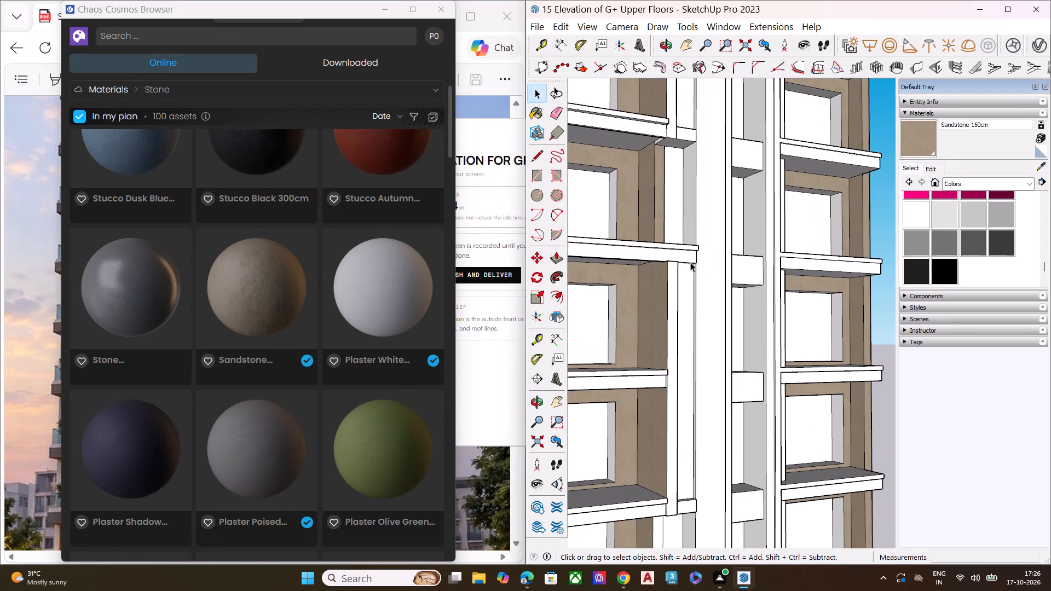
key("space")
scroll(669, 295, "down", 4)
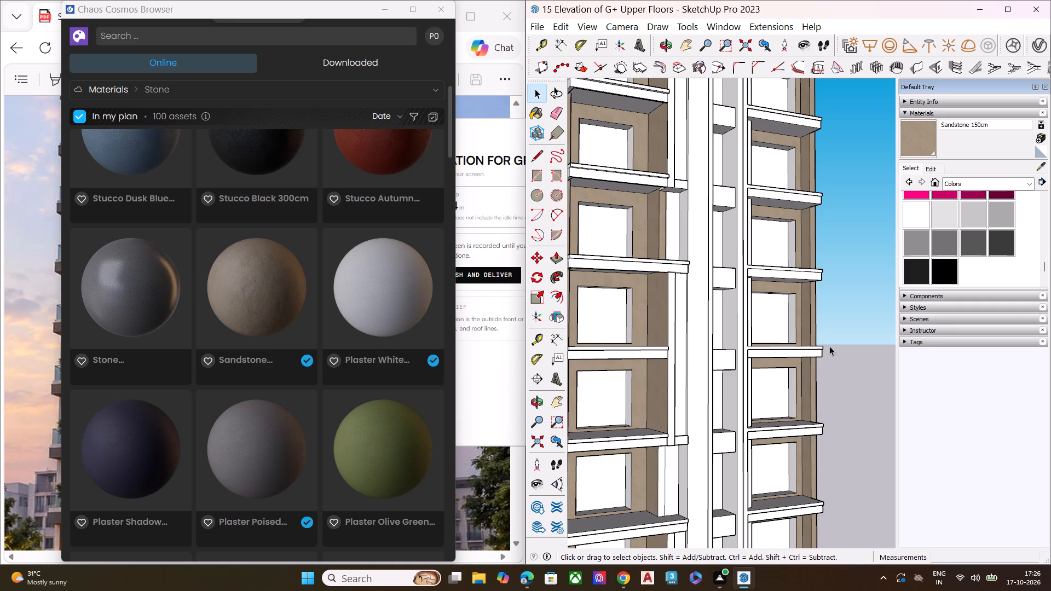
left_click(835, 341)
scroll(849, 335, "down", 5)
scroll(821, 378, "up", 1)
scroll(801, 388, "down", 1)
middle_click_drag(760, 380, 763, 505)
scroll(763, 497, "up", 7)
scroll(736, 411, "down", 8)
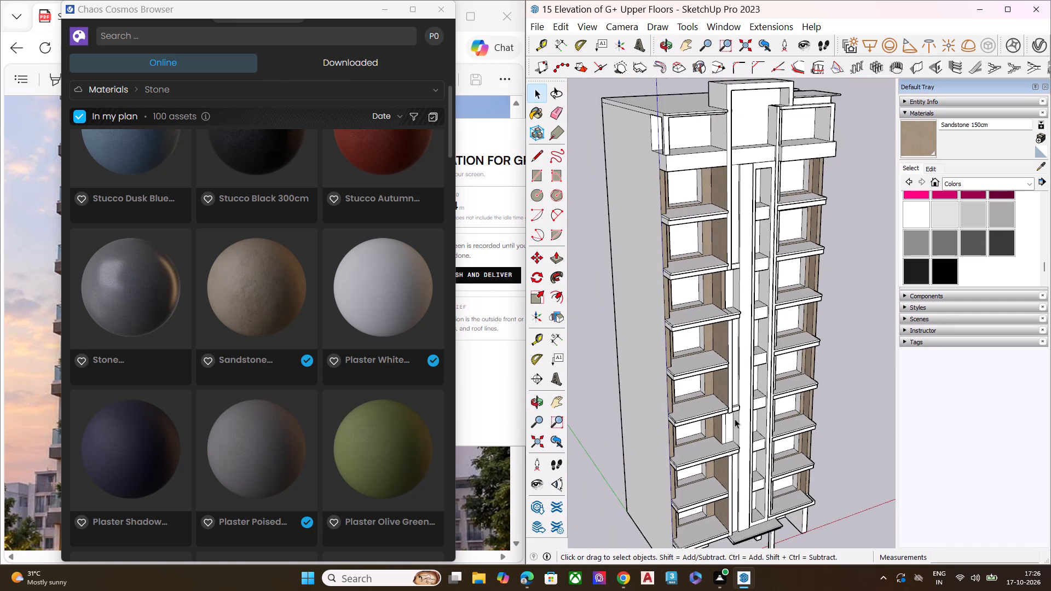
Download the Stucco Dusk Blue 300cm material from the Chaos Cosmos stone materials.
scroll(296, 404, "up", 2)
scroll(280, 402, "down", 1)
scroll(277, 402, "up", 1)
scroll(232, 344, "up", 1)
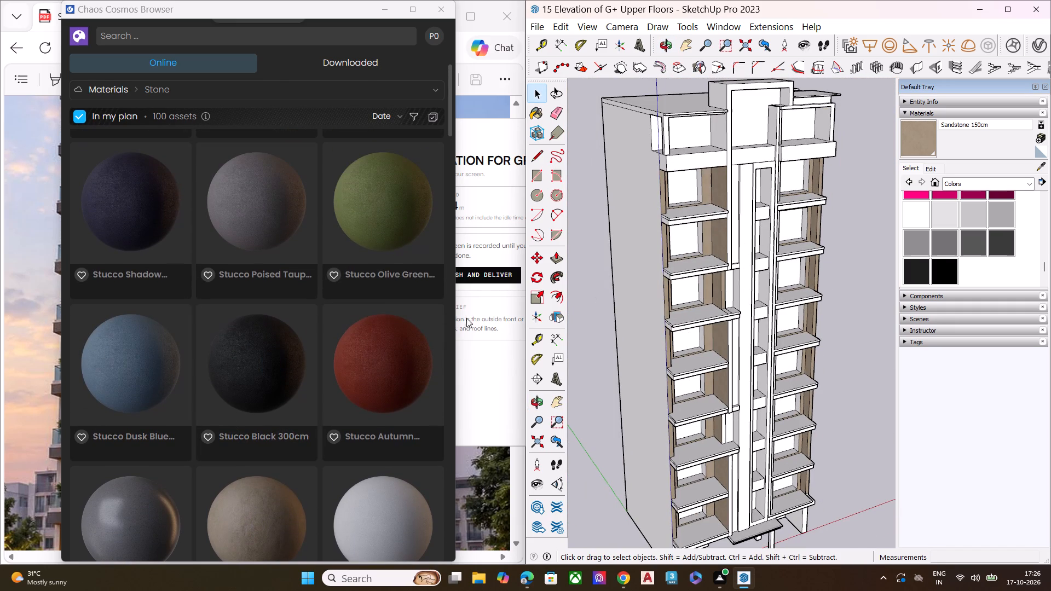
scroll(383, 317, "down", 2)
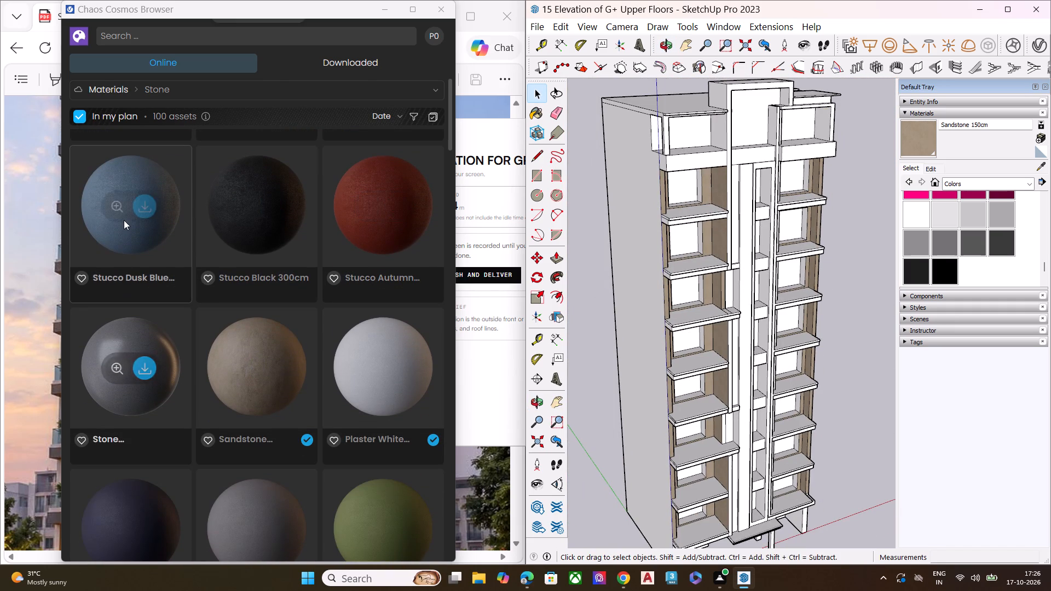
left_click(145, 205)
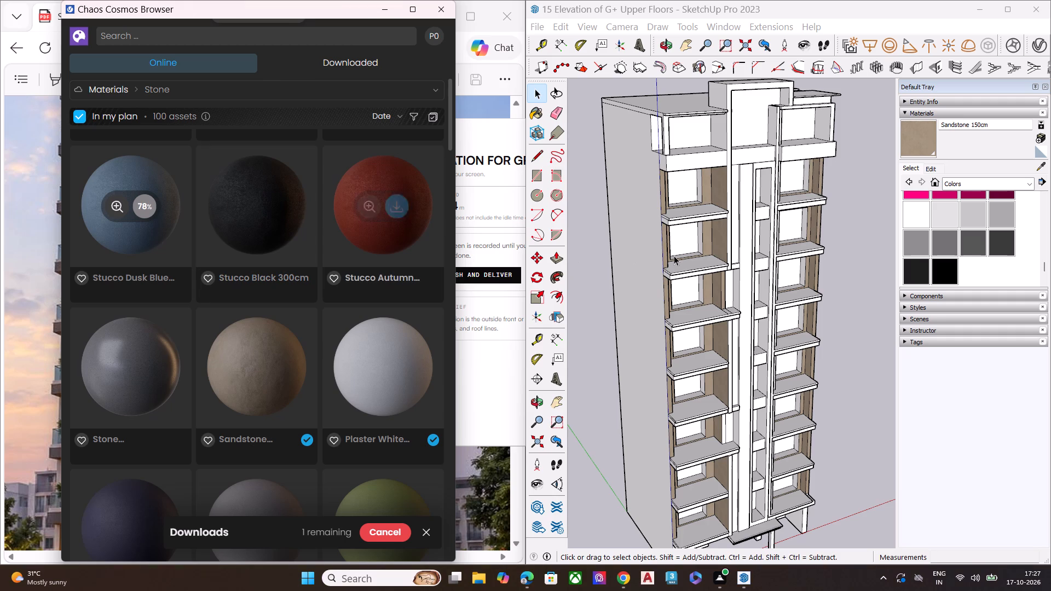
scroll(608, 213, "down", 1)
scroll(353, 258, "down", 2)
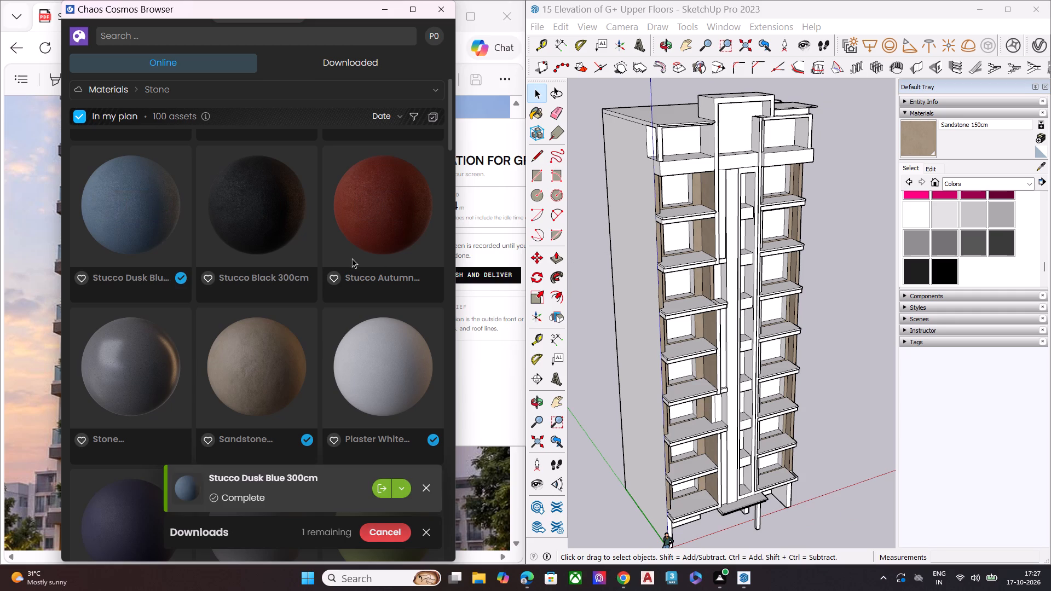
scroll(352, 258, "down", 3)
scroll(268, 335, "up", 6)
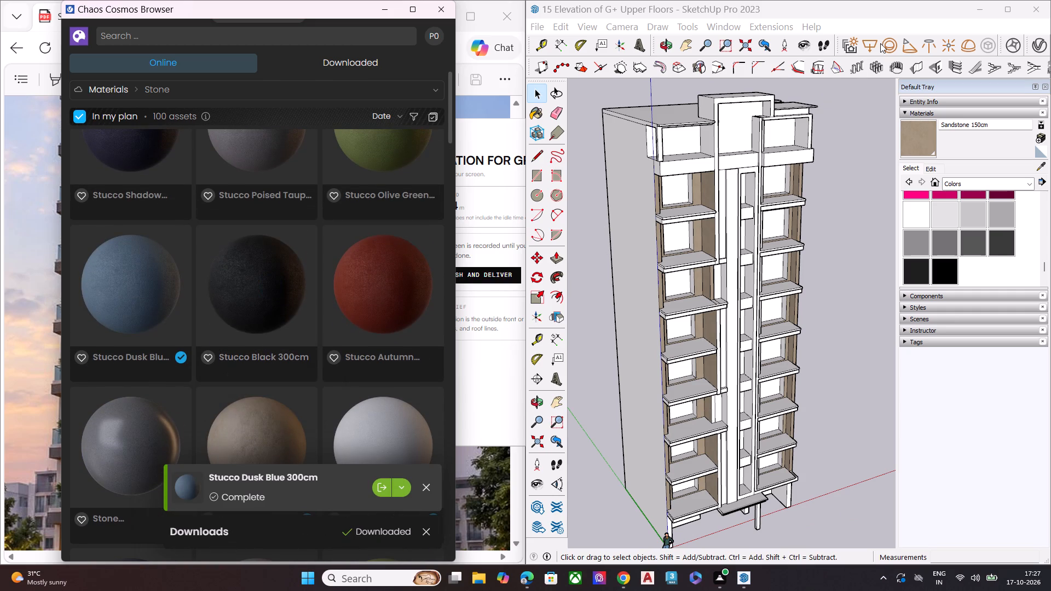
Import Stucco Dusk Blue 300cm into the scene and select it among the V-Ray materials.
left_click(1040, 51)
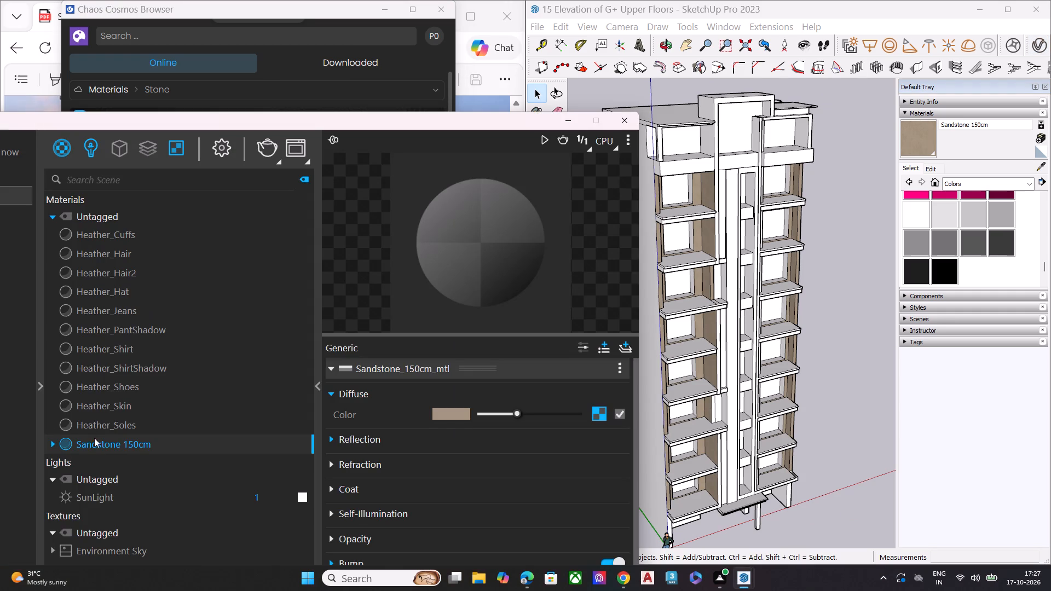
left_click(98, 443)
left_click_drag(363, 118, 364, 373)
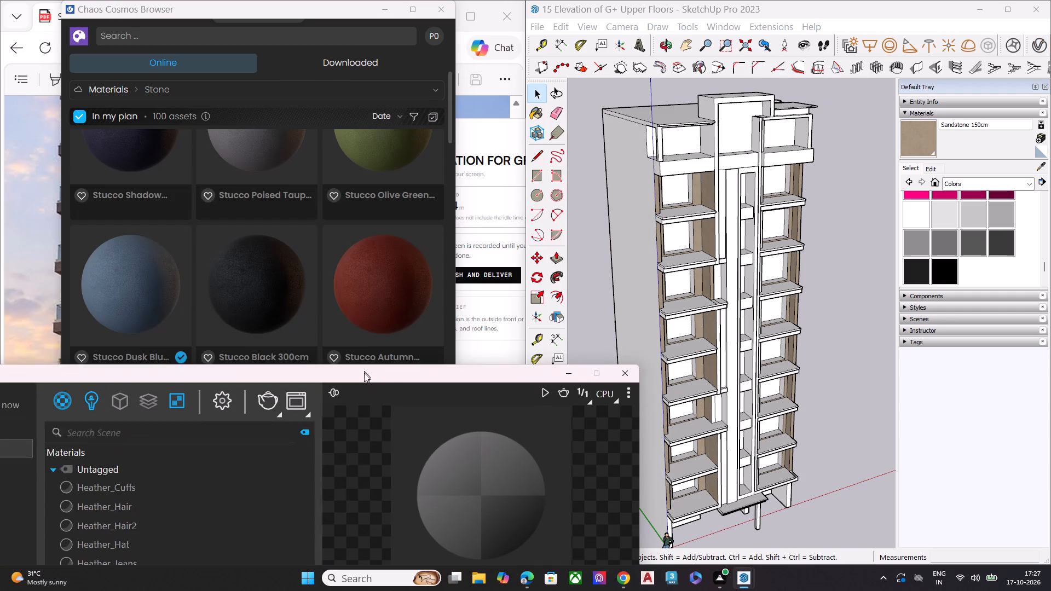
left_click_drag(364, 373, 365, 442)
left_click(136, 287)
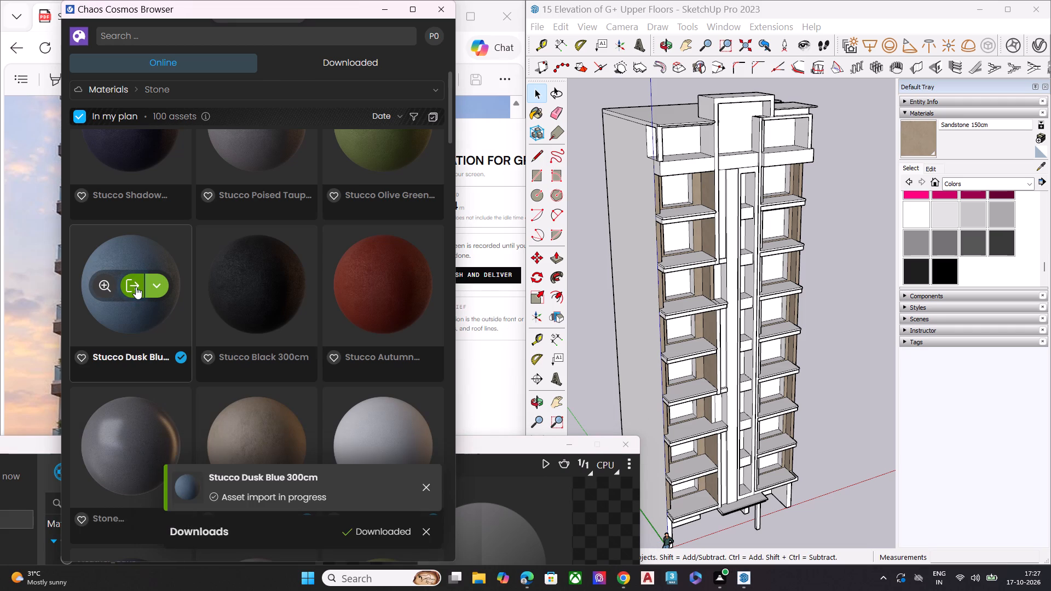
left_click(482, 447)
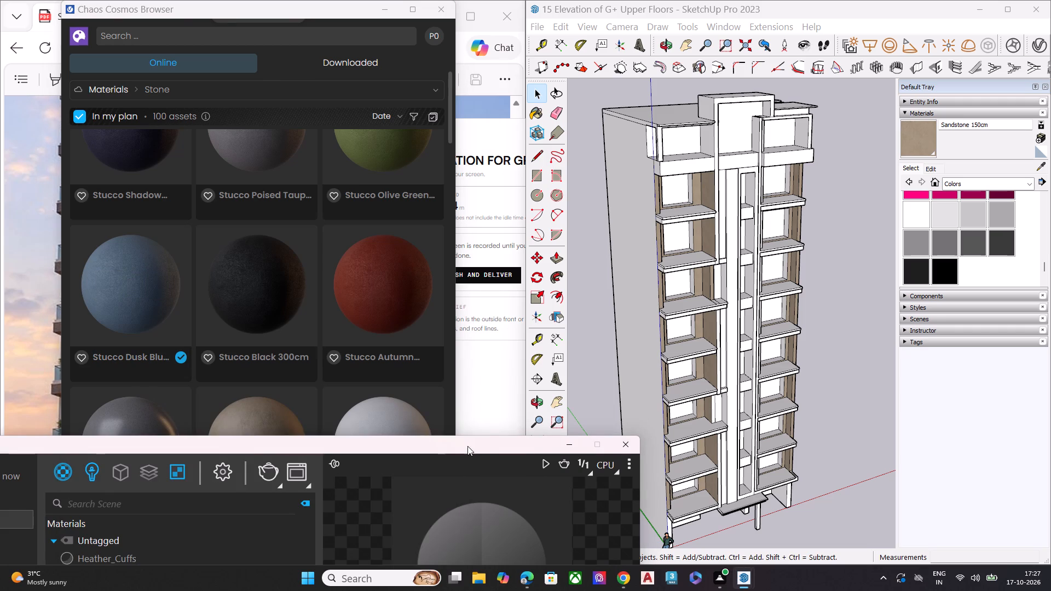
left_click_drag(467, 446, 523, 20)
left_click(222, 361)
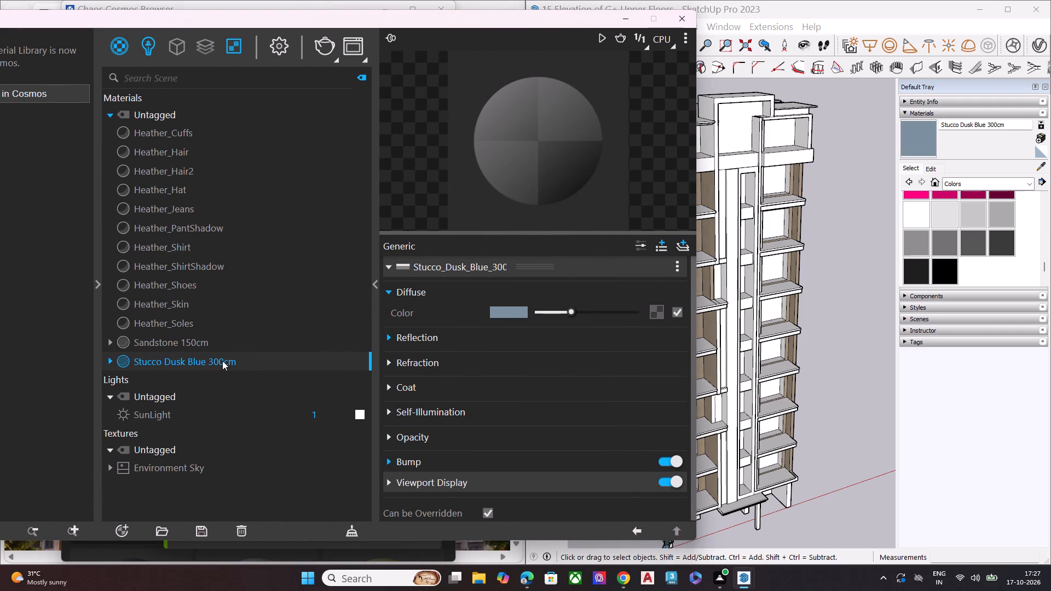
left_click(682, 18)
Paint the end and front faces of the horizontal band above the left balcony bay with Stucco Dusk Blue 300cm.
left_click(909, 140)
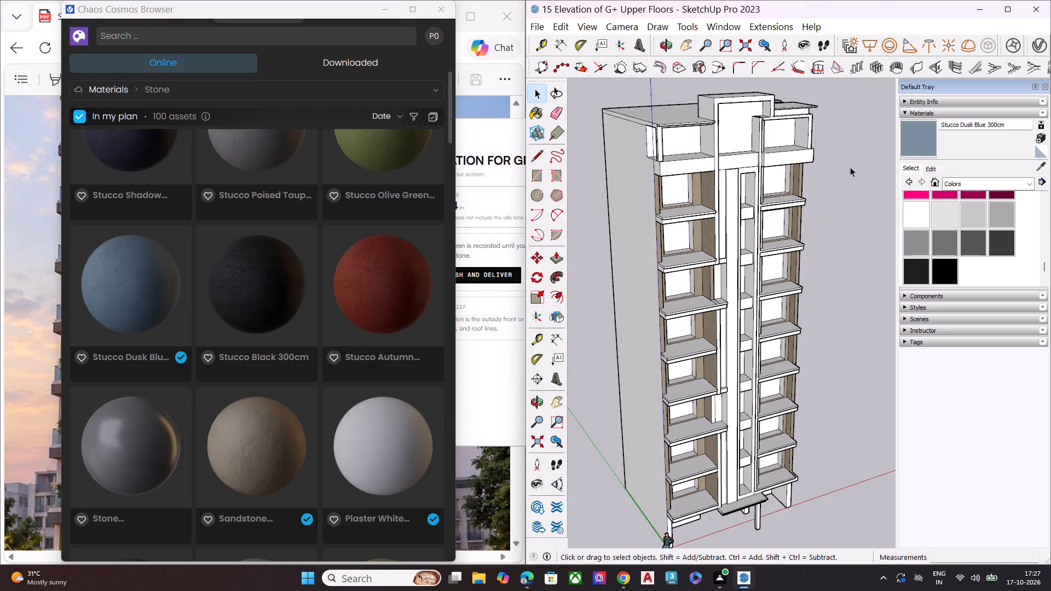
scroll(668, 191, "down", 2)
middle_click_drag(711, 207, 625, 131)
scroll(625, 131, "up", 3)
scroll(782, 137, "down", 1)
scroll(786, 137, "up", 2)
scroll(787, 137, "down", 2)
scroll(787, 137, "up", 3)
left_click(917, 143)
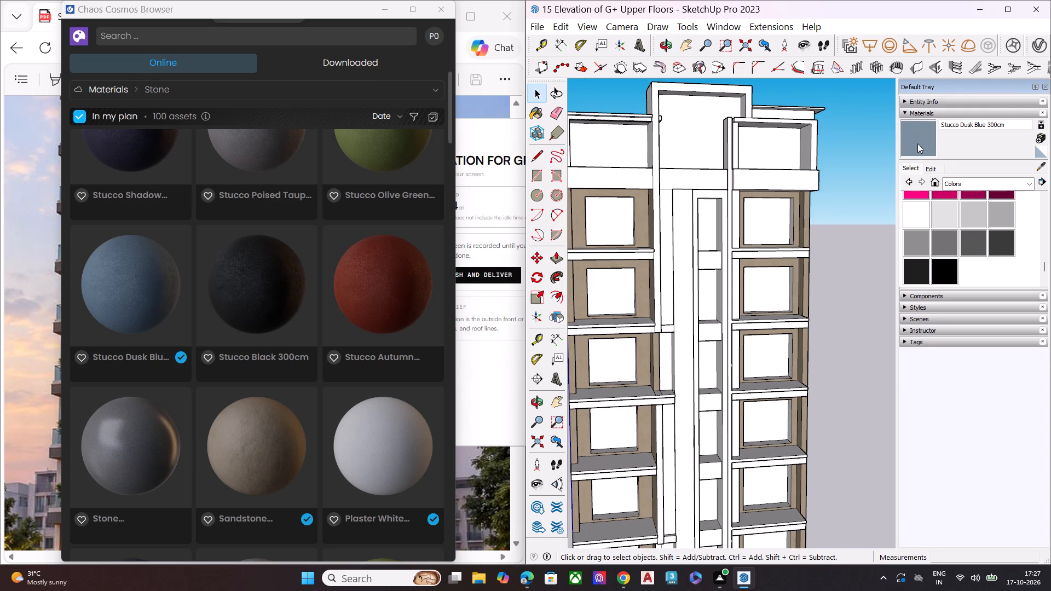
scroll(901, 151, "down", 6)
left_click(922, 140)
scroll(727, 187, "down", 7)
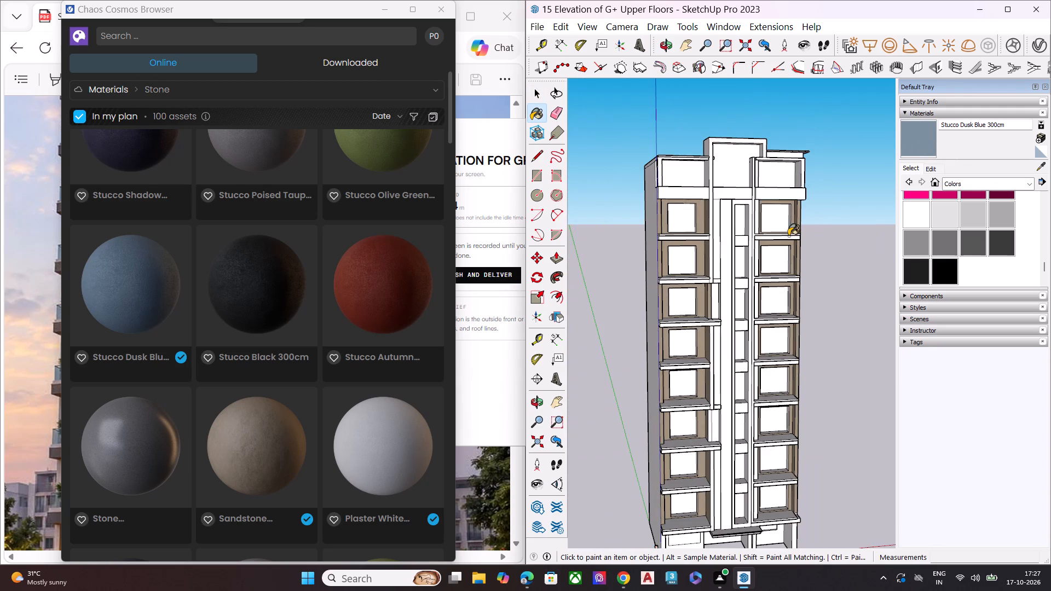
scroll(666, 198, "up", 16)
middle_click_drag(678, 190, 833, 198)
scroll(677, 175, "down", 1)
scroll(675, 176, "up", 1)
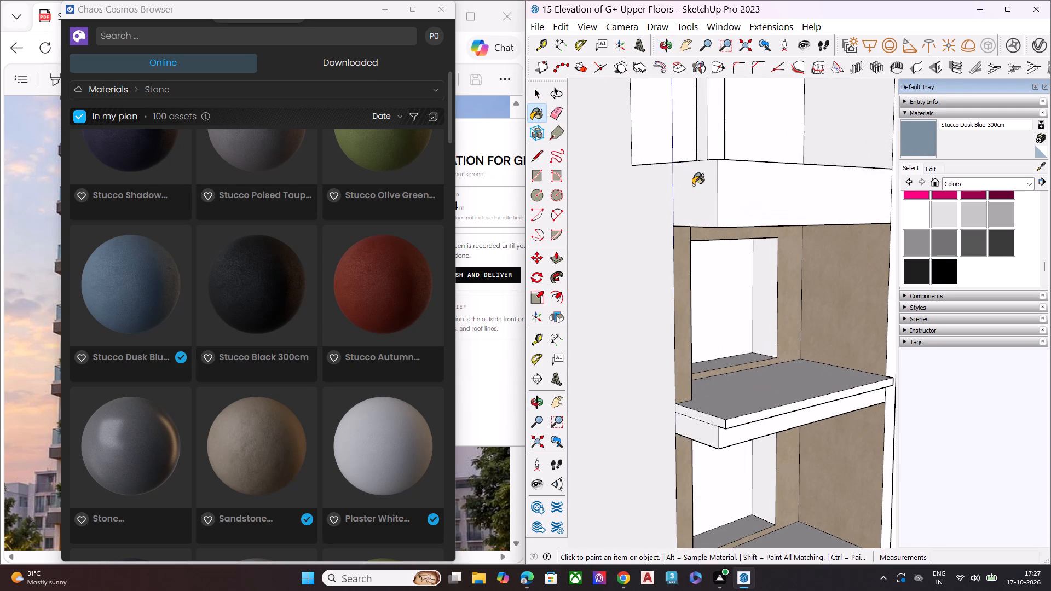
left_click(700, 188)
left_click(749, 194)
Paint the upper vertical fin and the central and right-bay segments of the horizontal band with Stucco Dusk Blue 300cm.
middle_click_drag(760, 197, 563, 189)
scroll(655, 188, "down", 6)
scroll(775, 194, "up", 2)
scroll(778, 194, "down", 1)
scroll(782, 194, "up", 3)
left_click(779, 184)
middle_click_drag(781, 193, 661, 202)
scroll(710, 193, "down", 3)
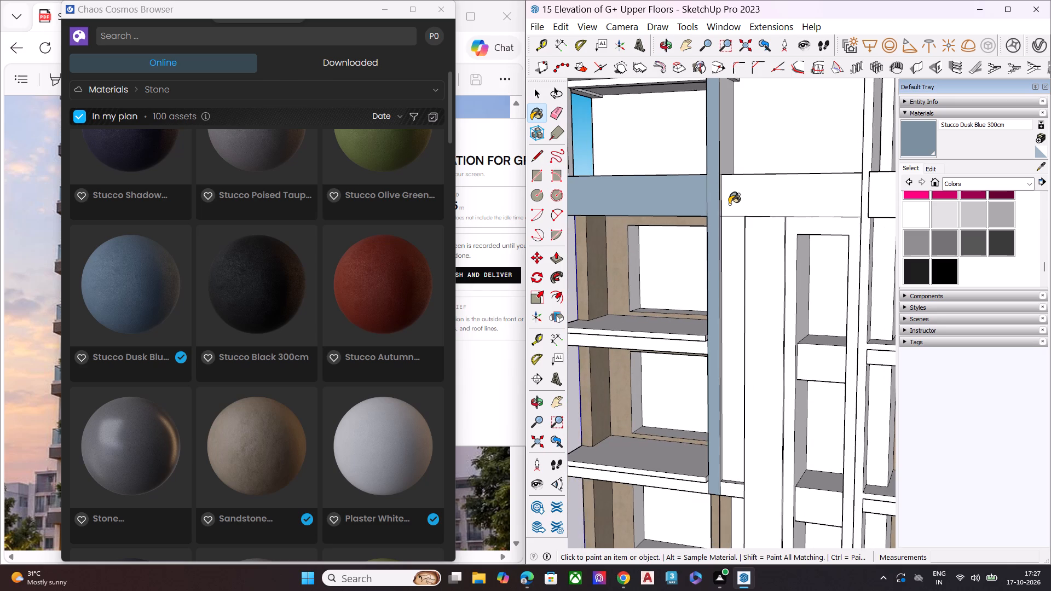
left_click(730, 196)
scroll(678, 201, "down", 4)
scroll(817, 197, "up", 1)
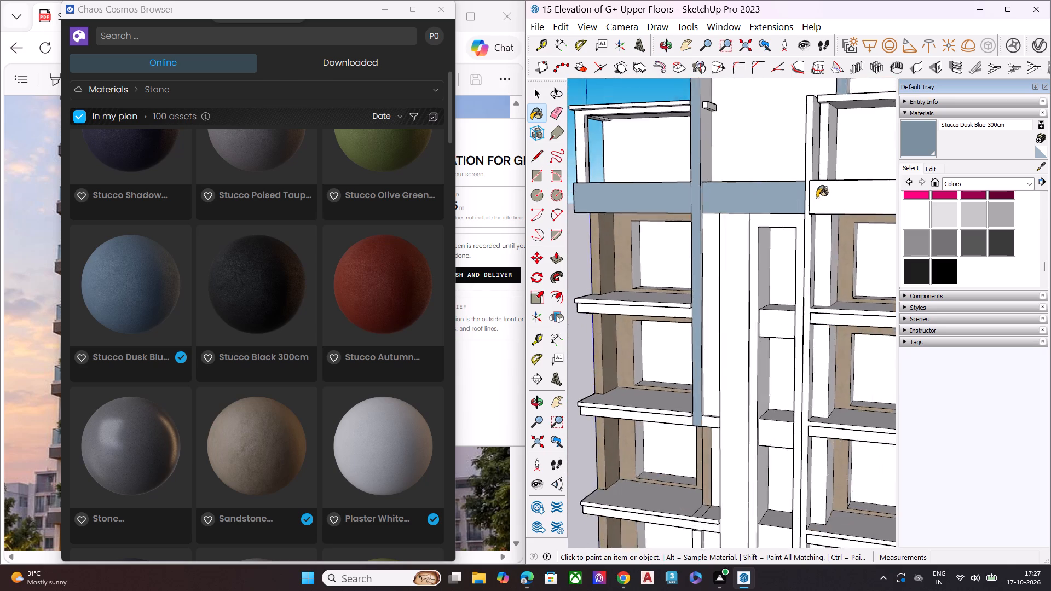
scroll(817, 198, "up", 4)
left_click(821, 201)
scroll(799, 201, "up", 2)
middle_click_drag(806, 202, 848, 204)
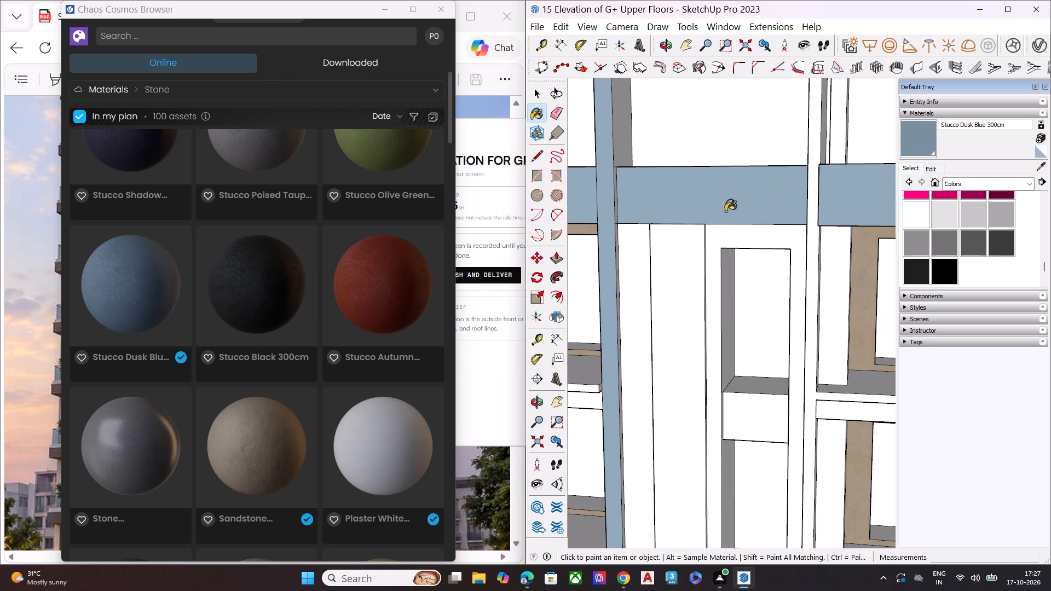
Paint the narrow strip beside the upper fin, its lower end piece and its underside with Stucco Dusk Blue 300cm.
middle_click_drag(700, 206, 749, 99)
scroll(701, 159, "up", 2)
scroll(645, 207, "down", 1)
scroll(645, 208, "up", 3)
left_click(650, 219)
scroll(669, 160, "down", 14)
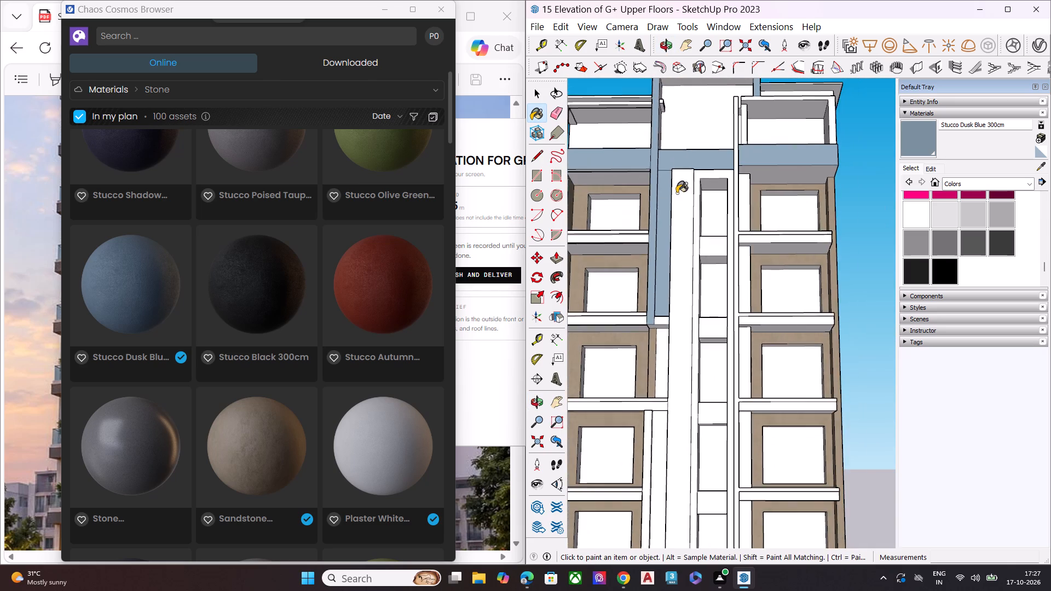
scroll(648, 306, "up", 7)
left_click(679, 317)
middle_click_drag(677, 322, 712, 254)
scroll(712, 254, "up", 1)
left_click(680, 315)
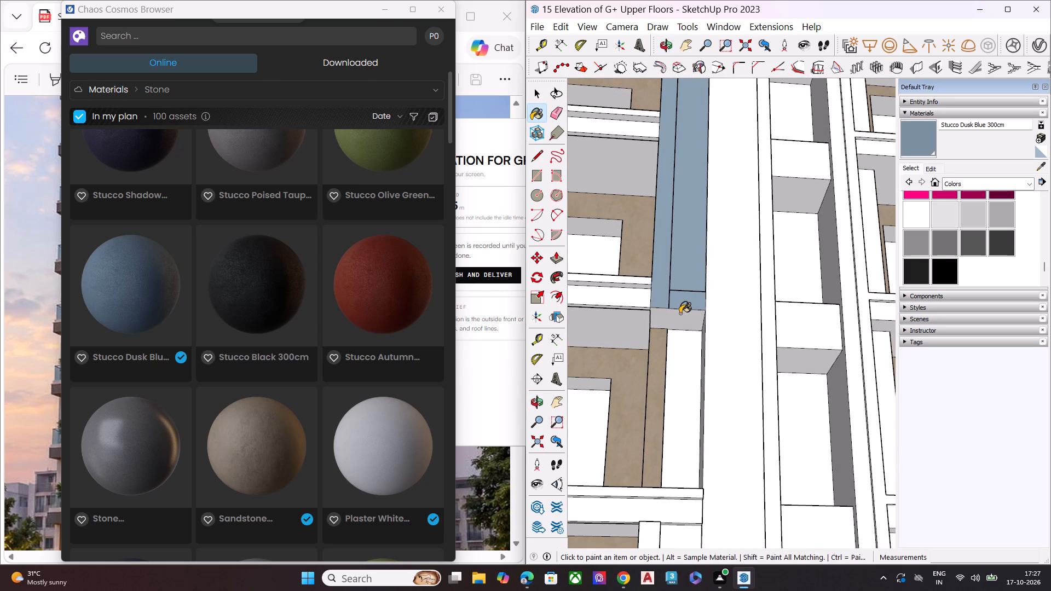
Paint the two front faces of the fin section further down the facade with Stucco Dusk Blue 300cm.
scroll(663, 175, "down", 8)
scroll(682, 157, "up", 1)
scroll(684, 158, "down", 9)
middle_click_drag(704, 201, 706, 305)
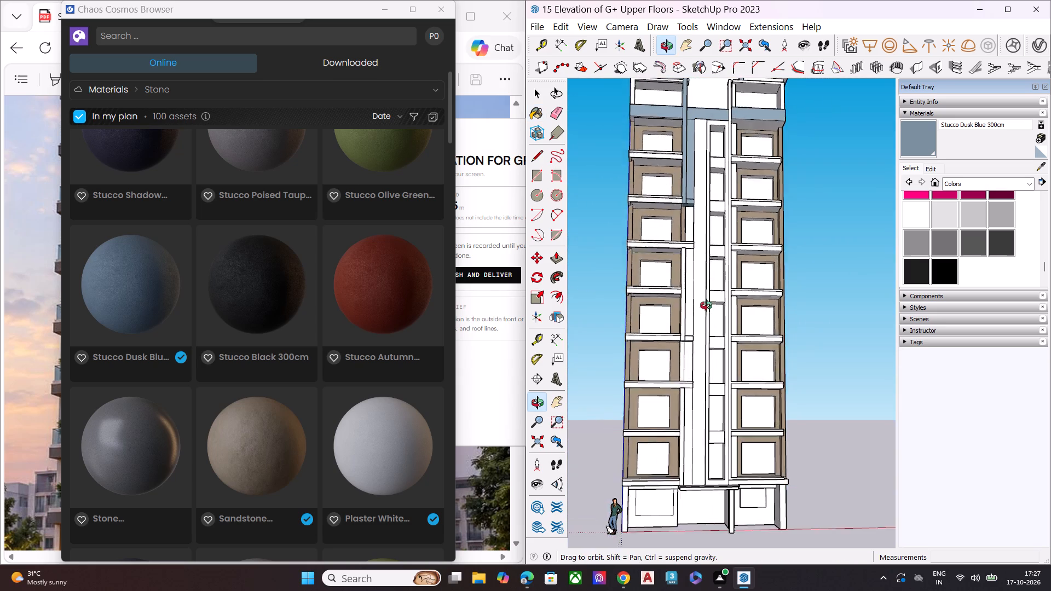
middle_click_drag(706, 305, 707, 349)
scroll(685, 190, "up", 1)
scroll(685, 186, "down", 2)
scroll(685, 186, "up", 5)
scroll(685, 244, "up", 1)
scroll(685, 244, "down", 1)
scroll(685, 244, "up", 2)
scroll(685, 244, "down", 1)
scroll(685, 244, "up", 3)
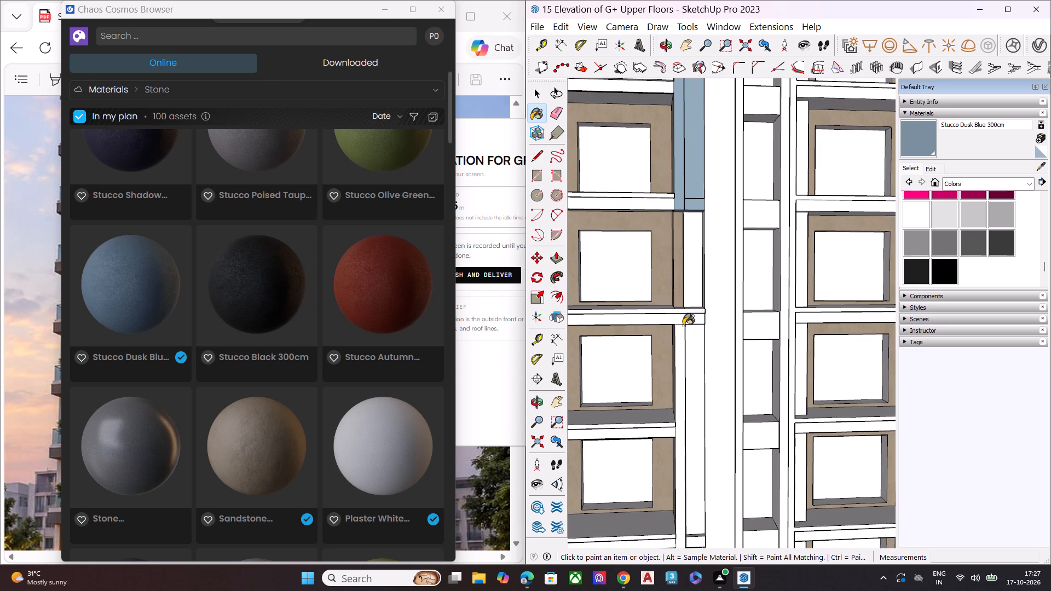
left_click(680, 344)
left_click(692, 347)
Paint the remaining small faces at the top and bottom ends of the middle fin section with Stucco Dusk Blue 300cm.
middle_click_drag(685, 323, 689, 116)
scroll(686, 257, "up", 2)
scroll(684, 265, "down", 1)
scroll(684, 265, "up", 3)
scroll(684, 270, "down", 1)
scroll(686, 268, "up", 1)
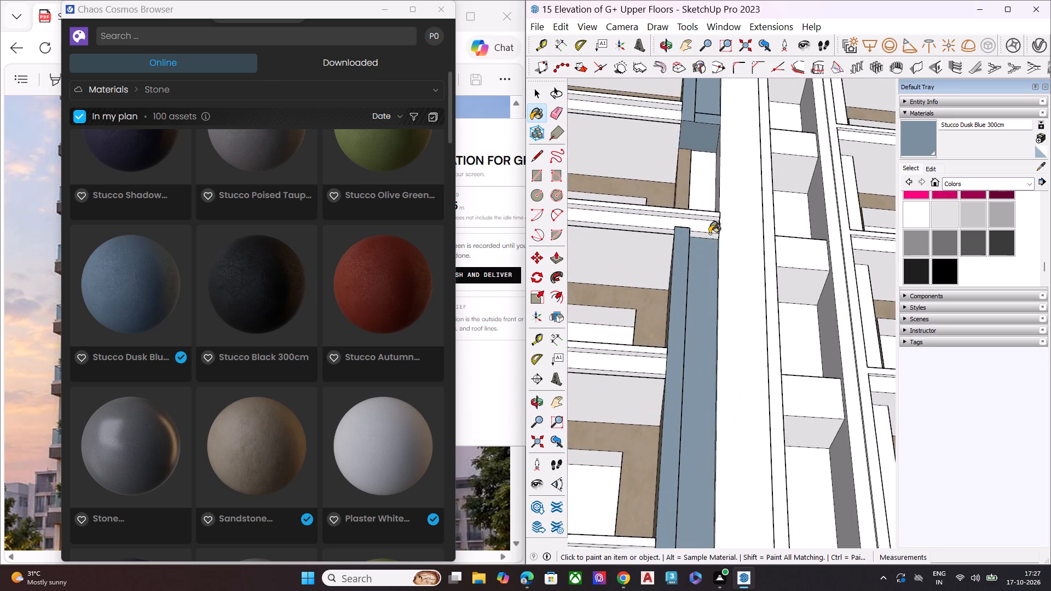
scroll(708, 234, "up", 8)
left_click(706, 235)
scroll(698, 212, "down", 9)
scroll(698, 212, "up", 2)
scroll(698, 212, "down", 4)
scroll(678, 366, "up", 4)
scroll(674, 415, "down", 1)
scroll(673, 427, "up", 3)
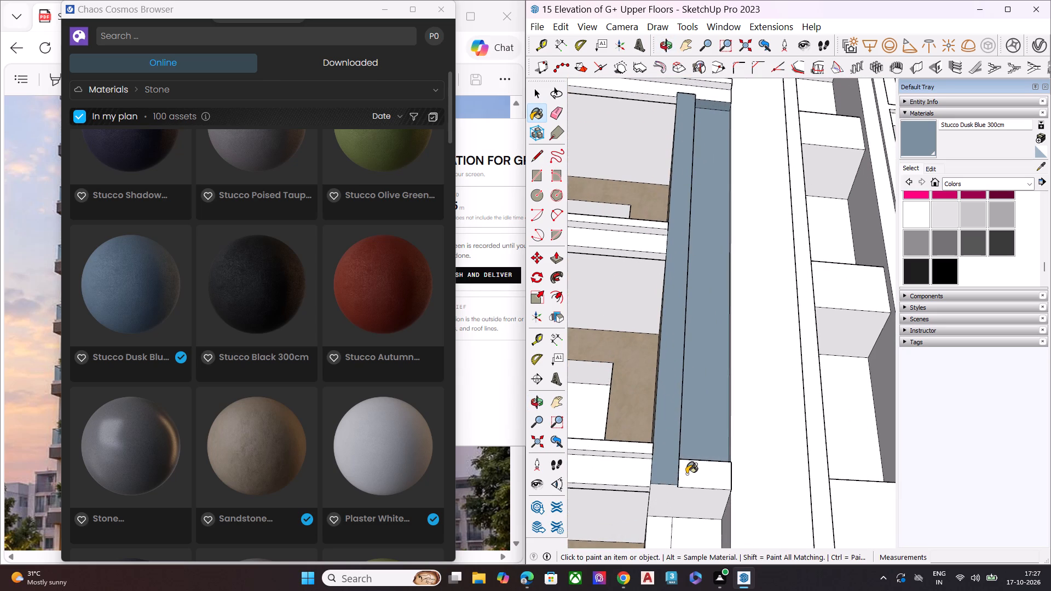
left_click(686, 474)
left_click(690, 500)
scroll(654, 237, "down", 14)
scroll(688, 356, "up", 9)
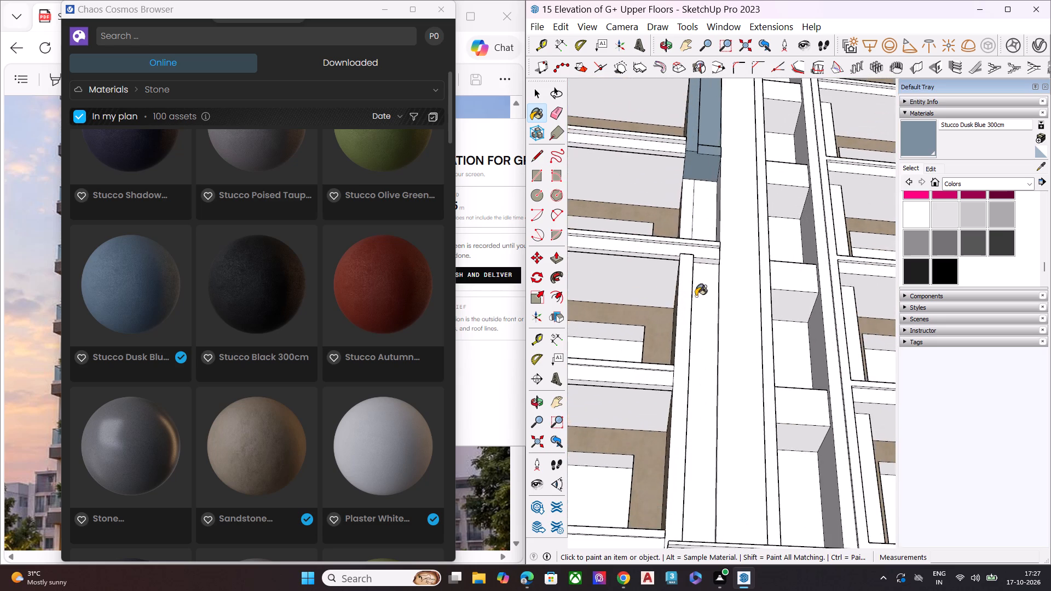
Paint the two adjoining recessed wall strips below the middle fin section with Stucco Dusk Blue 300cm.
scroll(696, 296, "up", 8)
middle_click_drag(691, 223, 696, 421)
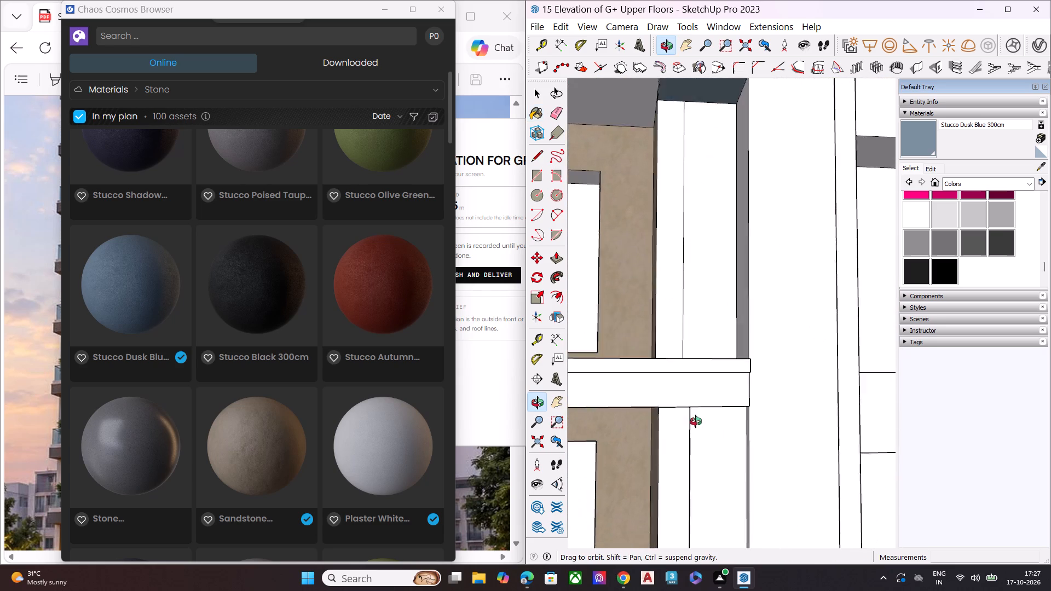
middle_click_drag(696, 421, 696, 430)
scroll(695, 370, "up", 2)
middle_click_drag(693, 302, 724, 300)
double_click(713, 289)
left_click(667, 293)
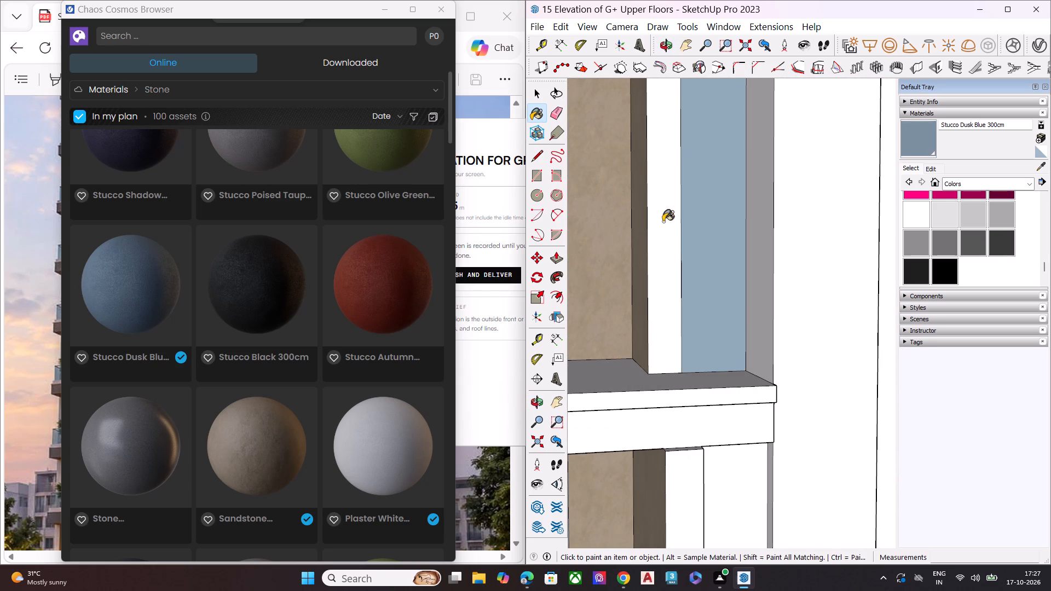
Delete the vertical edge dividing the two adjoining blue wall strips.
scroll(662, 221, "down", 10)
key("space")
scroll(673, 216, "up", 9)
left_click(672, 206)
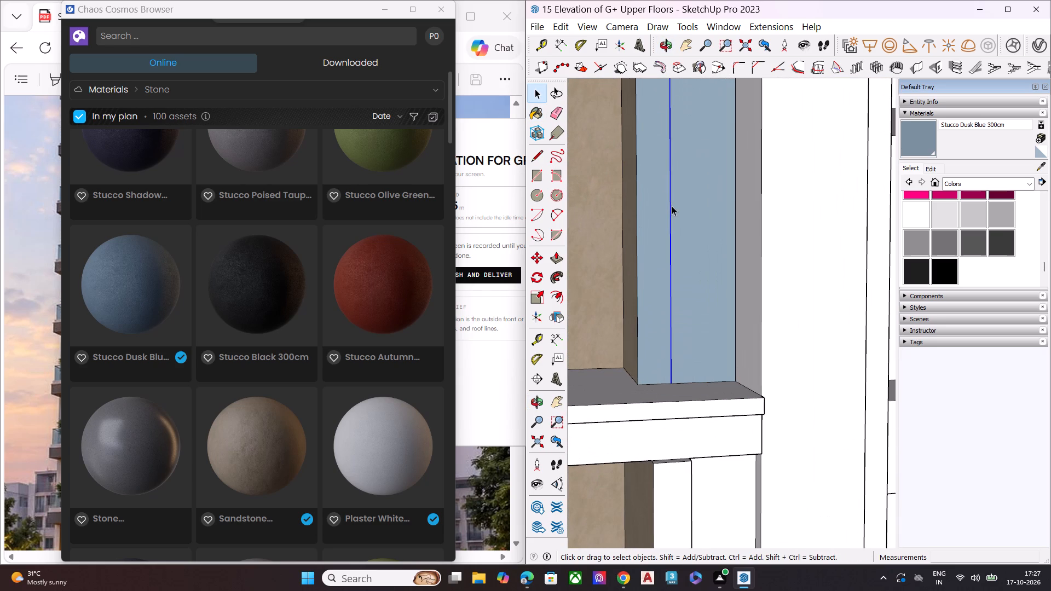
key("Delete")
Paint the front and side faces of the lowest vertical fin section with Stucco Dusk Blue 300cm.
scroll(662, 205, "up", 1)
scroll(662, 205, "down", 15)
scroll(680, 302, "up", 7)
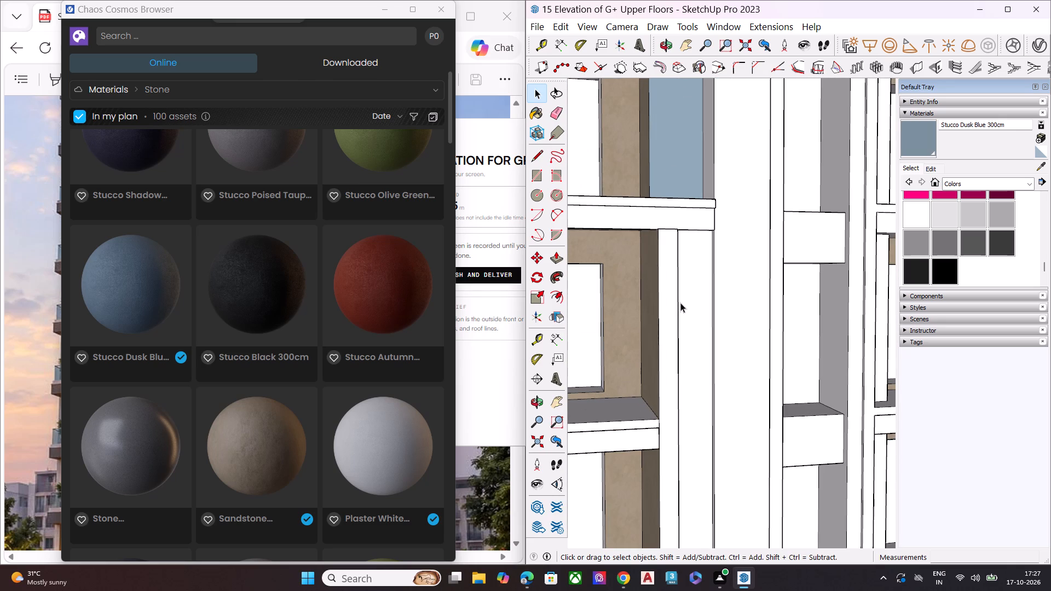
left_click(920, 134)
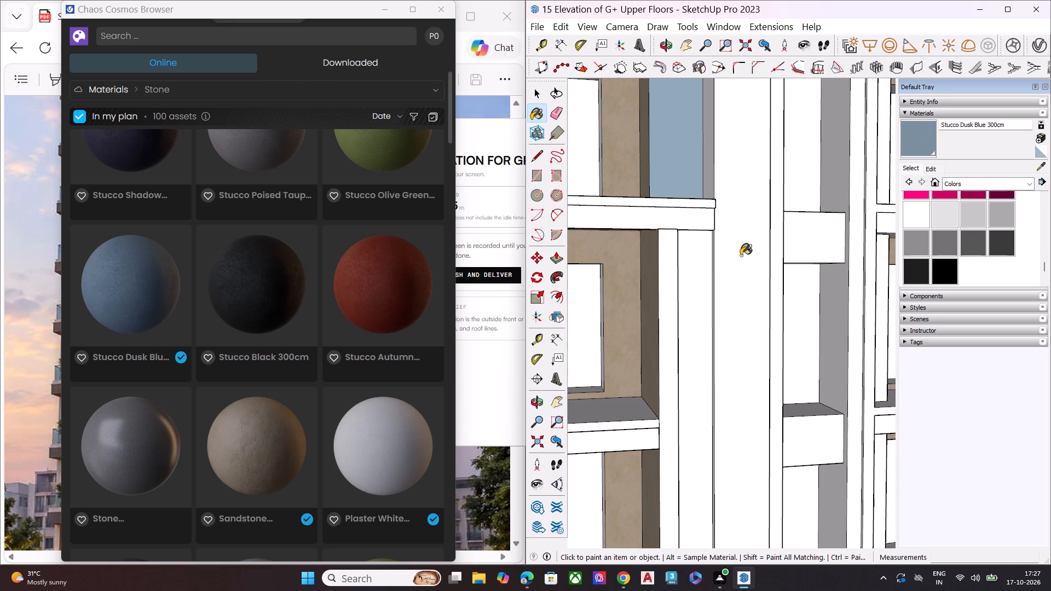
scroll(723, 230, "down", 7)
middle_click_drag(681, 264, 655, 263)
scroll(655, 260, "up", 6)
left_click(672, 248)
middle_click_drag(683, 257, 593, 251)
scroll(606, 252, "up", 2)
middle_click_drag(593, 251, 606, 252)
left_click(717, 248)
scroll(703, 258, "up", 9)
middle_click_drag(692, 257, 581, 257)
left_click(738, 236)
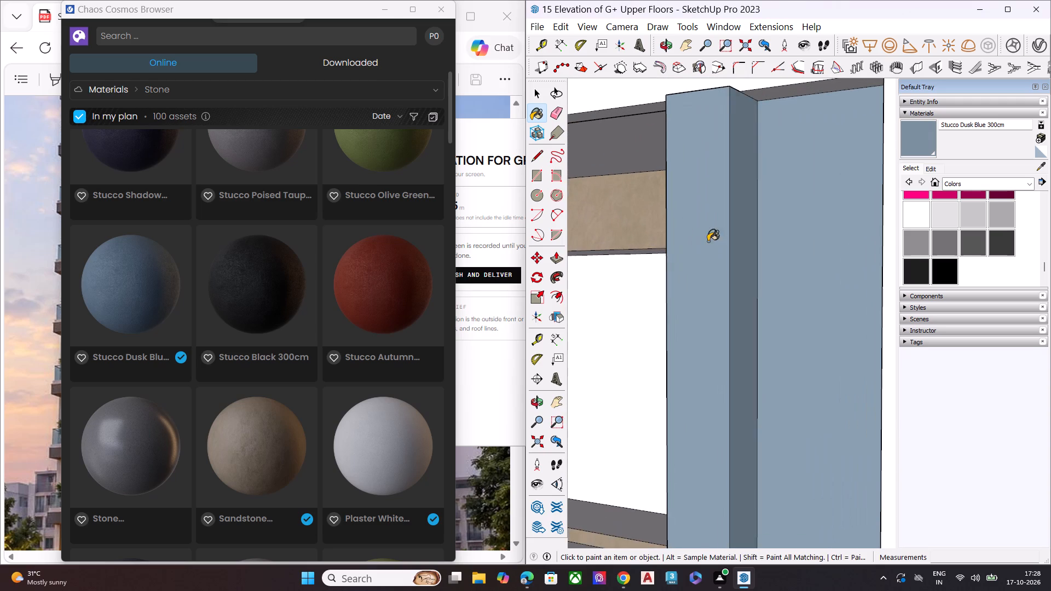
Paint the small end face at the top of the lowest fin section with Stucco Dusk Blue 300cm.
scroll(686, 236, "down", 8)
middle_click_drag(713, 240, 726, 460)
scroll(711, 392, "up", 6)
left_click(700, 271)
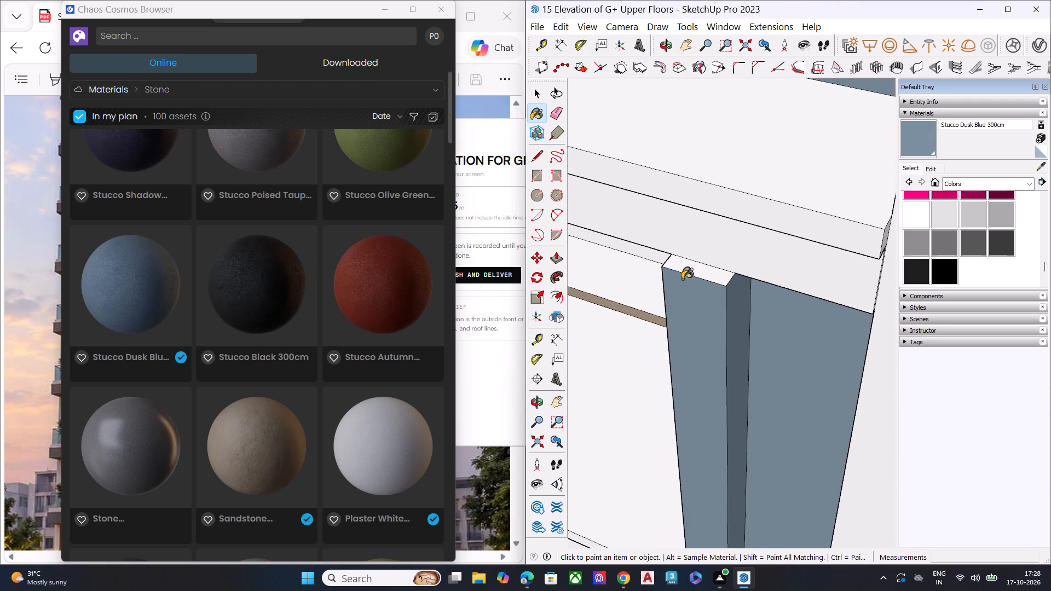
Examine the painted fin sections up close and across the tower's whole front facade.
scroll(669, 288, "down", 13)
scroll(722, 294, "down", 4)
middle_click_drag(710, 314, 734, 260)
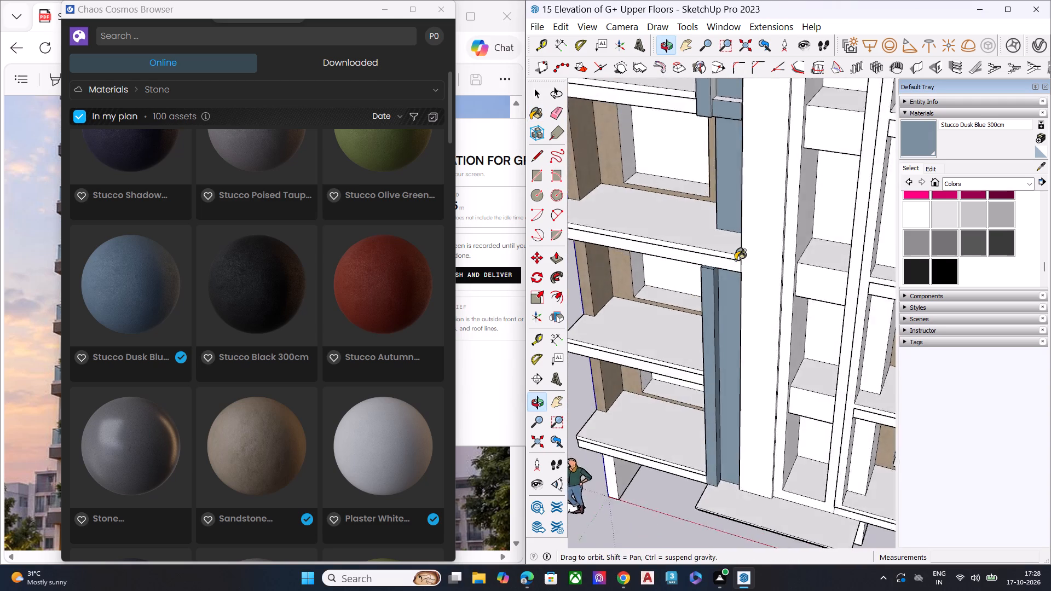
scroll(735, 260, "up", 9)
middle_click_drag(749, 257, 766, 147)
scroll(765, 148, "up", 2)
scroll(691, 186, "down", 4)
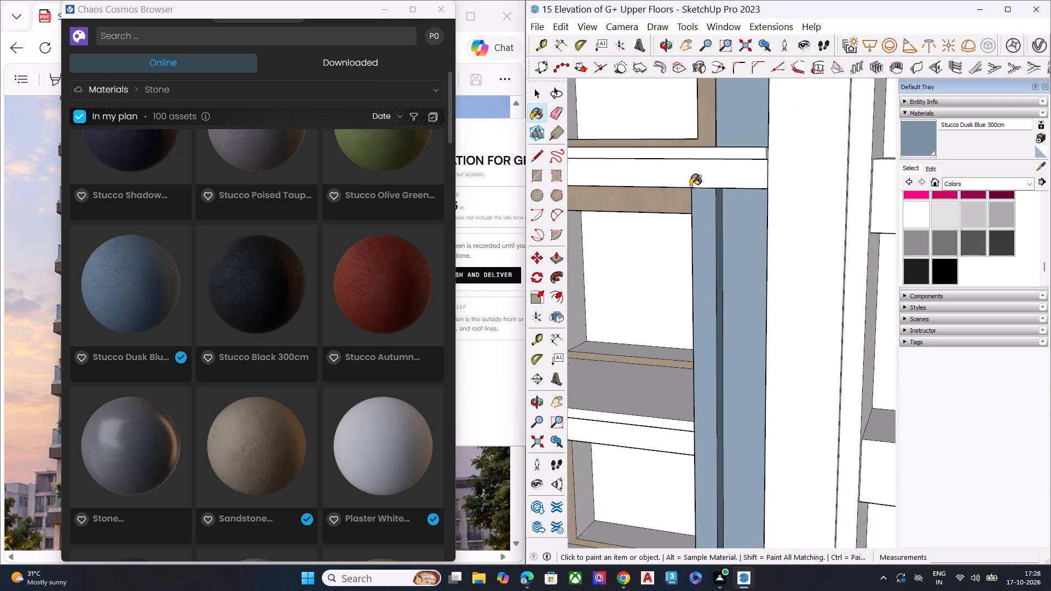
scroll(690, 186, "down", 7)
scroll(695, 200, "up", 1)
scroll(696, 203, "down", 2)
scroll(697, 284, "down", 7)
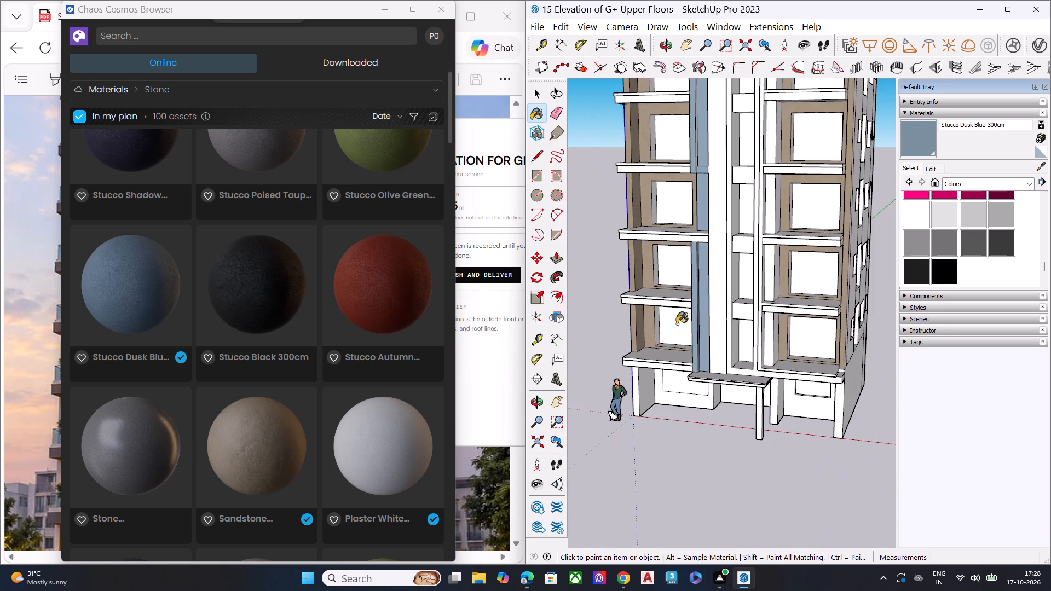
scroll(673, 328, "down", 5)
scroll(669, 340, "up", 1)
scroll(669, 342, "down", 1)
scroll(765, 171, "up", 4)
scroll(686, 227, "down", 7)
scroll(680, 147, "up", 1)
scroll(680, 146, "down", 1)
scroll(679, 137, "up", 7)
scroll(661, 186, "down", 6)
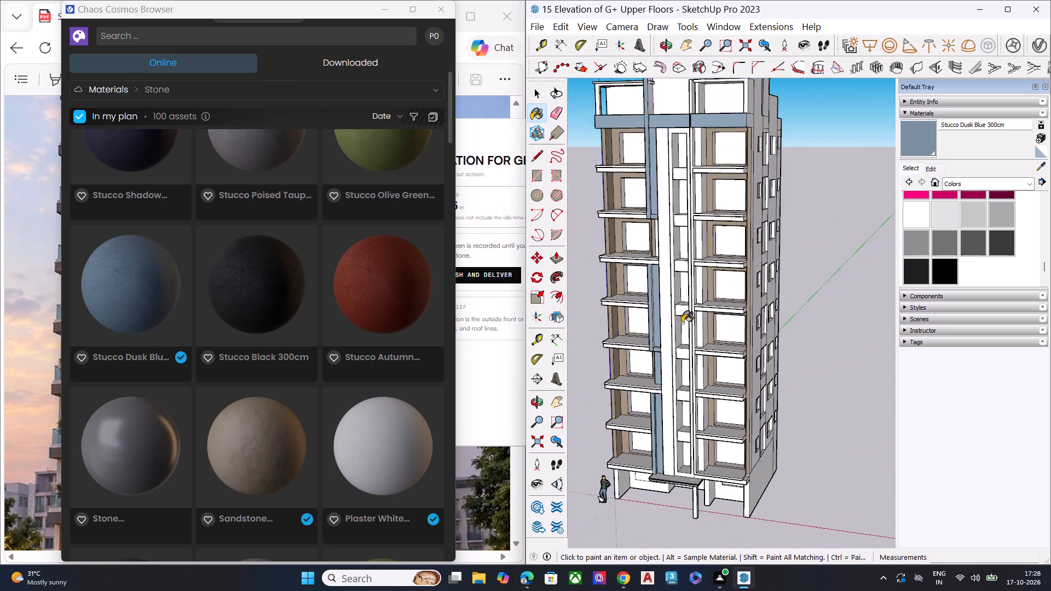
scroll(682, 323, "down", 2)
scroll(689, 216, "up", 9)
scroll(684, 198, "down", 1)
Paint the narrow vertical strip and its connected slab-edge strips along the right-hand balcony stack with Stucco Dusk Blue 300cm.
scroll(684, 198, "up", 2)
scroll(679, 165, "down", 1)
scroll(680, 164, "up", 1)
scroll(680, 164, "down", 1)
scroll(680, 164, "up", 5)
scroll(704, 169, "down", 1)
scroll(704, 169, "up", 4)
middle_click_drag(721, 184, 742, 229)
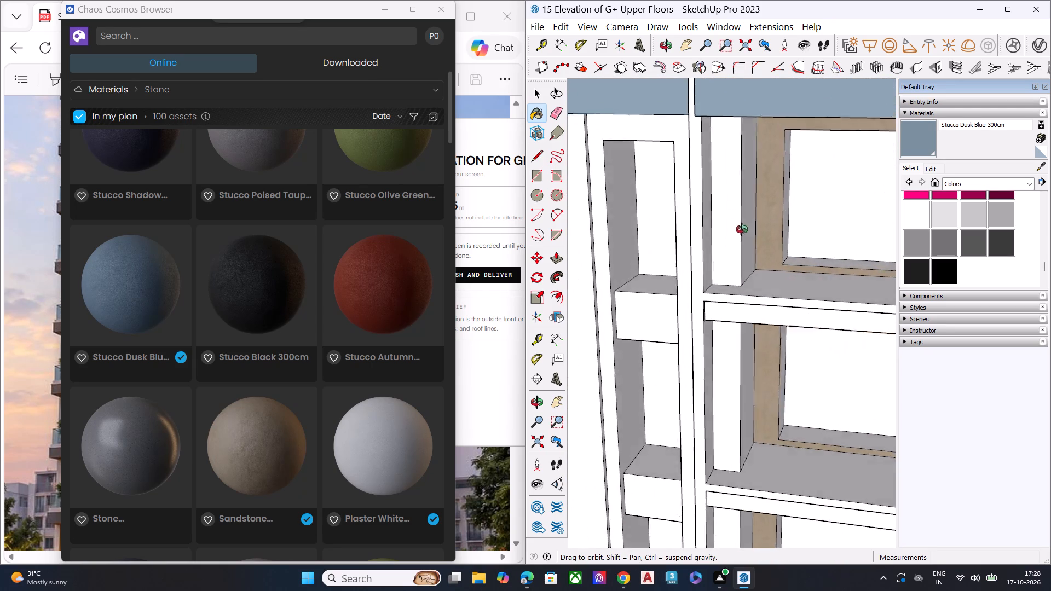
middle_click_drag(742, 229, 881, 343)
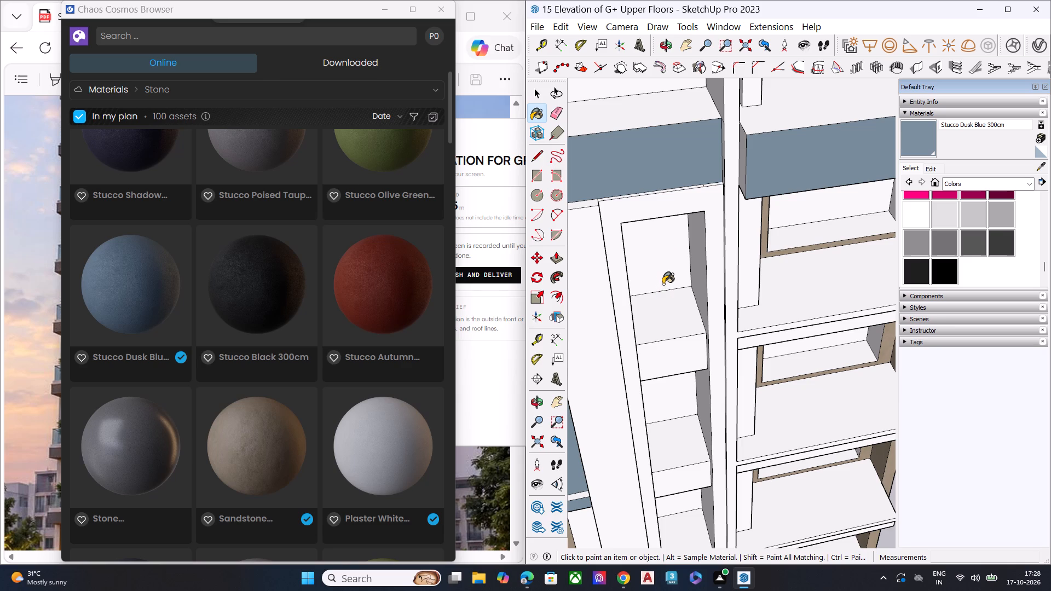
scroll(650, 227, "down", 8)
middle_click_drag(709, 297, 659, 110)
scroll(659, 116, "up", 5)
scroll(661, 149, "down", 1)
scroll(661, 150, "up", 1)
scroll(664, 159, "down", 1)
scroll(665, 160, "up", 3)
left_click(679, 183)
scroll(692, 229, "down", 4)
scroll(684, 282, "up", 5)
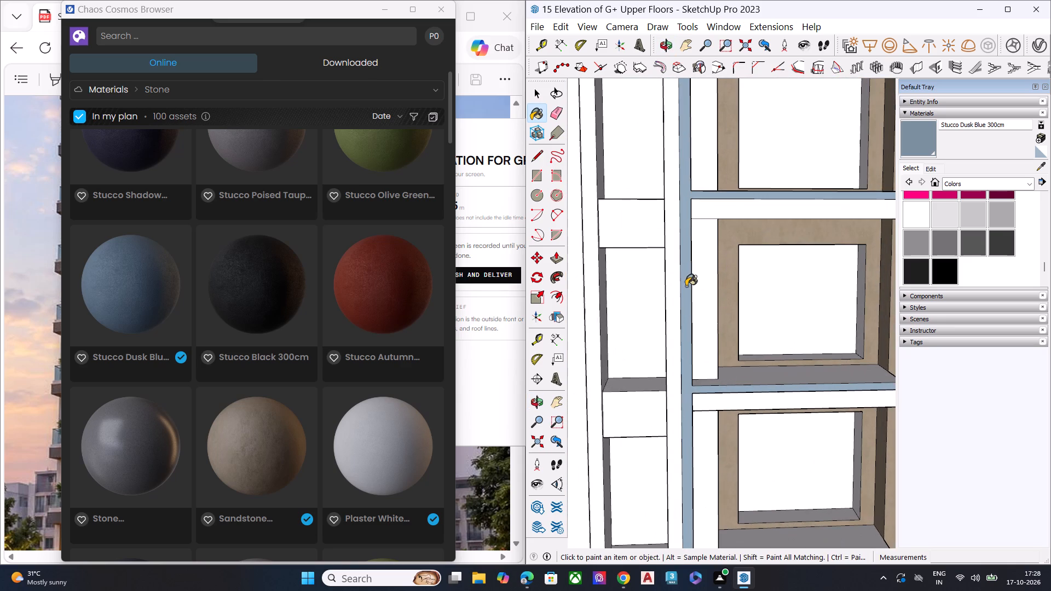
Paint the upper band's small end face and the vertical strip's adjoining narrow face with Stucco Dusk Blue 300cm.
scroll(691, 175, "down", 11)
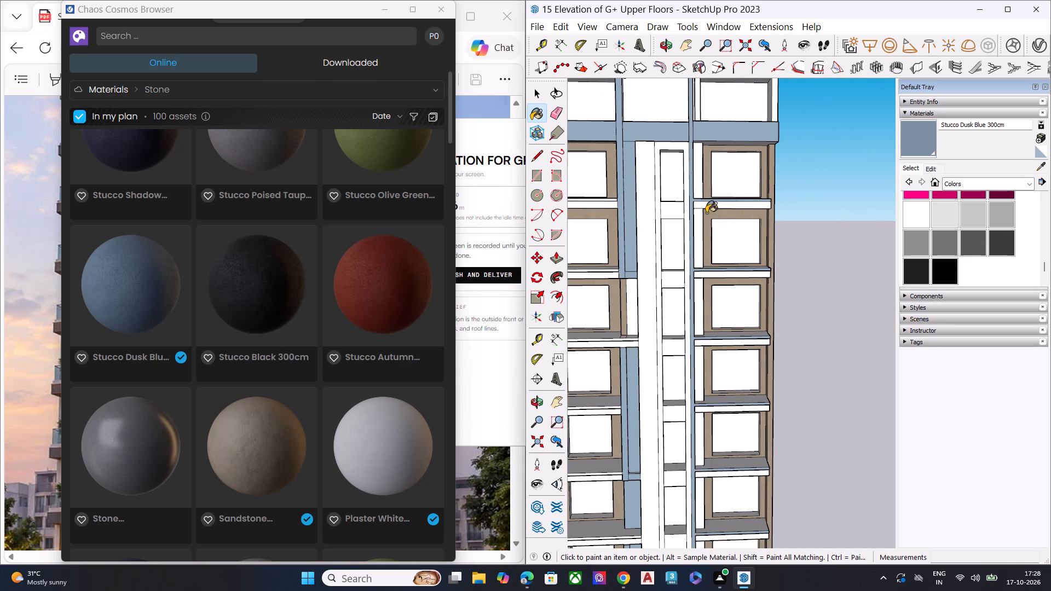
middle_click_drag(697, 166, 785, 55)
scroll(757, 126, "up", 3)
scroll(731, 147, "down", 1)
scroll(730, 148, "up", 1)
scroll(729, 148, "down", 1)
scroll(729, 148, "up", 1)
scroll(728, 149, "down", 1)
scroll(727, 150, "up", 1)
scroll(706, 99, "up", 3)
middle_click_drag(706, 99, 782, 123)
scroll(734, 106, "down", 1)
scroll(748, 109, "up", 2)
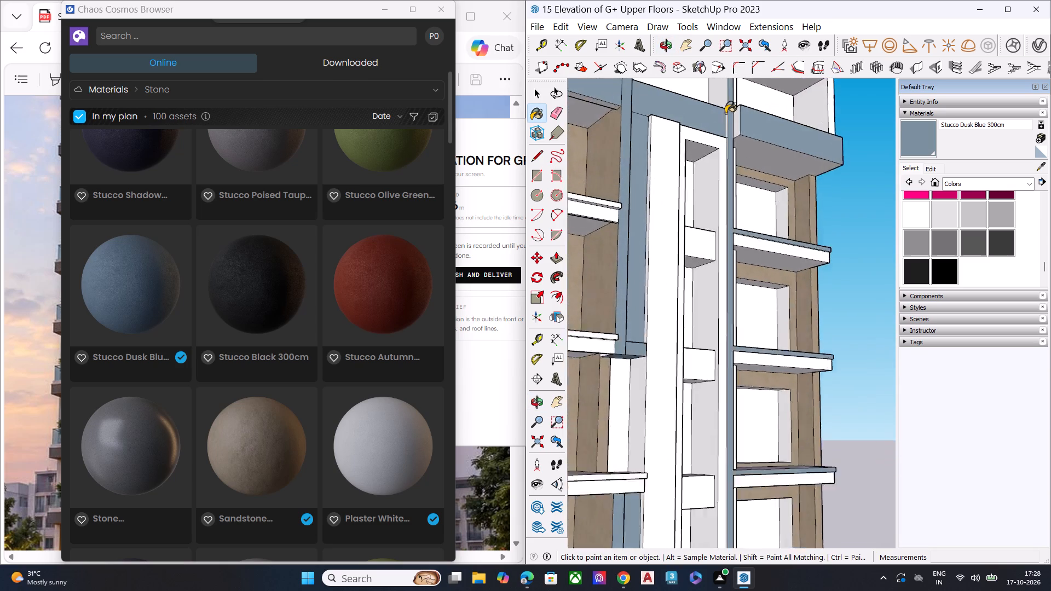
scroll(725, 113, "up", 1)
scroll(727, 112, "down", 1)
scroll(727, 112, "up", 10)
left_click(747, 124)
left_click(726, 131)
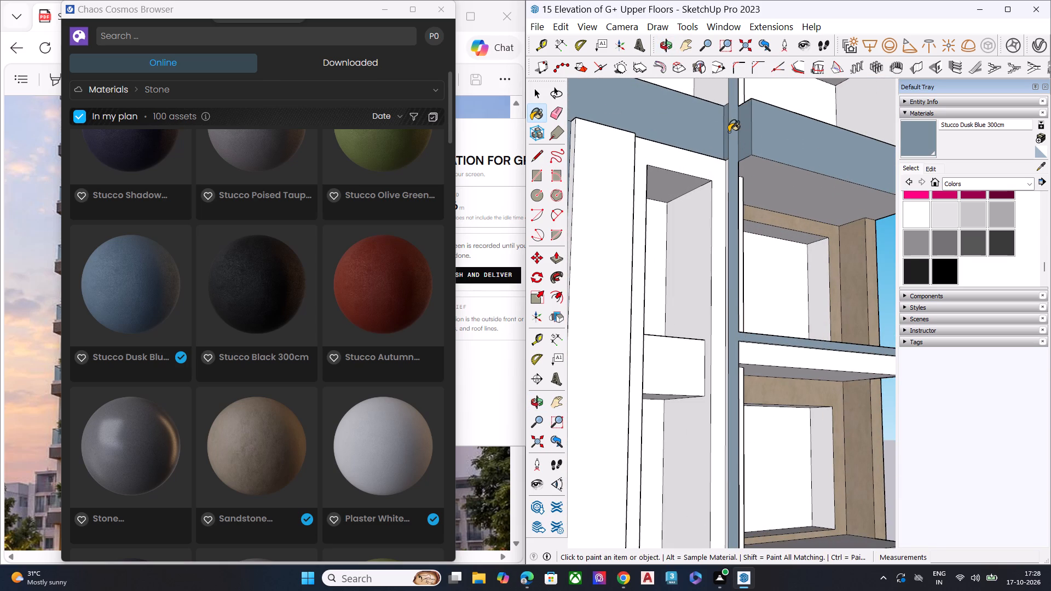
Paint the thin underside of the right-hand stack's top slab-edge strip with Stucco Dusk Blue 300cm.
scroll(732, 147, "down", 3)
scroll(743, 267, "up", 8)
middle_click_drag(747, 309, 763, 170)
scroll(763, 171, "up", 2)
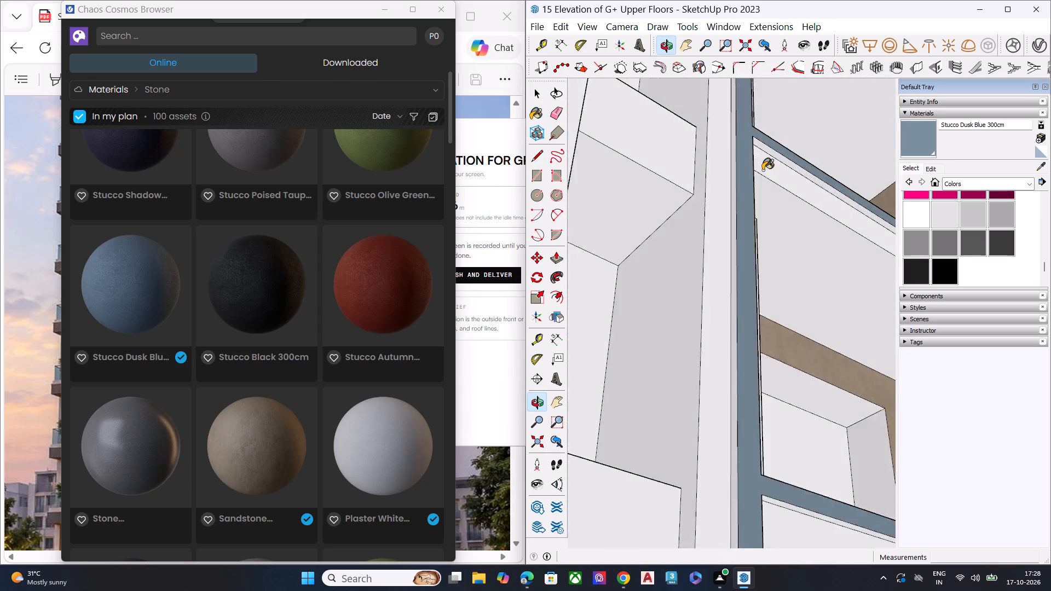
scroll(763, 170, "up", 3)
scroll(763, 170, "down", 1)
scroll(767, 166, "up", 2)
left_click(778, 153)
left_click(779, 149)
scroll(760, 137, "down", 8)
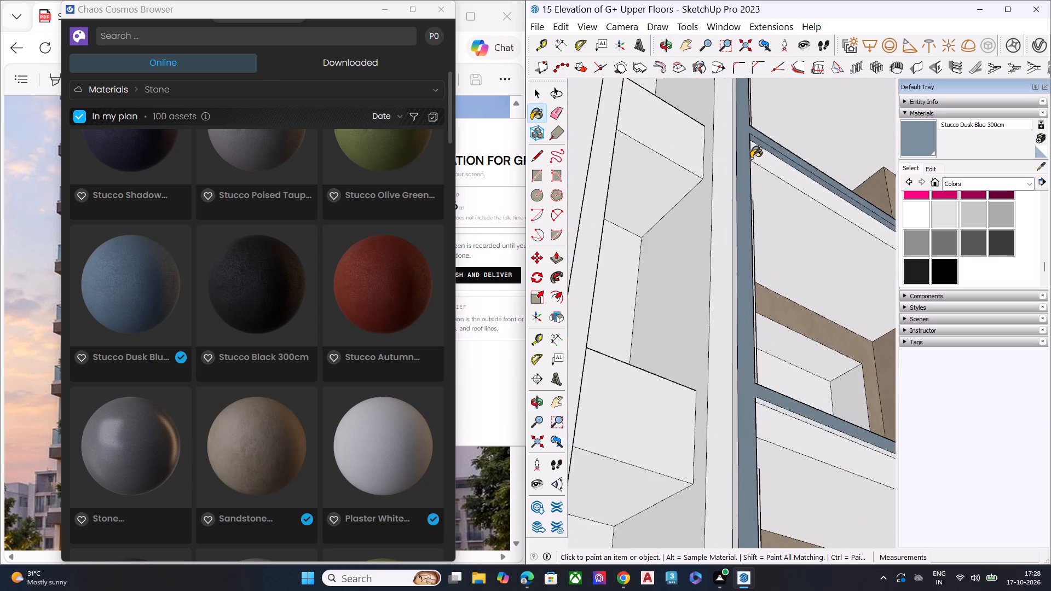
Paint the outer side return of the right-hand stack's top balcony slab-edge strip with Stucco Dusk Blue 300cm.
middle_click_drag(764, 154, 738, 446)
scroll(711, 360, "down", 5)
middle_click_drag(795, 433, 571, 395)
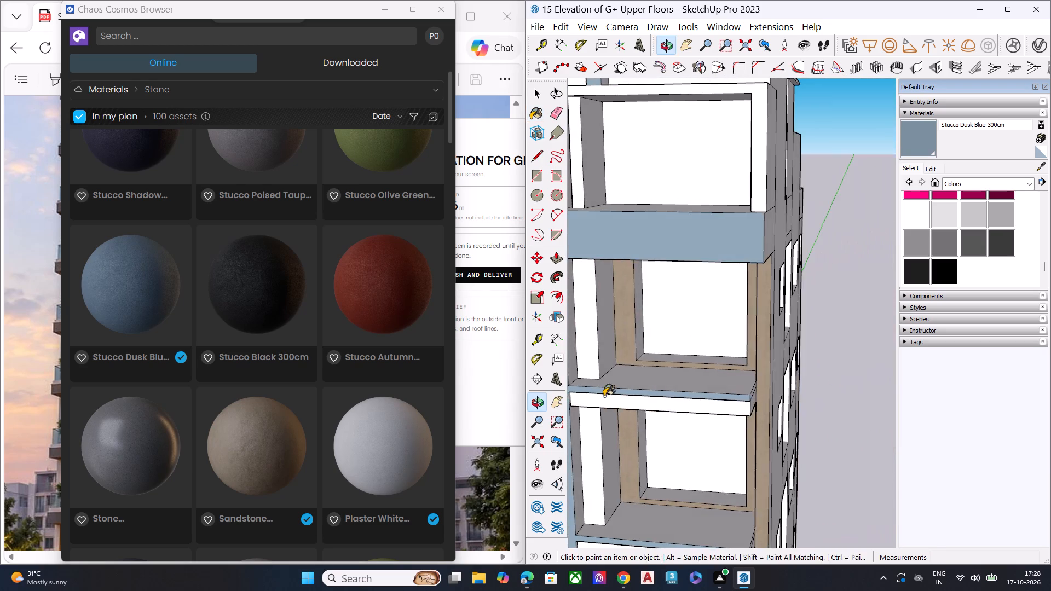
middle_click_drag(717, 414, 521, 374)
scroll(568, 363, "up", 6)
left_click(682, 368)
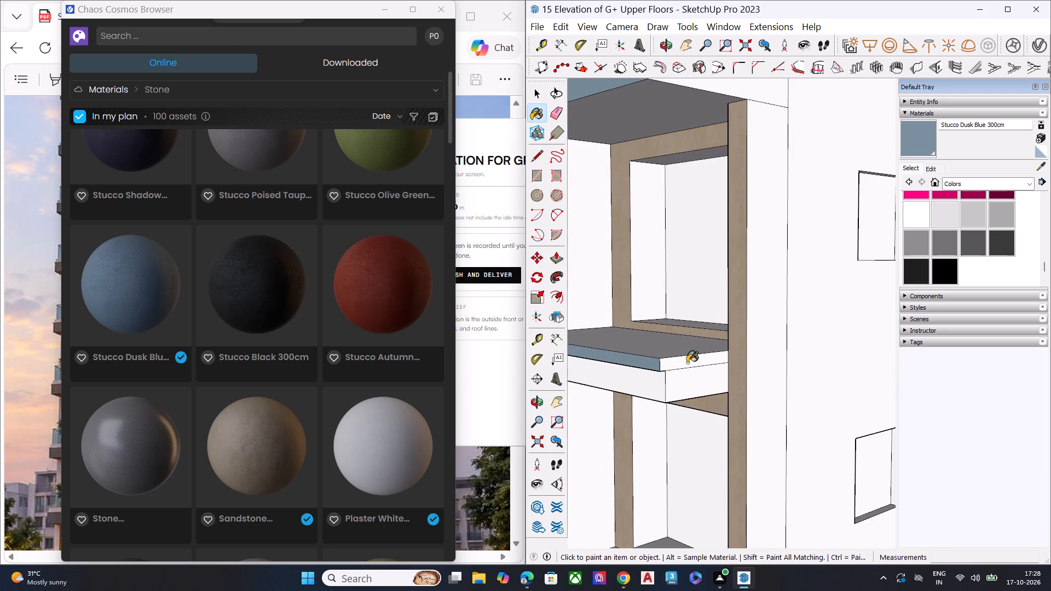
left_click(687, 363)
scroll(596, 29, "up", 1)
scroll(598, 287, "down", 4)
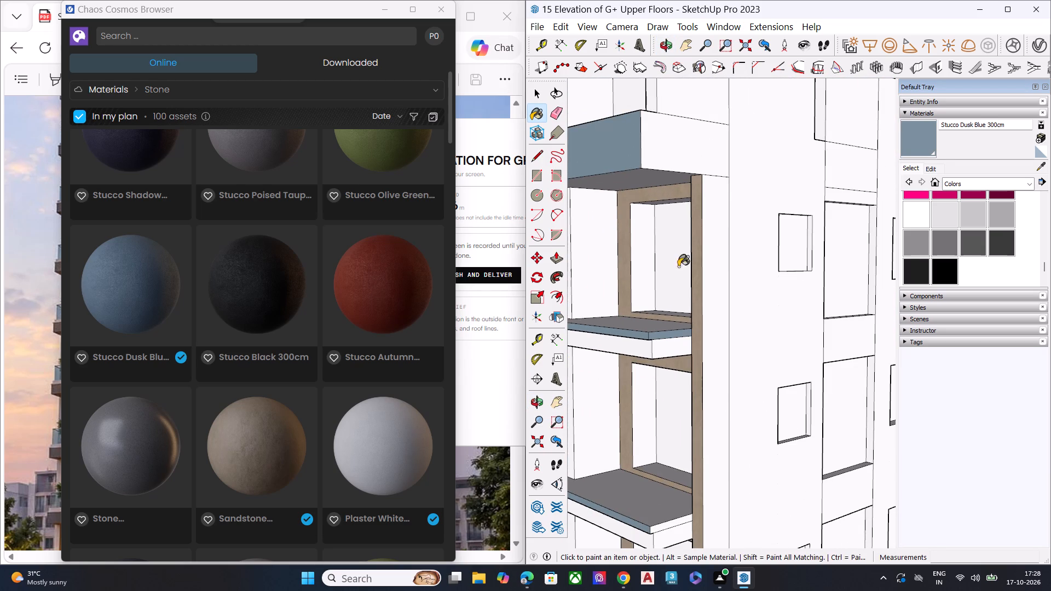
Paint the side return and thin underside of the slab-edge strip one balcony down with Stucco Dusk Blue 300cm.
scroll(694, 262, "down", 9)
scroll(639, 428, "up", 6)
scroll(638, 410, "down", 1)
scroll(644, 395, "up", 3)
middle_click_drag(764, 314, 761, 299)
scroll(764, 310, "up", 6)
left_click(750, 360)
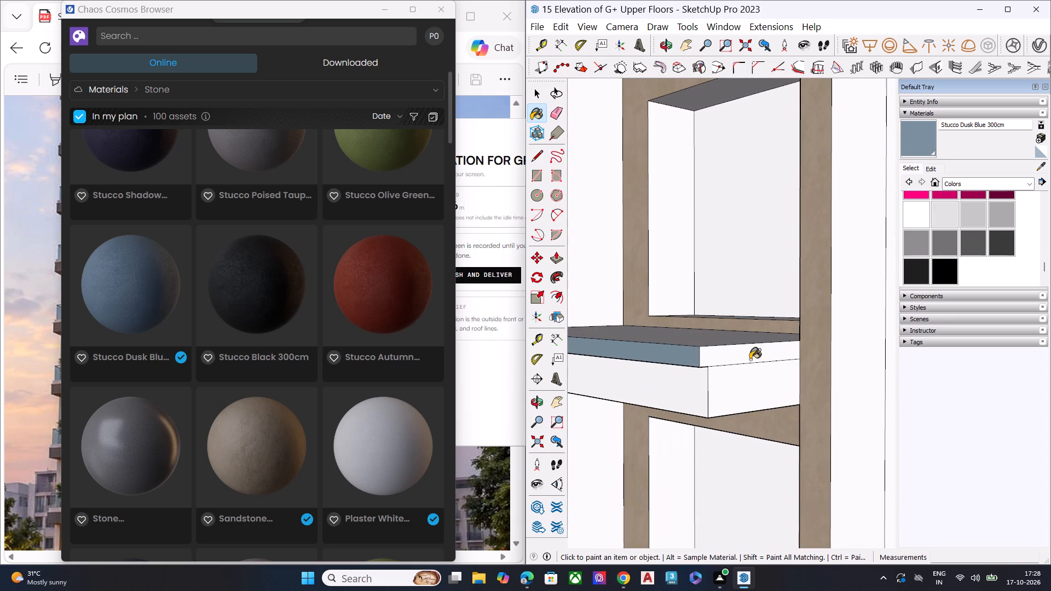
middle_click_drag(708, 355, 758, 216)
scroll(758, 216, "up", 1)
left_click(737, 256)
scroll(749, 247, "down", 8)
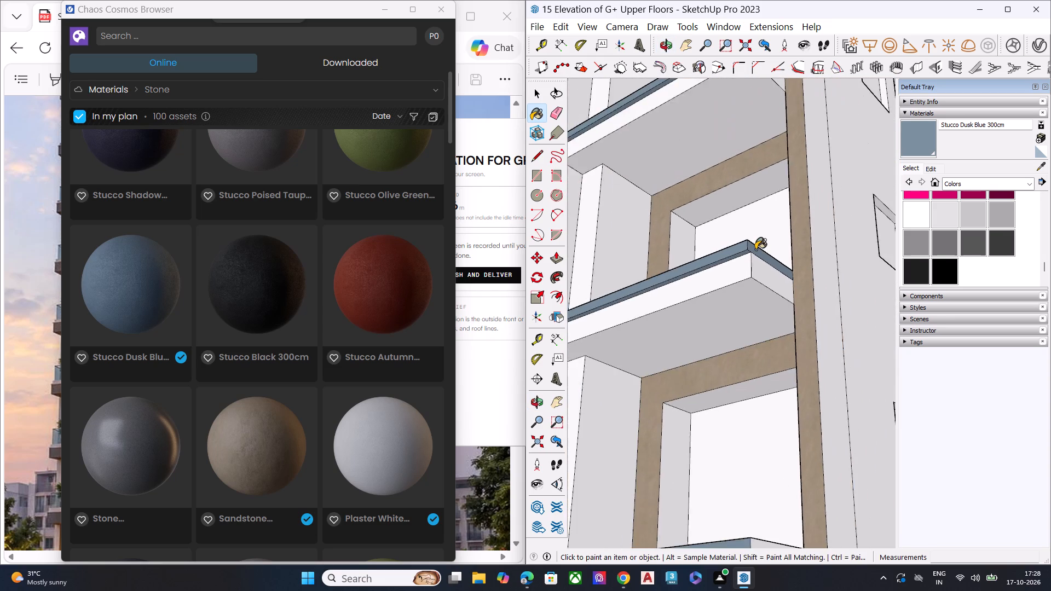
Paint the thin underside and outer side return of the next balcony's slab-edge strip below with Stucco Dusk Blue 300cm.
scroll(755, 250, "down", 9)
middle_click_drag(688, 308, 700, 218)
scroll(688, 289, "up", 4)
scroll(684, 367, "down", 1)
scroll(684, 367, "up", 6)
scroll(687, 358, "down", 1)
scroll(687, 358, "up", 6)
scroll(687, 358, "down", 1)
scroll(687, 358, "up", 3)
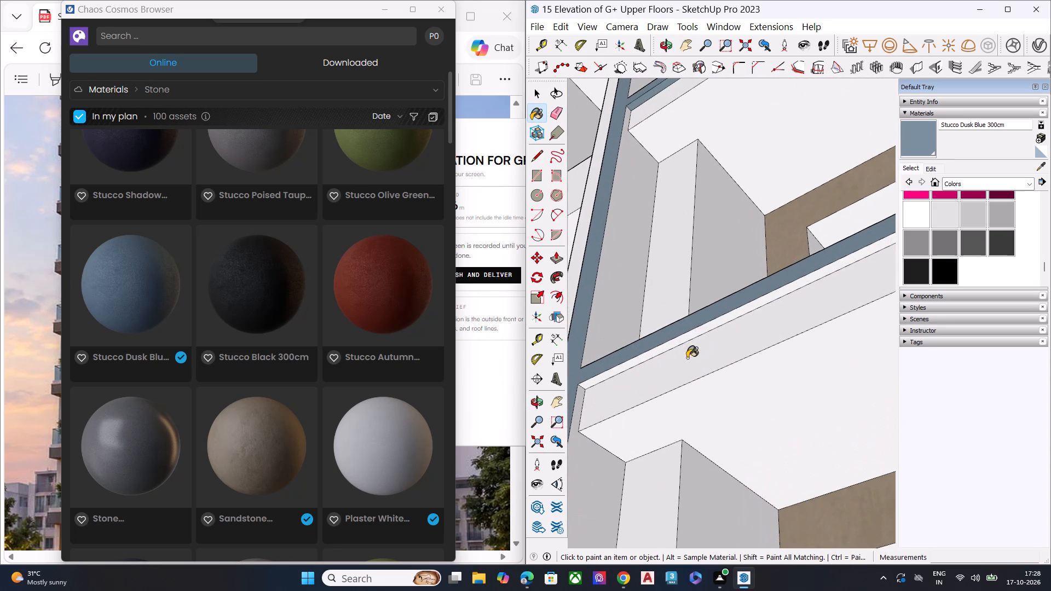
left_click(701, 331)
scroll(604, 329, "down", 5)
middle_click_drag(709, 311, 690, 329)
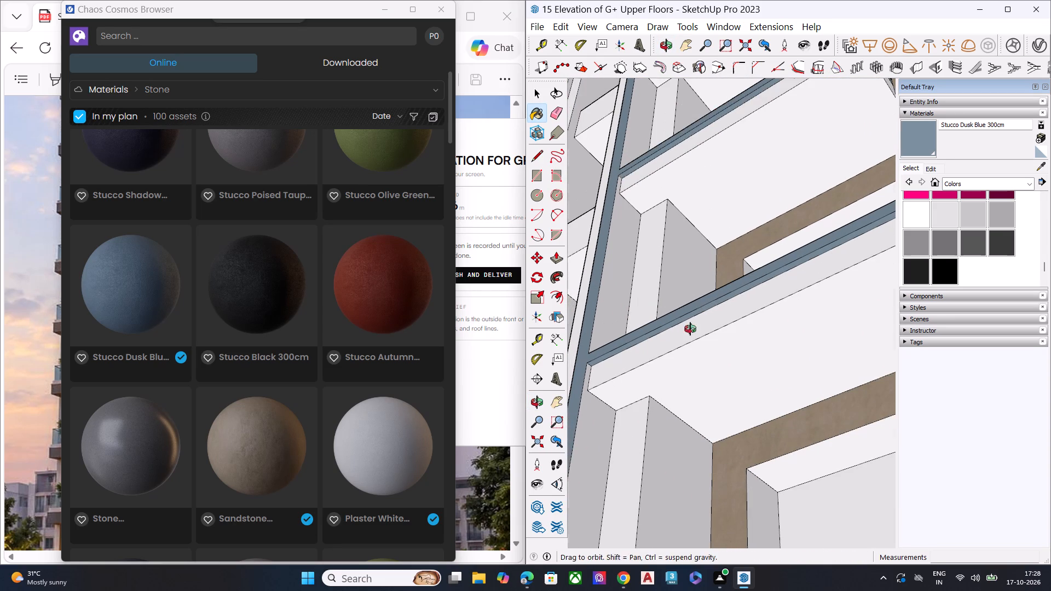
middle_click_drag(690, 329, 625, 367)
scroll(772, 298, "up", 8)
left_click(825, 245)
scroll(799, 253, "down", 10)
scroll(807, 256, "up", 1)
scroll(807, 256, "down", 5)
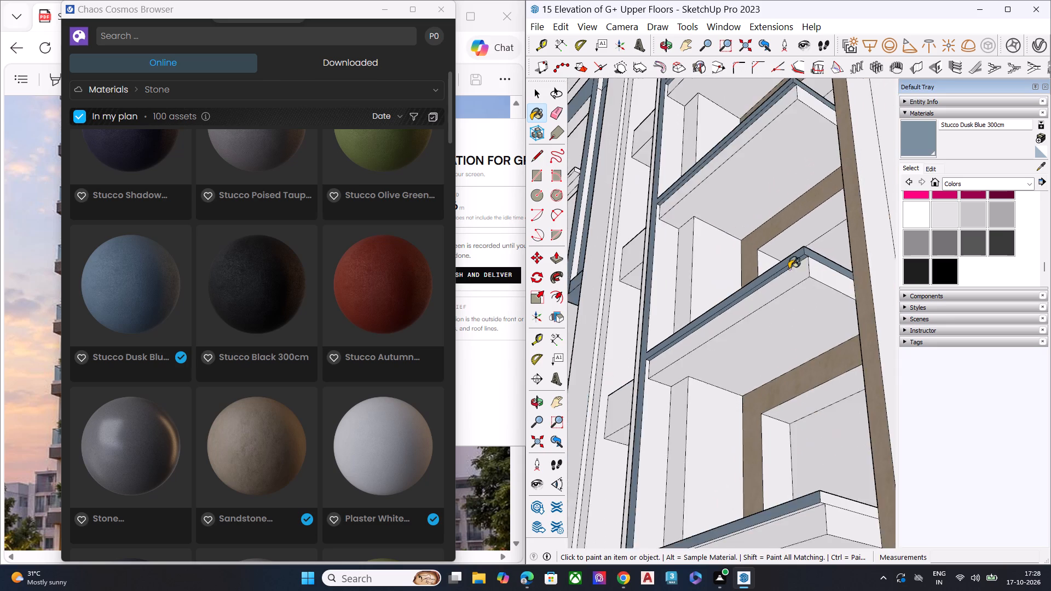
Paint the thin underside of the slab-edge strip on the following balcony down with Stucco Dusk Blue 300cm.
scroll(695, 256, "down", 6)
scroll(687, 410, "up", 11)
scroll(703, 366, "down", 1)
scroll(703, 365, "up", 2)
scroll(720, 323, "up", 5)
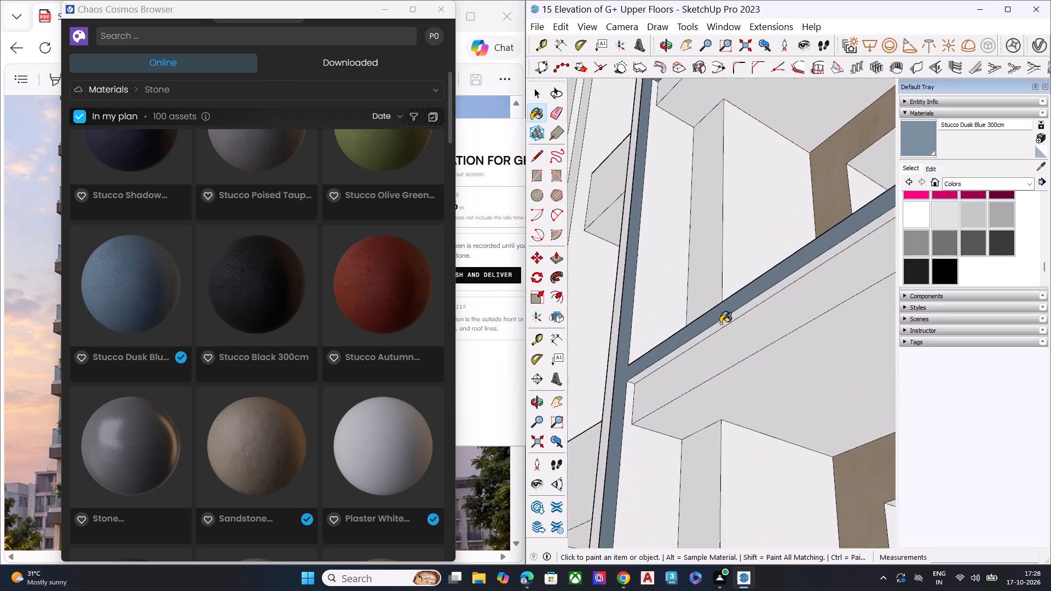
scroll(720, 323, "up", 4)
scroll(720, 323, "down", 1)
scroll(720, 323, "up", 1)
scroll(720, 323, "down", 1)
scroll(720, 323, "up", 1)
left_click(720, 323)
scroll(679, 322, "down", 3)
scroll(679, 322, "up", 1)
scroll(679, 322, "down", 4)
scroll(681, 322, "up", 1)
scroll(681, 323, "down", 1)
scroll(680, 327, "up", 1)
scroll(679, 330, "down", 9)
scroll(675, 334, "up", 1)
scroll(674, 335, "down", 5)
scroll(674, 333, "up", 2)
scroll(674, 333, "down", 3)
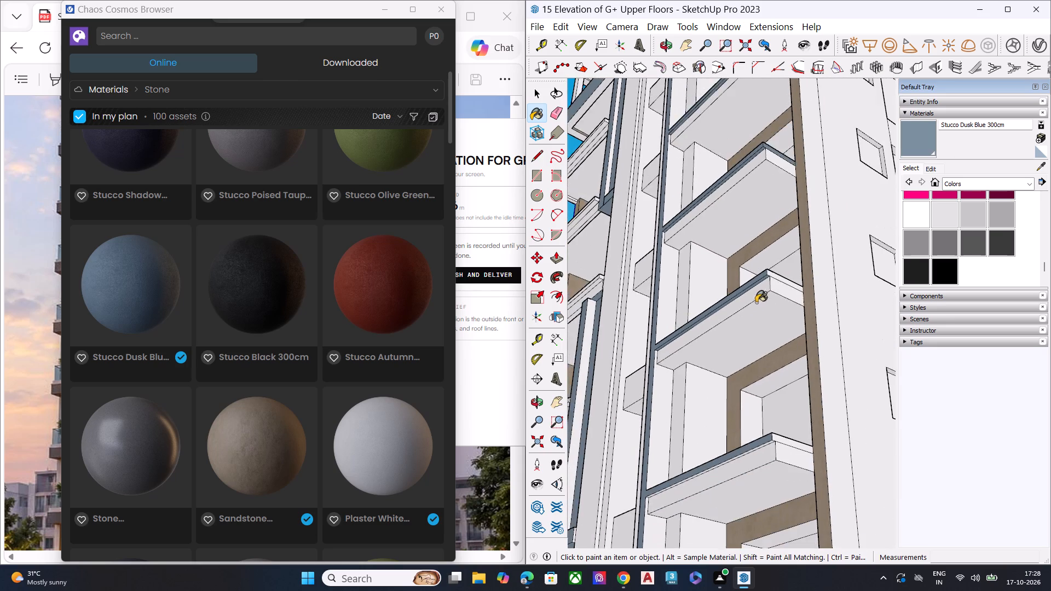
Paint the outer side return of that same balcony's slab-edge strip with Stucco Dusk Blue 300cm.
scroll(783, 274, "up", 6)
left_click(755, 293)
Paint the outer side return and thin underside of the next balcony's slab-edge strip below with Stucco Dusk Blue 300cm.
scroll(732, 275, "down", 4)
scroll(731, 274, "up", 2)
scroll(730, 273, "down", 4)
scroll(735, 263, "up", 1)
scroll(735, 263, "down", 3)
scroll(735, 263, "up", 1)
scroll(734, 263, "down", 7)
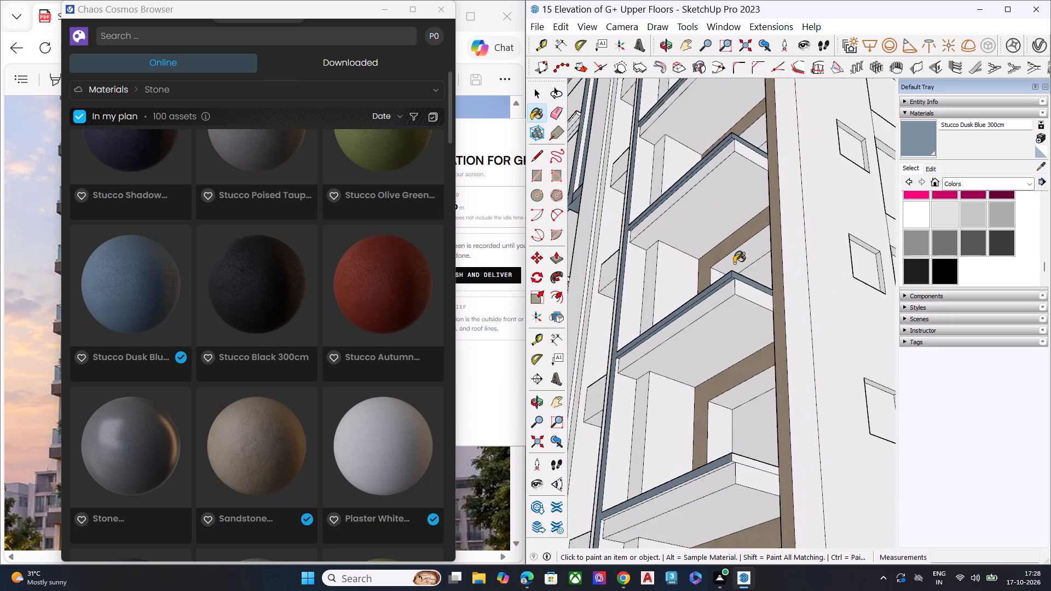
scroll(734, 263, "down", 4)
scroll(715, 372, "up", 1)
scroll(715, 378, "down", 1)
scroll(715, 378, "up", 10)
scroll(755, 306, "down", 1)
scroll(757, 304, "up", 9)
left_click(783, 198)
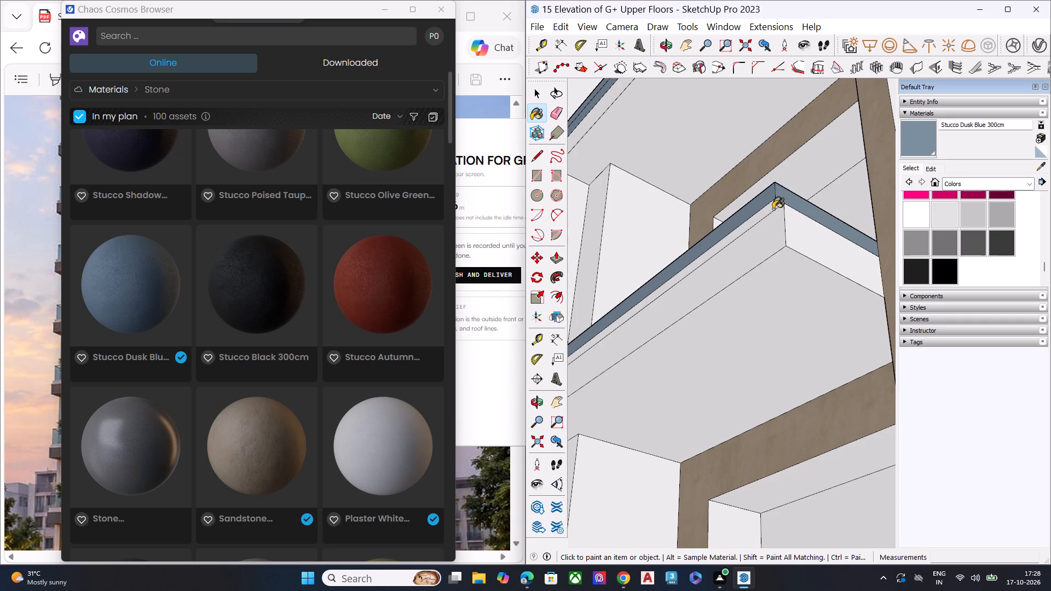
left_click(773, 205)
Paint the thin underside and outer side return of the slab-edge strip one balcony further down with Stucco Dusk Blue 300cm.
scroll(762, 203, "down", 9)
scroll(764, 206, "up", 1)
scroll(763, 207, "down", 3)
scroll(750, 371, "up", 8)
middle_click_drag(784, 380, 783, 357)
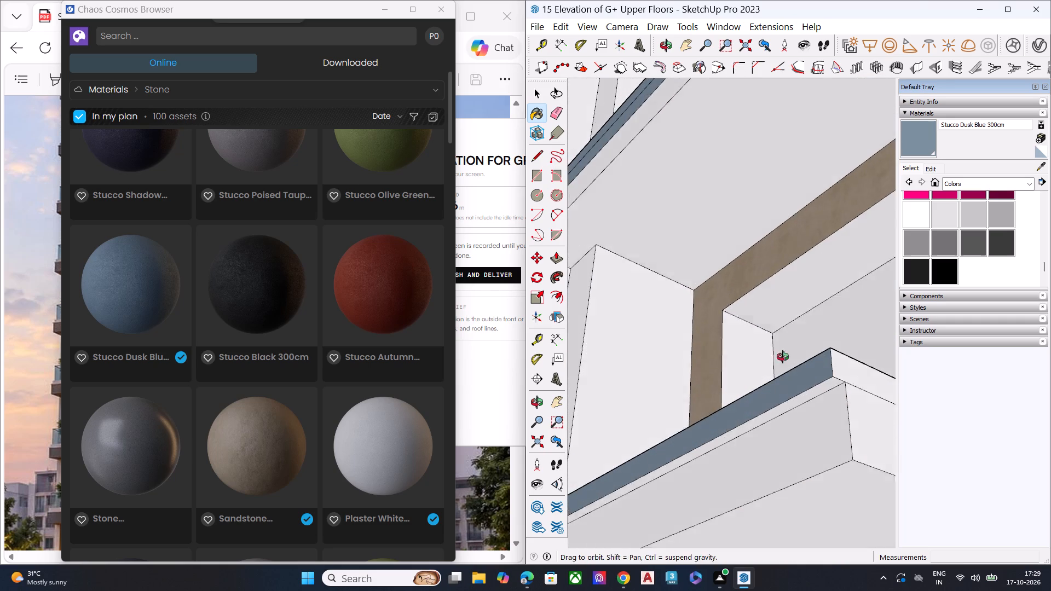
middle_click_drag(783, 357, 783, 344)
scroll(783, 341, "up", 8)
left_click(834, 393)
left_click(870, 339)
scroll(843, 321, "down", 1)
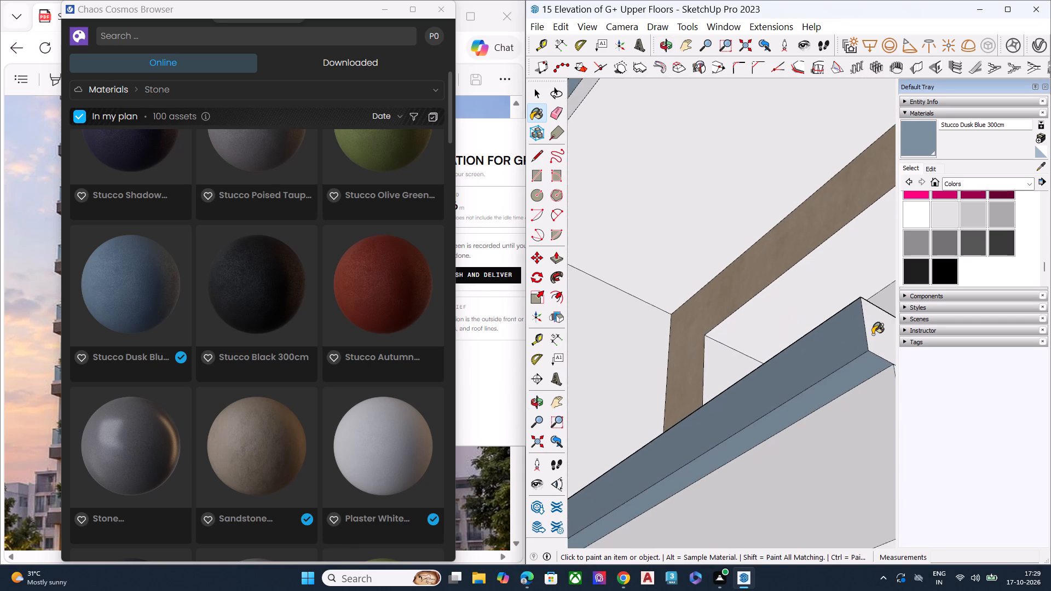
left_click(873, 334)
Paint the thin underside and outer side return of the right-hand stack's second-lowest slab-edge strip with Stucco Dusk Blue 300cm.
scroll(718, 294, "down", 18)
scroll(736, 429, "up", 3)
scroll(736, 422, "down", 1)
scroll(736, 422, "up", 2)
scroll(736, 422, "down", 1)
scroll(736, 422, "up", 3)
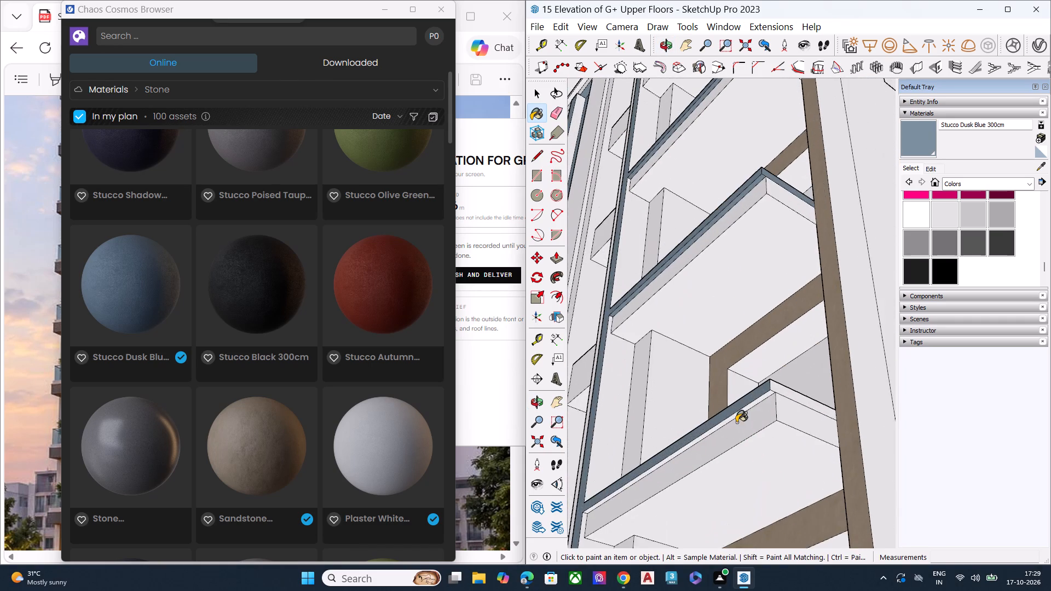
scroll(736, 422, "up", 8)
left_click(766, 387)
left_click(774, 372)
Paint the thin underside of the right-hand stack's lowest balcony slab-edge strip with Stucco Dusk Blue 300cm.
scroll(770, 346, "down", 9)
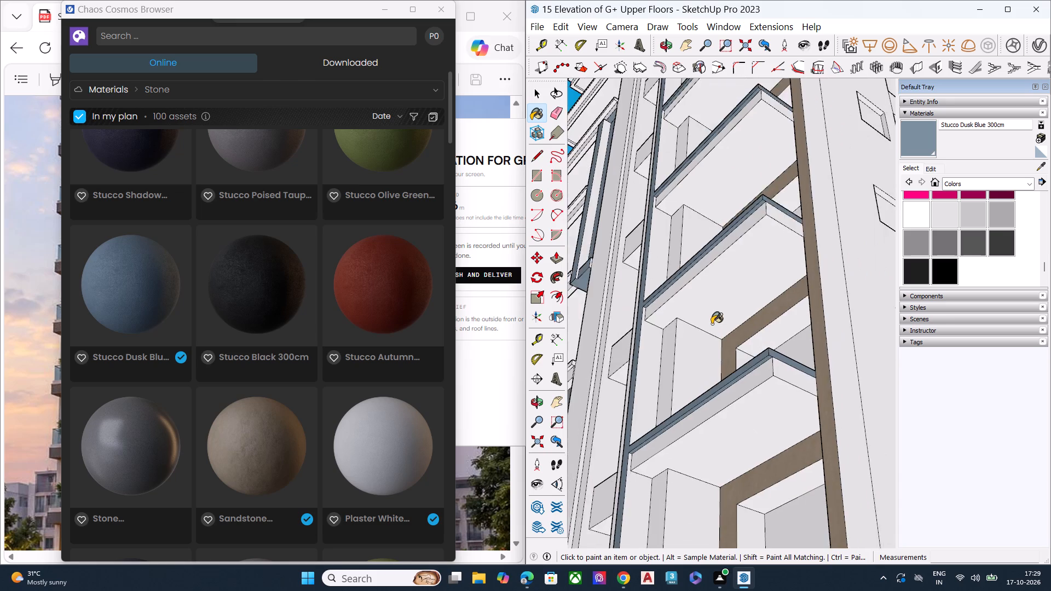
scroll(712, 324, "down", 6)
scroll(732, 429, "up", 11)
scroll(737, 413, "down", 2)
scroll(737, 413, "up", 3)
scroll(737, 413, "down", 1)
scroll(737, 413, "up", 12)
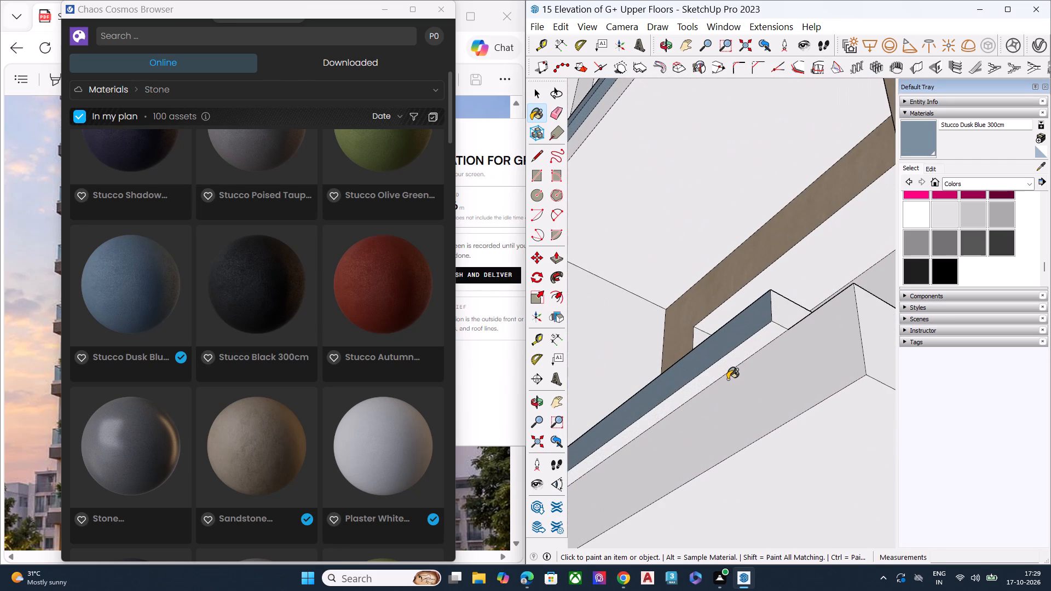
left_click(733, 366)
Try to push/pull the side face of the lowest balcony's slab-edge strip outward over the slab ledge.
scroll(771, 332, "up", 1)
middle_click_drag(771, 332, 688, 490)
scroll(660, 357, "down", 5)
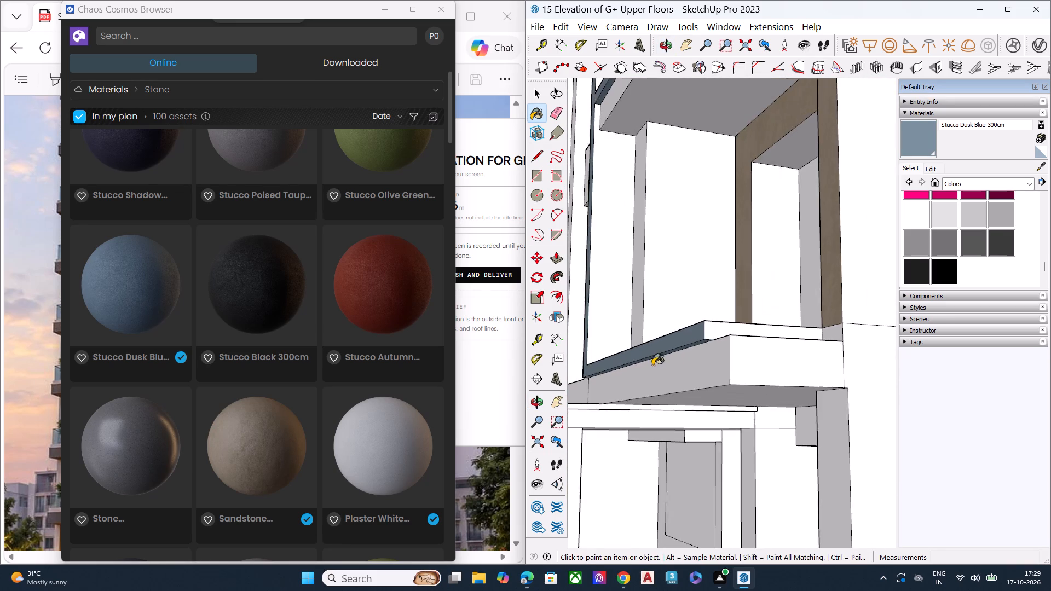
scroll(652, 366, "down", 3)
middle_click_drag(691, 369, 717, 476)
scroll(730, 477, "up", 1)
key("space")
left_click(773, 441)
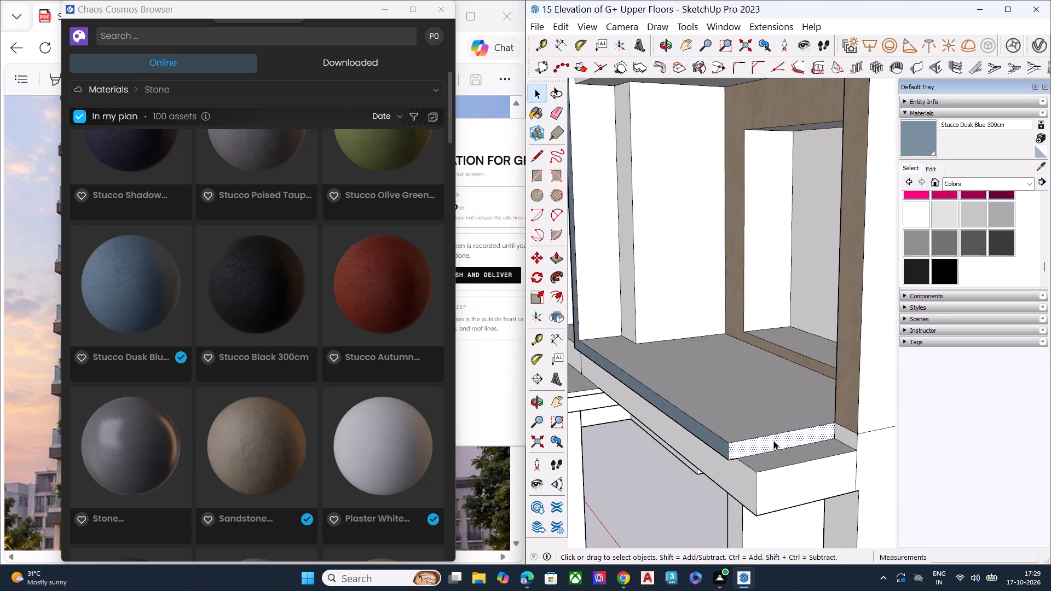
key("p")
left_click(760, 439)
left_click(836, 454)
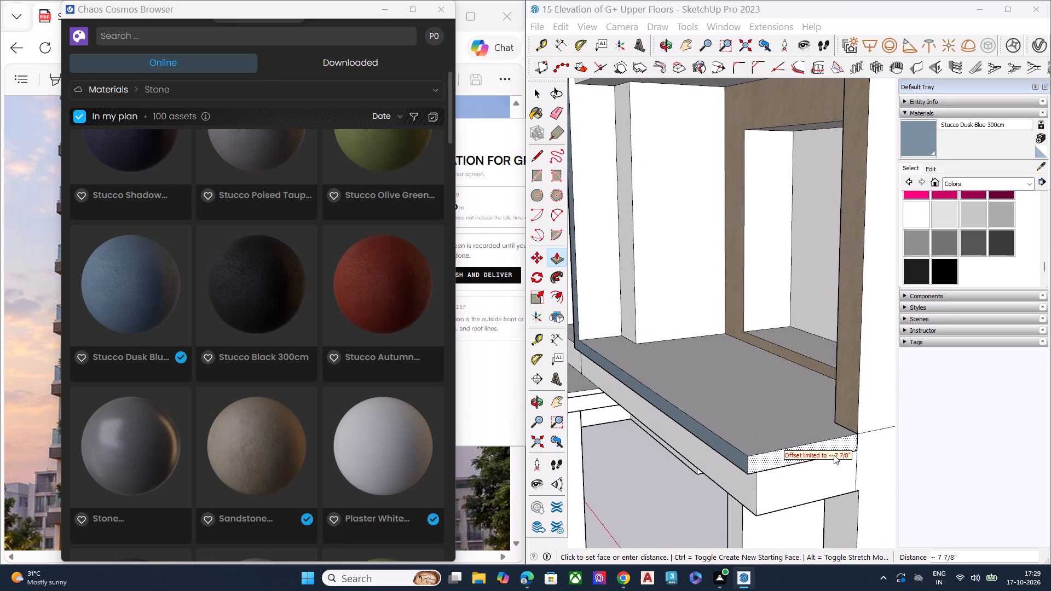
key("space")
Push/pull the side face of the lowest balcony's slab-edge strip outward to the outer corner of the slab.
left_click(758, 447)
key("p")
left_click(758, 447)
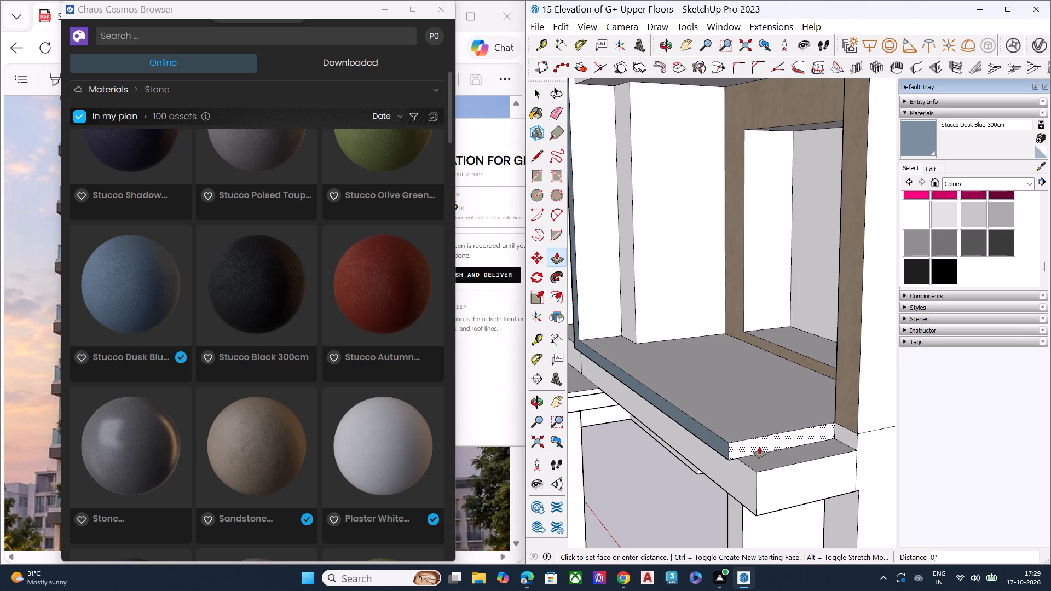
left_click(858, 432)
key("space")
Paint the extended side return of the lowest balcony's slab-edge strip with Stucco Dusk Blue 300cm.
middle_click_drag(800, 444, 811, 422)
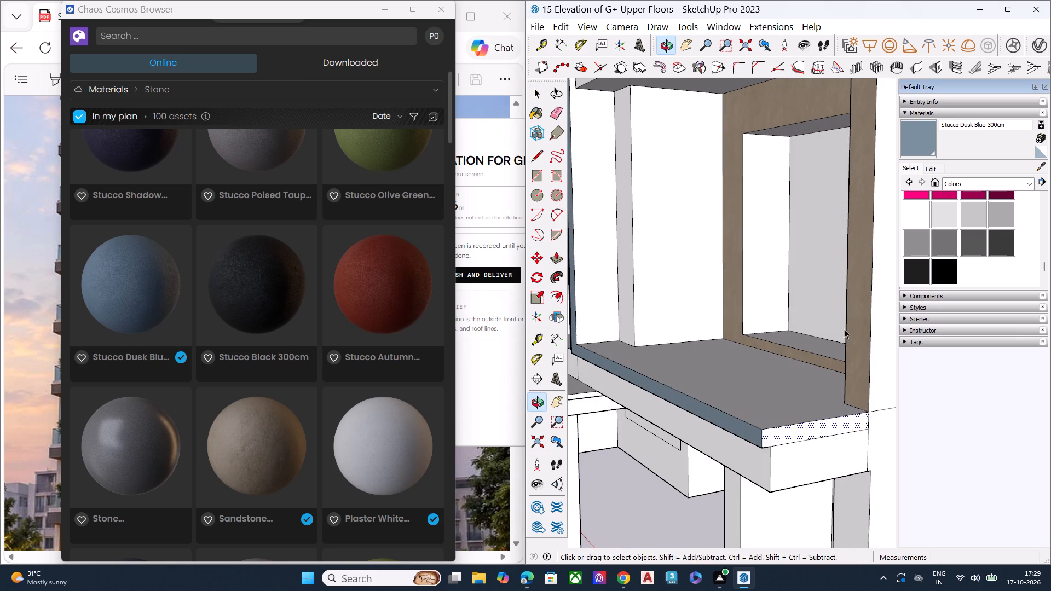
left_click(909, 142)
scroll(853, 394, "up", 2)
scroll(847, 404, "down", 1)
scroll(846, 412, "up", 2)
left_click(836, 436)
scroll(816, 403, "up", 1)
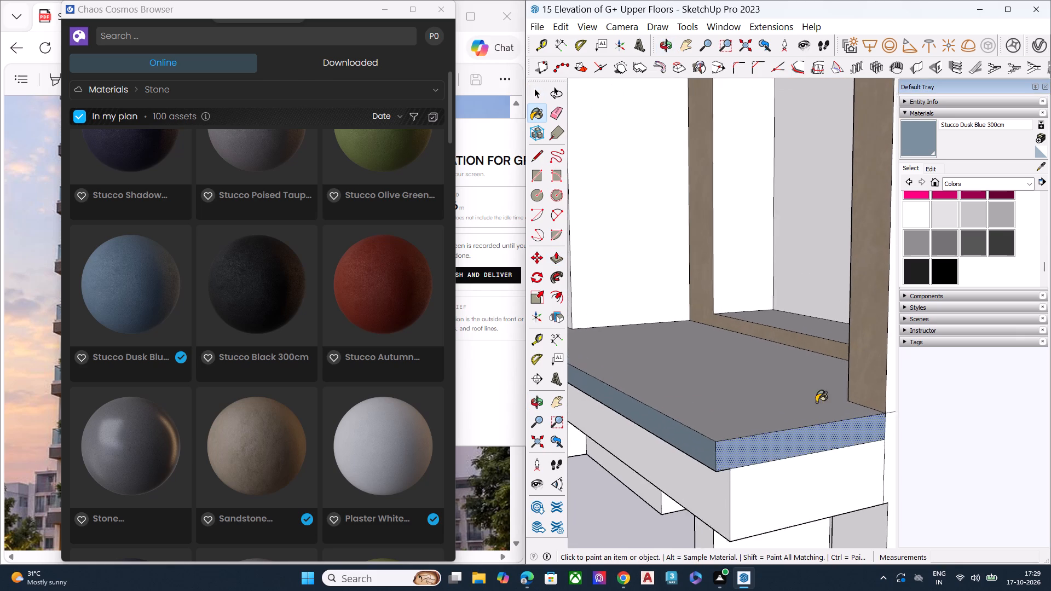
Paint the balcony-facing side of the right-hand stack's vertical fin at the three lowest levels with Stucco Dusk Blue 300cm.
scroll(816, 402, "down", 1)
scroll(816, 402, "up", 2)
scroll(816, 402, "down", 4)
middle_click_drag(755, 439, 820, 206)
key("space")
scroll(815, 279, "down", 7)
scroll(817, 316, "up", 1)
scroll(818, 317, "down", 2)
scroll(818, 320, "up", 1)
scroll(818, 321, "down", 5)
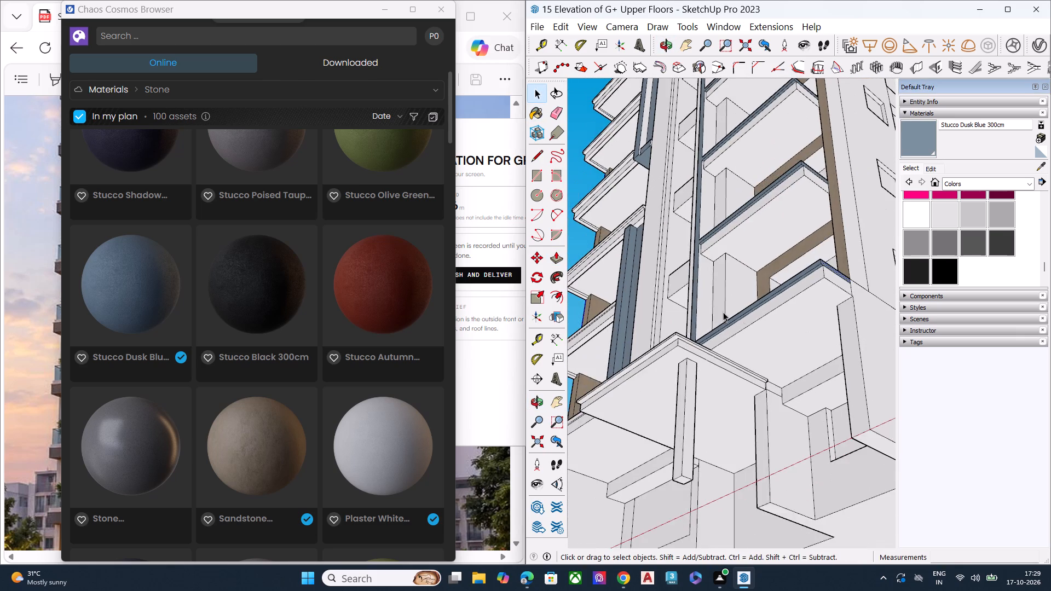
middle_click_drag(714, 306, 752, 382)
left_click(927, 131)
scroll(746, 306, "up", 4)
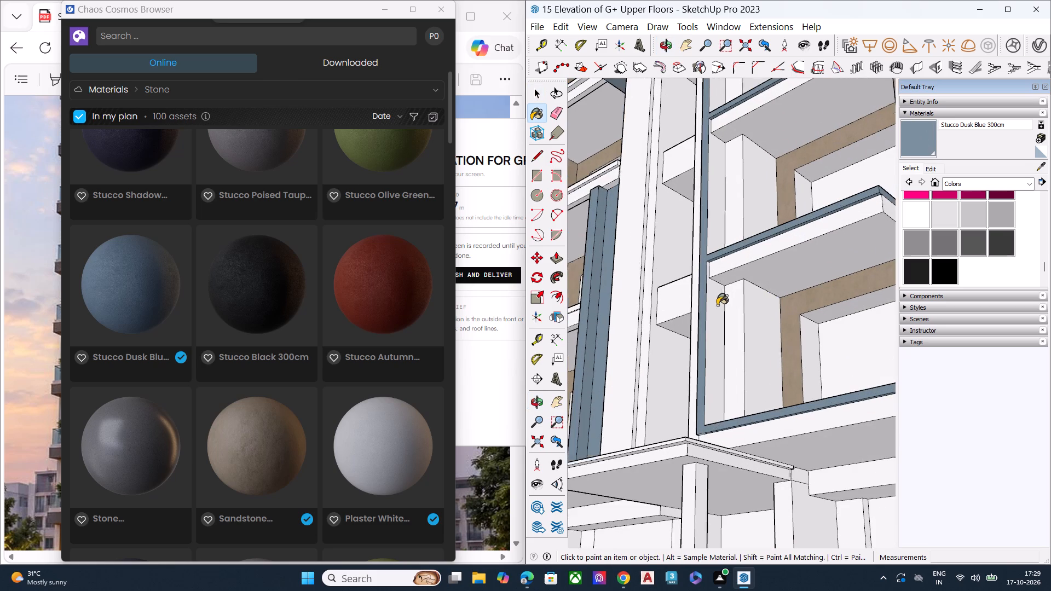
left_click(717, 306)
left_click(713, 197)
scroll(725, 246, "down", 6)
scroll(730, 139, "up", 7)
left_click(703, 157)
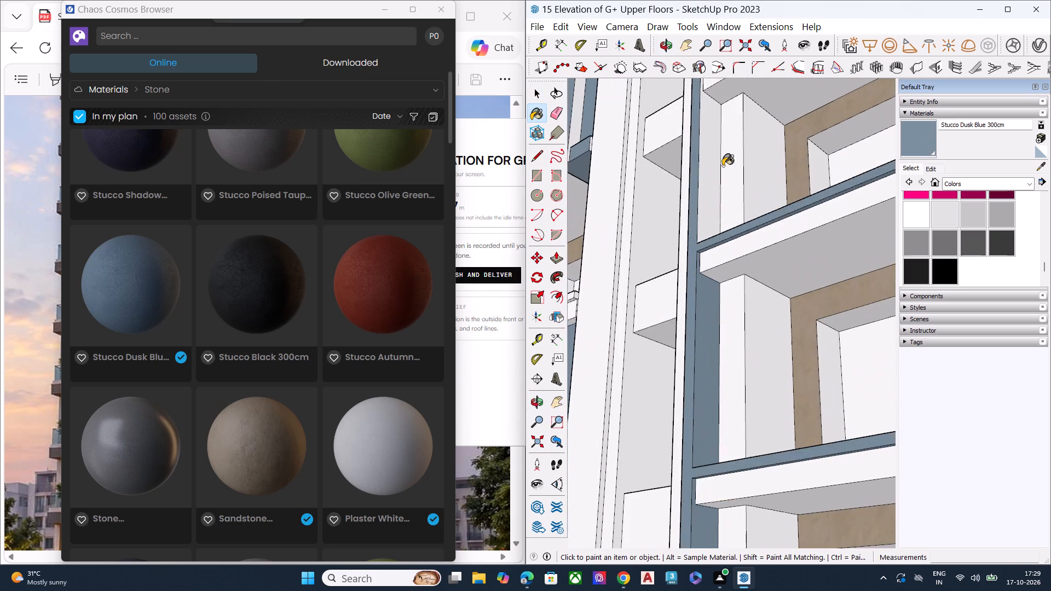
Paint the same fin's balcony-facing side above the top band and at the two levels below it with Stucco Dusk Blue 300cm.
scroll(727, 218, "down", 8)
scroll(719, 260, "up", 1)
scroll(719, 260, "down", 10)
scroll(696, 199, "down", 13)
scroll(712, 86, "up", 8)
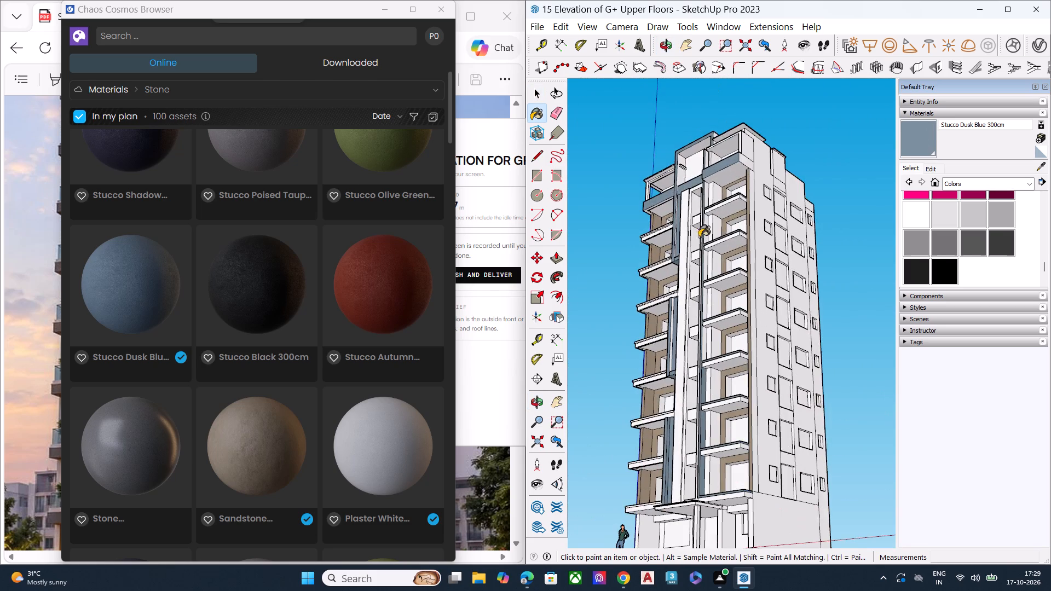
scroll(708, 206, "up", 9)
scroll(714, 114, "up", 7)
left_click(690, 123)
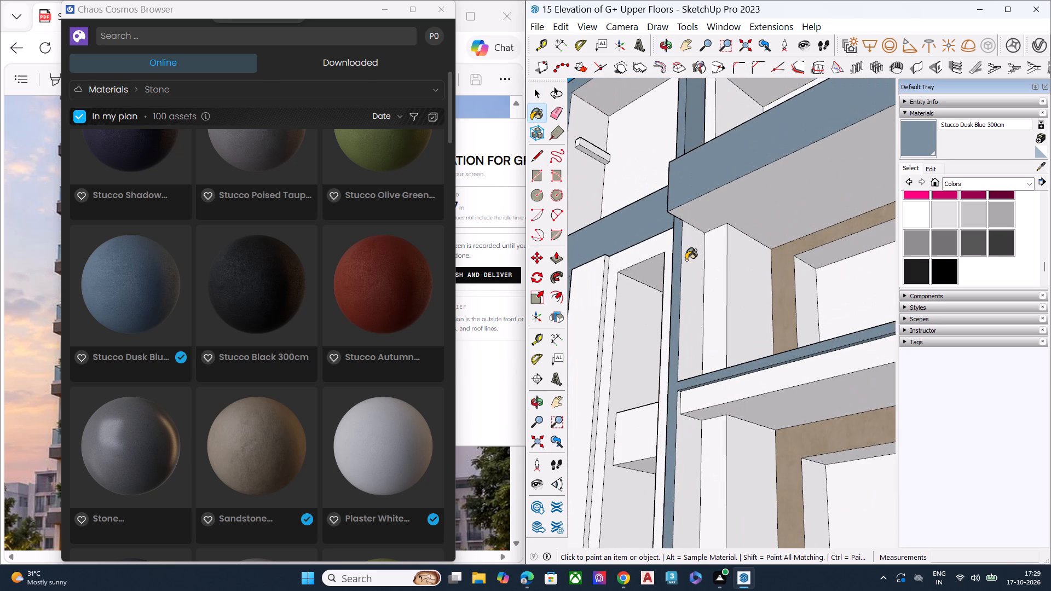
left_click(686, 260)
scroll(661, 165, "down", 6)
scroll(667, 276, "up", 7)
left_click(677, 318)
Paint the fin's remaining balcony-facing side segments at the middle levels with Stucco Dusk Blue 300cm.
scroll(672, 148, "down", 2)
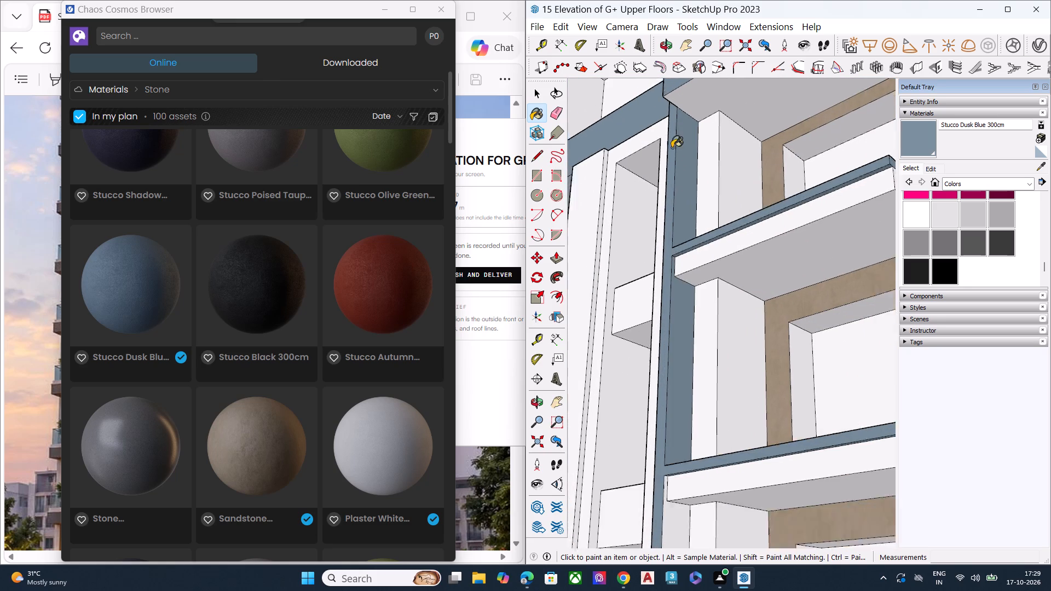
scroll(672, 148, "down", 4)
scroll(672, 370, "up", 6)
left_click(670, 381)
scroll(665, 188, "down", 13)
scroll(659, 319, "up", 4)
left_click(678, 326)
left_click(674, 322)
scroll(663, 195, "down", 8)
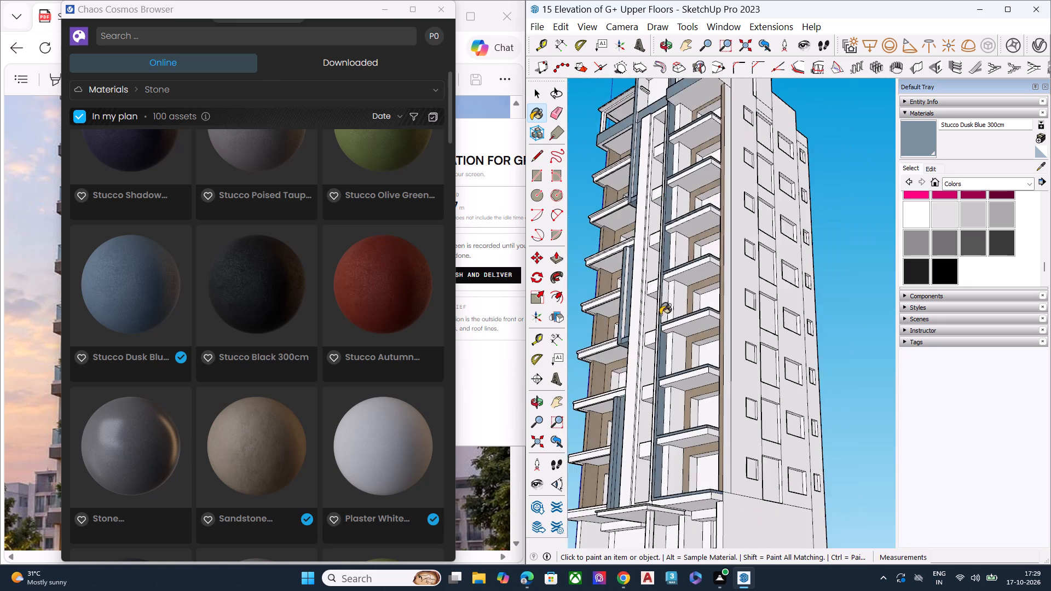
scroll(657, 330, "up", 9)
left_click(673, 278)
Paint the narrow side faces of the left-hand vertical fin where it meets the top band with Stucco Dusk Blue 300cm.
scroll(674, 230, "down", 1)
scroll(674, 230, "up", 1)
scroll(673, 230, "down", 4)
scroll(665, 328, "up", 5)
scroll(665, 331, "down", 9)
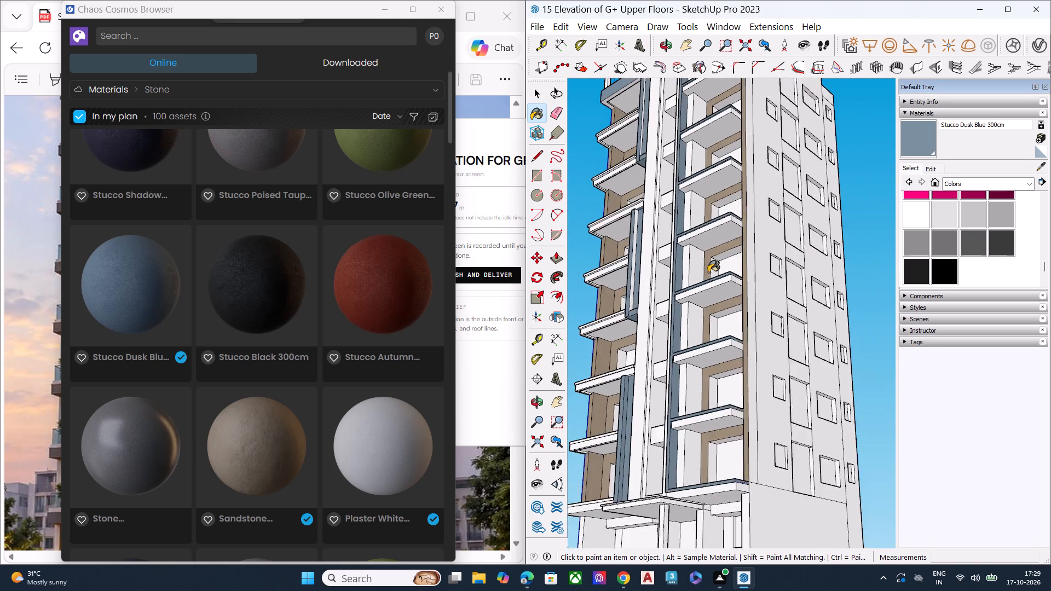
scroll(708, 273, "up", 2)
scroll(709, 273, "down", 3)
middle_click_drag(711, 269, 851, 360)
middle_click_drag(717, 293, 522, 278)
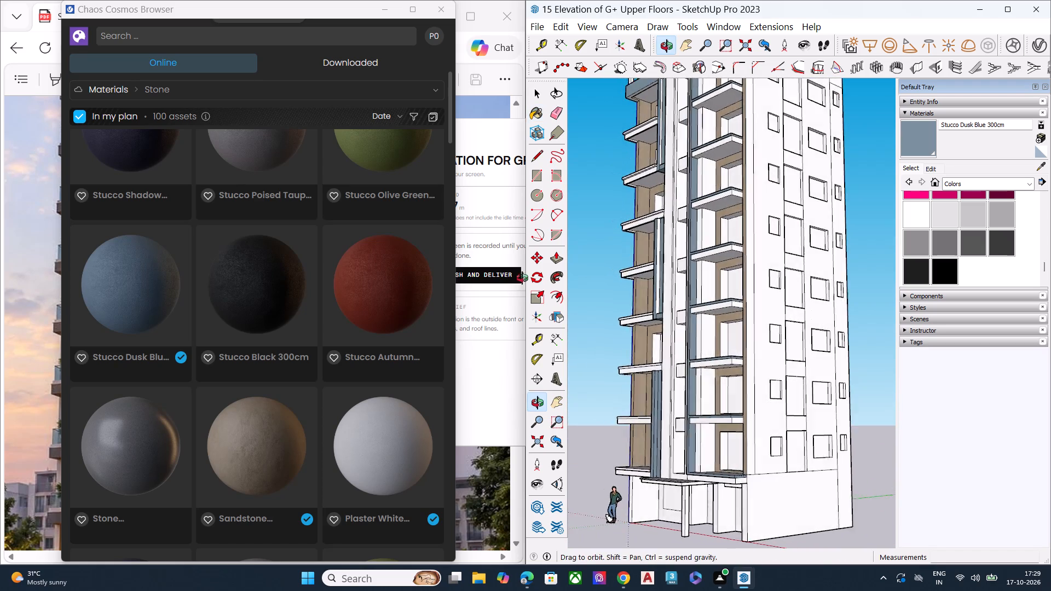
middle_click_drag(522, 278, 521, 278)
scroll(619, 244, "up", 4)
scroll(634, 299, "down", 5)
scroll(648, 145, "up", 6)
scroll(683, 179, "up", 10)
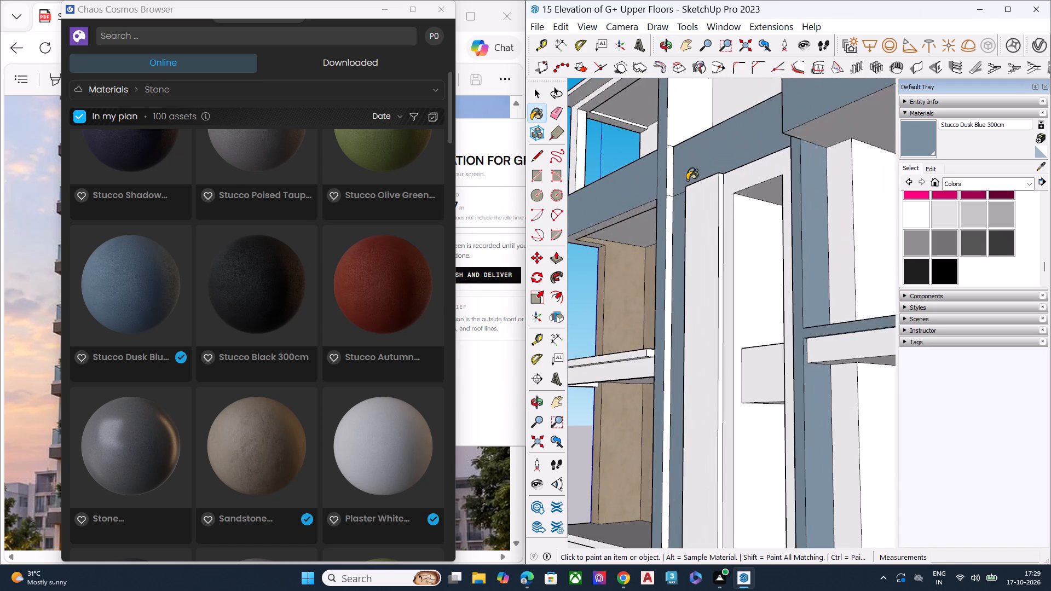
scroll(687, 180, "up", 6)
left_click(672, 180)
left_click(675, 209)
Erase the stray short edges where the left-hand vertical fin meets the underside of the top band.
scroll(665, 173, "down", 2)
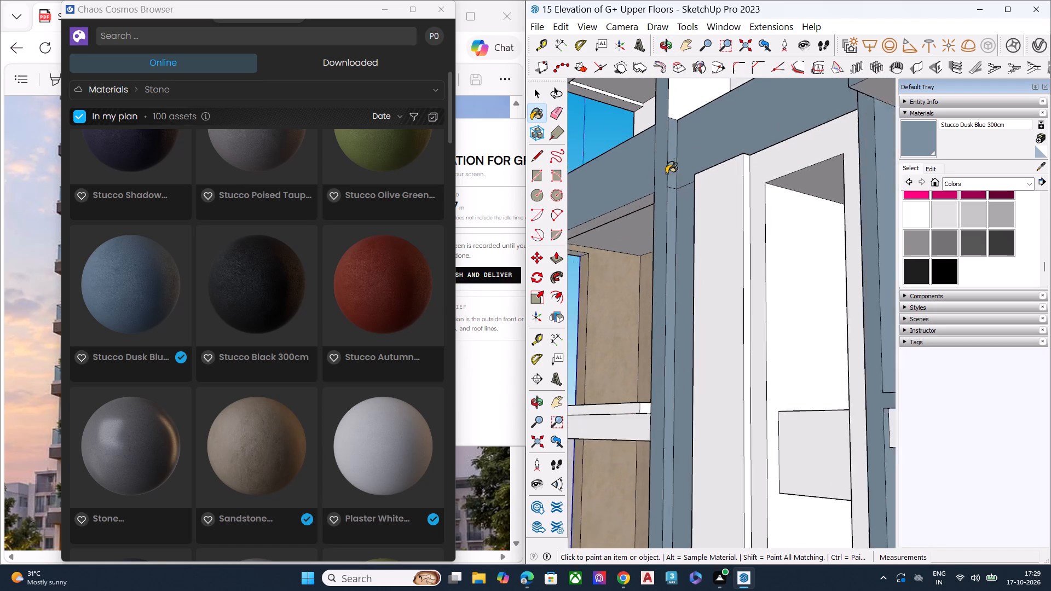
scroll(666, 173, "down", 2)
scroll(673, 191, "up", 1)
scroll(673, 190, "down", 1)
scroll(673, 190, "up", 7)
key("space")
key("e")
left_click(674, 183)
left_click(690, 180)
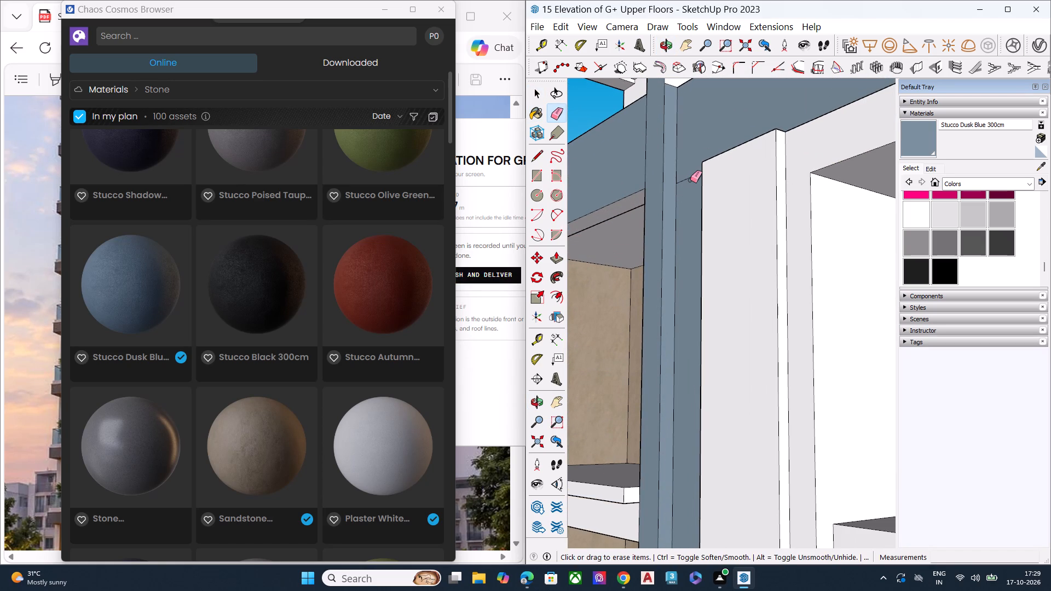
left_click(690, 179)
key("space")
Paint the narrow white vertical sliver near the foot of the left-hand stack's upper fin with Stucco Dusk Blue 300cm.
left_click(917, 130)
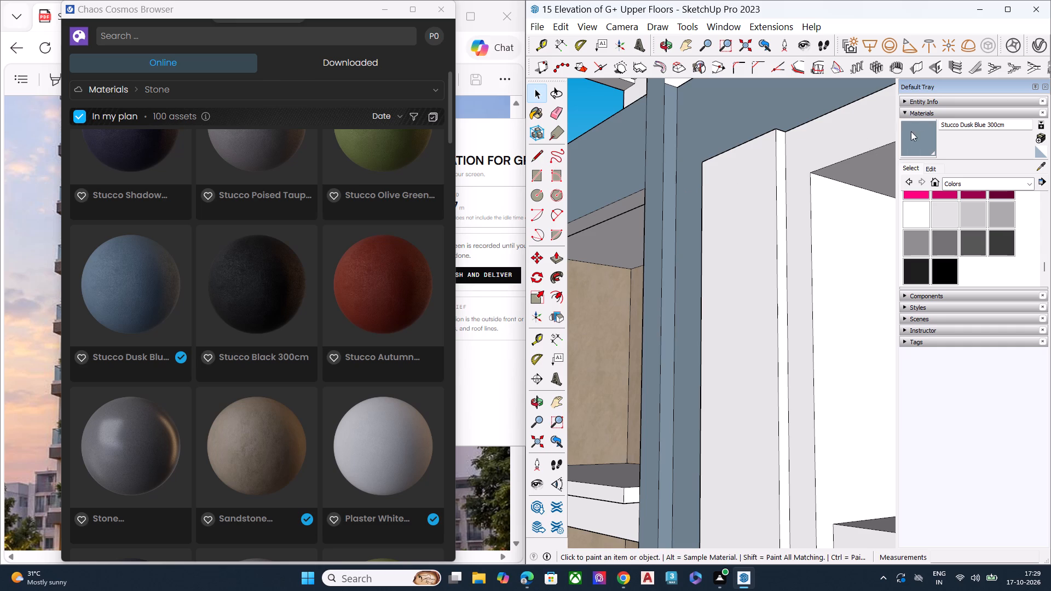
scroll(677, 136, "down", 9)
scroll(703, 149, "up", 1)
scroll(704, 149, "down", 4)
scroll(708, 152, "up", 1)
scroll(711, 158, "down", 3)
scroll(711, 158, "up", 1)
scroll(711, 158, "down", 5)
scroll(681, 316, "down", 1)
scroll(680, 328, "up", 5)
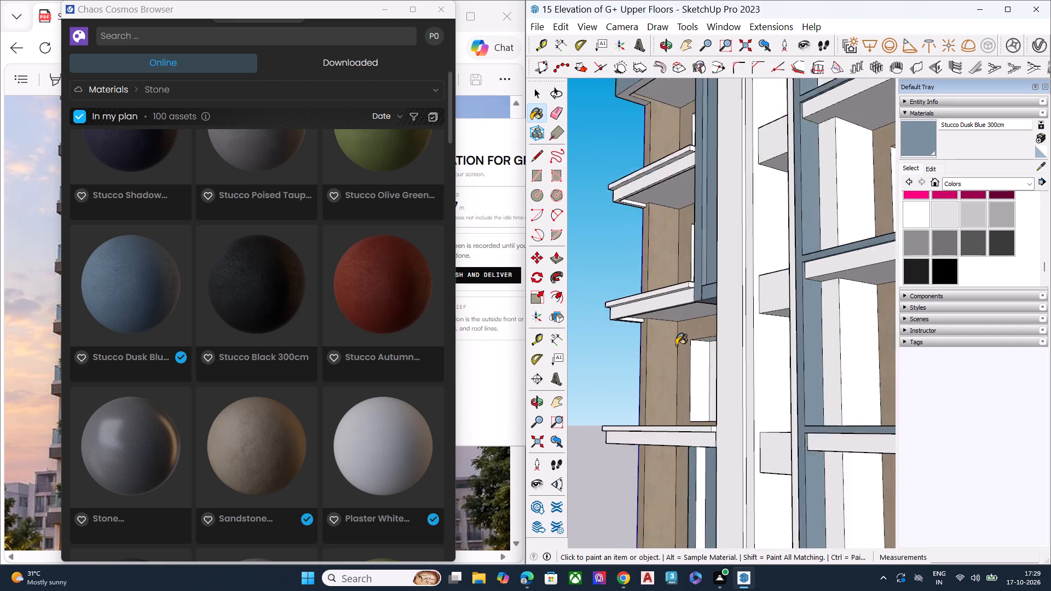
scroll(676, 345, "down", 1)
scroll(694, 317, "up", 3)
scroll(694, 316, "down", 1)
scroll(694, 316, "up", 8)
scroll(712, 255, "up", 18)
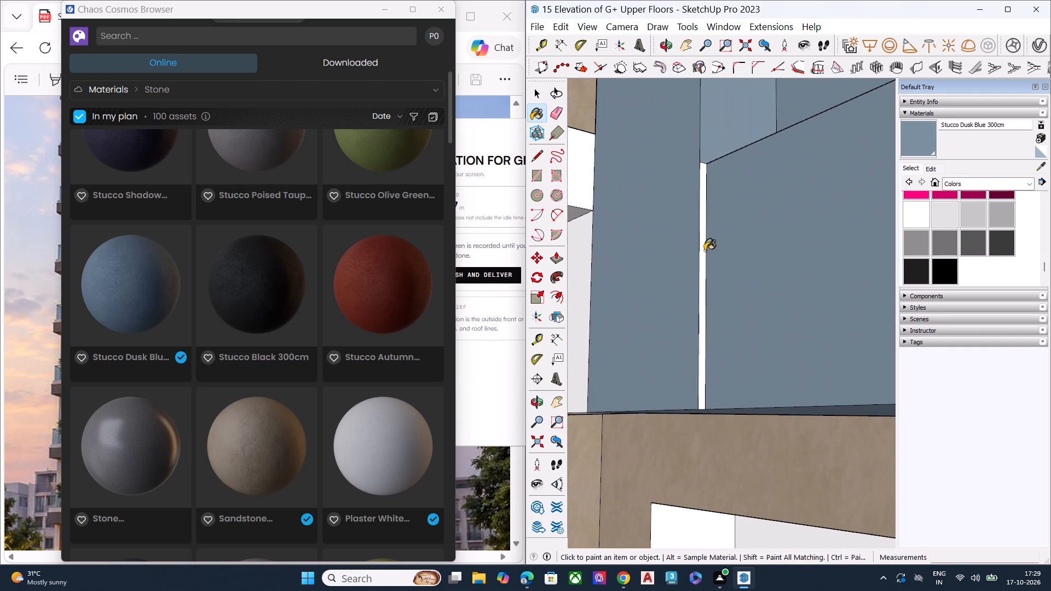
left_click(704, 251)
scroll(704, 223, "down", 7)
scroll(704, 223, "up", 1)
scroll(704, 223, "down", 10)
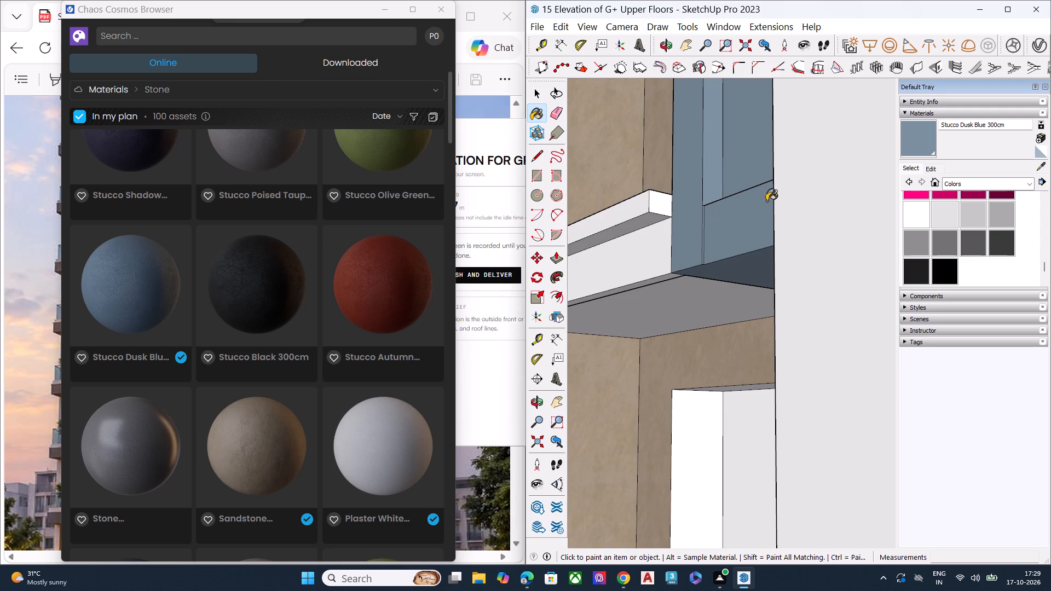
Paint the white vertical strips on the left-hand fin below the balcony slab with Stucco Dusk Blue 300cm.
scroll(717, 218, "down", 11)
scroll(729, 191, "up", 1)
scroll(726, 194, "down", 5)
scroll(689, 385, "up", 7)
left_click(705, 398)
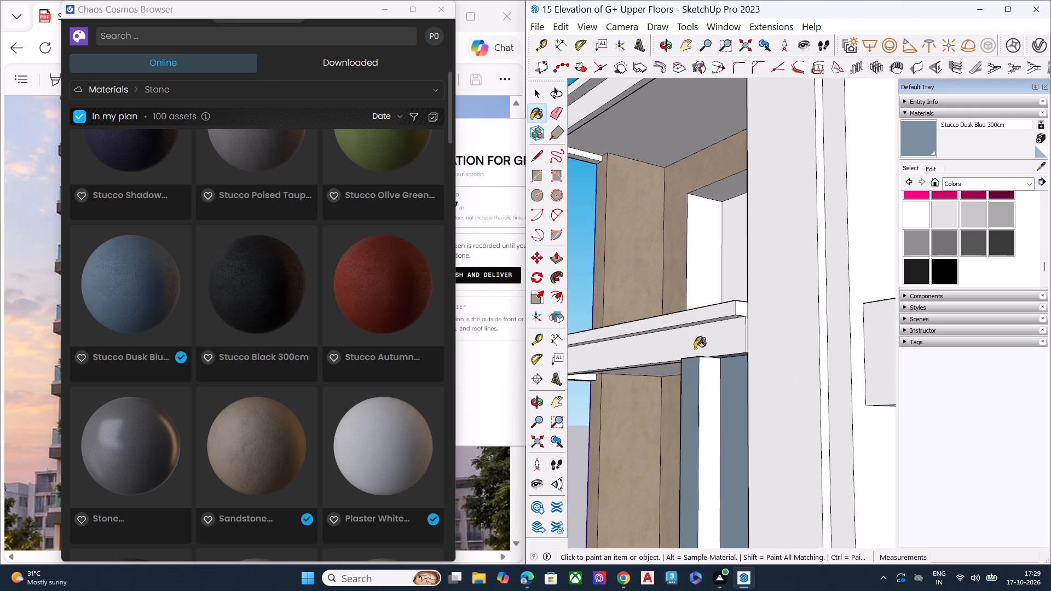
scroll(682, 302, "down", 1)
middle_click_drag(683, 327, 695, 515)
scroll(695, 515, "up", 6)
left_click(706, 387)
Paint the faces of the projecting slab stub at the foot of the left-hand stack's upper fin with Stucco Dusk Blue 300cm.
scroll(657, 341, "down", 1)
scroll(657, 341, "up", 1)
scroll(657, 341, "down", 1)
scroll(657, 341, "up", 2)
scroll(657, 341, "down", 1)
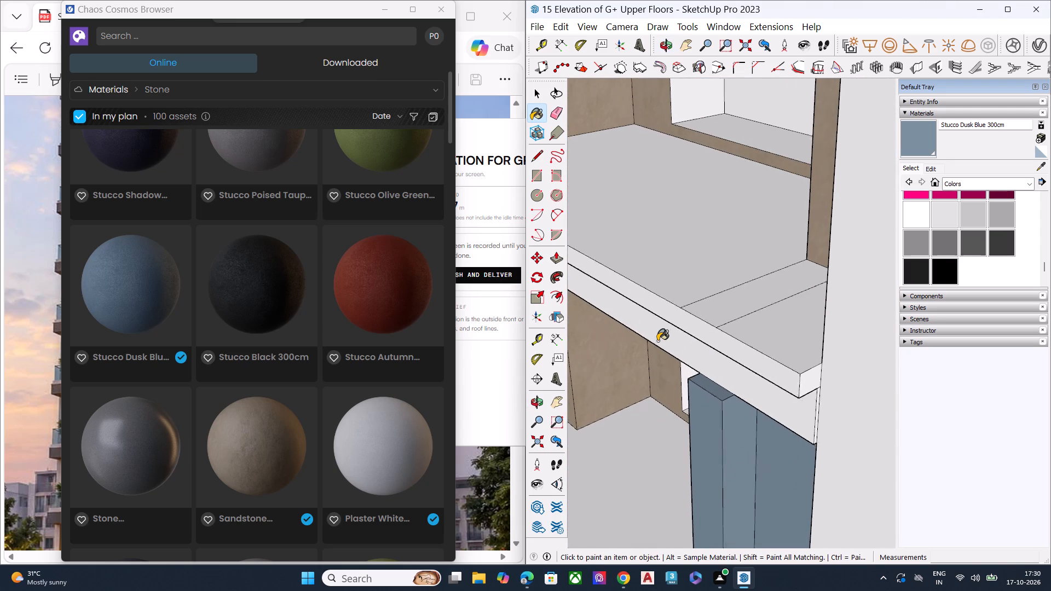
scroll(657, 341, "down", 5)
scroll(688, 318, "up", 1)
scroll(688, 318, "down", 1)
scroll(688, 318, "up", 1)
scroll(688, 318, "down", 14)
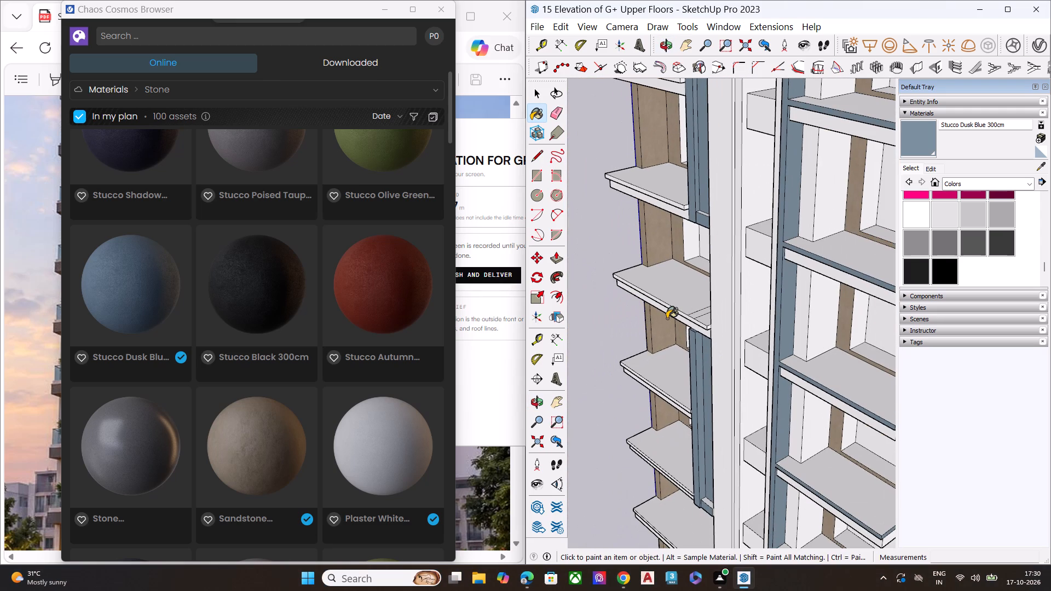
scroll(673, 332, "down", 7)
scroll(678, 436, "up", 8)
scroll(678, 436, "down", 1)
scroll(678, 436, "up", 5)
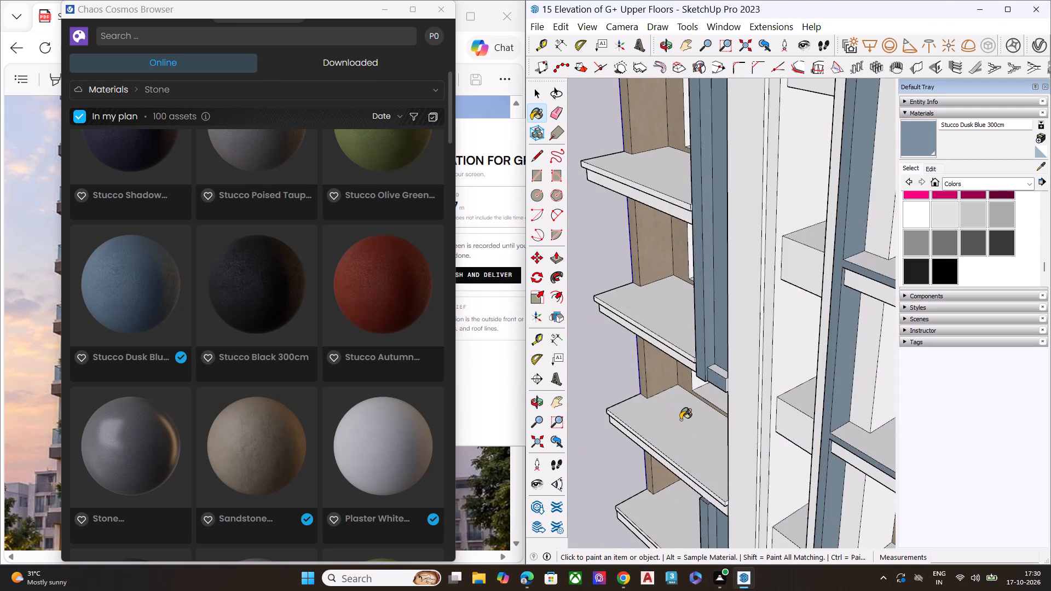
scroll(680, 420, "up", 2)
scroll(686, 396, "down", 1)
scroll(686, 396, "up", 4)
scroll(686, 396, "down", 1)
scroll(686, 396, "up", 2)
left_click(784, 310)
left_click(822, 350)
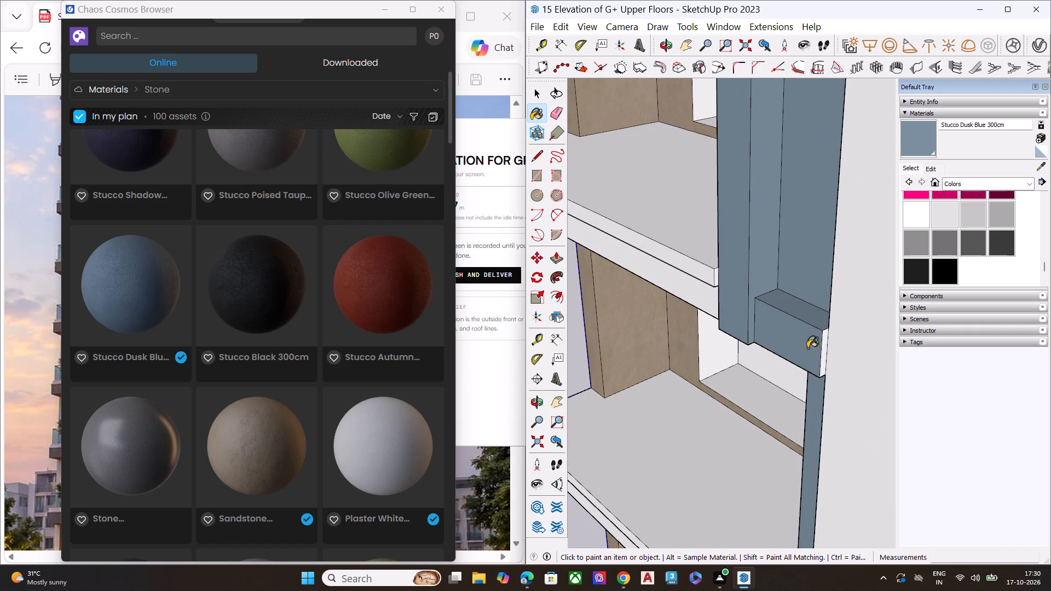
left_click(823, 350)
Paint the left-hand fin's recessed face at the middle level with Stucco Dusk Blue 300cm.
scroll(716, 329, "down", 10)
scroll(702, 387, "down", 2)
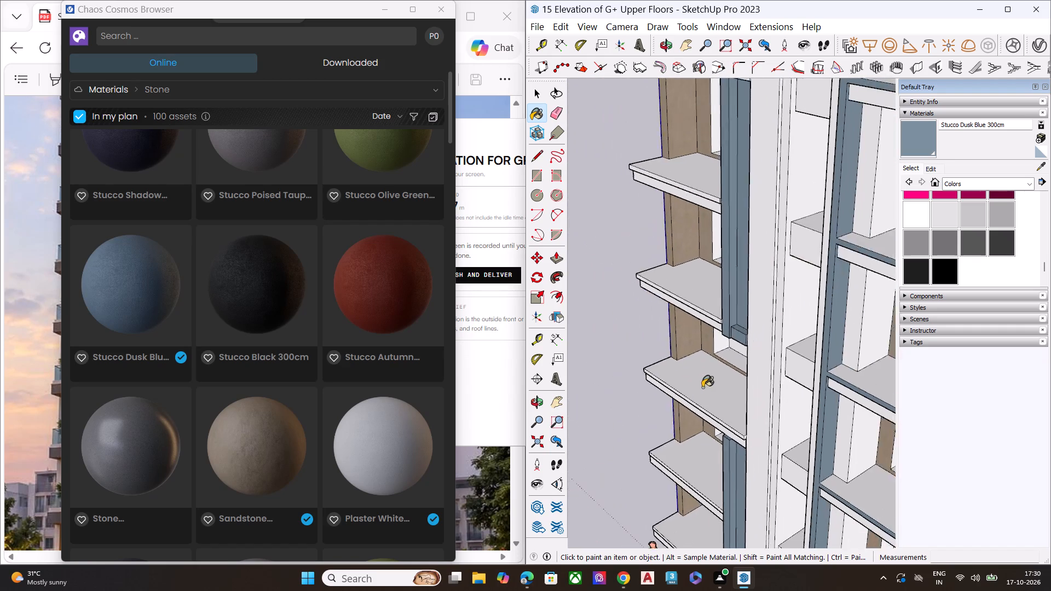
scroll(702, 387, "up", 1)
scroll(702, 387, "down", 4)
scroll(720, 479, "up", 1)
scroll(723, 433, "up", 3)
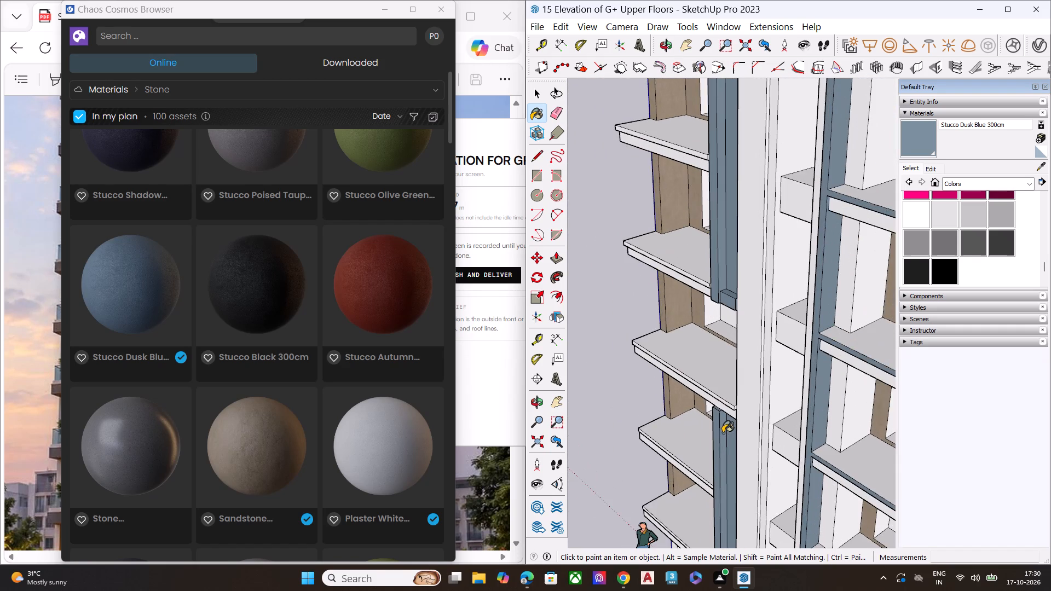
scroll(723, 433, "up", 1)
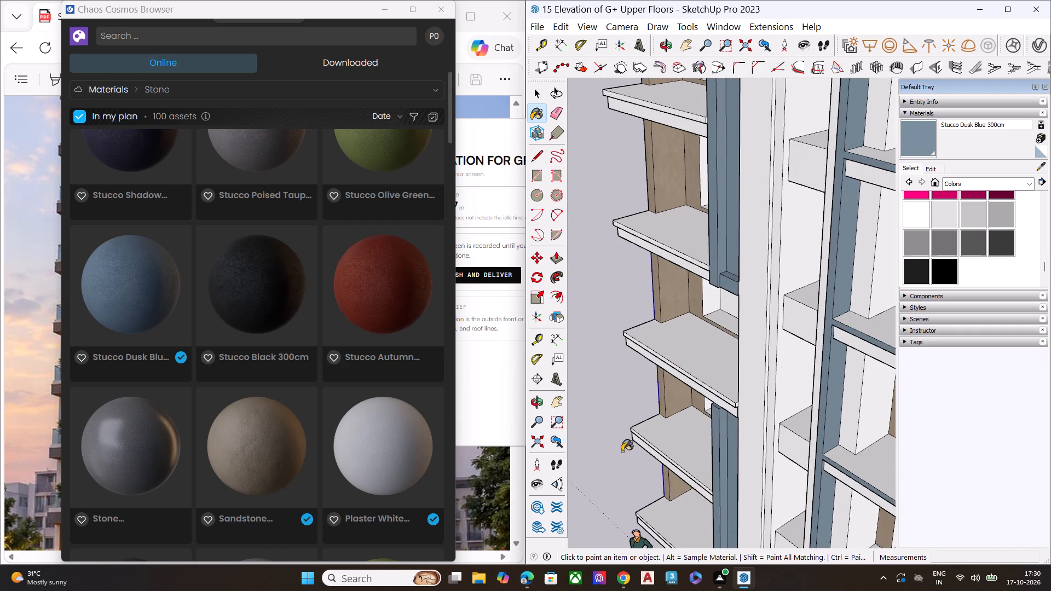
scroll(596, 440, "down", 4)
scroll(629, 433, "up", 1)
scroll(632, 432, "down", 5)
scroll(697, 415, "up", 6)
scroll(697, 415, "down", 4)
middle_click_drag(693, 432, 901, 358)
scroll(901, 358, "up", 1)
scroll(738, 398, "down", 2)
scroll(739, 400, "up", 1)
scroll(740, 401, "down", 4)
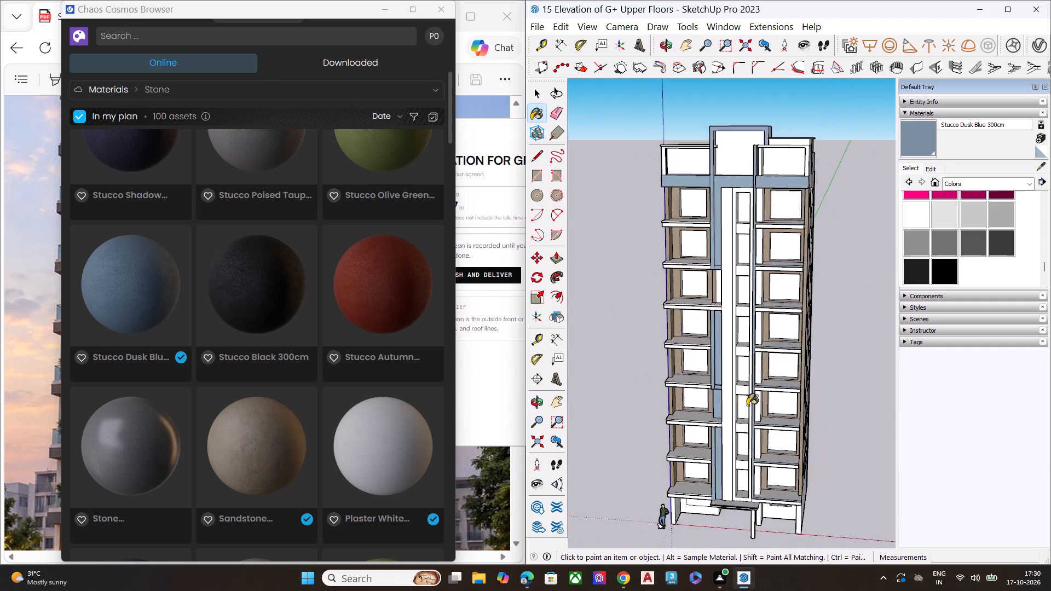
scroll(747, 405, "down", 2)
middle_click_drag(709, 424, 773, 366)
scroll(773, 366, "up", 10)
left_click(780, 259)
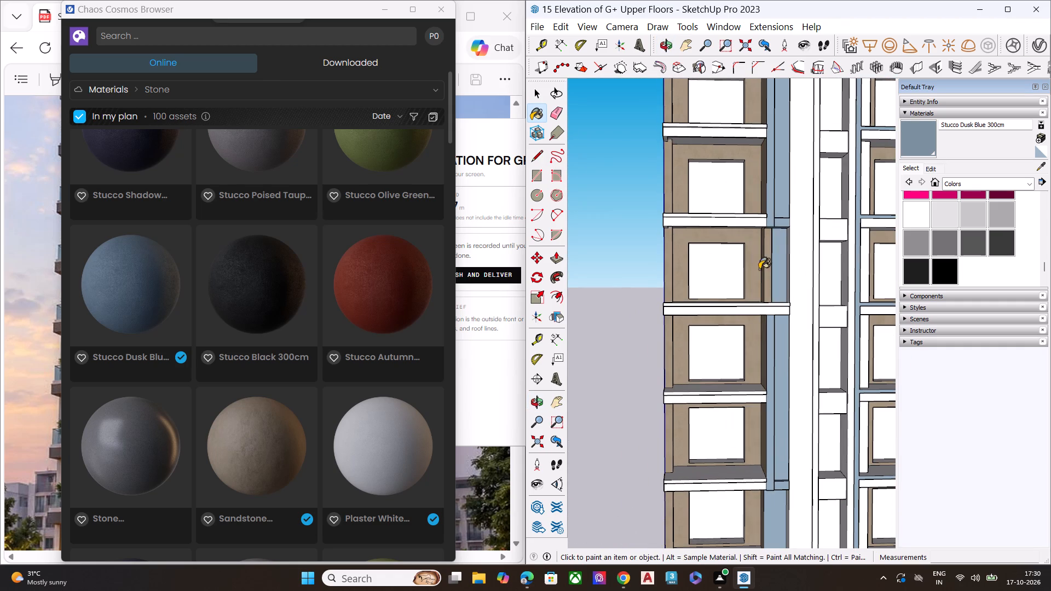
Split the wide blue recessed face below the fin's projecting stub with a vertical line from its top edge to its bottom edge.
scroll(695, 289, "down", 6)
middle_click_drag(709, 426, 736, 364)
scroll(738, 411, "up", 5)
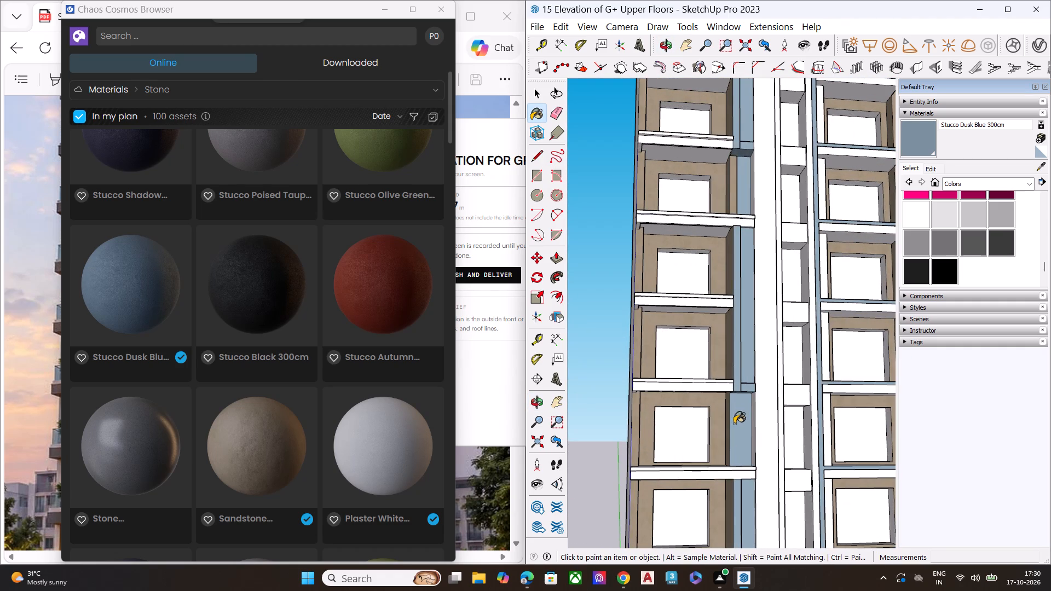
scroll(738, 430, "up", 6)
key("space")
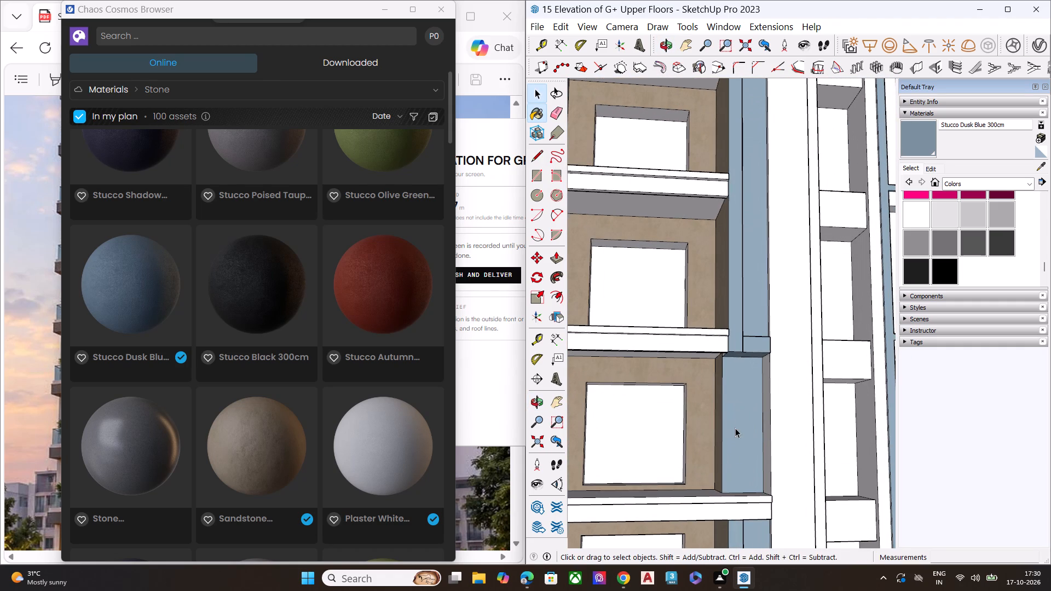
left_click(735, 425)
left_click(735, 425)
middle_click_drag(738, 424, 732, 414)
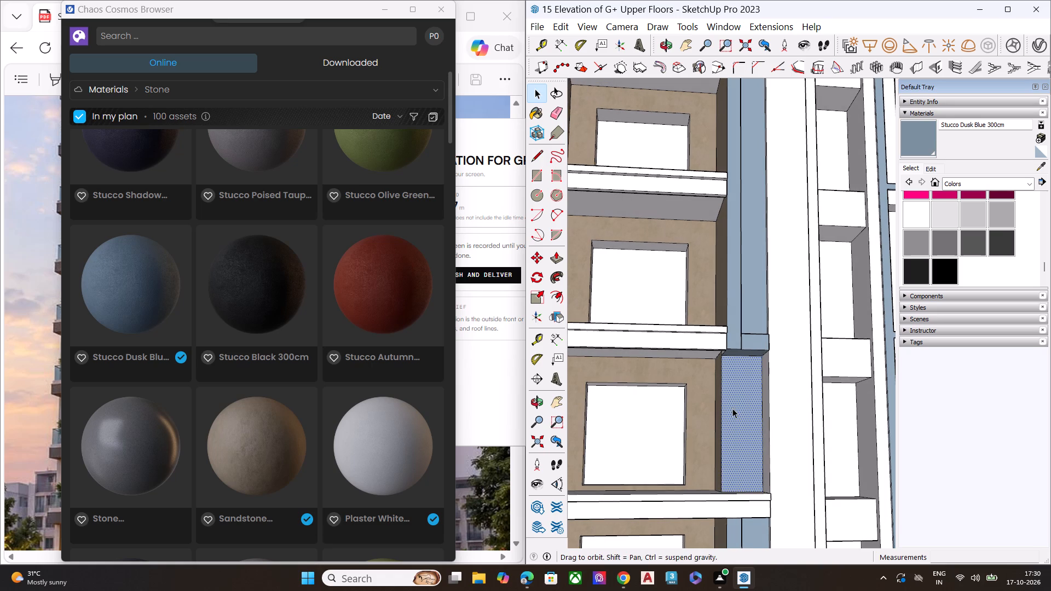
key("l")
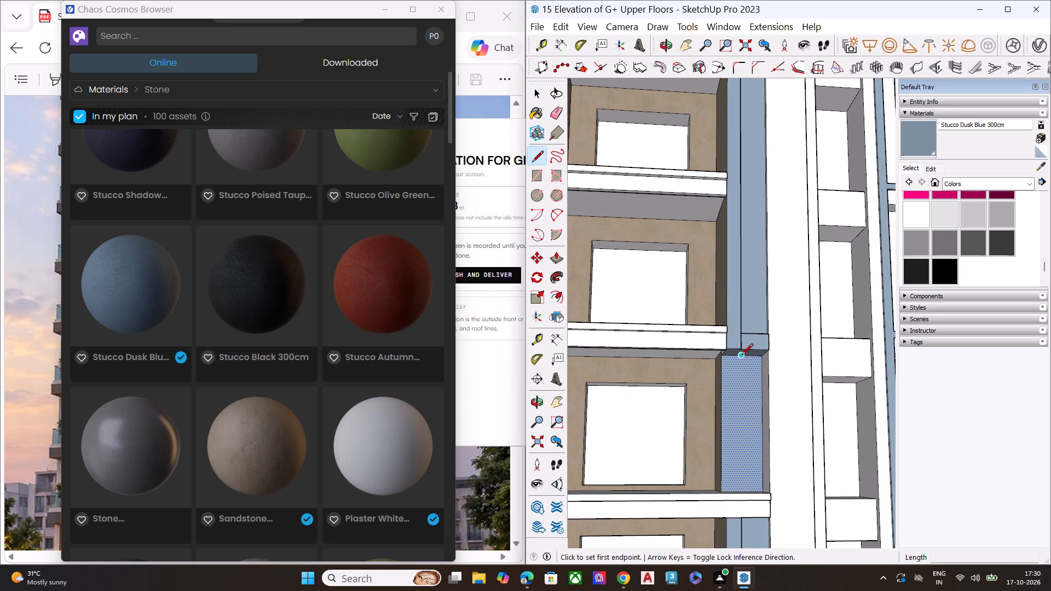
middle_click_drag(743, 359, 780, 258)
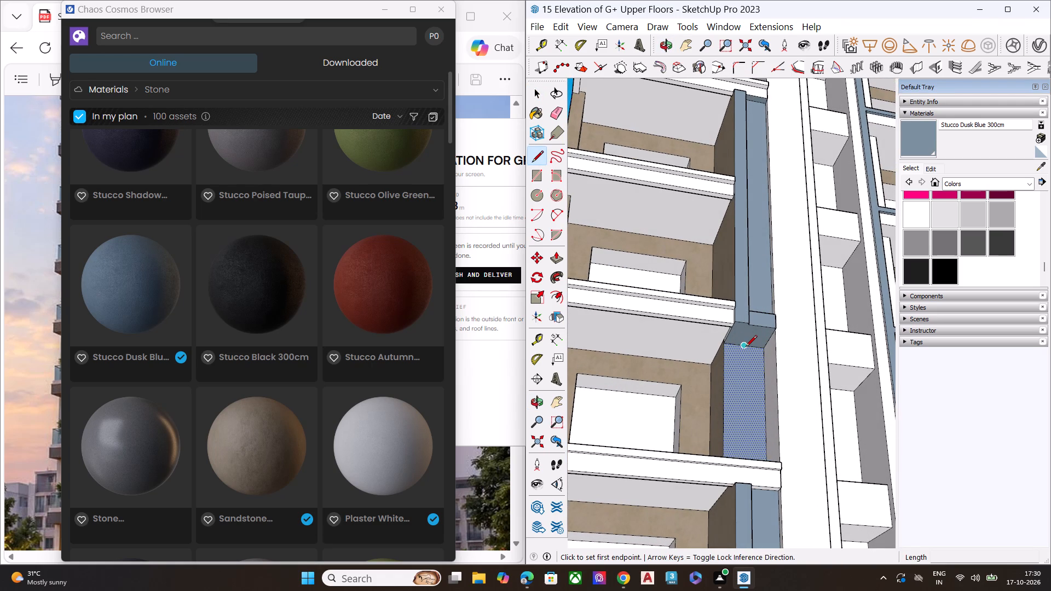
left_click(746, 347)
middle_click_drag(740, 437, 737, 578)
scroll(735, 547, "up", 1)
scroll(713, 449, "down", 2)
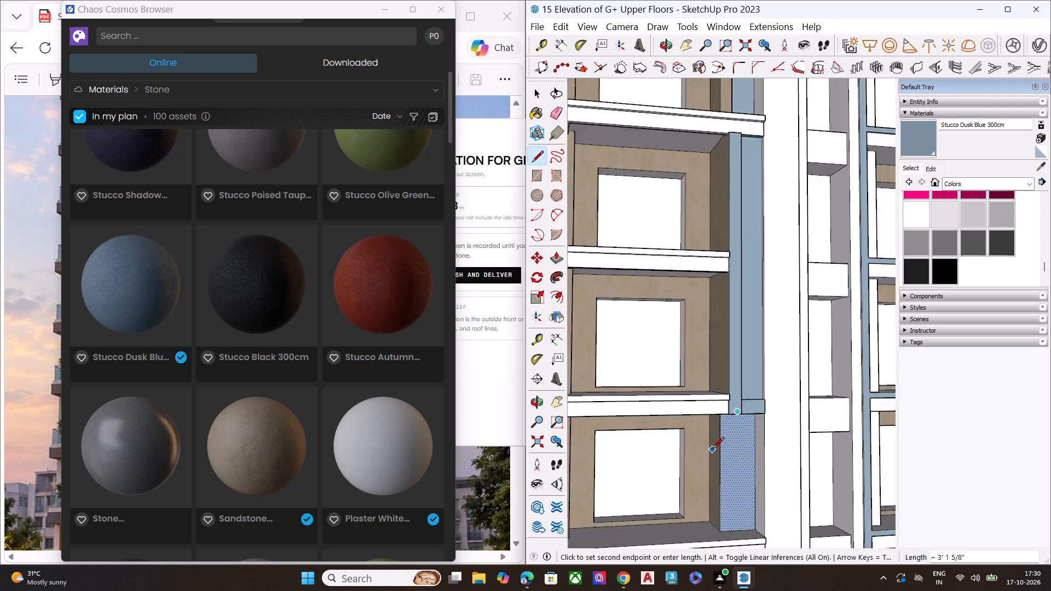
scroll(713, 449, "down", 3)
scroll(731, 493, "up", 9)
left_click(732, 530)
key("space")
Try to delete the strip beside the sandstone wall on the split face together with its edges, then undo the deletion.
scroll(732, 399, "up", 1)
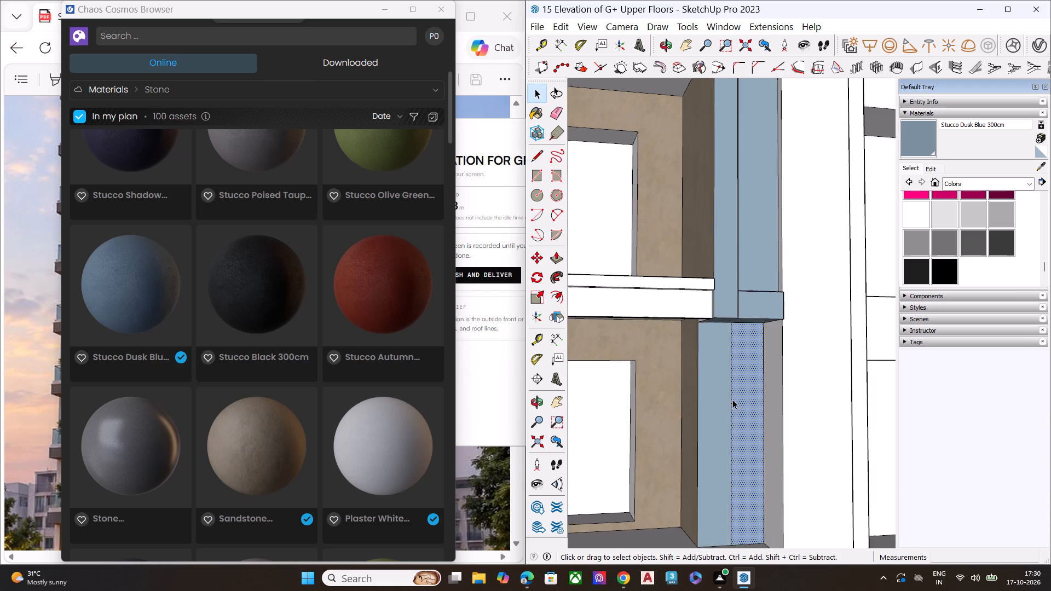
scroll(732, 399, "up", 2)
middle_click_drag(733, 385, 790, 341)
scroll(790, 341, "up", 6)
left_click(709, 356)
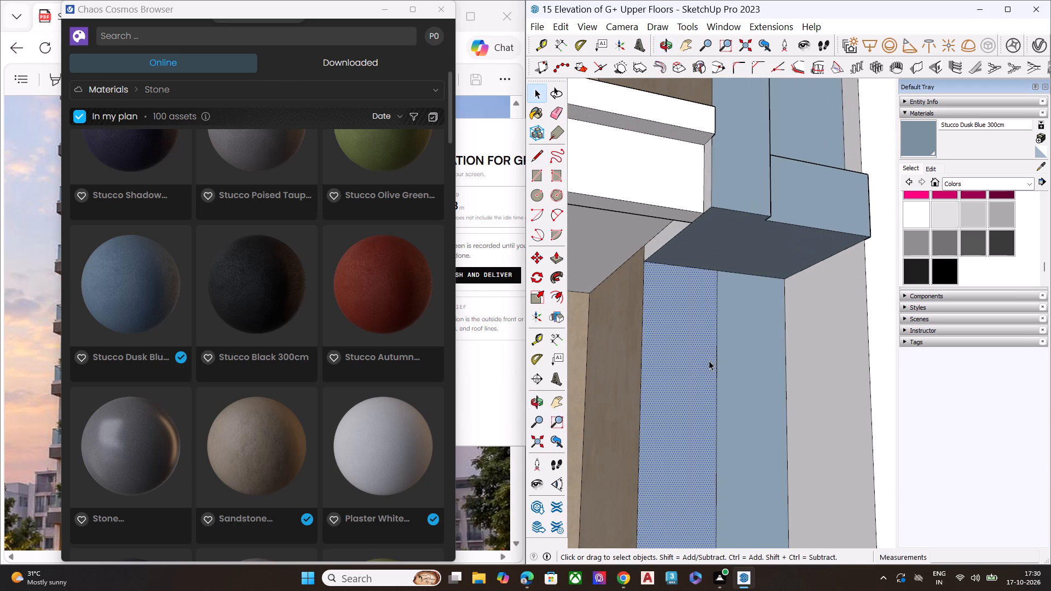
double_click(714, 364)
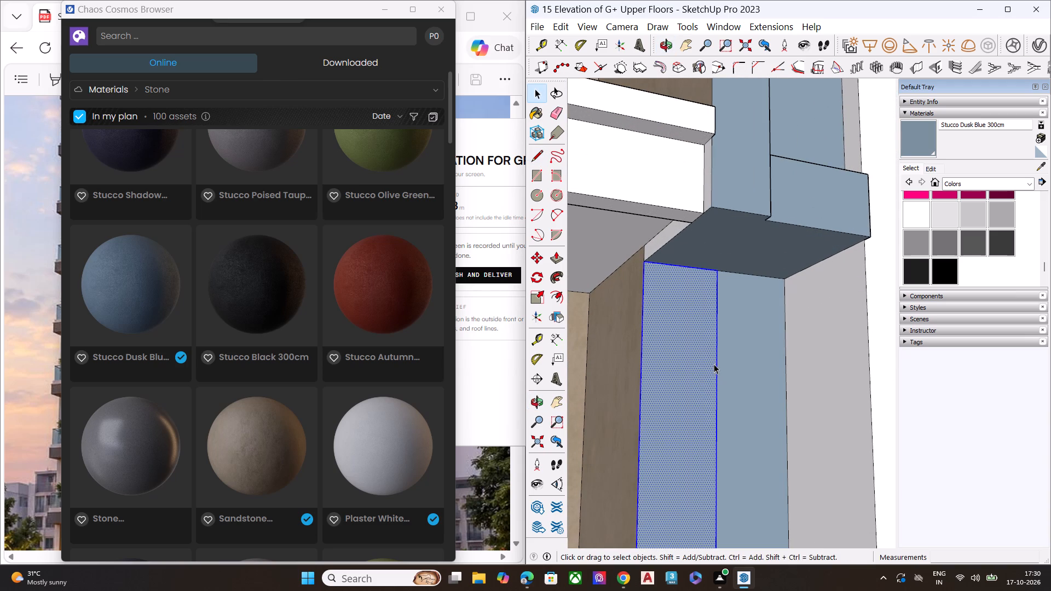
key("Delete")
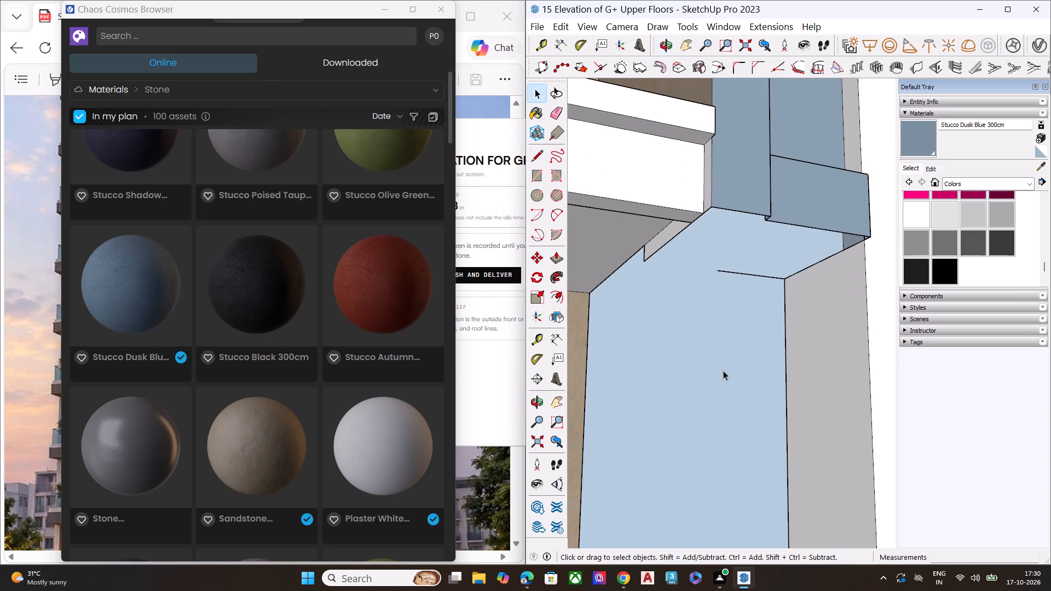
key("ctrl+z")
Scale the strip beside the sandstone wall narrower so the neighbouring blue face widens.
left_click(714, 385)
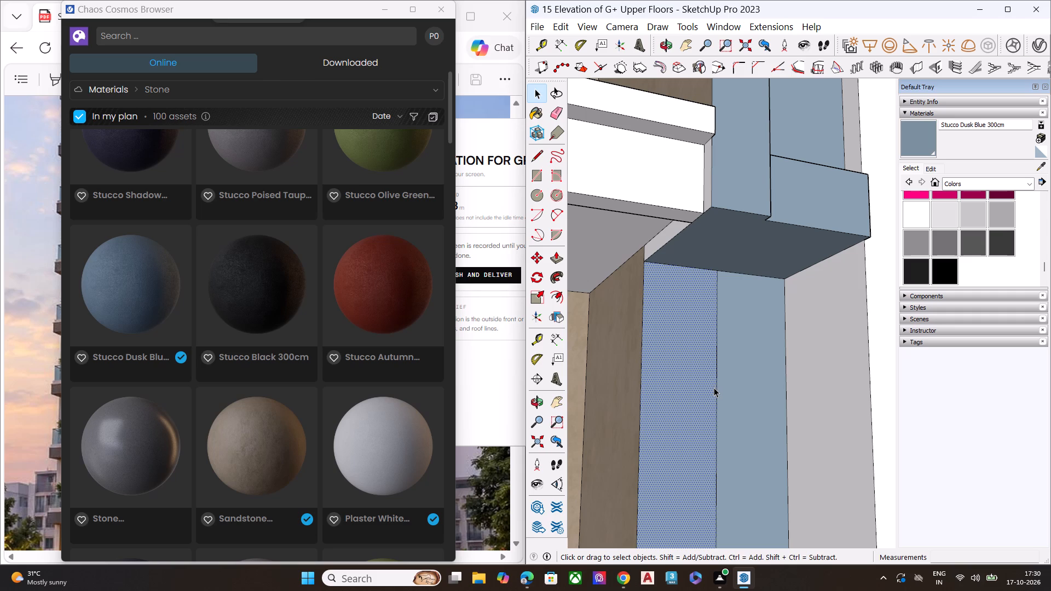
key("s")
left_click(717, 532)
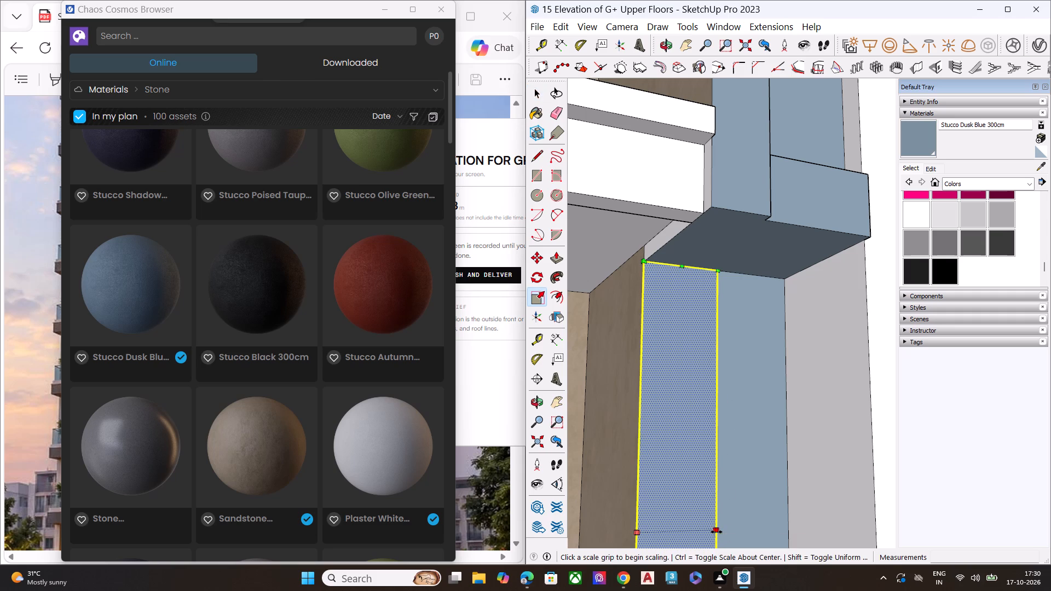
left_click(675, 529)
key("space")
Pick Sandstone 150cm in the V-Ray Asset Editor and paint the narrowed strip beside the wall with it.
scroll(673, 401, "down", 5)
middle_click_drag(676, 398, 676, 361)
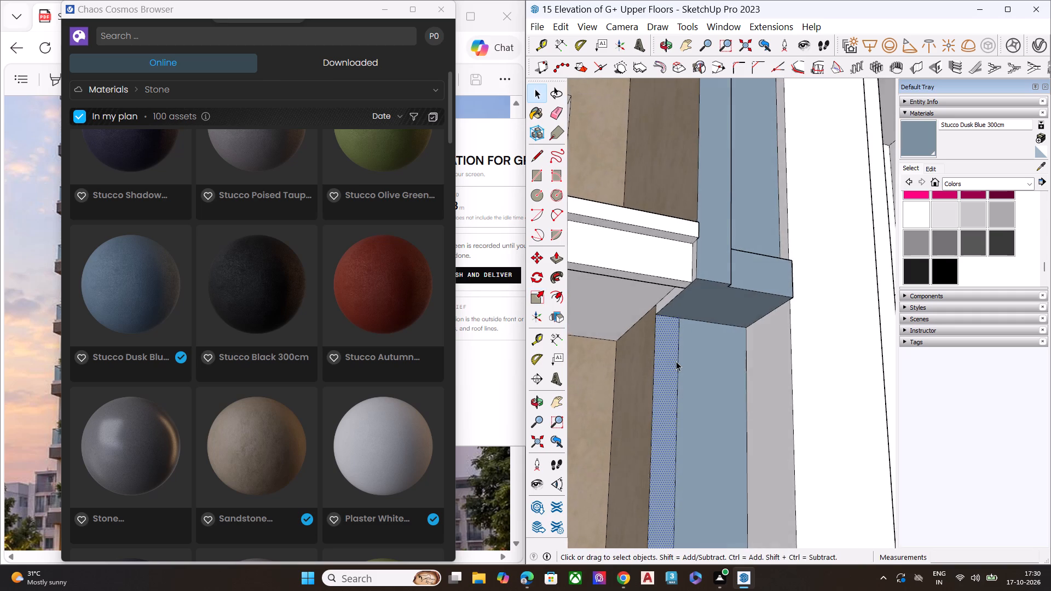
scroll(676, 361, "up", 1)
middle_click_drag(650, 288, 734, 325)
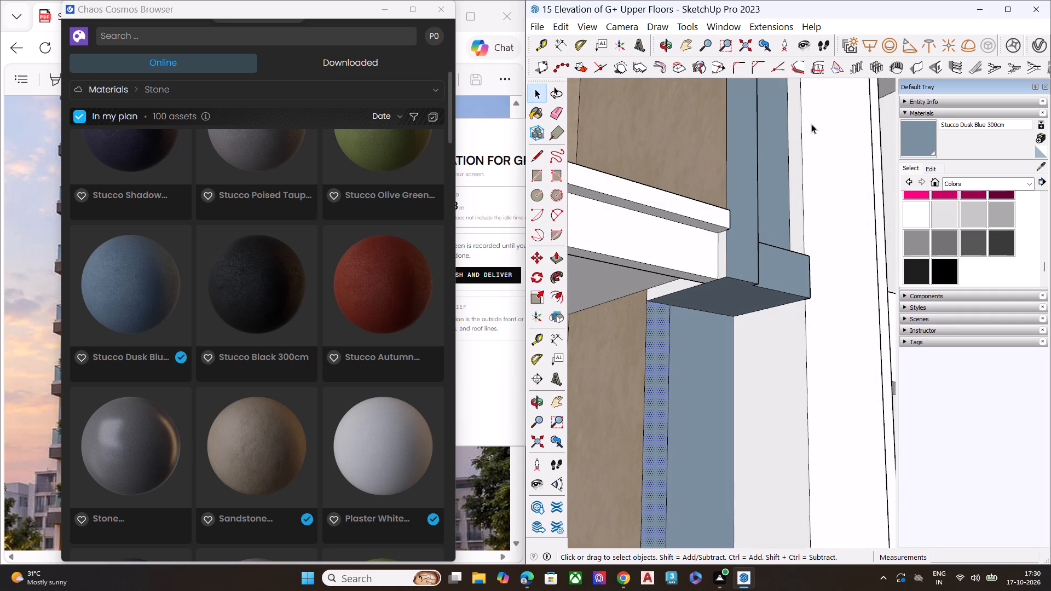
scroll(673, 206, "down", 2)
scroll(669, 210, "up", 1)
scroll(669, 210, "down", 1)
scroll(669, 211, "up", 1)
scroll(669, 211, "down", 3)
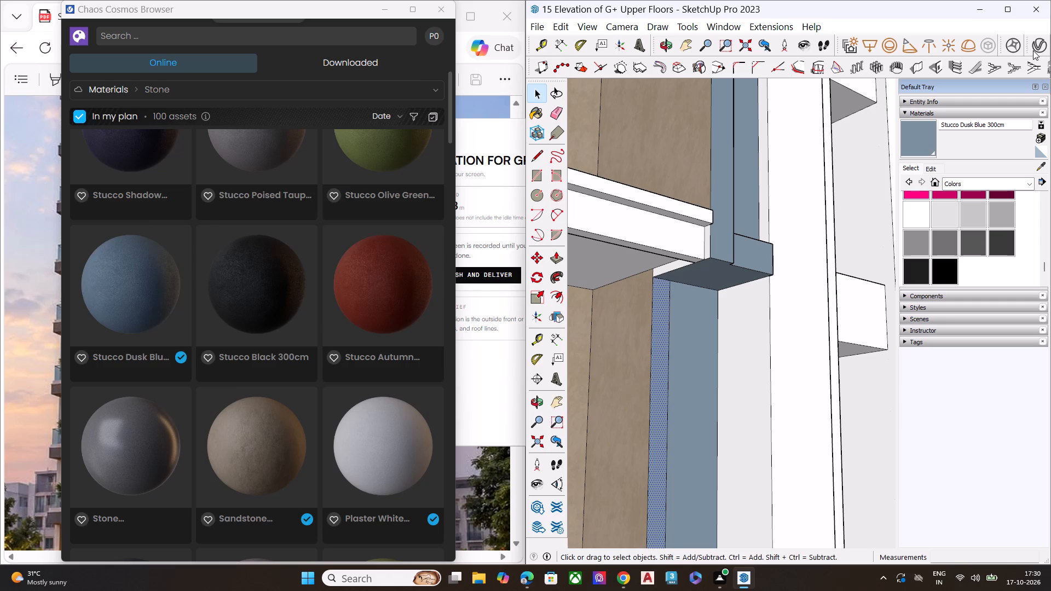
left_click(1038, 48)
double_click(194, 340)
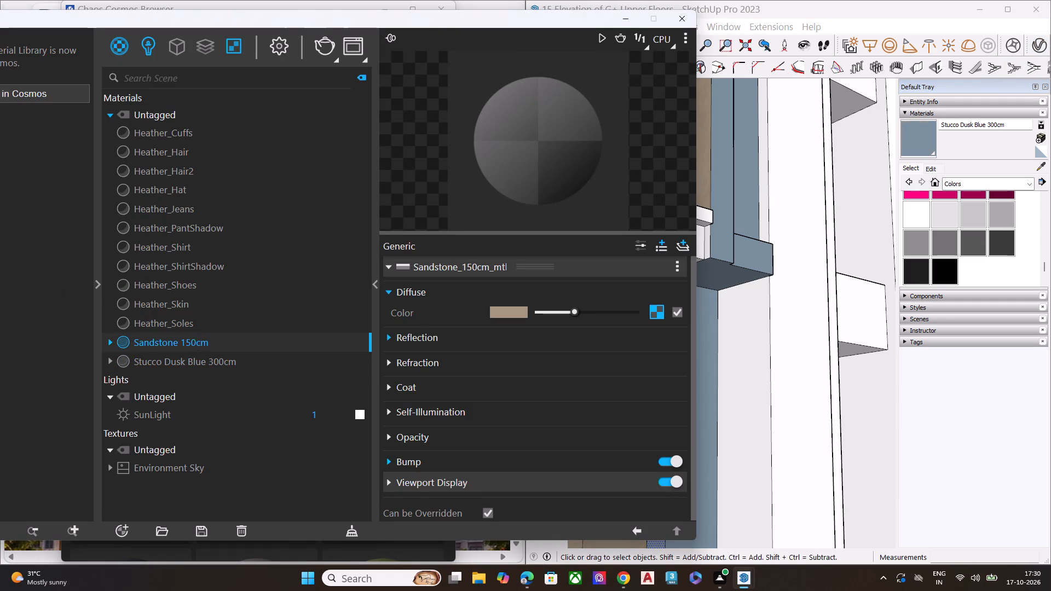
left_click(677, 17)
left_click(924, 135)
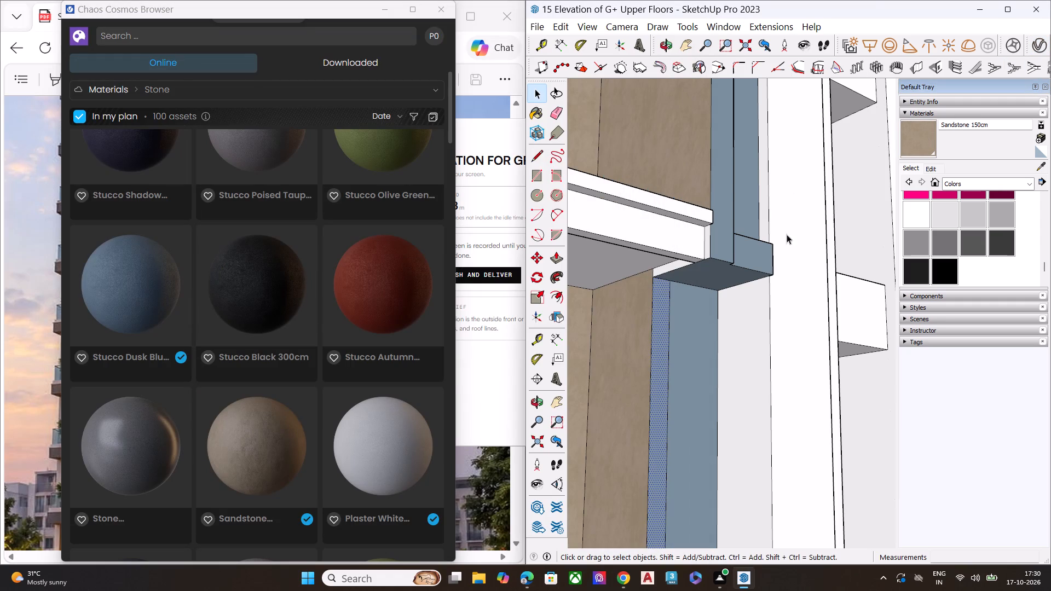
scroll(663, 257, "up", 5)
left_click(917, 143)
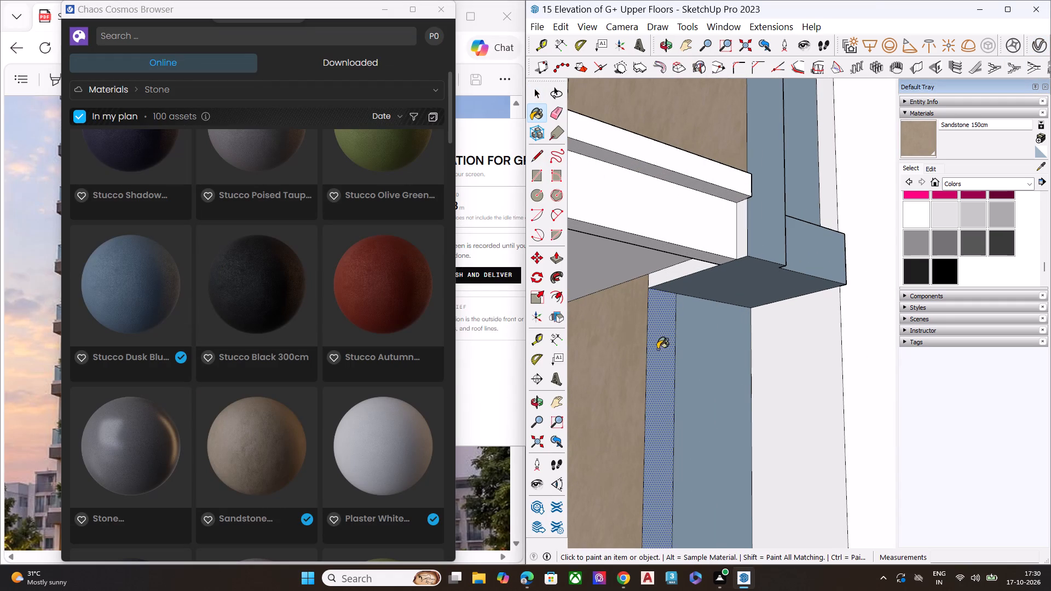
left_click(657, 349)
key("space")
Paint the small white face between the slab underside and the fin's projecting stub with Sandstone 150cm.
middle_click_drag(671, 291, 688, 248)
scroll(688, 248, "up", 1)
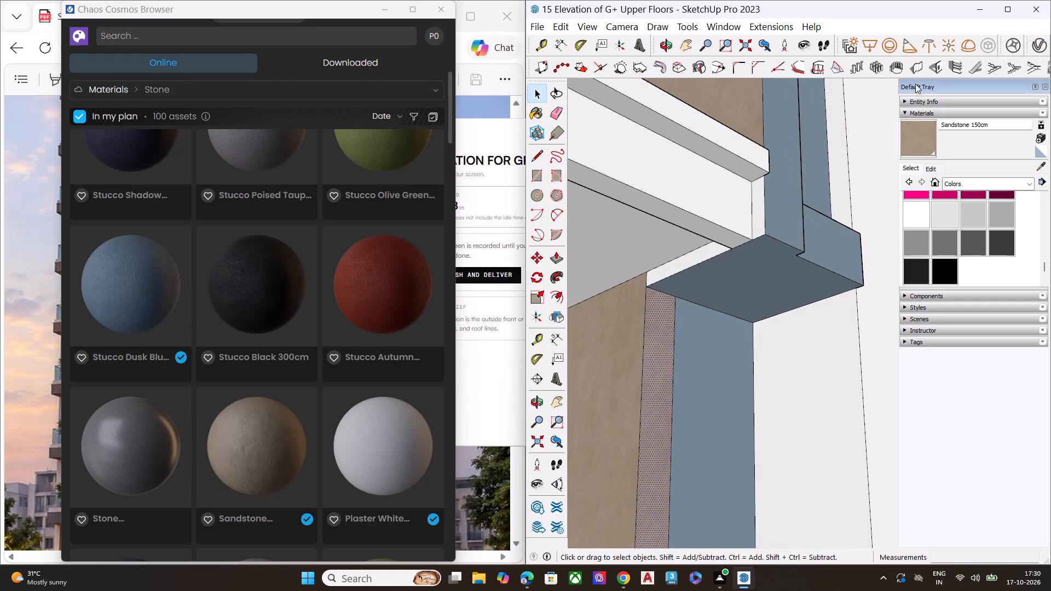
left_click(911, 138)
left_click(704, 257)
key("space")
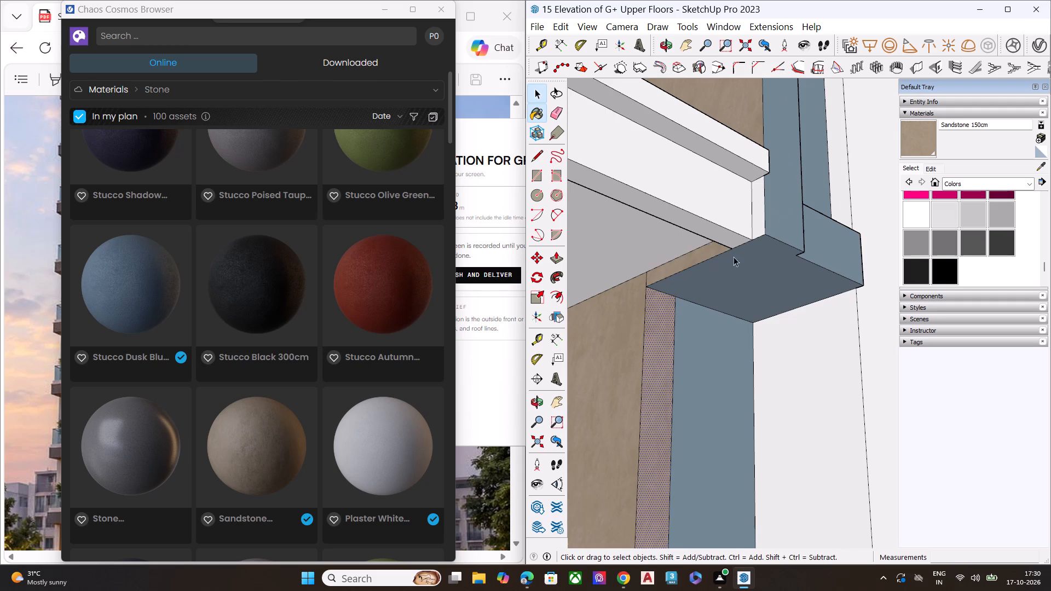
Examine the tower's front and lower levels for surfaces that still need a material.
scroll(764, 247, "down", 4)
scroll(764, 247, "up", 1)
scroll(764, 247, "down", 3)
middle_click_drag(764, 247, 737, 221)
scroll(734, 195, "down", 6)
scroll(733, 196, "up", 1)
scroll(733, 196, "down", 20)
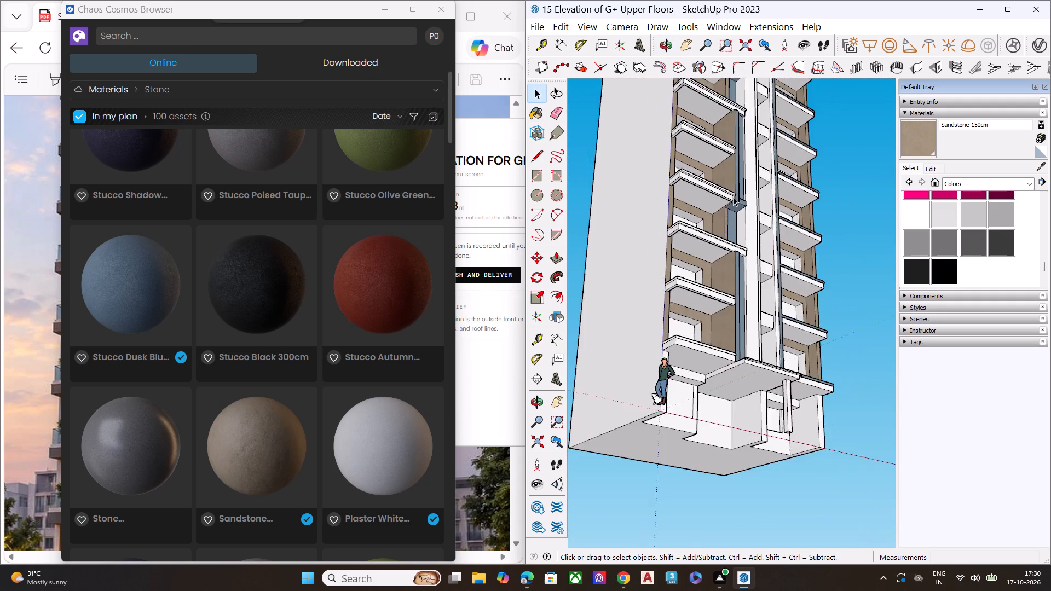
scroll(733, 196, "down", 6)
key("space")
left_click(847, 204)
middle_click_drag(809, 193, 553, 378)
middle_click_drag(688, 340, 648, 332)
scroll(648, 332, "down", 1)
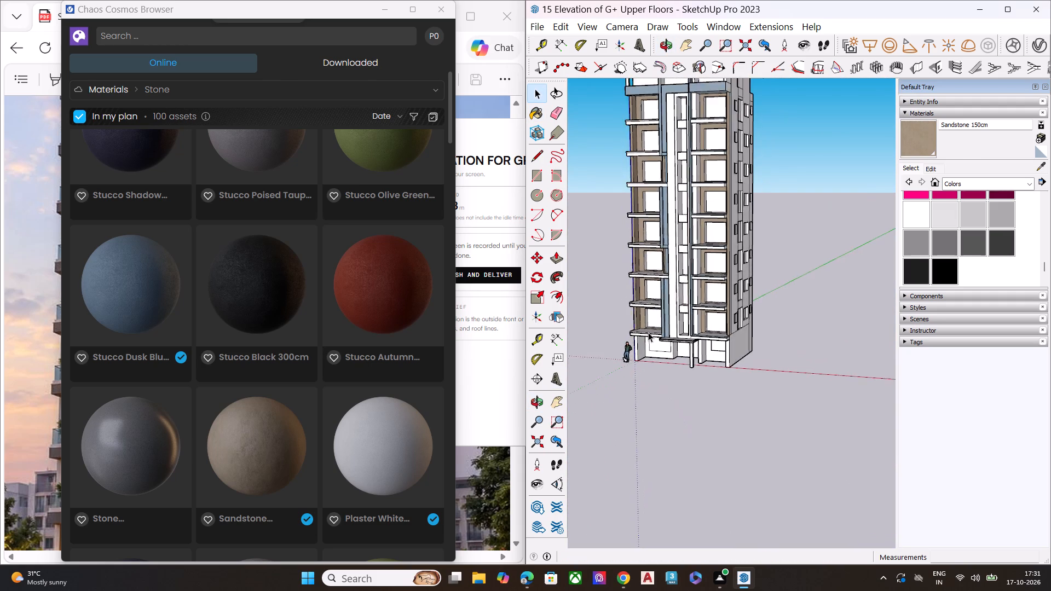
scroll(648, 332, "up", 10)
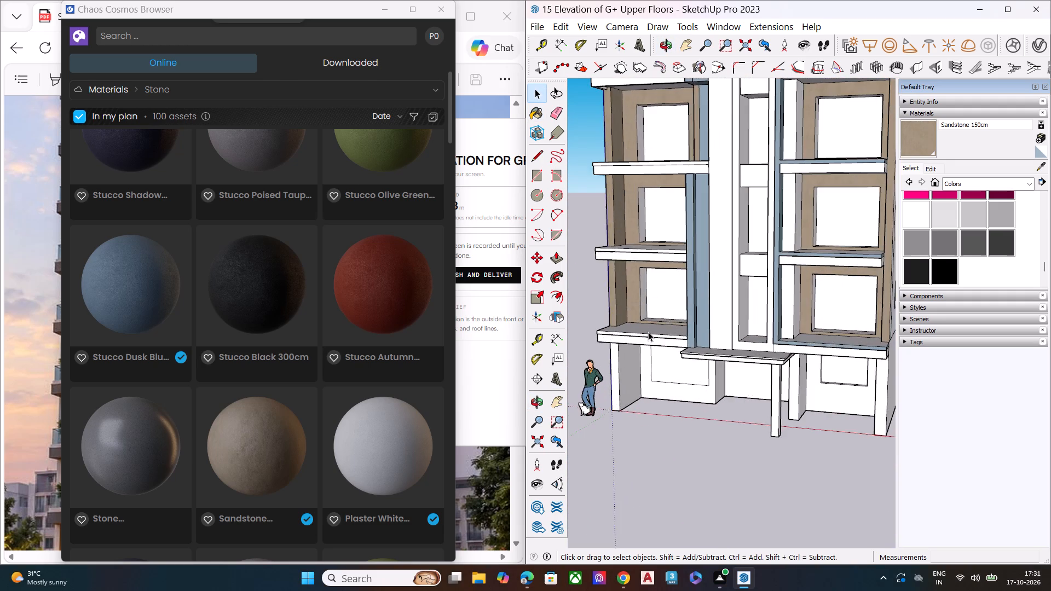
scroll(648, 332, "up", 7)
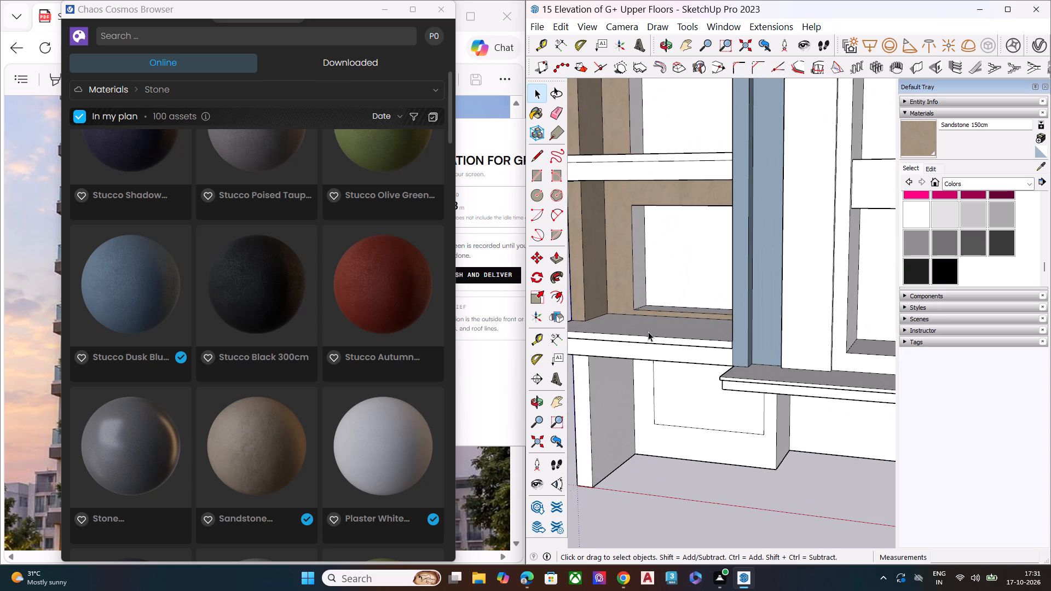
scroll(670, 339, "down", 1)
scroll(876, 238, "up", 2)
Browse the material collections and the Colors swatches for a colour for the tower's central strip.
left_click(1004, 186)
scroll(972, 292, "up", 4)
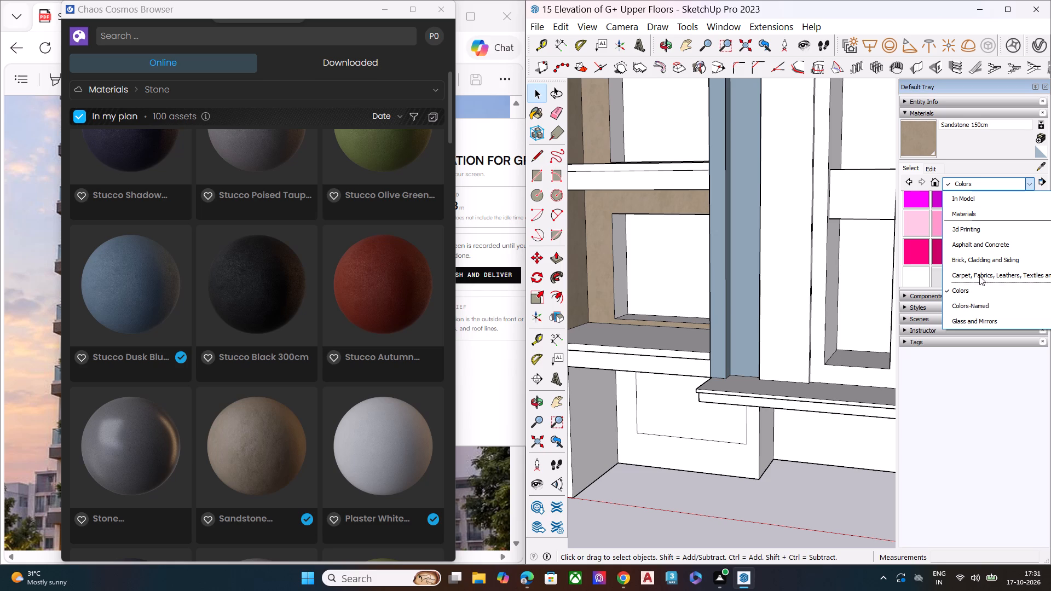
scroll(963, 284, "down", 8)
scroll(966, 288, "up", 4)
scroll(966, 288, "down", 1)
scroll(966, 288, "up", 3)
scroll(966, 288, "down", 1)
scroll(966, 288, "up", 3)
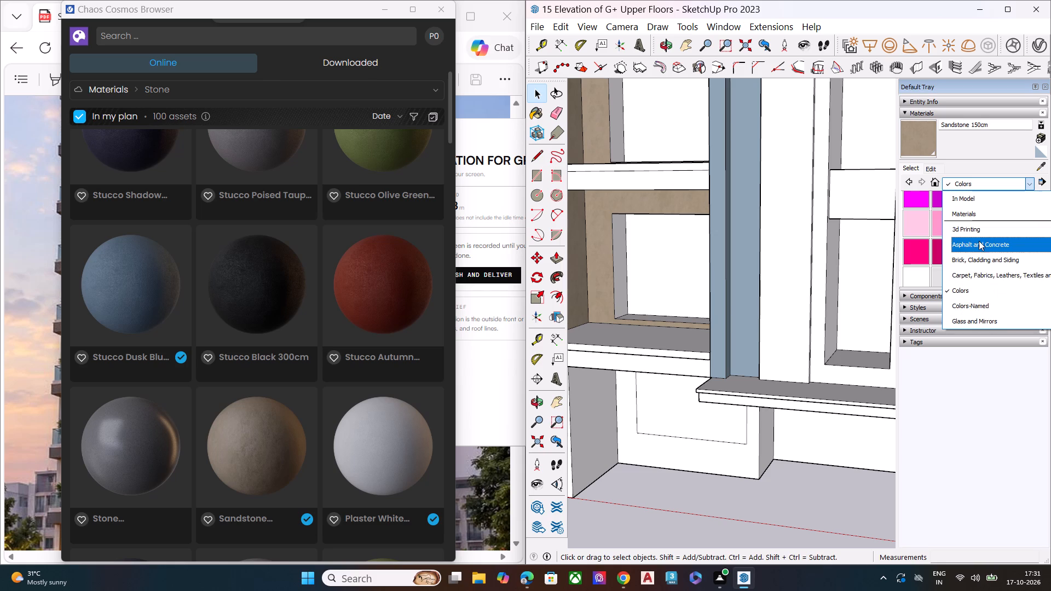
left_click(974, 289)
scroll(931, 229, "down", 5)
scroll(933, 235, "up", 1)
scroll(934, 236, "down", 5)
scroll(972, 243, "up", 1)
scroll(972, 243, "down", 3)
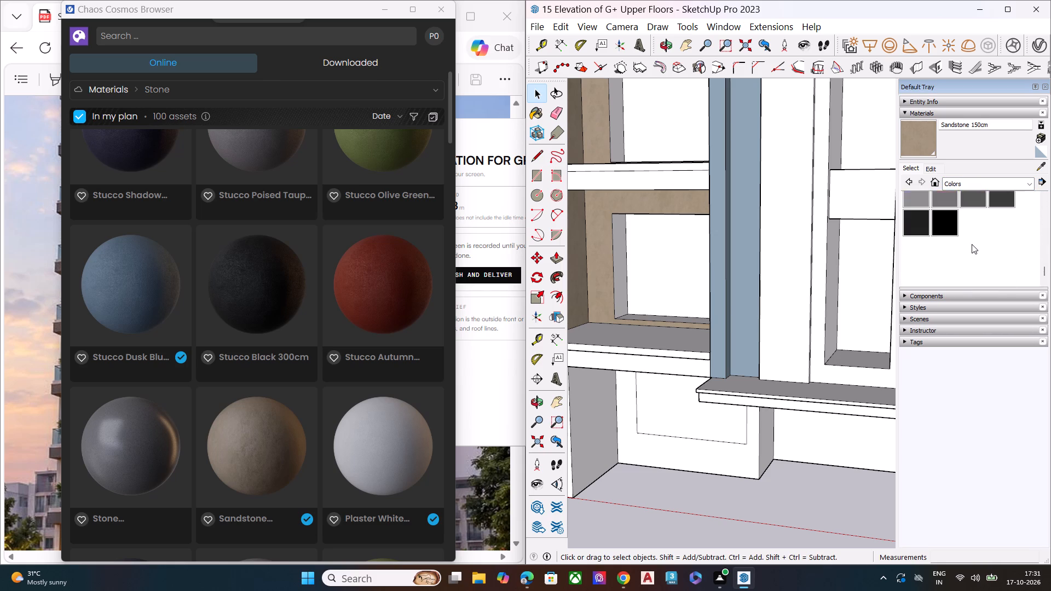
scroll(972, 244, "down", 4)
scroll(972, 244, "up", 2)
scroll(972, 244, "down", 1)
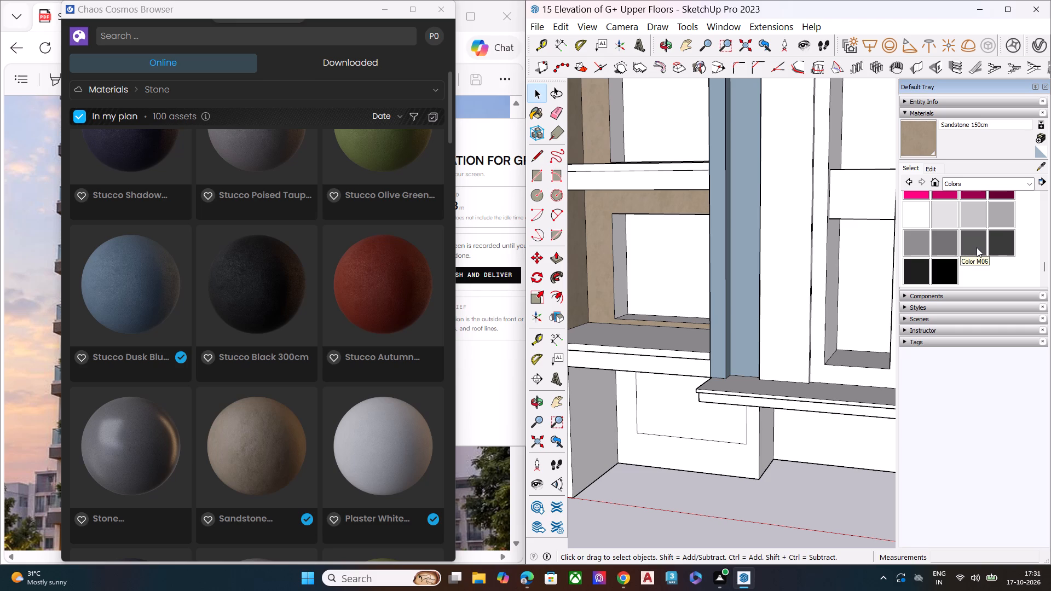
Open the SketchUp folder inside the Nilaya-Arc material collection.
left_click(1008, 183)
scroll(963, 291, "down", 3)
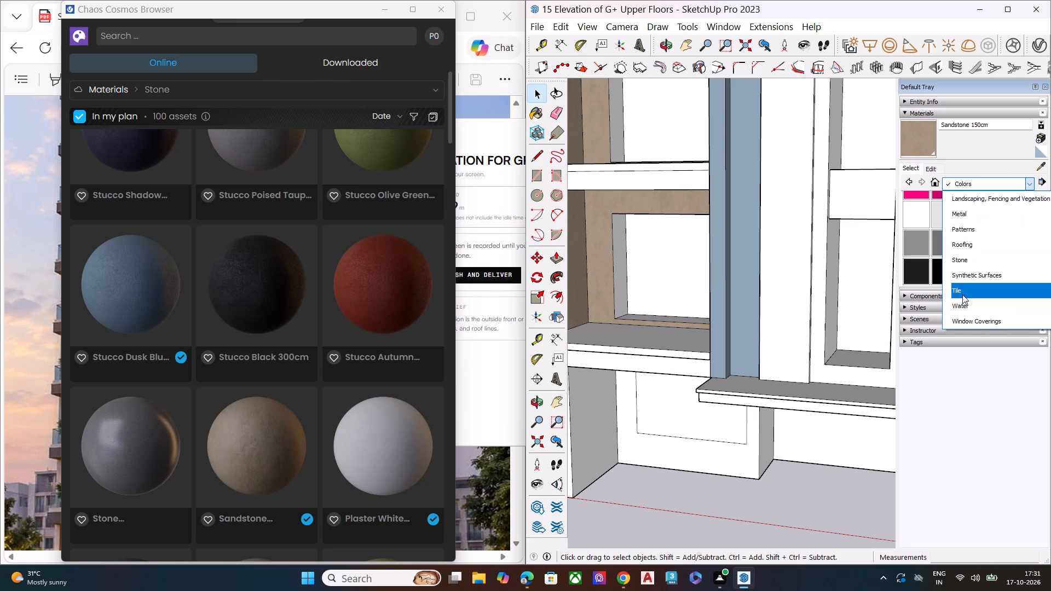
scroll(962, 294, "down", 7)
left_click(980, 316)
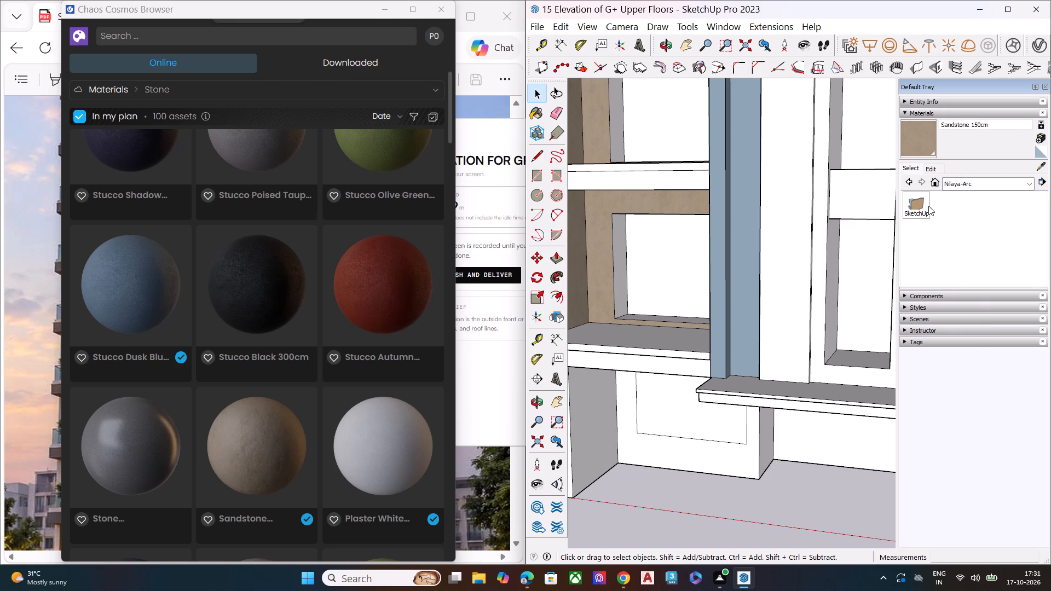
left_click(928, 206)
left_click(958, 211)
left_click(949, 208)
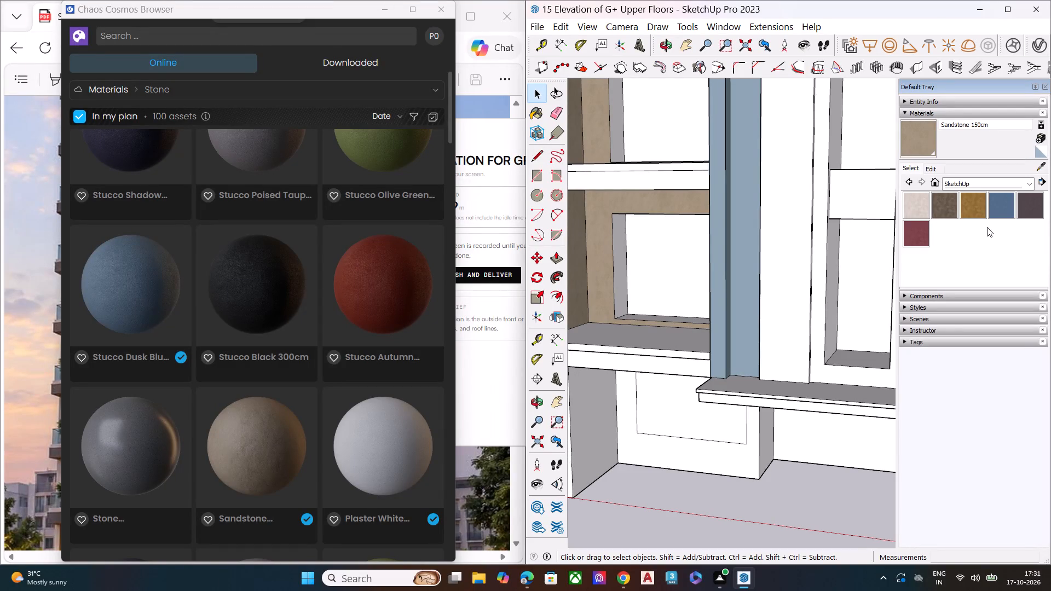
scroll(966, 242, "down", 2)
Paint the tall narrow frame around the stacked central openings with the dark red Material4 swatch.
scroll(966, 242, "down", 3)
scroll(742, 266, "down", 9)
scroll(775, 312, "up", 1)
scroll(775, 312, "down", 9)
scroll(737, 377, "up", 2)
scroll(736, 380, "down", 4)
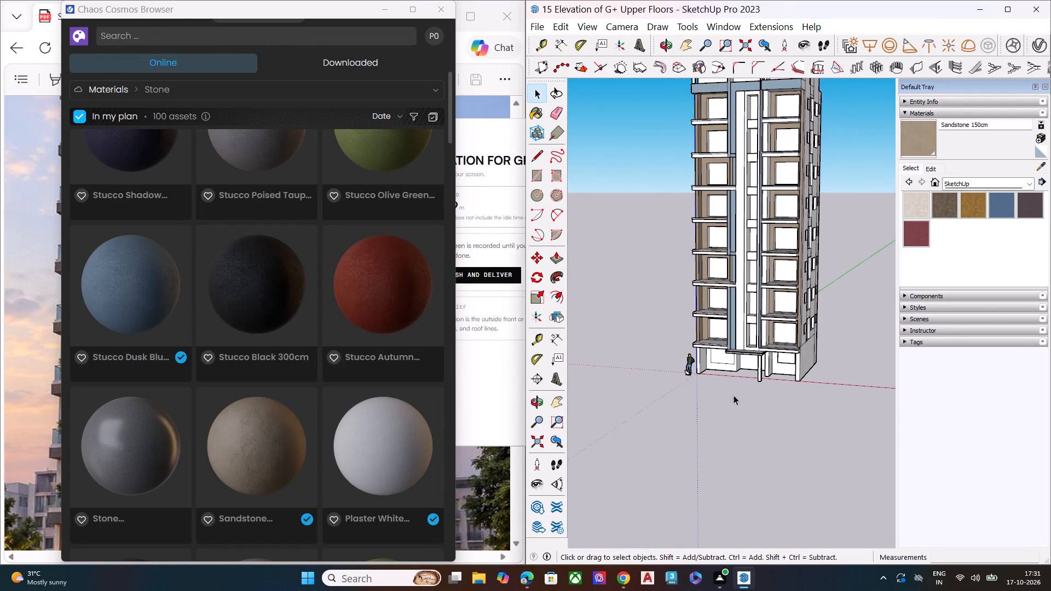
scroll(742, 393, "down", 4)
scroll(780, 167, "up", 5)
middle_click_drag(718, 230, 727, 178)
scroll(720, 204, "up", 2)
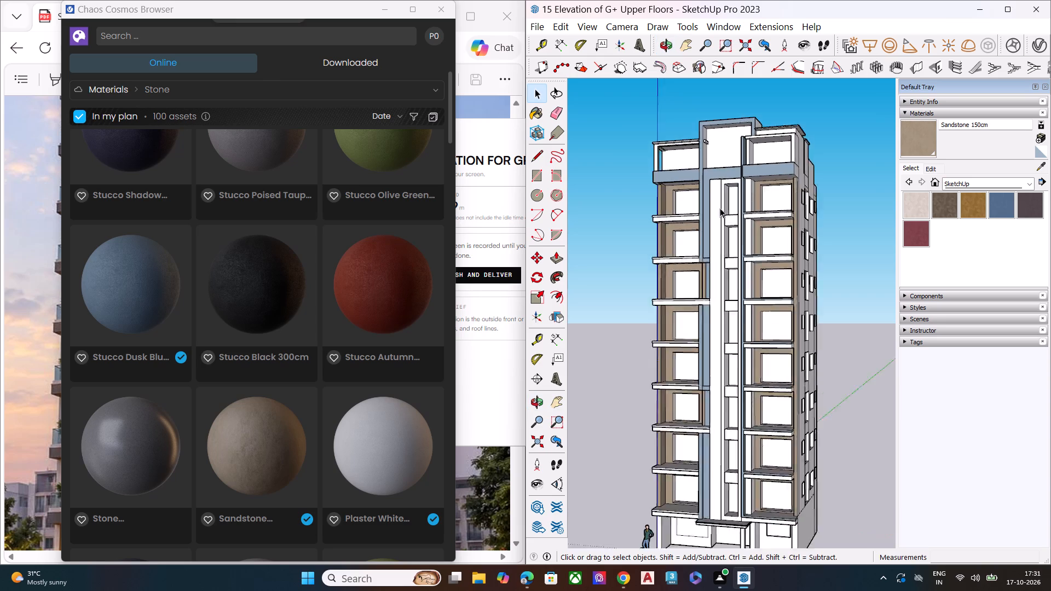
scroll(720, 208, "up", 4)
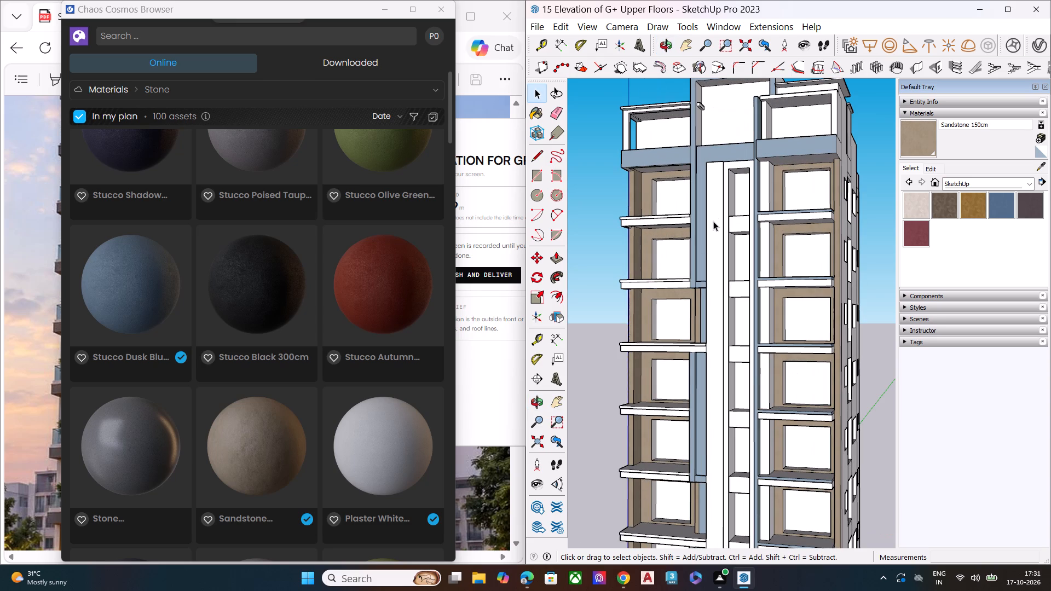
left_click(921, 230)
scroll(742, 164, "up", 4)
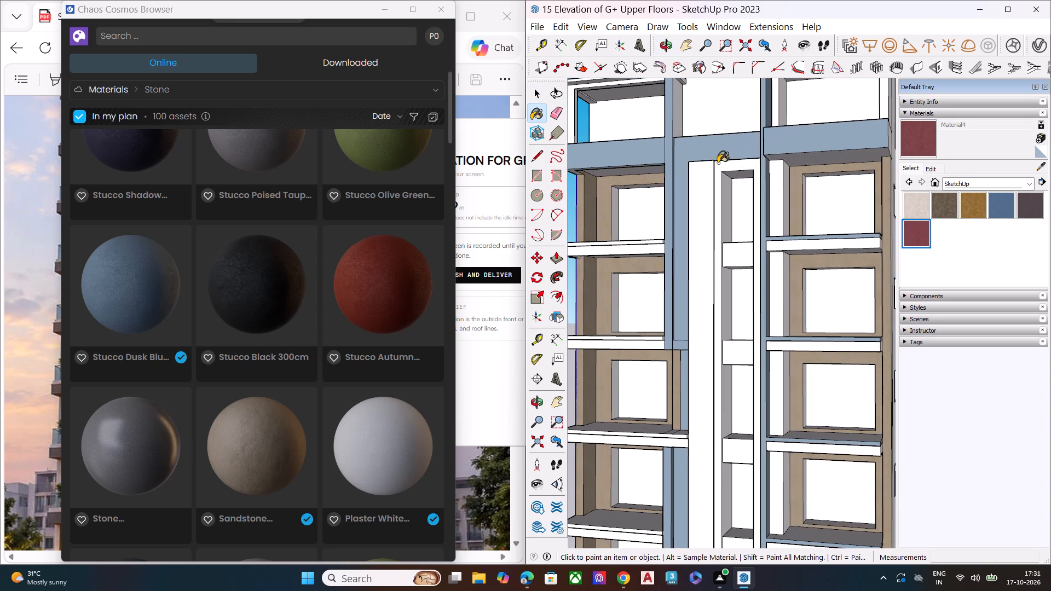
left_click(716, 164)
Examine the dark red frame against the rest of the tower's front elevation from several angles.
scroll(759, 173, "down", 4)
scroll(760, 175, "up", 2)
scroll(761, 176, "down", 2)
middle_click_drag(769, 207, 880, 207)
scroll(673, 161, "down", 5)
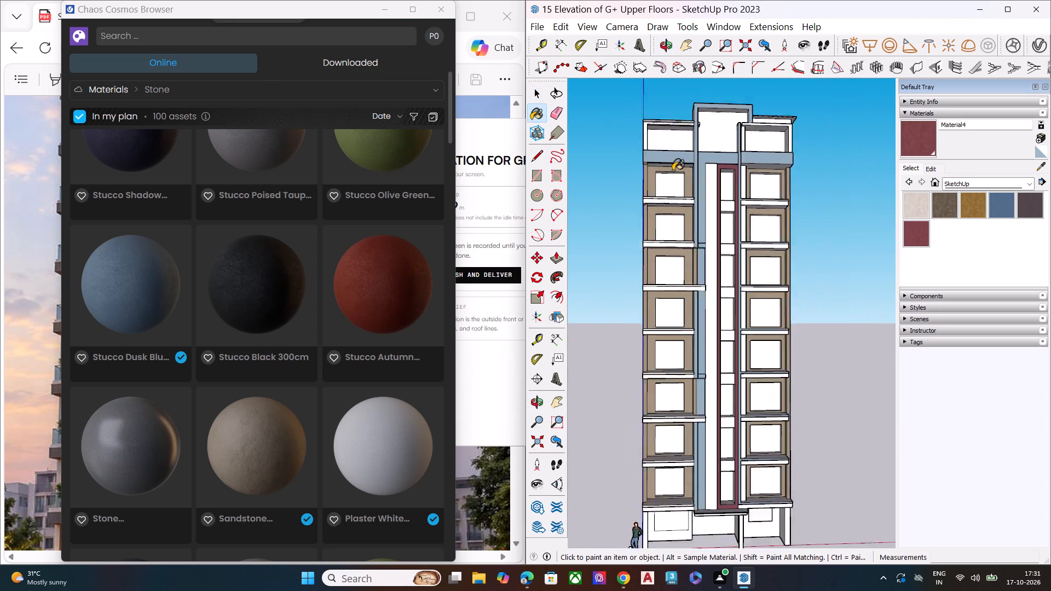
scroll(673, 171, "down", 3)
middle_click_drag(691, 256, 702, 206)
scroll(699, 218, "up", 6)
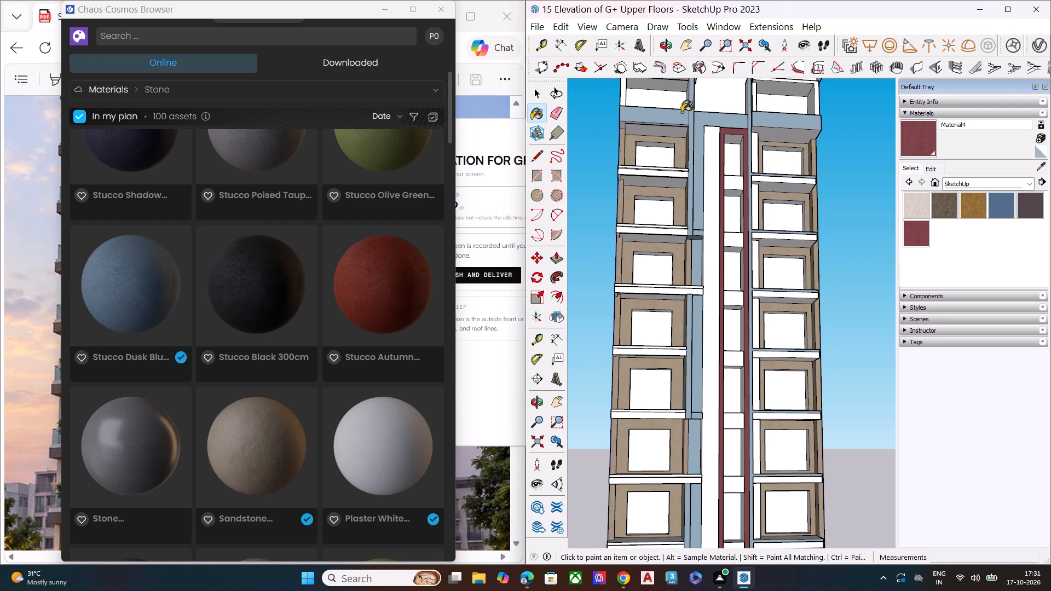
scroll(678, 162, "down", 3)
middle_click_drag(731, 212, 734, 263)
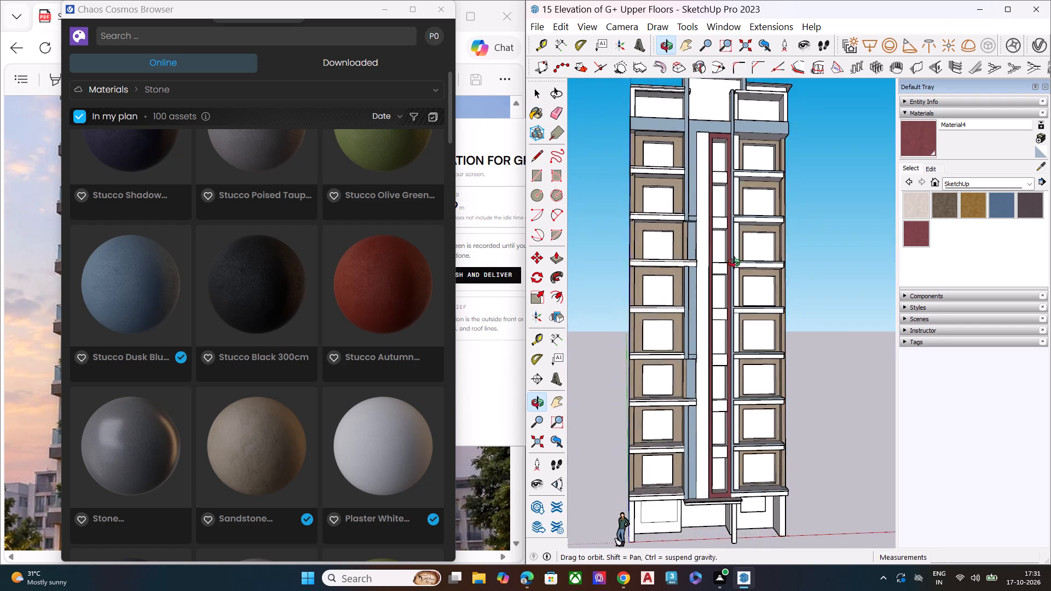
middle_click_drag(734, 263, 656, 308)
Paint the horizontal bands between the stacked openings inside the red frame with the dark purple-grey Material1 swatch.
left_click(1025, 210)
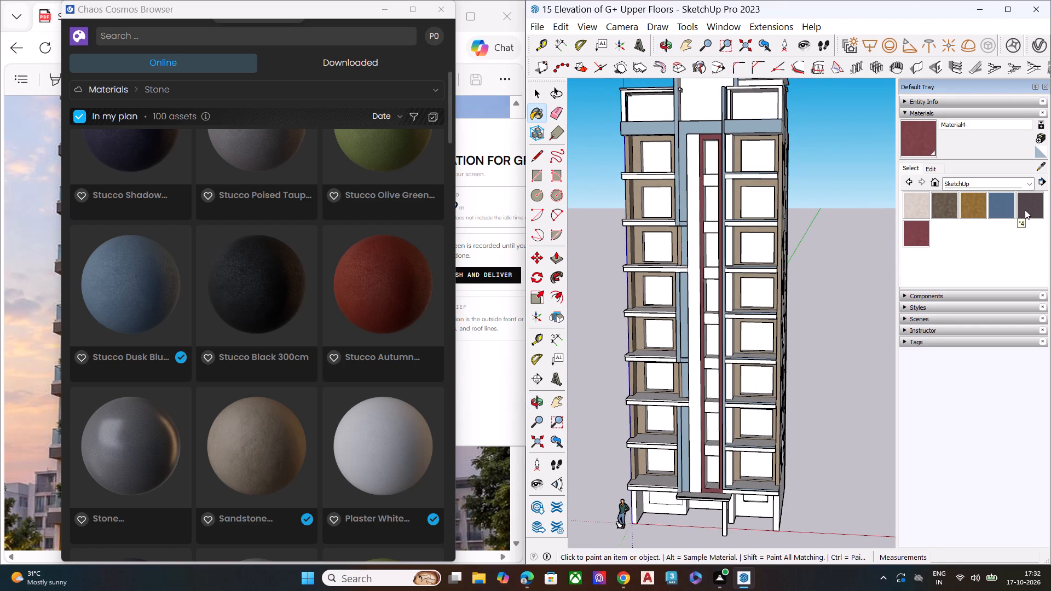
scroll(718, 178, "up", 6)
left_click(700, 185)
left_click(695, 269)
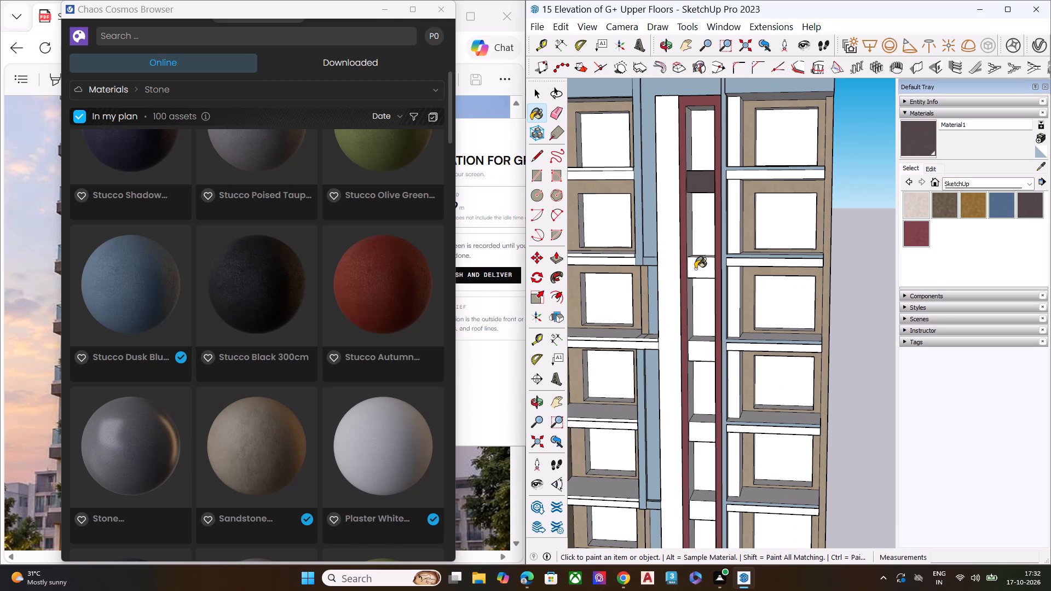
left_click(700, 352)
scroll(712, 243, "down", 5)
scroll(700, 308, "up", 5)
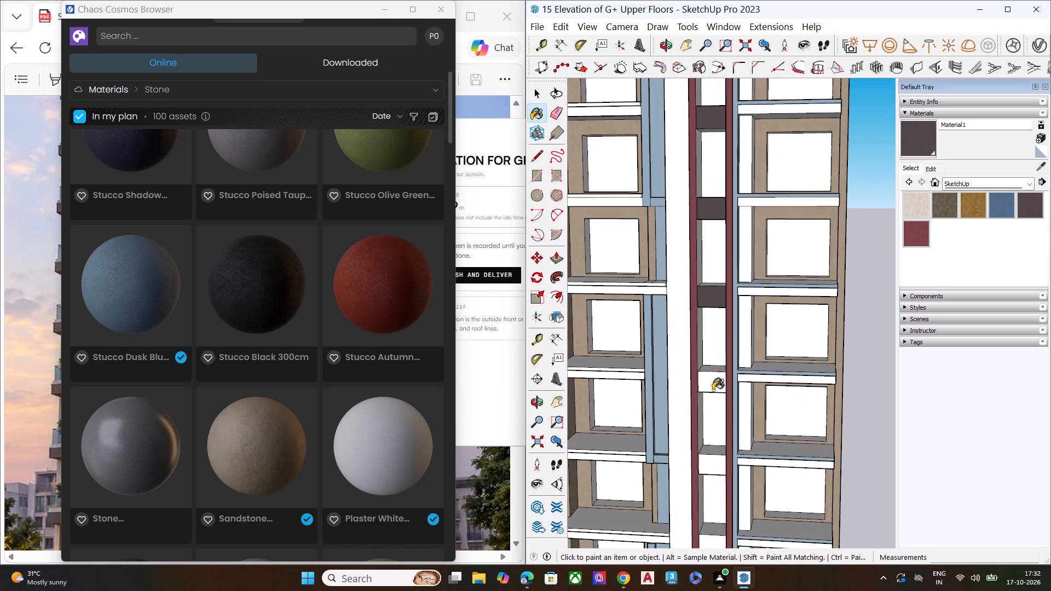
left_click(713, 384)
scroll(705, 251, "down", 5)
scroll(704, 367, "up", 8)
scroll(709, 376, "down", 1)
left_click(721, 397)
scroll(715, 195, "down", 3)
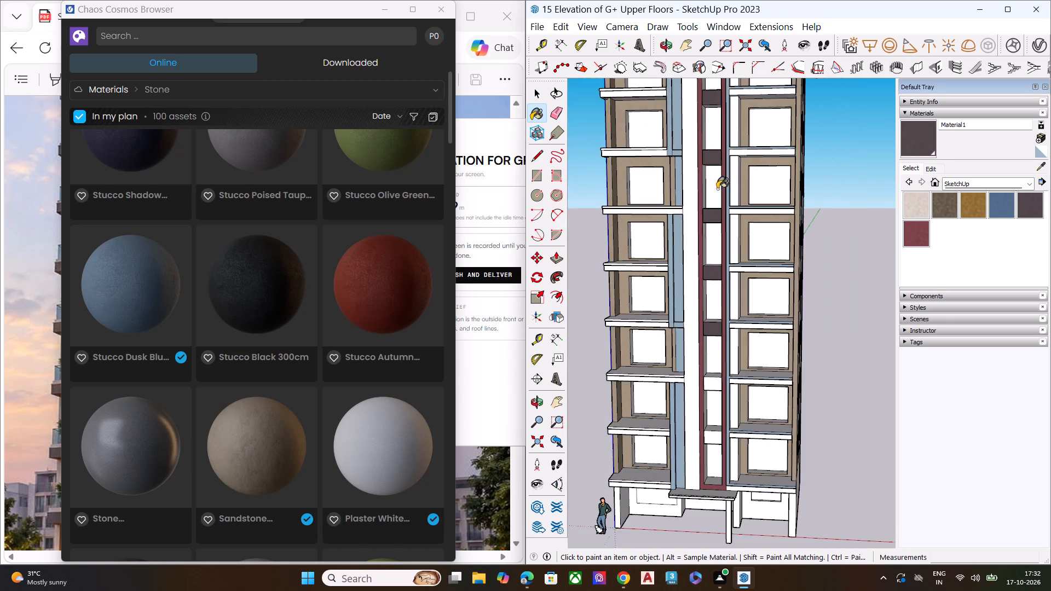
scroll(717, 189, "down", 1)
scroll(721, 340, "up", 8)
left_click(700, 413)
scroll(707, 181, "down", 7)
scroll(712, 350, "up", 5)
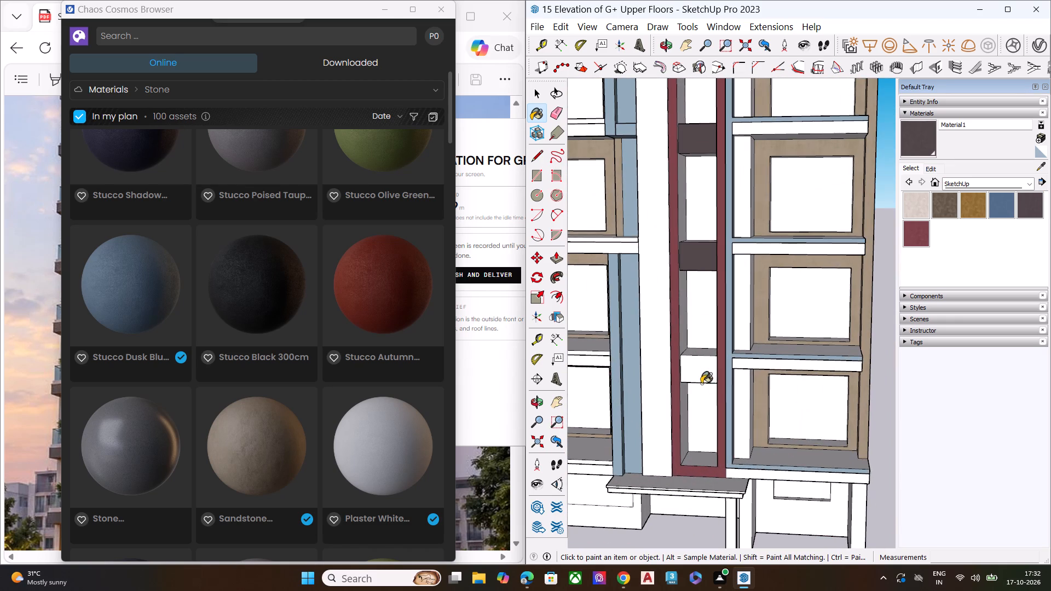
left_click(694, 377)
Examine the central strip and the tower's side for surfaces that still need a material.
scroll(709, 274, "down", 2)
scroll(709, 274, "up", 1)
scroll(709, 274, "down", 3)
scroll(736, 239, "down", 4)
scroll(743, 247, "up", 1)
scroll(745, 246, "down", 7)
middle_click_drag(755, 262, 735, 218)
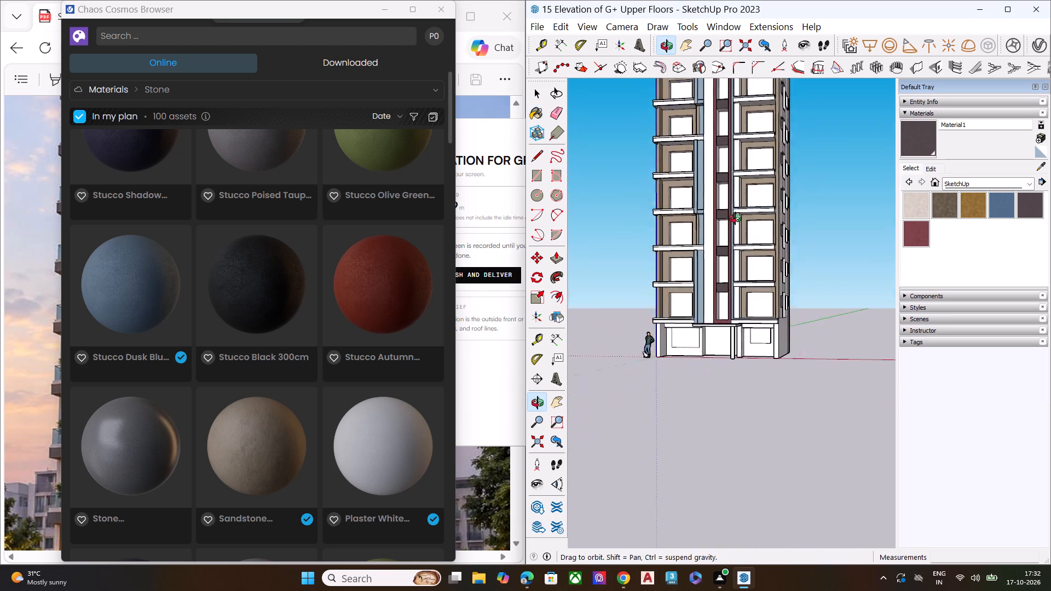
middle_click_drag(735, 218, 544, 339)
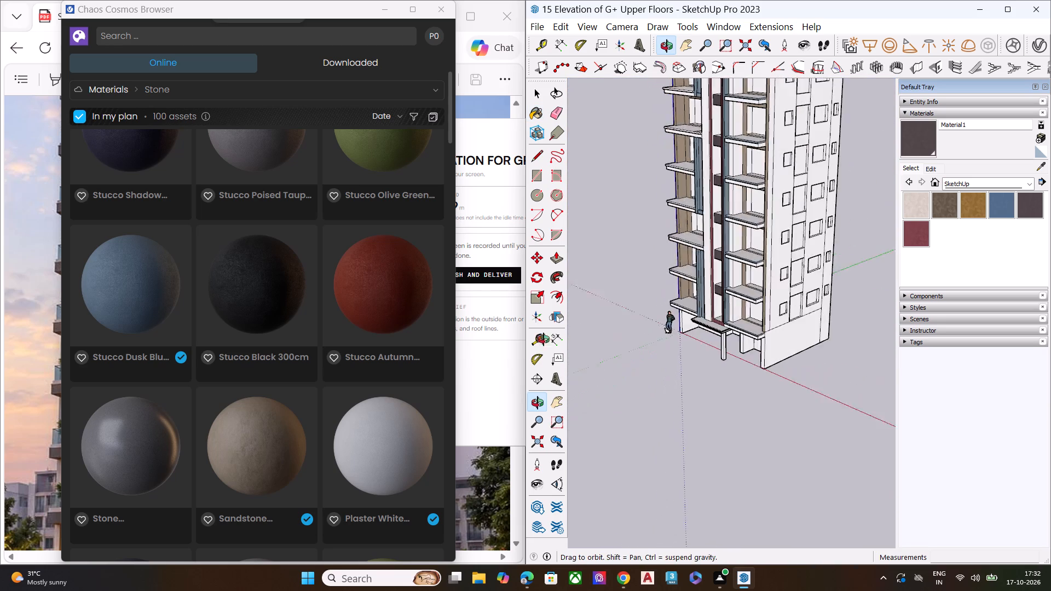
middle_click_drag(544, 339, 940, 256)
scroll(842, 258, "up", 11)
scroll(777, 187, "down", 7)
scroll(691, 147, "up", 3)
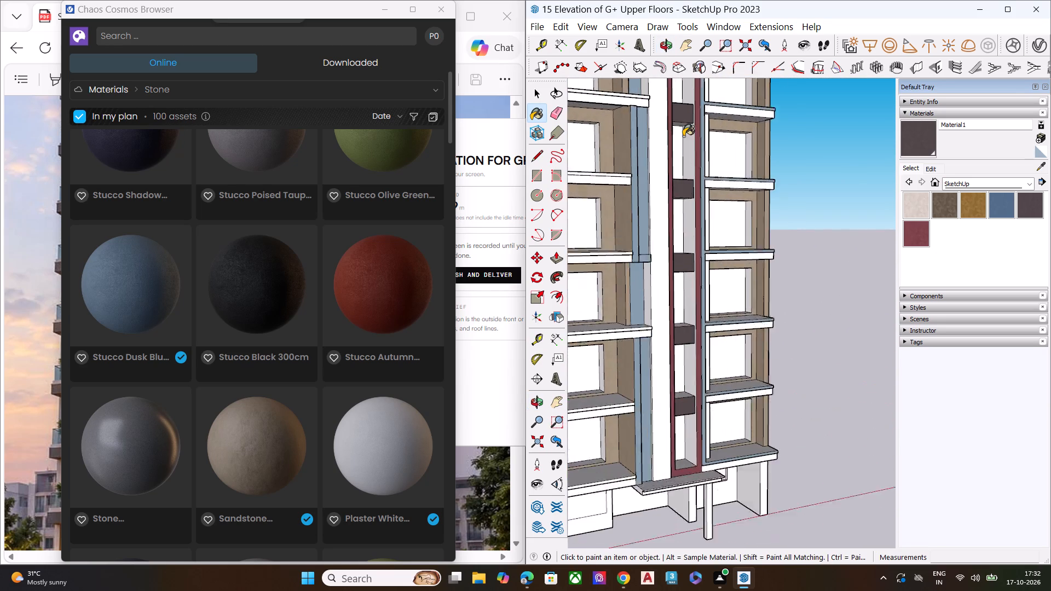
Pick Stucco Dusk Blue 300cm in the V-Ray Asset Editor and paint a face beside the central red frame with it.
scroll(683, 136, "up", 3)
middle_click_drag(696, 143, 776, 137)
scroll(776, 137, "up", 3)
scroll(766, 147, "down", 1)
scroll(748, 156, "up", 7)
scroll(709, 170, "down", 1)
scroll(709, 170, "up", 1)
scroll(709, 170, "down", 1)
scroll(709, 170, "up", 4)
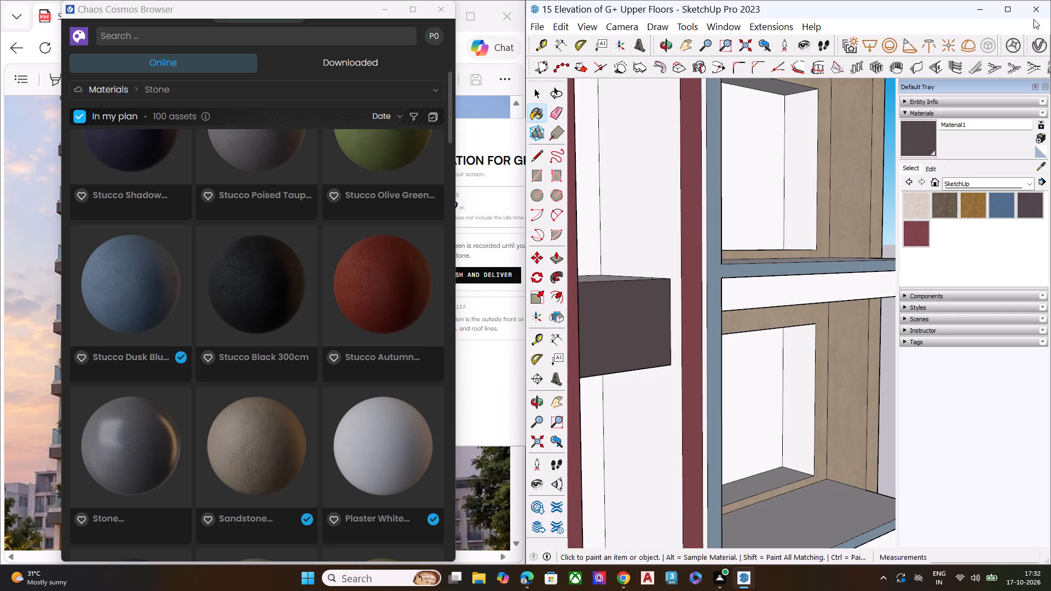
left_click(1041, 47)
left_click(161, 379)
left_click(171, 401)
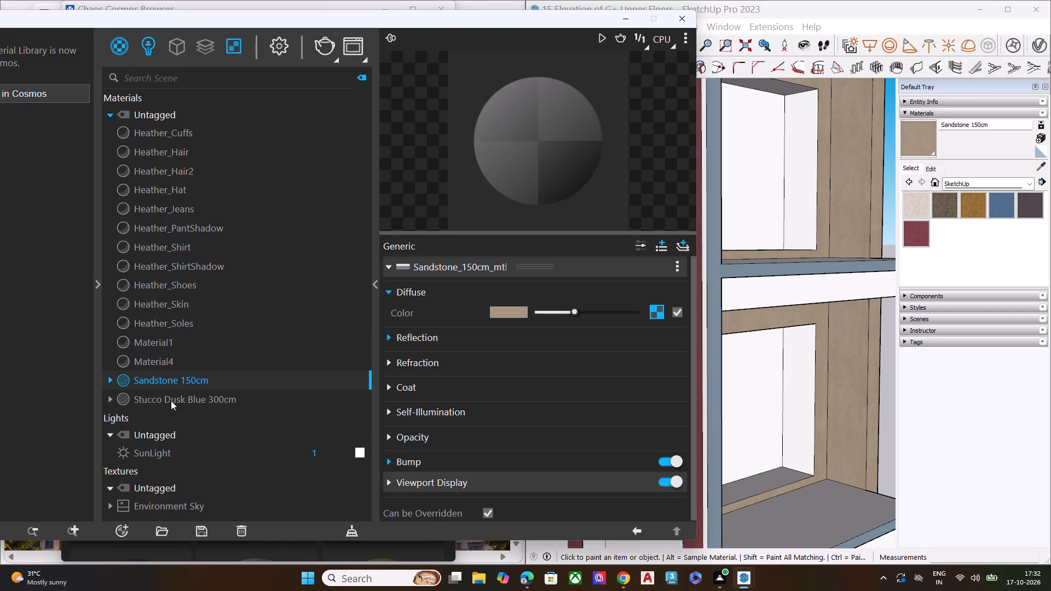
left_click(177, 395)
left_click(686, 18)
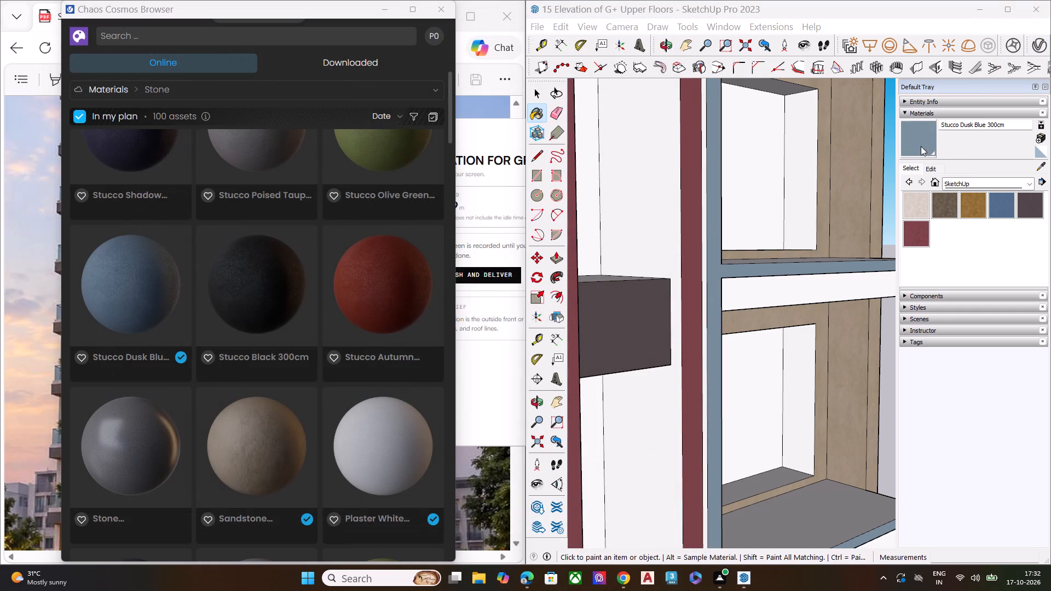
left_click(910, 148)
scroll(737, 154, "up", 6)
left_click(654, 166)
Examine the red frame, fins and slab edges from the side, below and front for faces still unpainted.
scroll(662, 144, "down", 4)
scroll(662, 144, "up", 1)
scroll(662, 144, "down", 4)
middle_click_drag(706, 152, 617, 171)
scroll(743, 155, "down", 7)
scroll(821, 157, "down", 3)
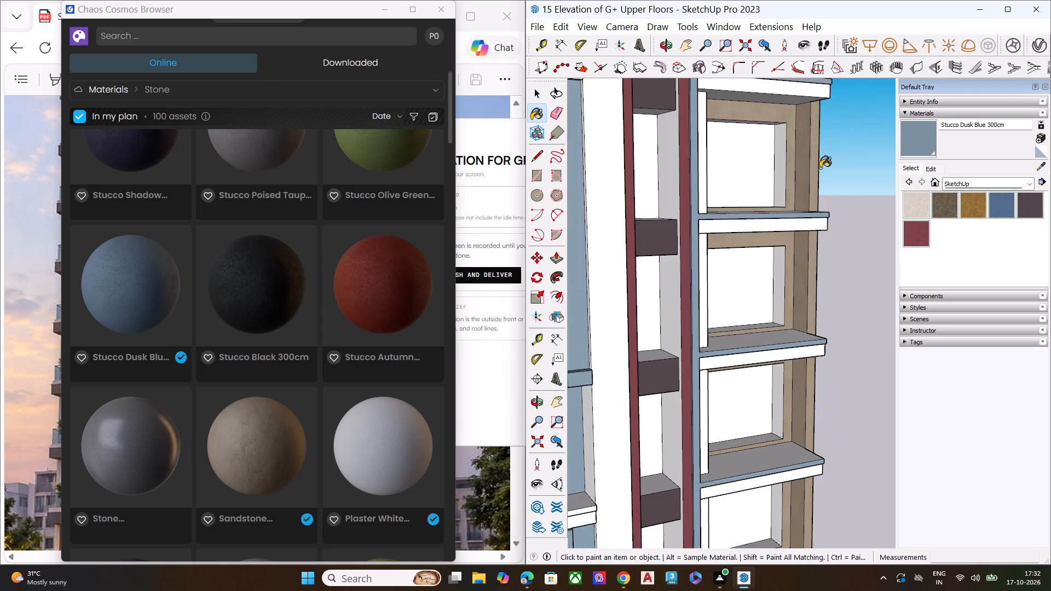
middle_click_drag(820, 168, 815, 86)
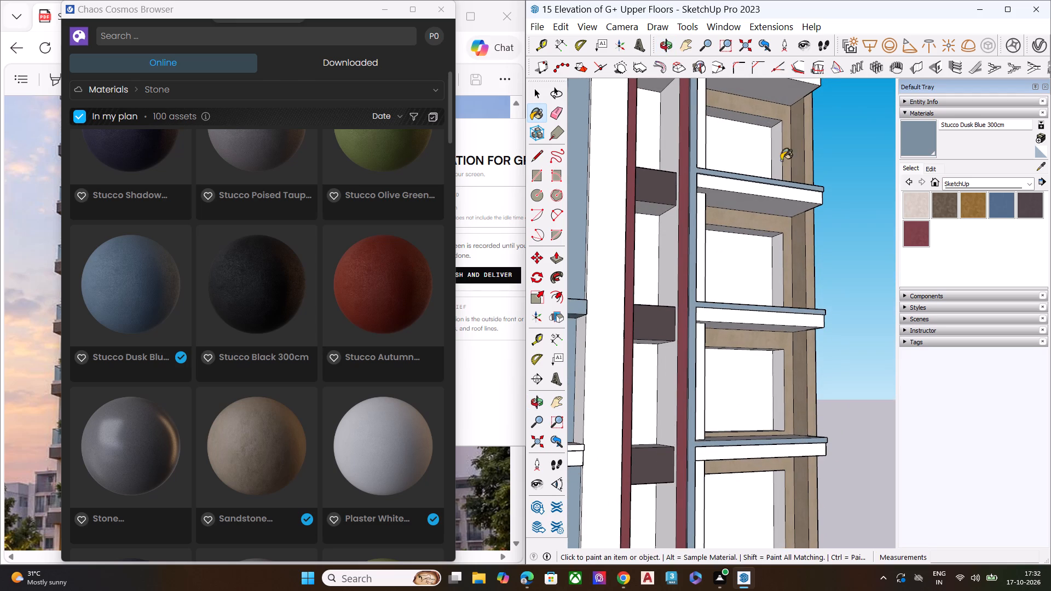
scroll(755, 206, "down", 3)
scroll(743, 214, "up", 1)
scroll(742, 216, "down", 3)
scroll(752, 187, "up", 1)
scroll(752, 188, "down", 12)
middle_click_drag(748, 258, 649, 306)
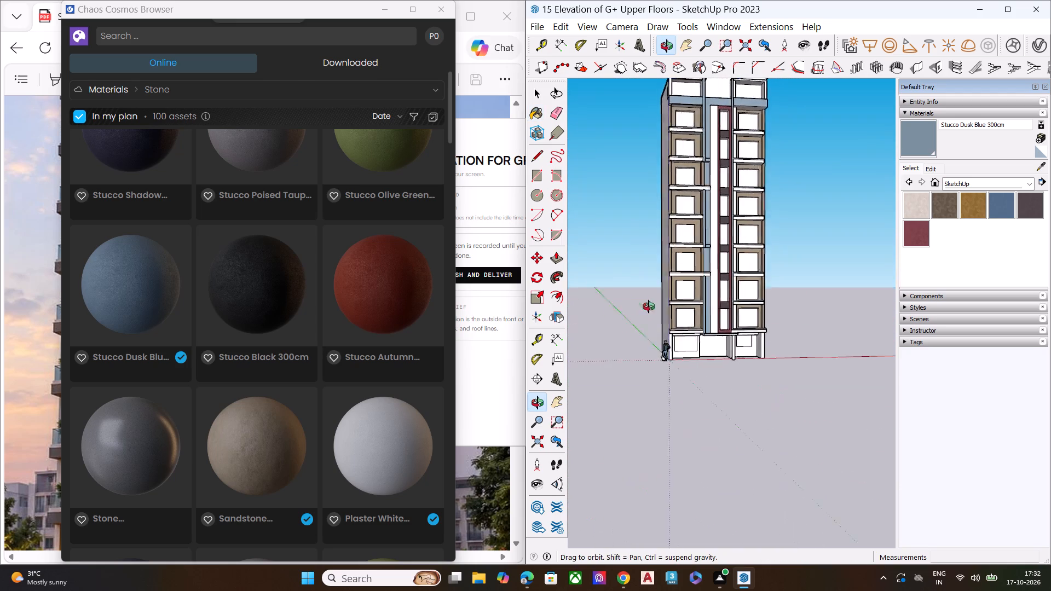
middle_click_drag(649, 306, 594, 309)
Paint the front edges of the three uppermost balcony slabs in the right-hand bay with Stucco Dusk Blue 300cm.
scroll(709, 172, "up", 8)
scroll(709, 161, "down", 6)
scroll(768, 111, "up", 12)
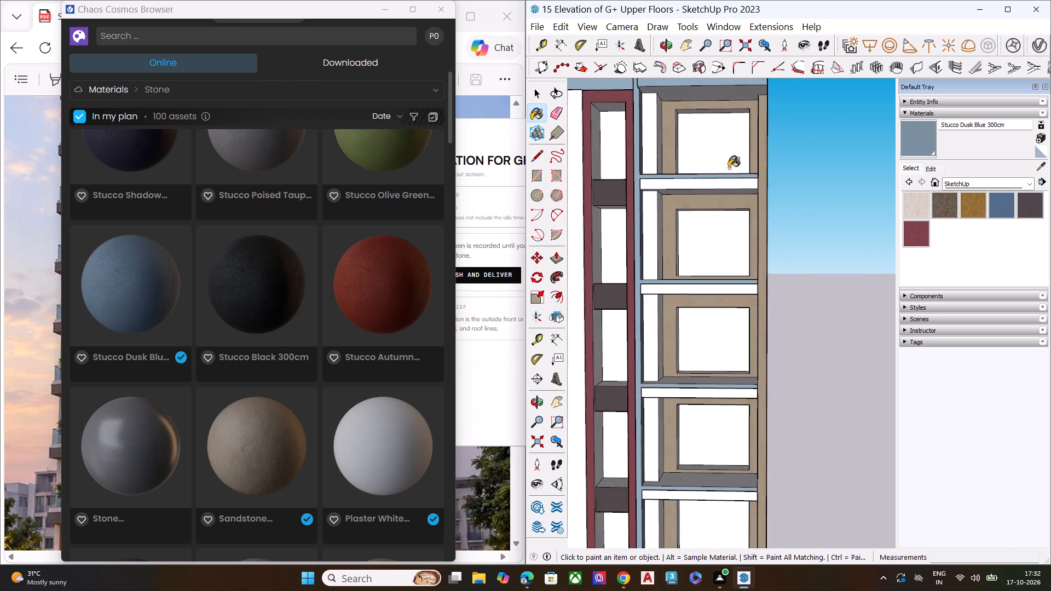
scroll(727, 171, "up", 6)
left_click(721, 190)
scroll(735, 158, "down", 4)
scroll(738, 158, "up", 1)
scroll(742, 159, "down", 3)
scroll(721, 257, "up", 5)
left_click(706, 286)
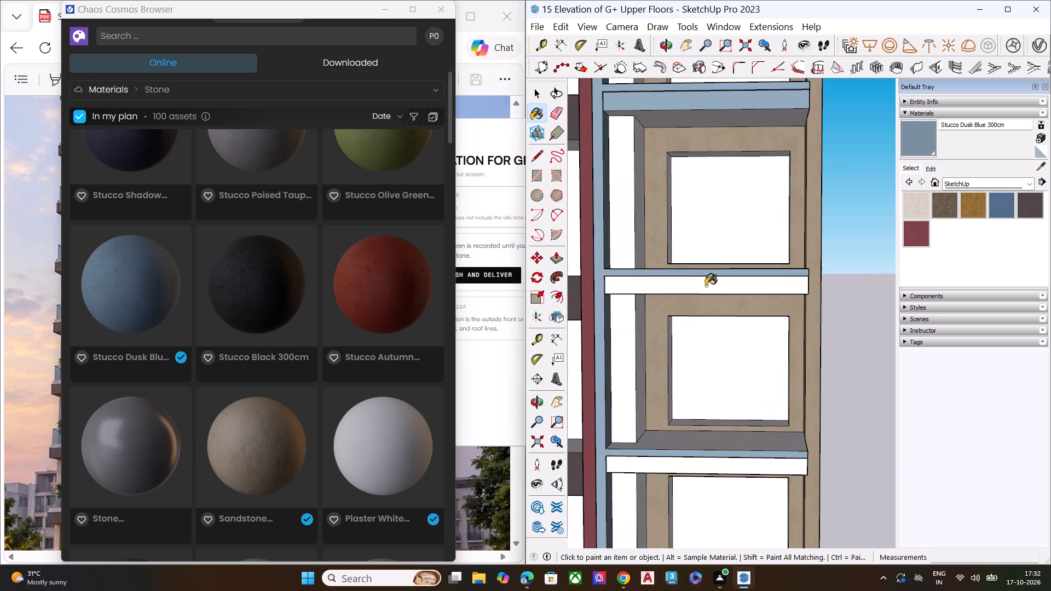
scroll(713, 211, "down", 3)
scroll(713, 211, "up", 1)
scroll(713, 211, "down", 3)
scroll(712, 293, "up", 6)
left_click(648, 425)
Examine the front elevation to compare the blue slab edges with the remaining unpainted ones.
scroll(674, 166, "down", 7)
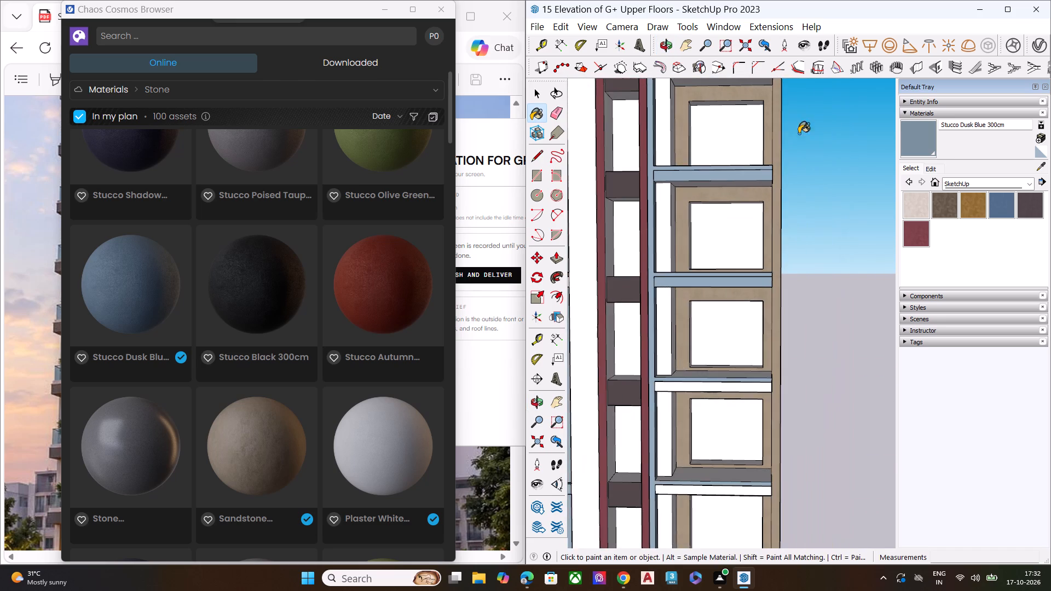
scroll(827, 129, "down", 1)
scroll(827, 129, "up", 1)
scroll(827, 129, "down", 7)
scroll(831, 211, "down", 4)
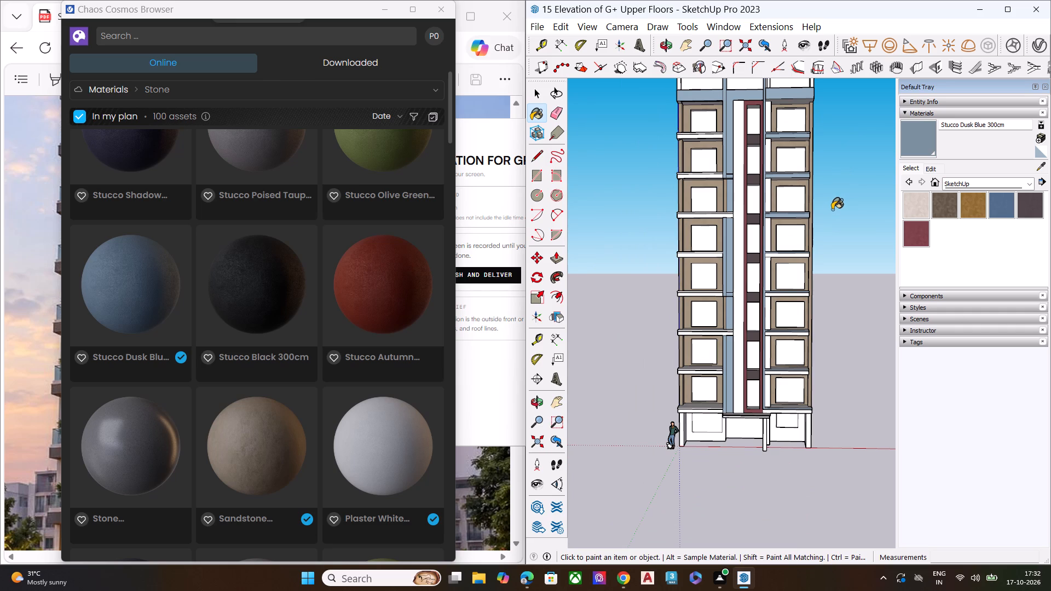
scroll(832, 210, "up", 1)
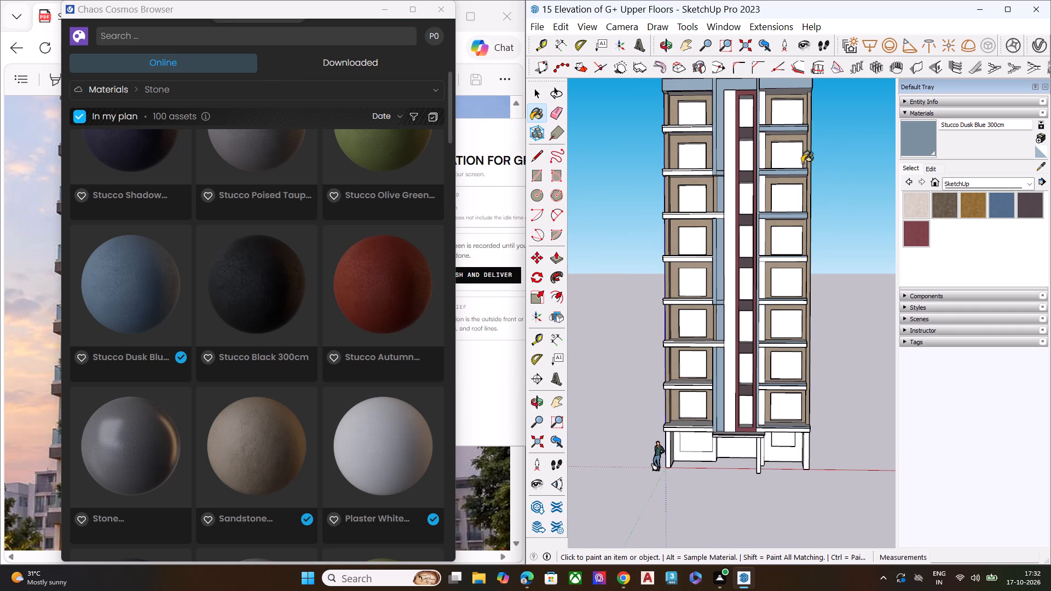
scroll(779, 130, "up", 7)
scroll(776, 117, "down", 9)
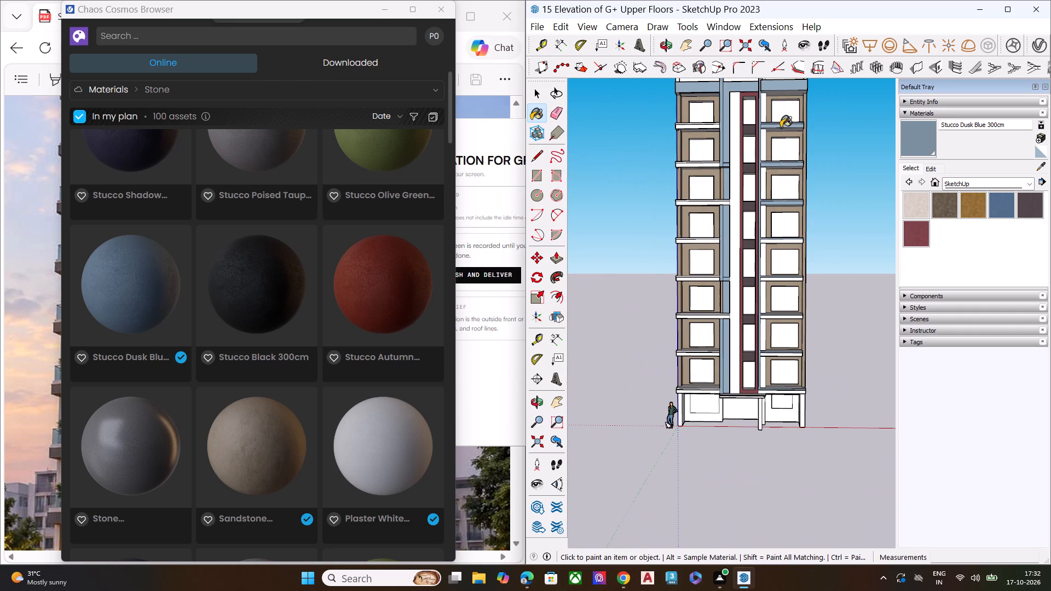
Paint the front and outer end faces of the uppermost left-bay balcony slab with Stucco Dusk Blue 300cm.
scroll(698, 165, "up", 8)
scroll(734, 97, "up", 1)
scroll(735, 97, "down", 1)
scroll(735, 97, "up", 6)
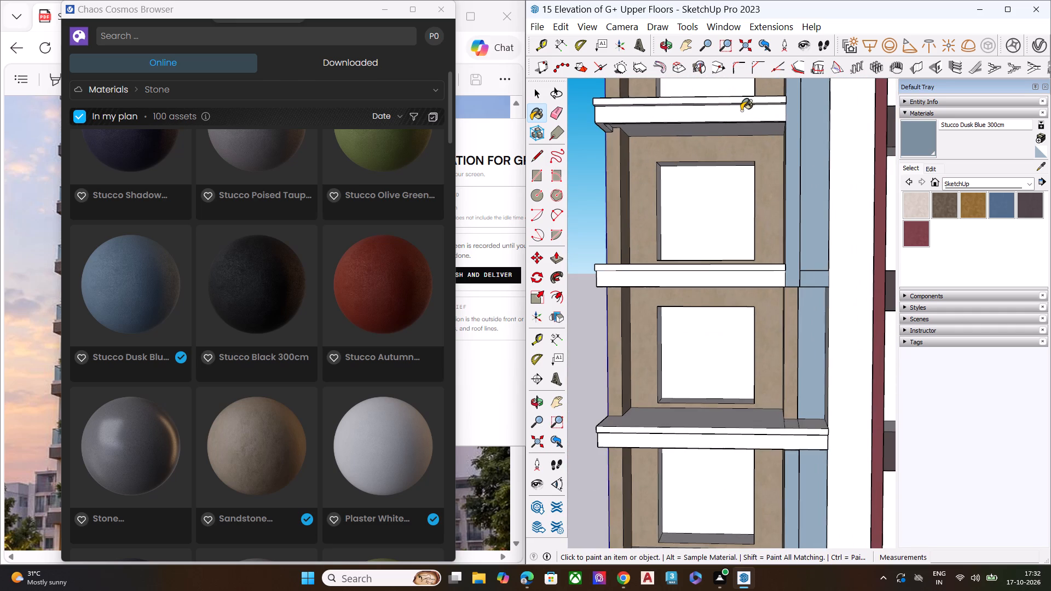
scroll(673, 149, "down", 7)
scroll(679, 142, "up", 6)
left_click(696, 130)
middle_click_drag(672, 142, 844, 140)
scroll(840, 142, "up", 3)
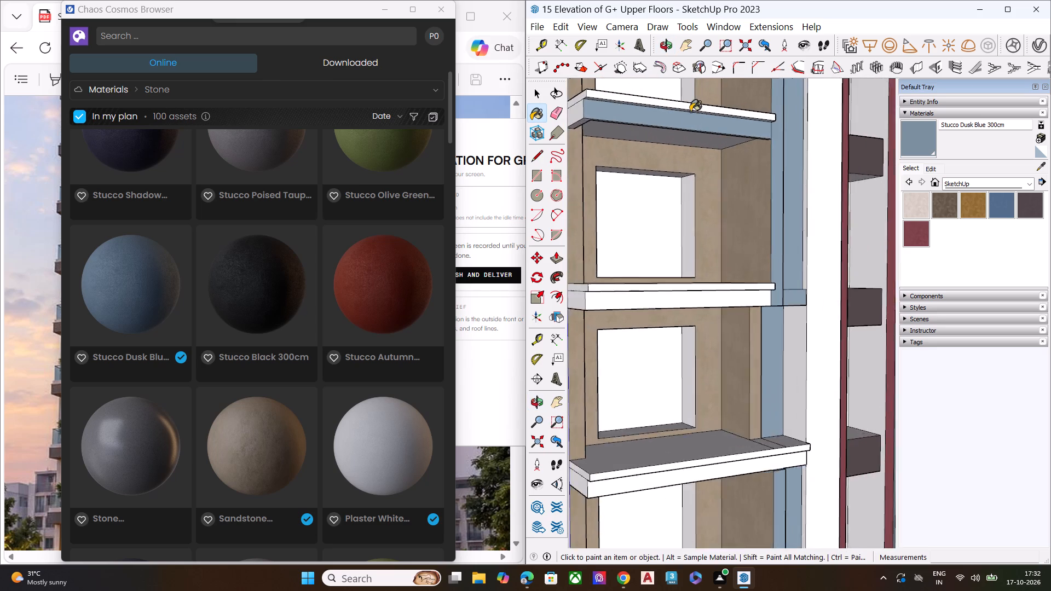
scroll(690, 112, "up", 2)
scroll(677, 132, "down", 8)
scroll(602, 109, "up", 3)
left_click(643, 126)
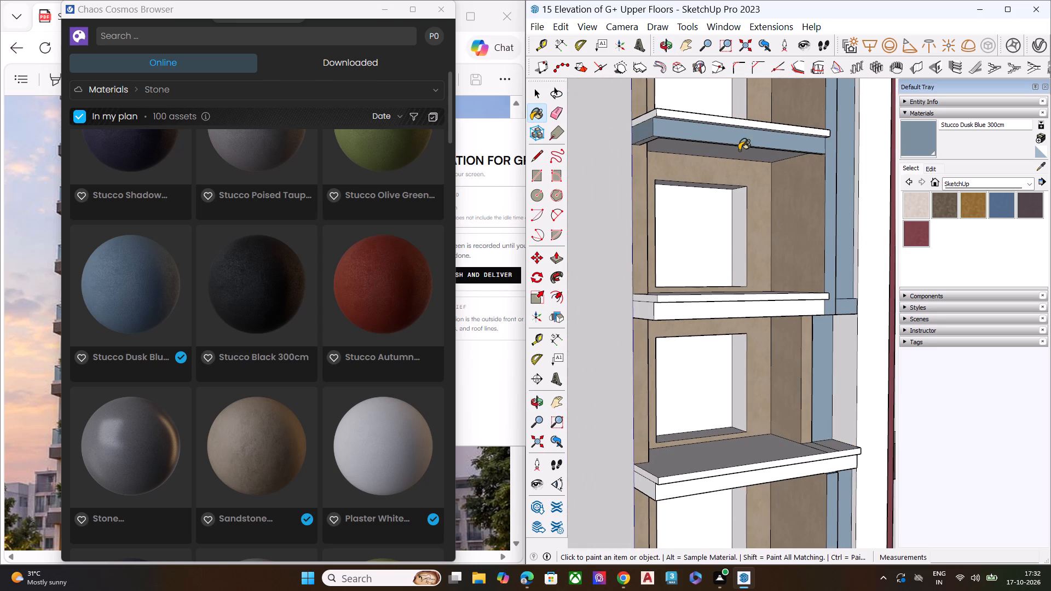
Paint the end and front faces of the second left-bay slab from the top, and the underside lips of both upper slabs, with Stucco Dusk Blue 300cm.
middle_click_drag(737, 150, 738, 92)
scroll(716, 118, "up", 5)
left_click(638, 295)
left_click(673, 293)
scroll(656, 258, "down", 1)
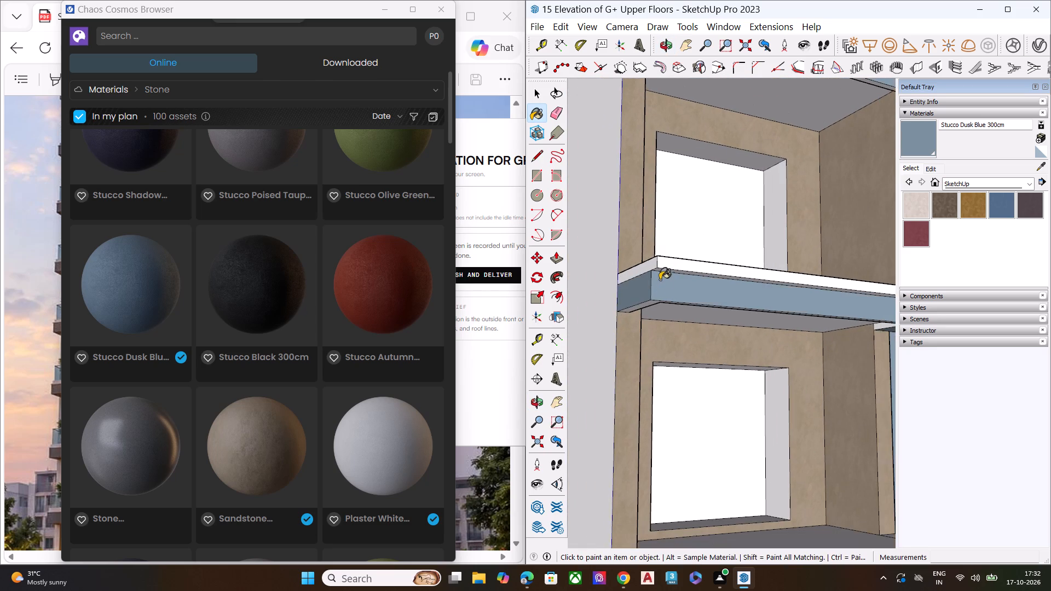
middle_click_drag(660, 293, 667, 173)
scroll(670, 205, "up", 3)
left_click(655, 241)
scroll(672, 244, "down", 4)
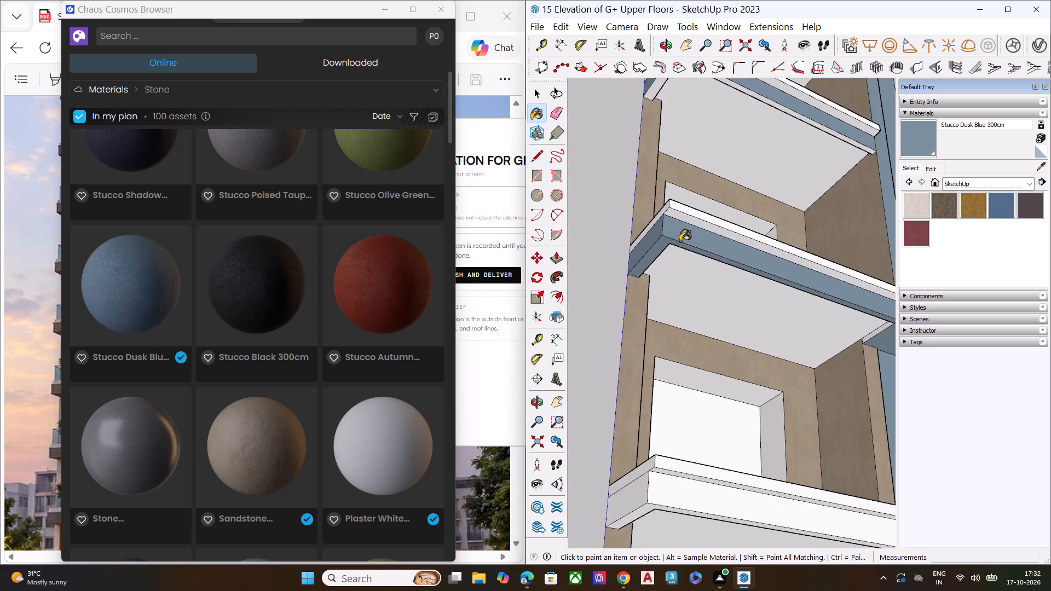
scroll(680, 241, "down", 2)
scroll(698, 82, "up", 6)
scroll(643, 96, "up", 10)
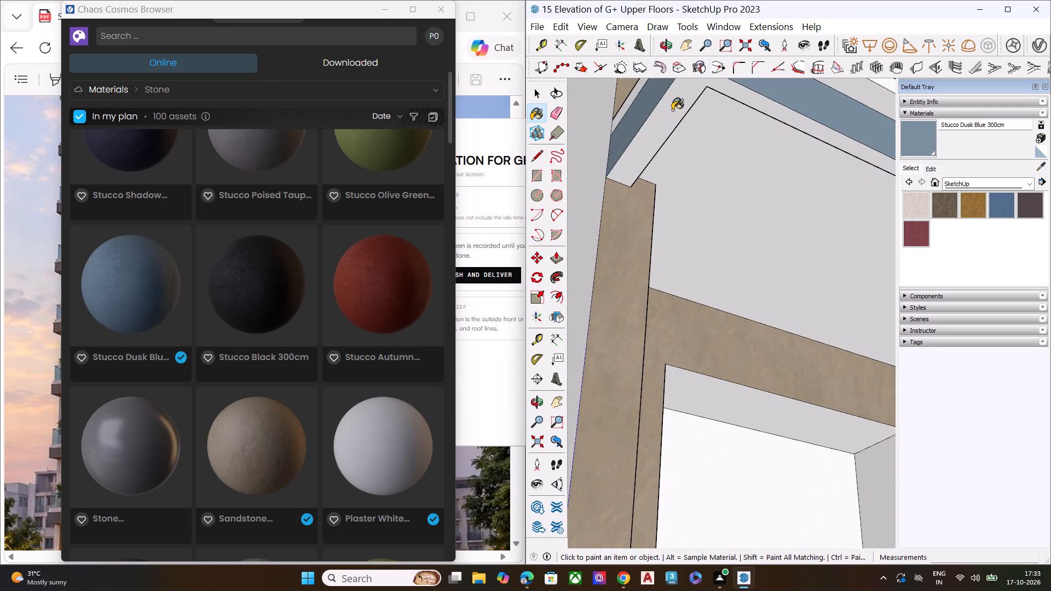
left_click(672, 110)
Paint the end, front and underside lip faces of the third left-bay balcony slab from the top with Stucco Dusk Blue 300cm.
scroll(665, 114, "down", 12)
scroll(706, 143, "down", 5)
scroll(708, 86, "down", 4)
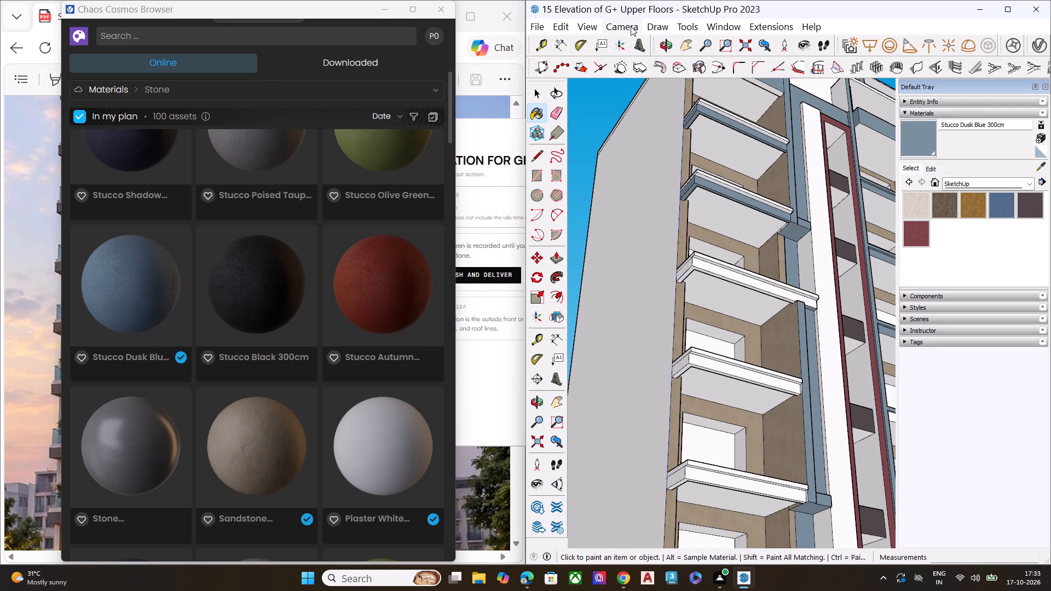
scroll(603, 68, "down", 1)
scroll(681, 269, "up", 7)
left_click(689, 260)
left_click(704, 257)
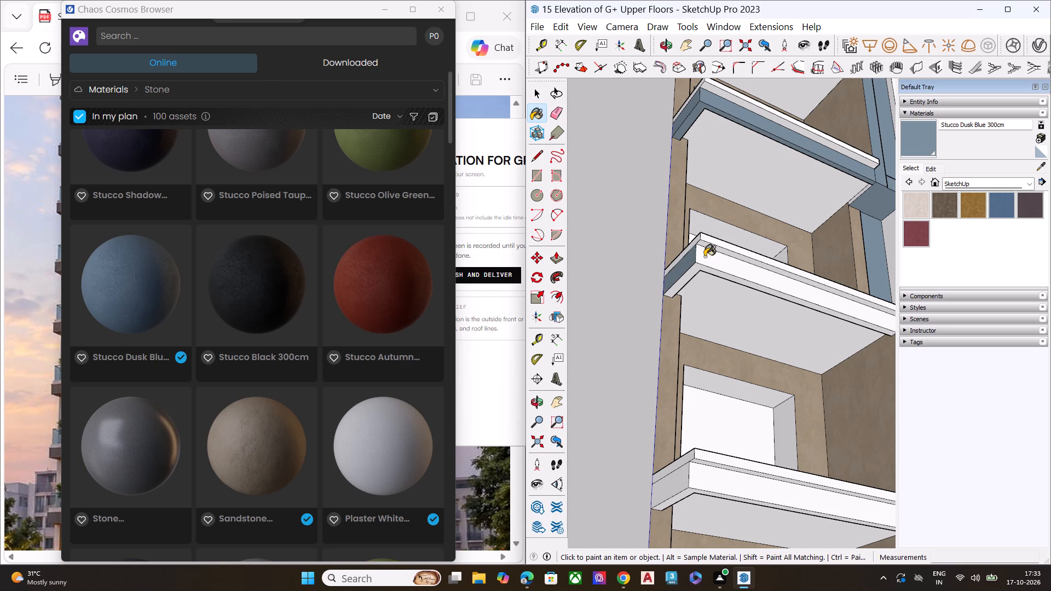
left_click(692, 266)
left_click(690, 271)
Paint the end, front and underside lip faces of the fourth left-bay balcony slab from the top with Stucco Dusk Blue 300cm.
scroll(695, 229, "down", 4)
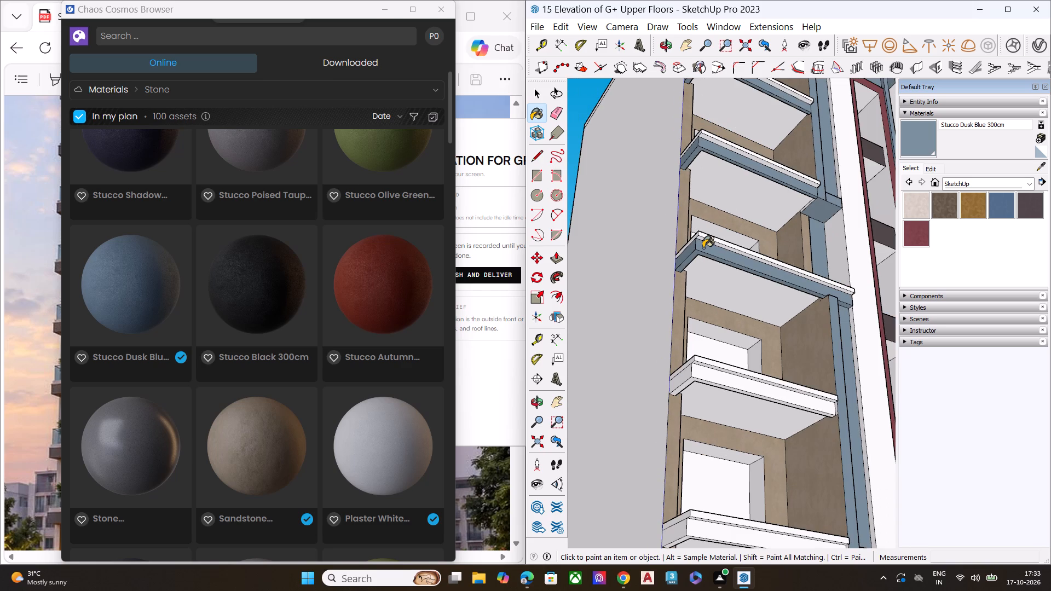
scroll(737, 199, "down", 3)
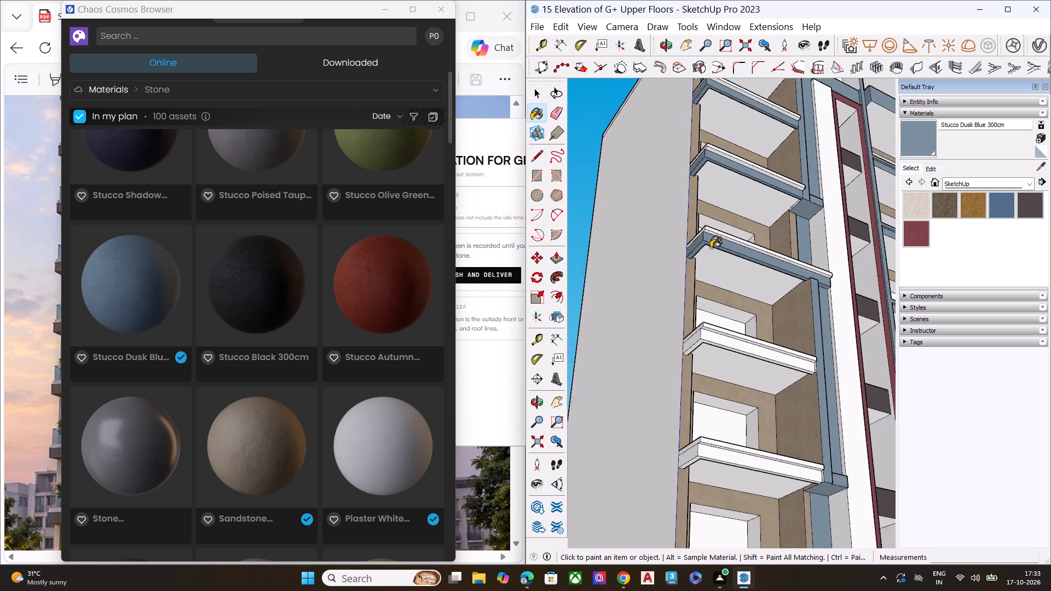
scroll(711, 248, "down", 2)
scroll(714, 315, "up", 10)
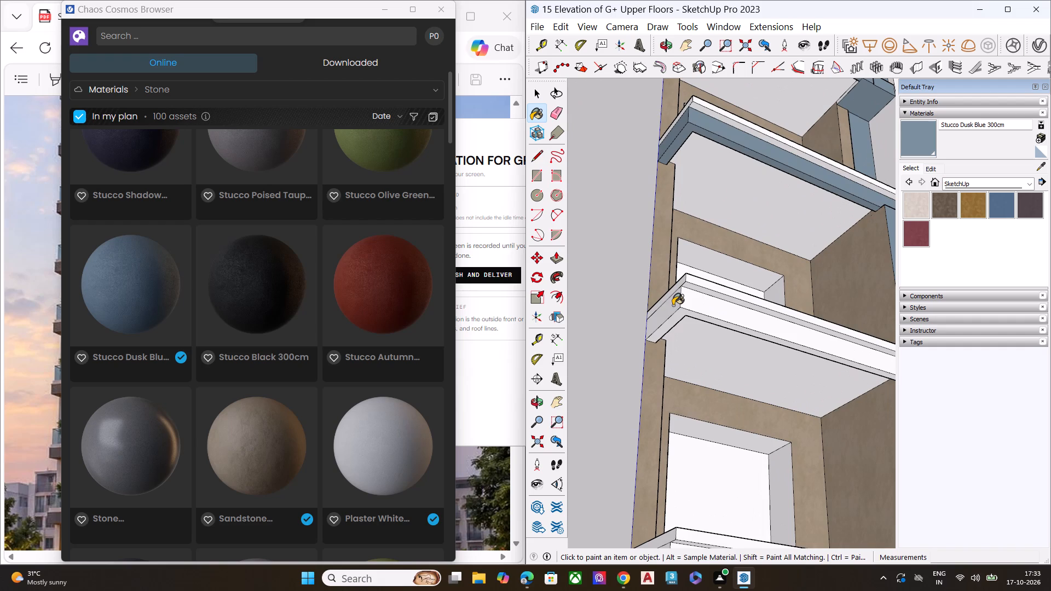
left_click(673, 305)
left_click(687, 302)
left_click(677, 314)
Paint the end, front and underside lip faces of the fifth left-bay balcony slab from the top with Stucco Dusk Blue 300cm.
scroll(695, 263, "down", 5)
scroll(719, 202, "down", 7)
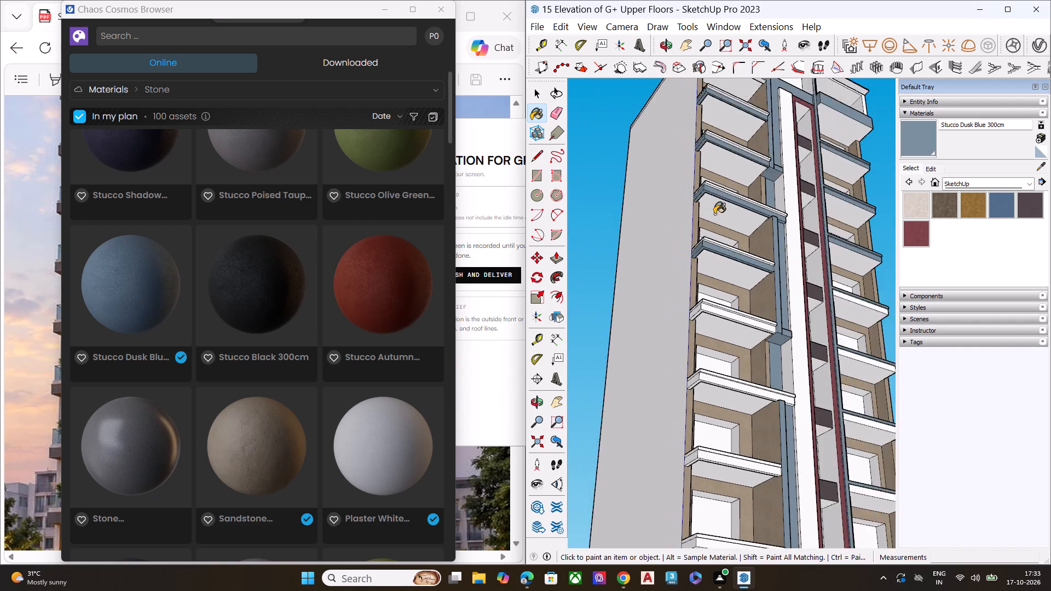
scroll(704, 361, "up", 5)
scroll(696, 262, "up", 5)
scroll(696, 262, "down", 1)
scroll(696, 262, "up", 2)
left_click(692, 264)
left_click(706, 264)
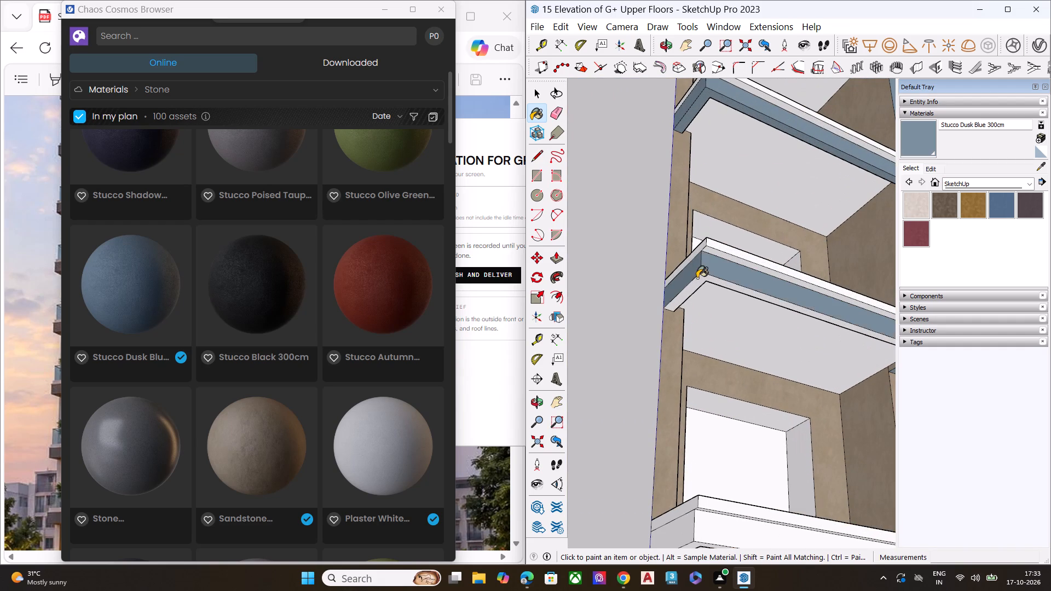
left_click(697, 278)
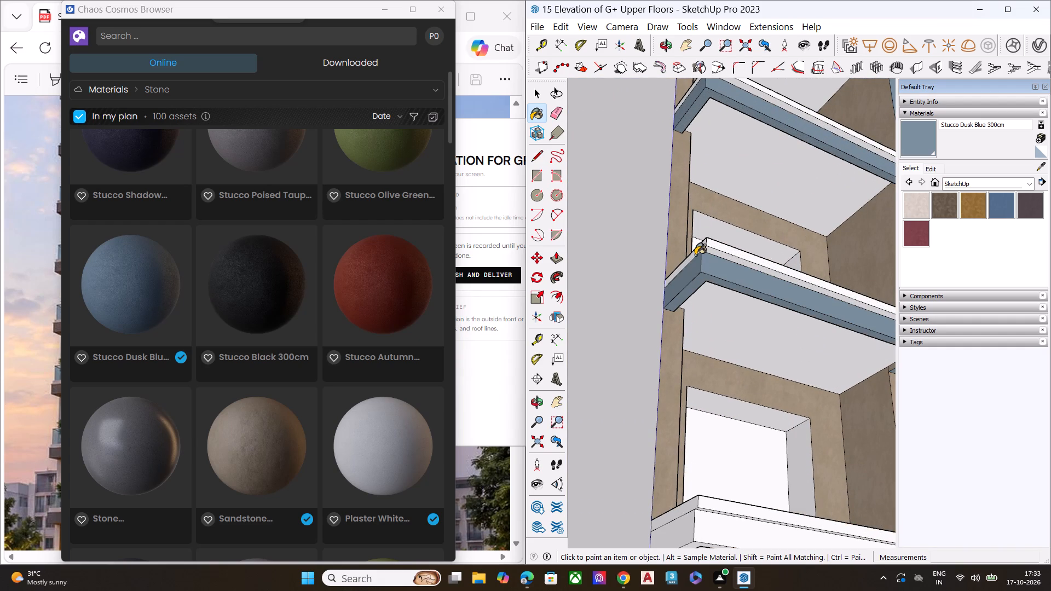
Paint the end, front and underside lip faces of the sixth left-bay balcony slab from the top with Stucco Dusk Blue 300cm.
scroll(690, 268, "down", 6)
scroll(695, 323, "down", 3)
scroll(701, 387, "up", 3)
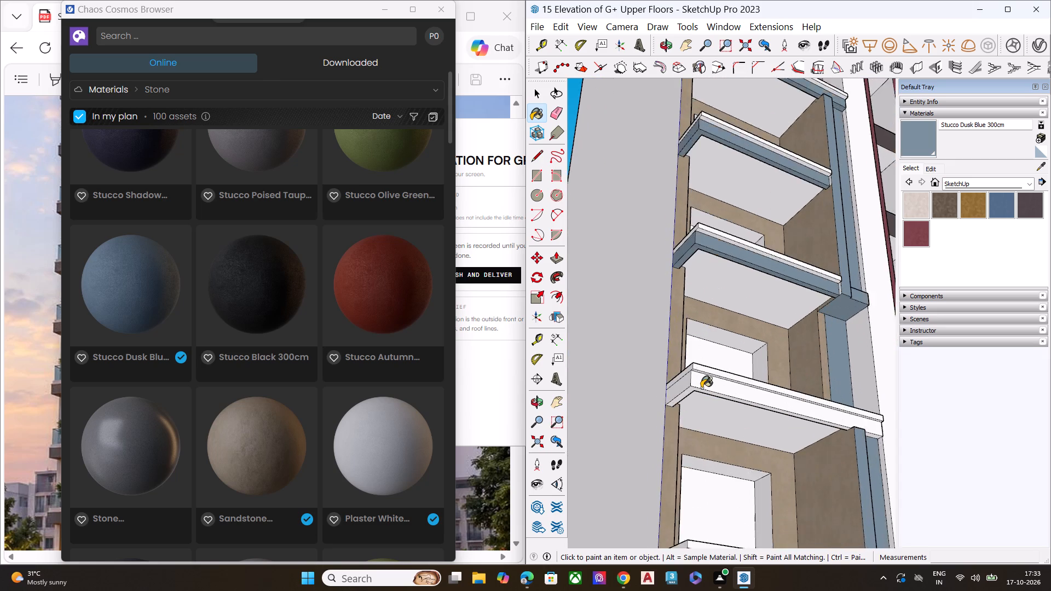
scroll(701, 388, "up", 2)
scroll(701, 388, "down", 1)
scroll(701, 388, "up", 3)
left_click(680, 379)
left_click(693, 378)
scroll(671, 376, "down", 1)
scroll(671, 375, "up", 1)
scroll(670, 375, "down", 3)
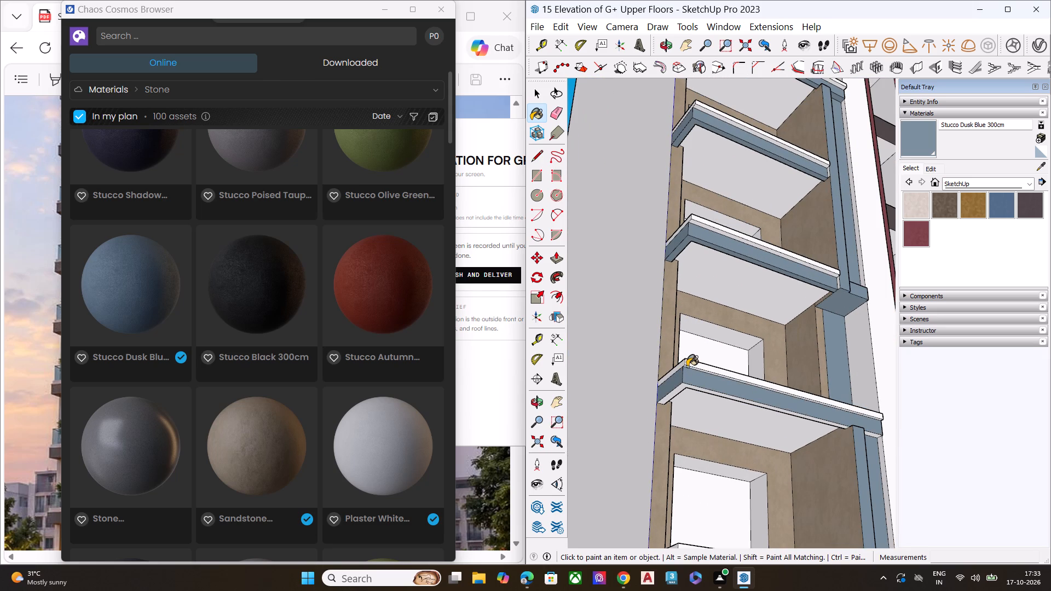
scroll(687, 367, "down", 1)
scroll(672, 391, "up", 8)
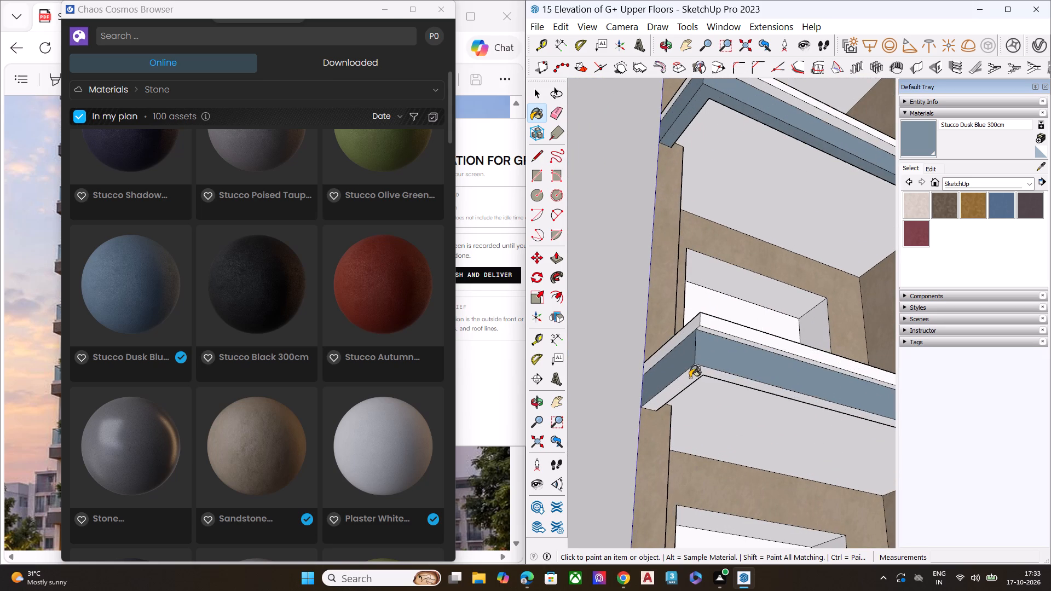
left_click(690, 378)
Paint the end, front and underside lip faces of the second-lowest left-bay balcony slab with Stucco Dusk Blue 300cm.
scroll(689, 345, "down", 16)
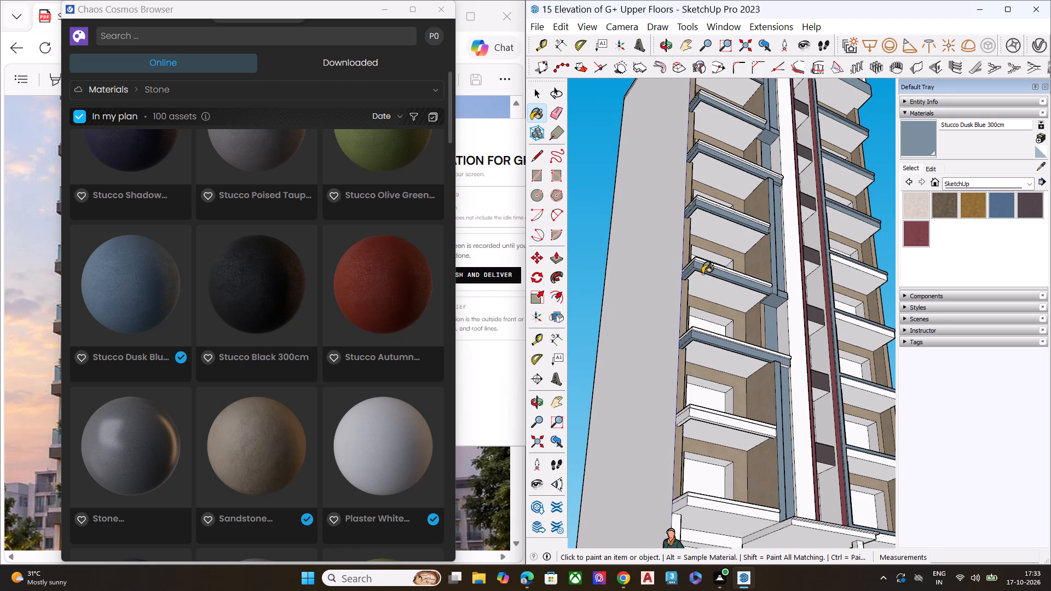
scroll(691, 295, "down", 3)
scroll(684, 419, "up", 7)
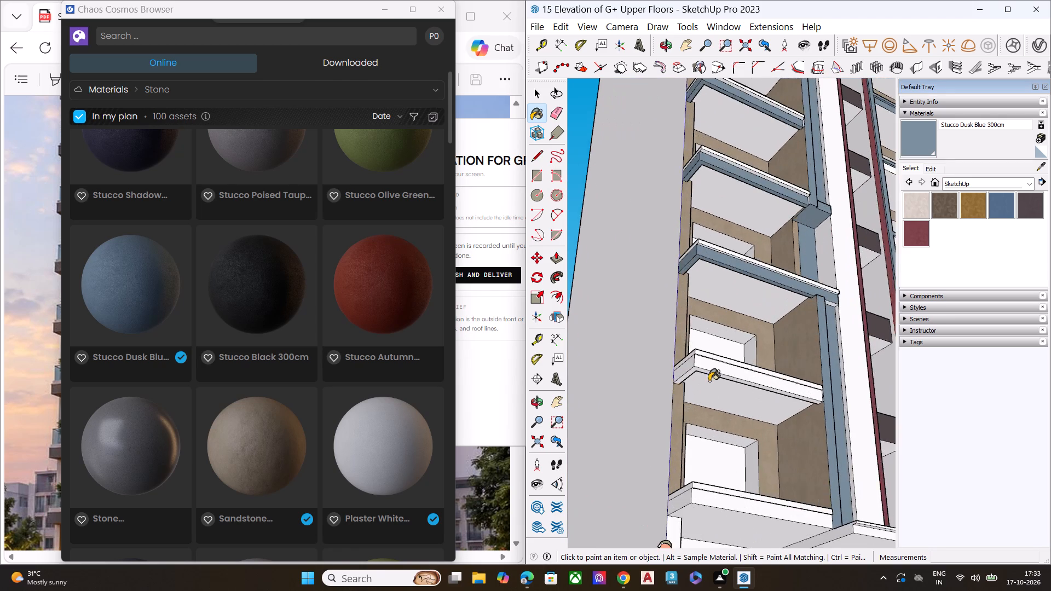
scroll(709, 379, "down", 1)
scroll(709, 379, "up", 8)
left_click(673, 351)
left_click(695, 354)
left_click(682, 360)
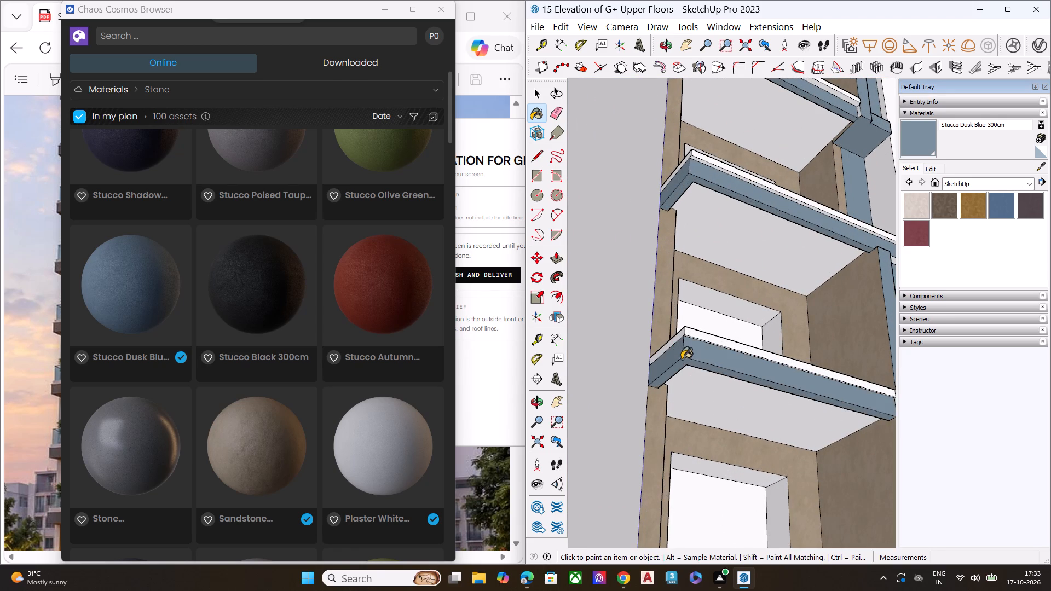
Paint the outer end and front faces of the lowest left-bay balcony slab with Stucco Dusk Blue 300cm.
scroll(663, 326, "down", 3)
scroll(663, 326, "up", 1)
scroll(663, 326, "down", 2)
scroll(675, 449, "up", 2)
left_click(663, 514)
left_click(680, 514)
Paint the front edges of the fourth and fifth right-bay balcony slabs from the top with Stucco Dusk Blue 300cm.
scroll(677, 451, "down", 6)
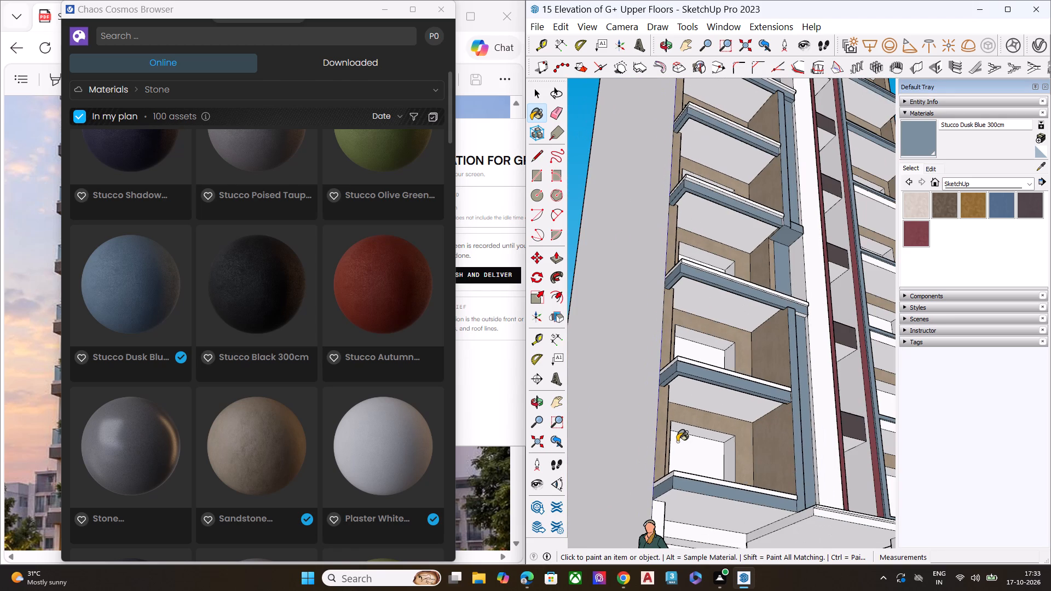
middle_click_drag(740, 379, 565, 426)
scroll(615, 402, "down", 6)
middle_click_drag(737, 409, 737, 413)
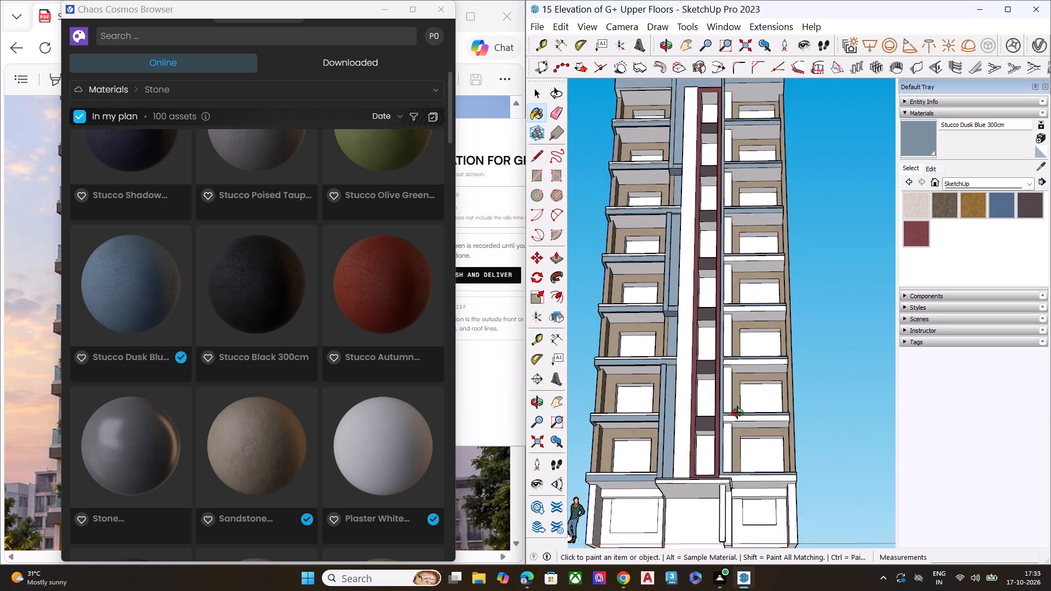
middle_click_drag(737, 413, 690, 490)
scroll(700, 378, "up", 1)
scroll(762, 217, "up", 7)
scroll(763, 207, "down", 1)
scroll(762, 208, "up", 1)
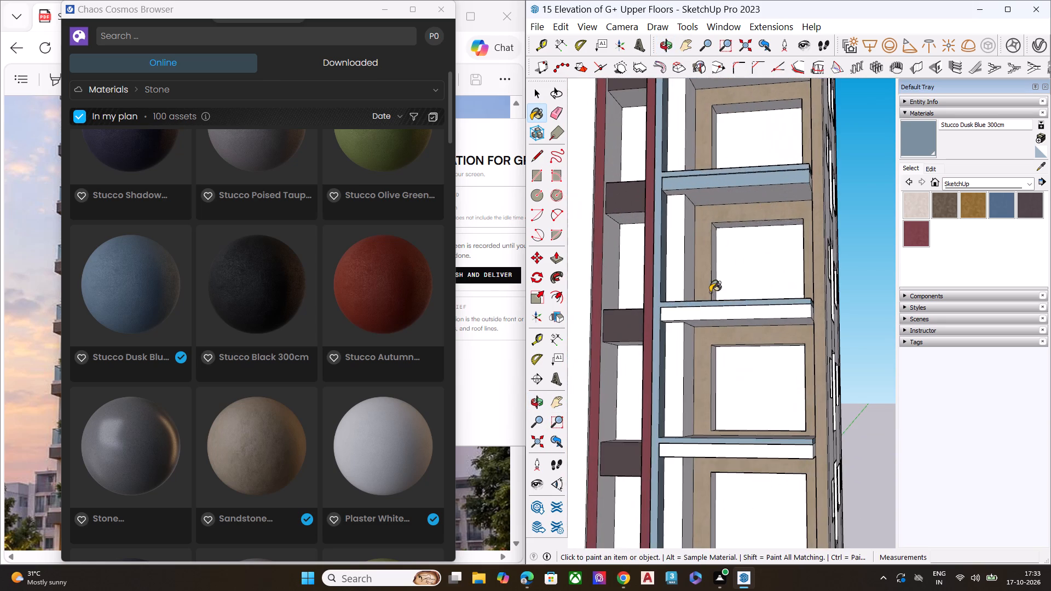
scroll(689, 323, "up", 4)
left_click(686, 308)
left_click(691, 526)
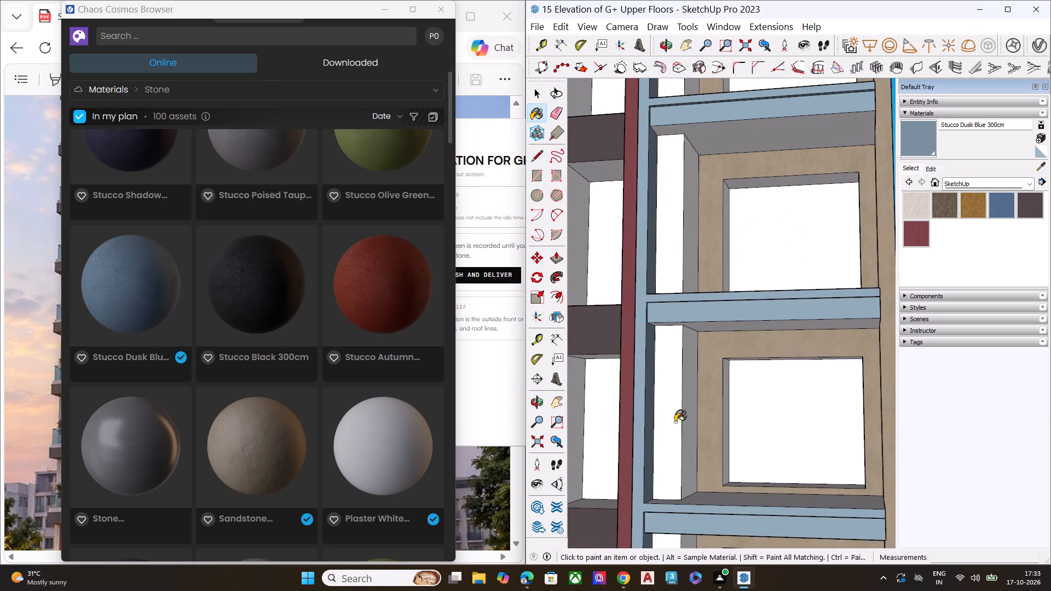
Paint the front edge of the sixth right-bay balcony slab from the top with Stucco Dusk Blue 300cm.
scroll(671, 405, "down", 4)
scroll(671, 405, "up", 1)
scroll(671, 405, "down", 5)
scroll(689, 382, "up", 1)
scroll(689, 382, "down", 7)
scroll(696, 377, "up", 1)
scroll(697, 377, "down", 4)
scroll(704, 475, "up", 8)
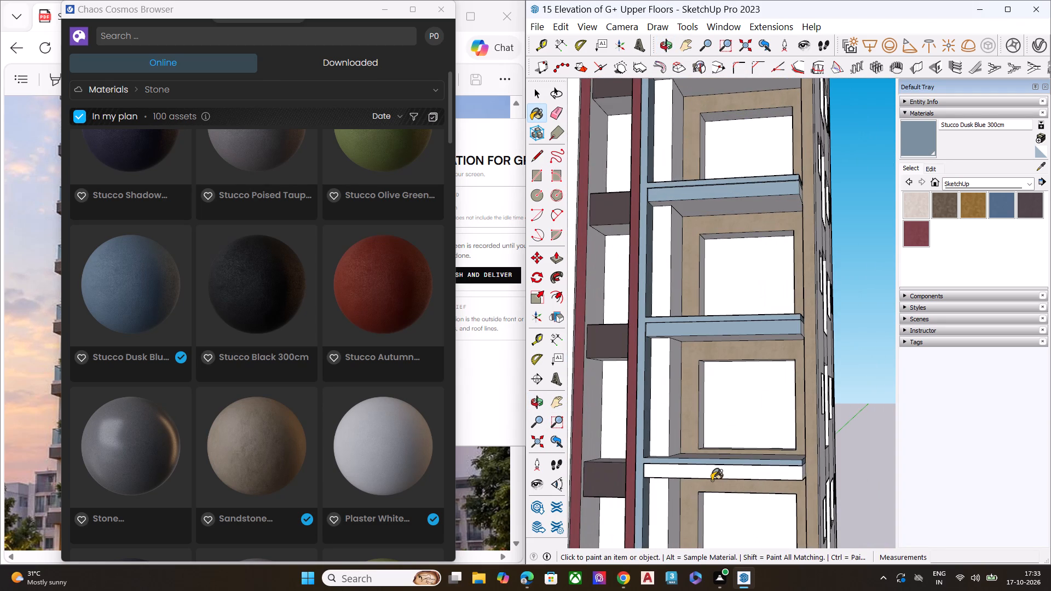
left_click(713, 478)
Paint the front and outer end faces of the two lowest right-bay balcony slabs with Stucco Dusk Blue 300cm.
scroll(717, 420, "down", 10)
middle_click_drag(751, 442, 603, 448)
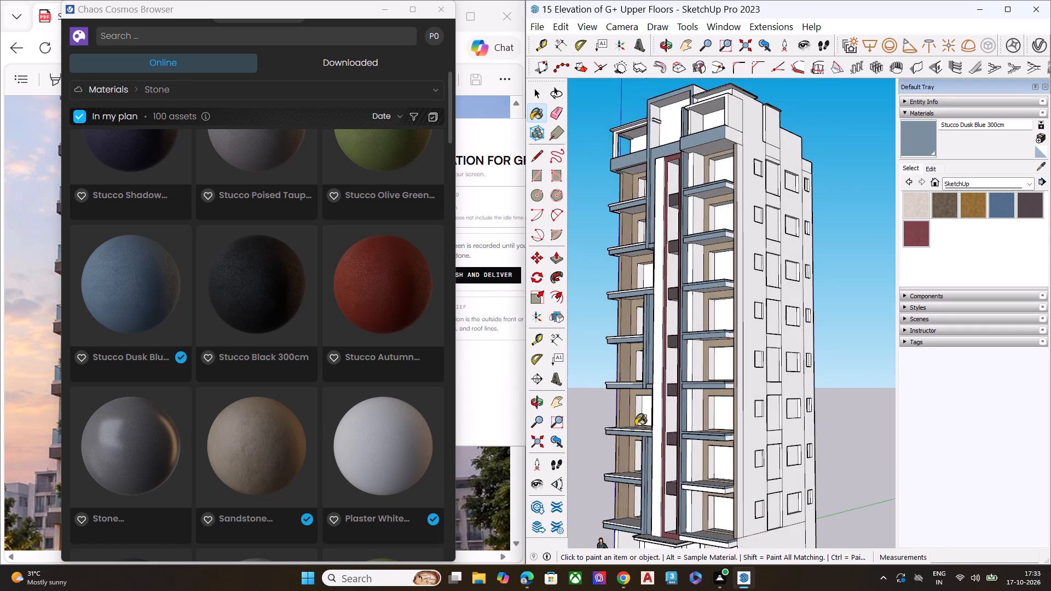
scroll(654, 416, "up", 4)
scroll(673, 402, "down", 3)
scroll(681, 399, "up", 3)
scroll(630, 358, "down", 6)
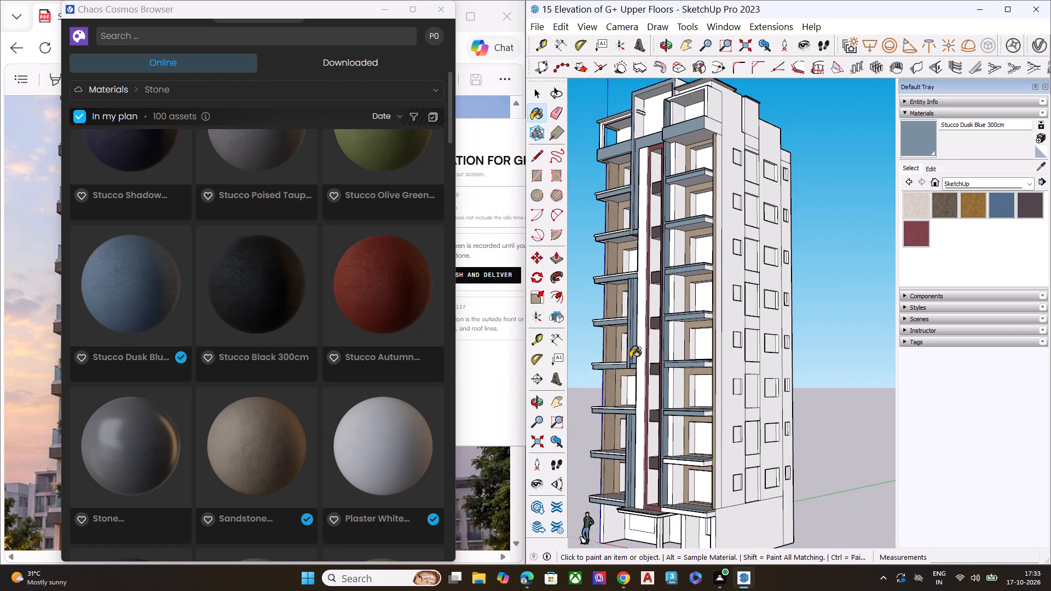
scroll(630, 358, "down", 6)
scroll(629, 436, "up", 8)
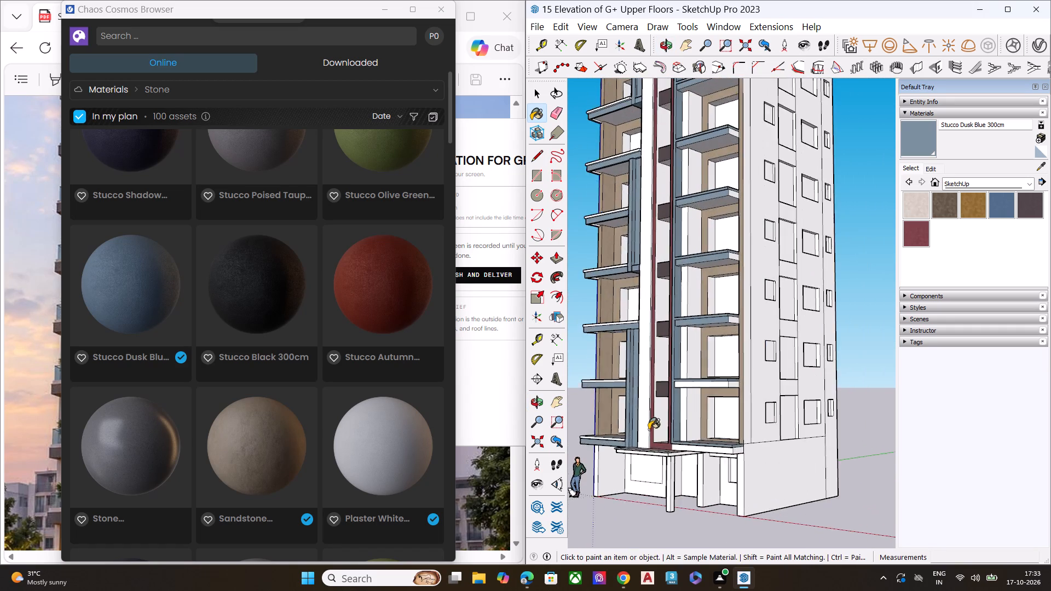
scroll(729, 393, "up", 8)
left_click(713, 375)
left_click(731, 375)
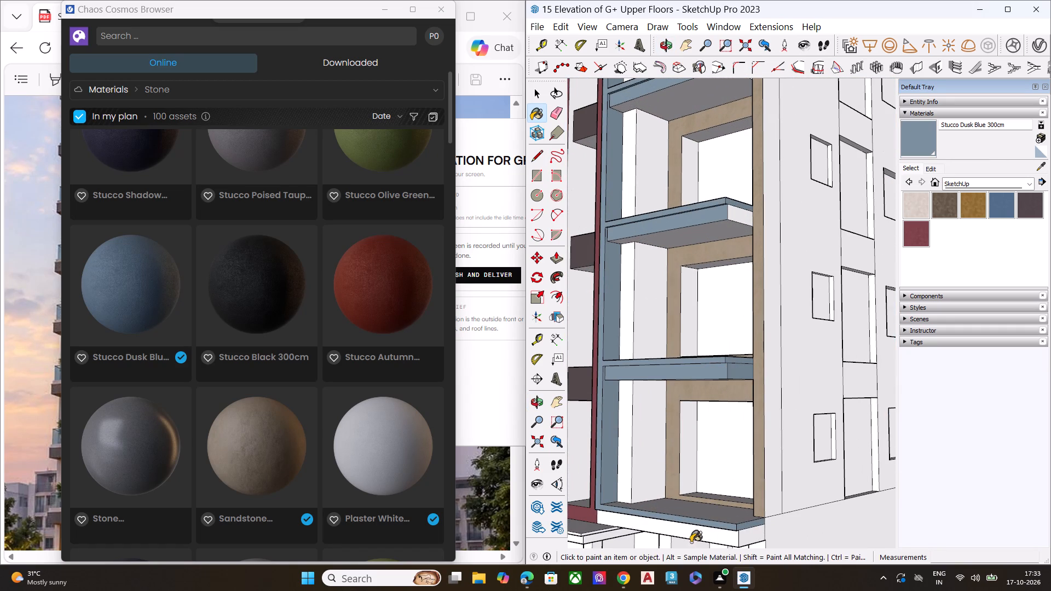
left_click(696, 532)
left_click(744, 539)
Paint the outer end faces of the fourth, fifth and sixth right-bay balcony slabs from the top with Stucco Dusk Blue 300cm.
scroll(738, 462, "down", 6)
scroll(725, 331, "up", 4)
scroll(730, 328, "down", 2)
scroll(730, 328, "up", 4)
left_click(731, 328)
left_click(742, 160)
scroll(705, 366, "down", 6)
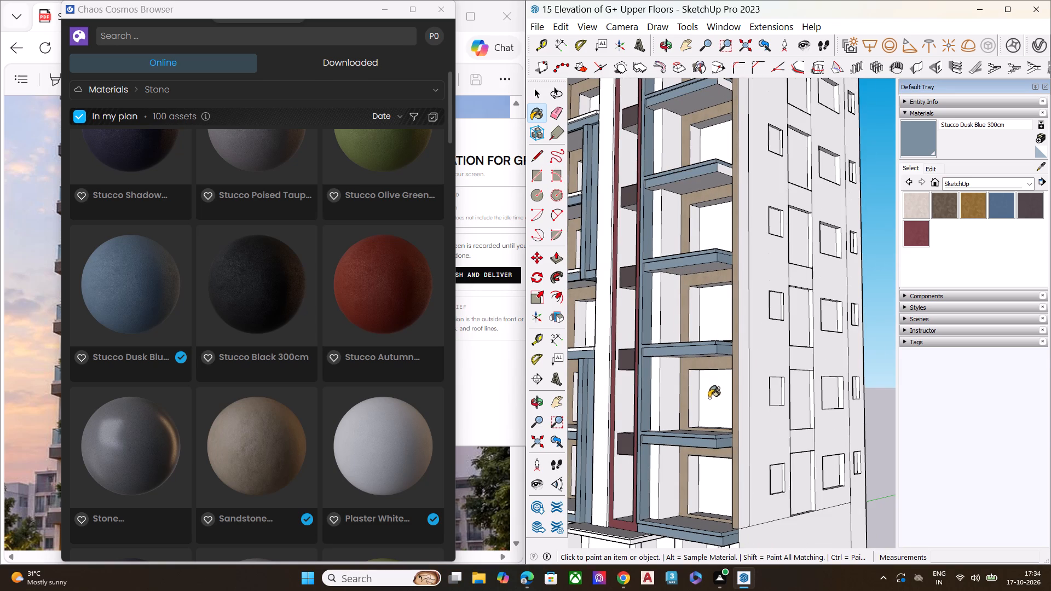
scroll(713, 379, "up", 7)
left_click(736, 149)
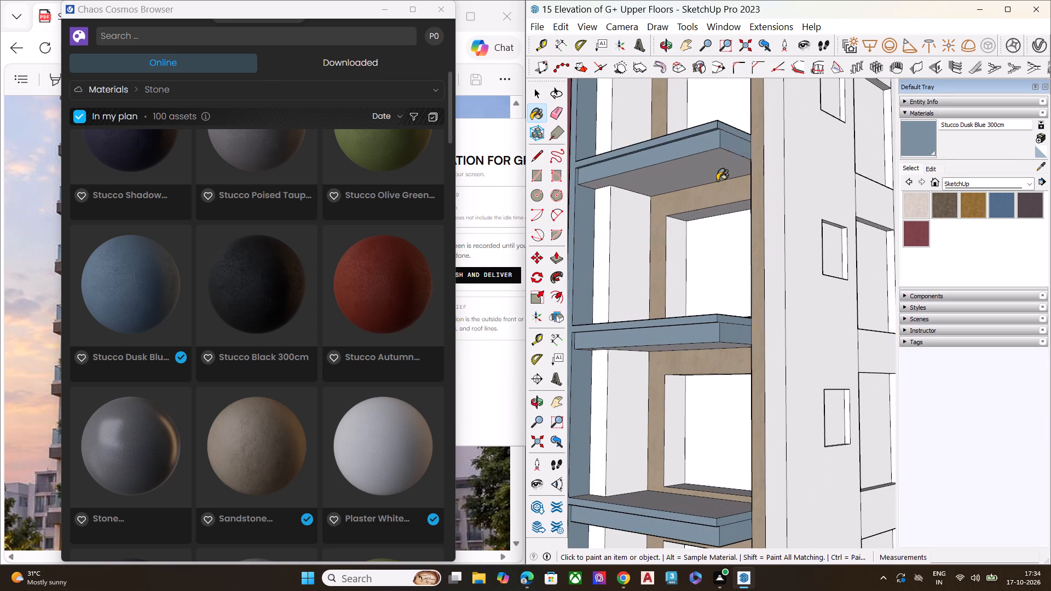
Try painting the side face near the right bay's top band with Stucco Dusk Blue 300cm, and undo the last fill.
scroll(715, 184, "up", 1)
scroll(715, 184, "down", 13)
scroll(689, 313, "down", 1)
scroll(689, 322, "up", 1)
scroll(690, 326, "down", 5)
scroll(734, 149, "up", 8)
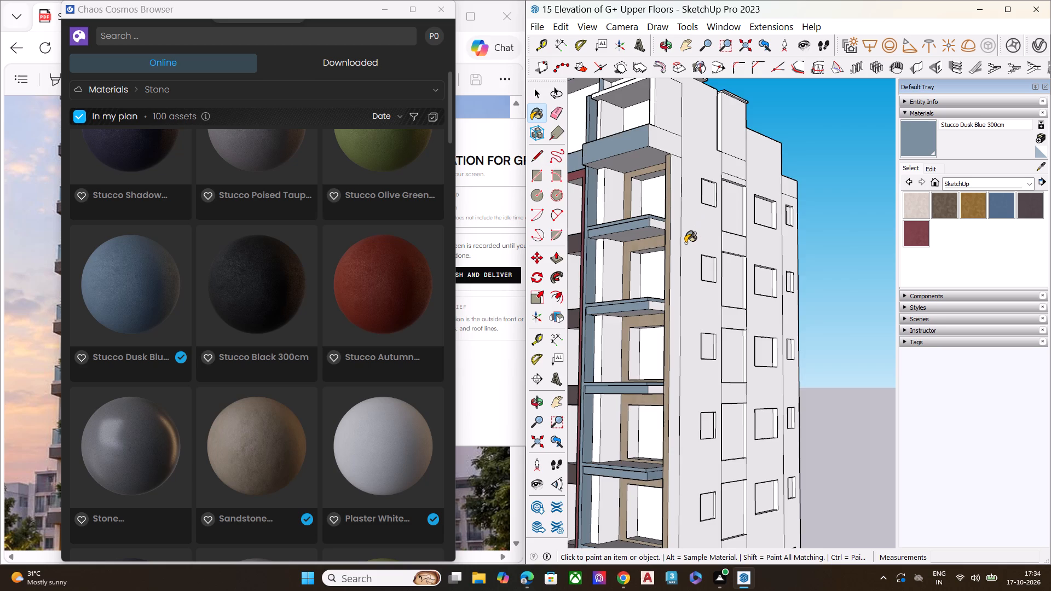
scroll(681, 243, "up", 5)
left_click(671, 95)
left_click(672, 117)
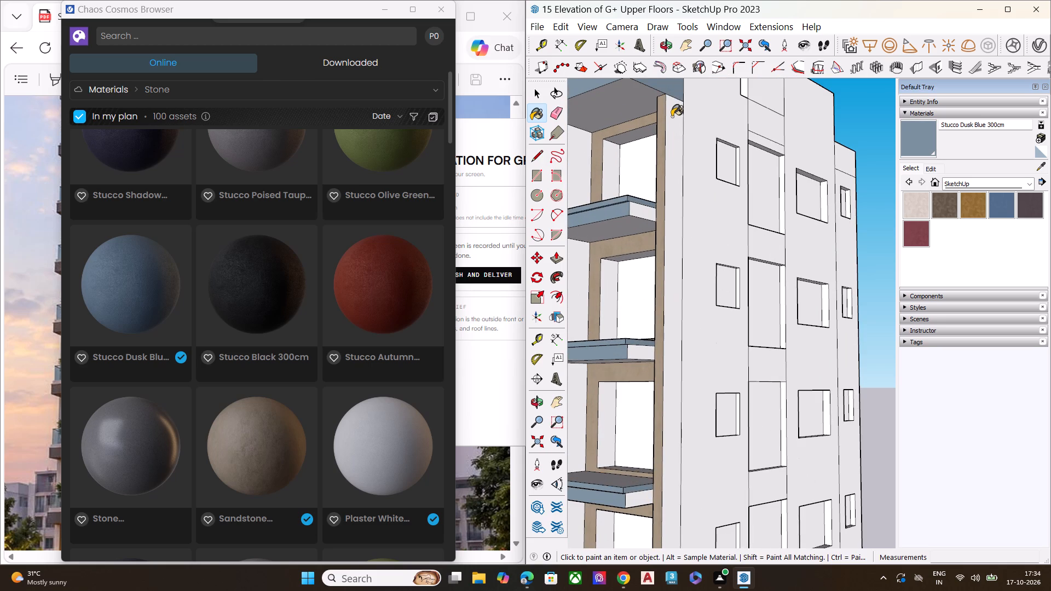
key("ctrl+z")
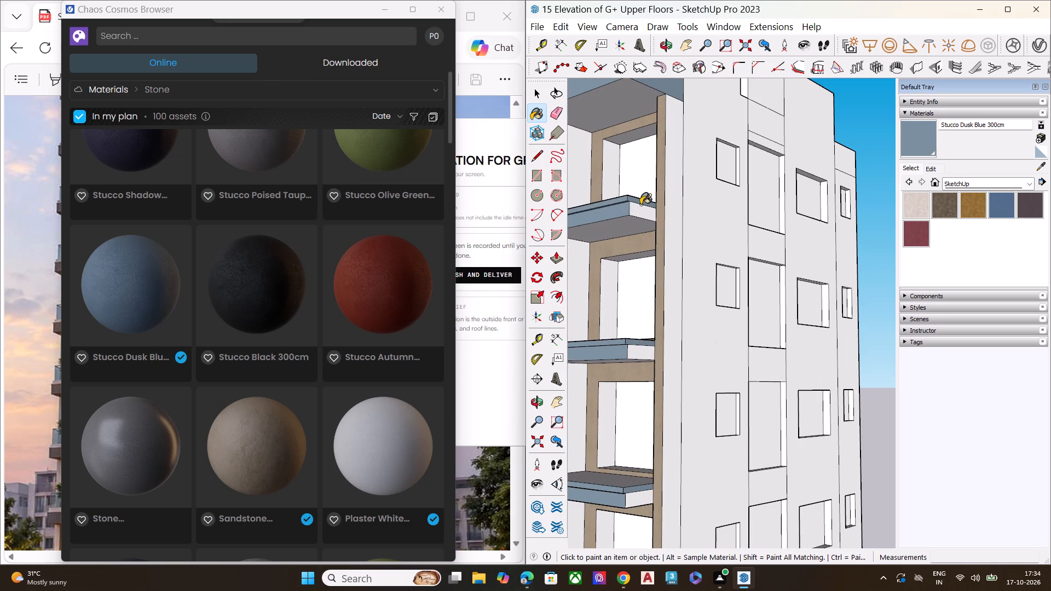
Paint the outer end faces of the two uppermost right-bay balcony slabs with Stucco Dusk Blue 300cm.
left_click(640, 211)
left_click(638, 352)
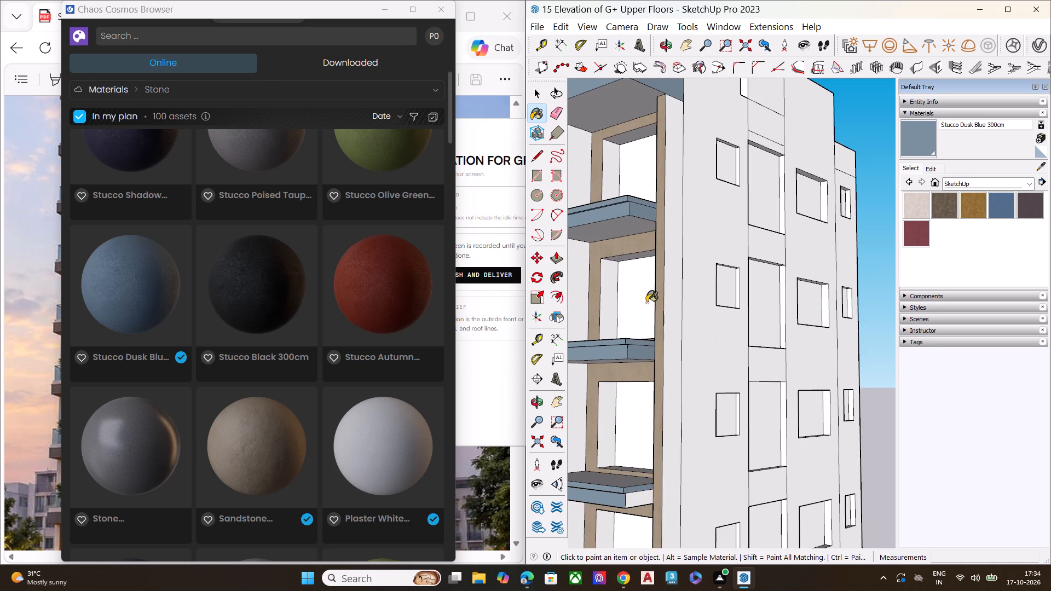
Paint the outer end face of another right-bay balcony slab with Stucco Dusk Blue 300cm.
scroll(659, 234, "down", 6)
scroll(649, 357, "up", 6)
left_click(647, 392)
scroll(658, 291, "down", 2)
scroll(658, 291, "up", 1)
scroll(658, 291, "down", 1)
scroll(658, 291, "up", 1)
scroll(658, 291, "down", 2)
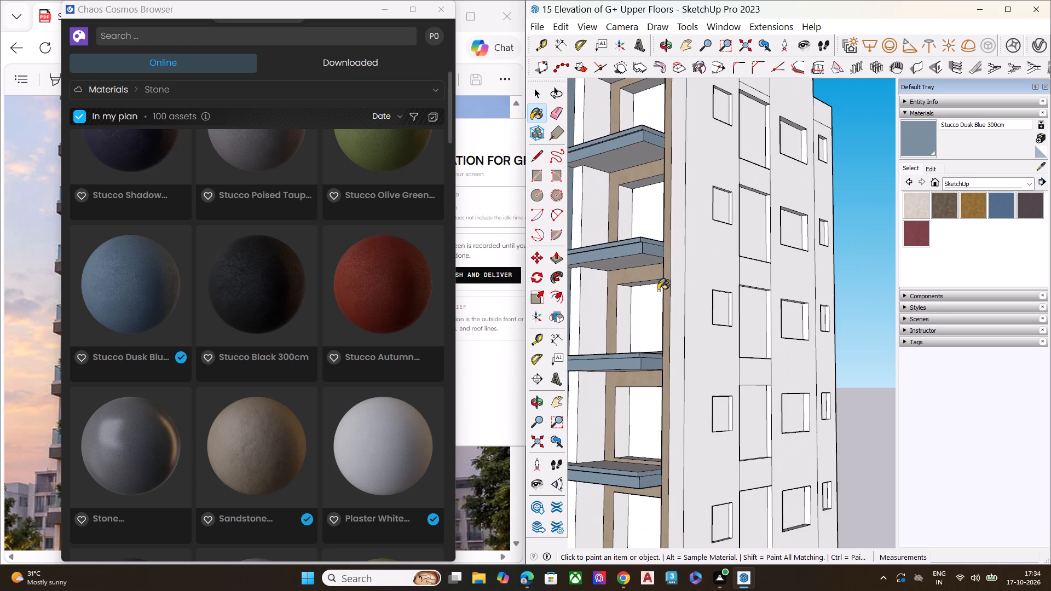
Paint the narrow vertical fin face between the dark red frame and the right bay with Sandstone 150cm.
scroll(658, 291, "down", 10)
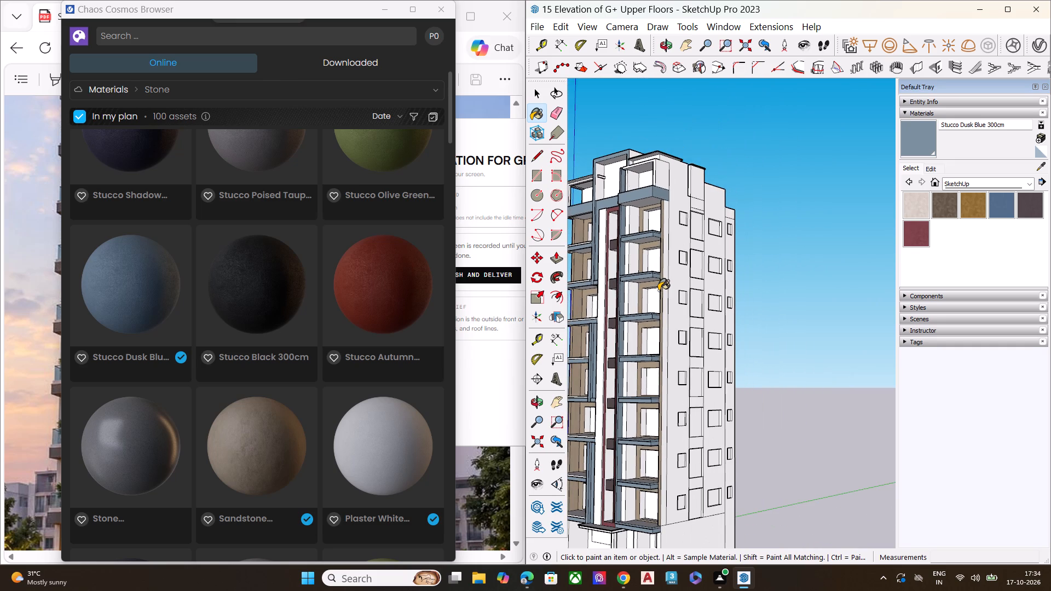
middle_click_drag(652, 308, 808, 321)
scroll(654, 250, "up", 9)
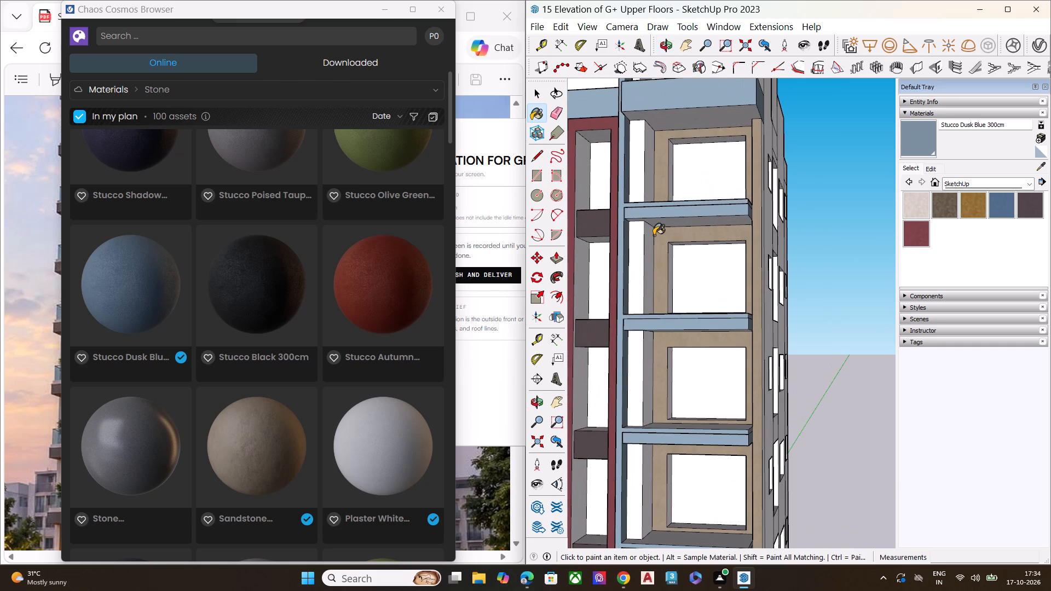
key("space")
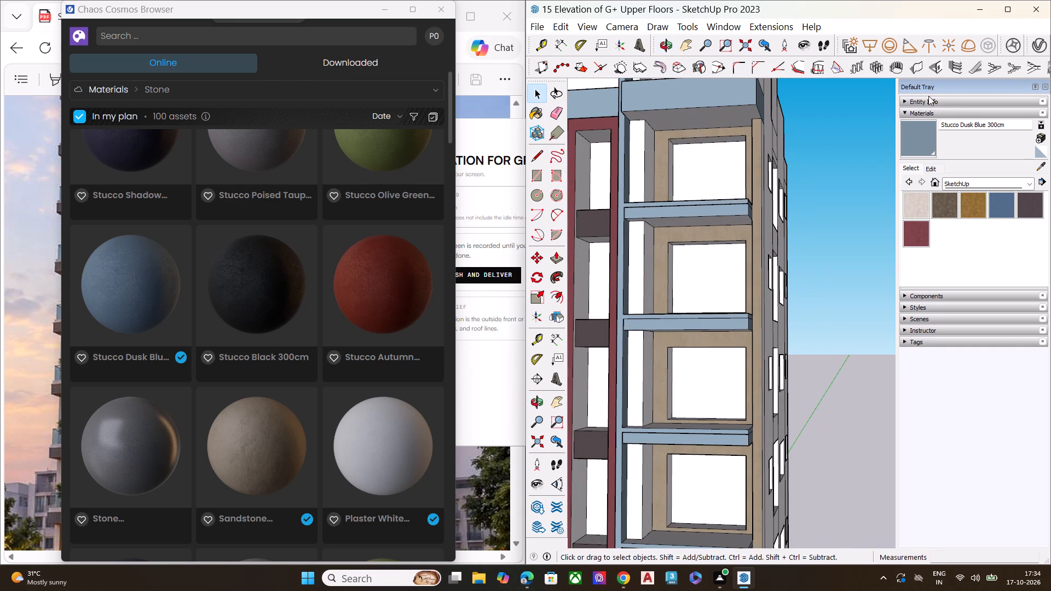
left_click(1037, 49)
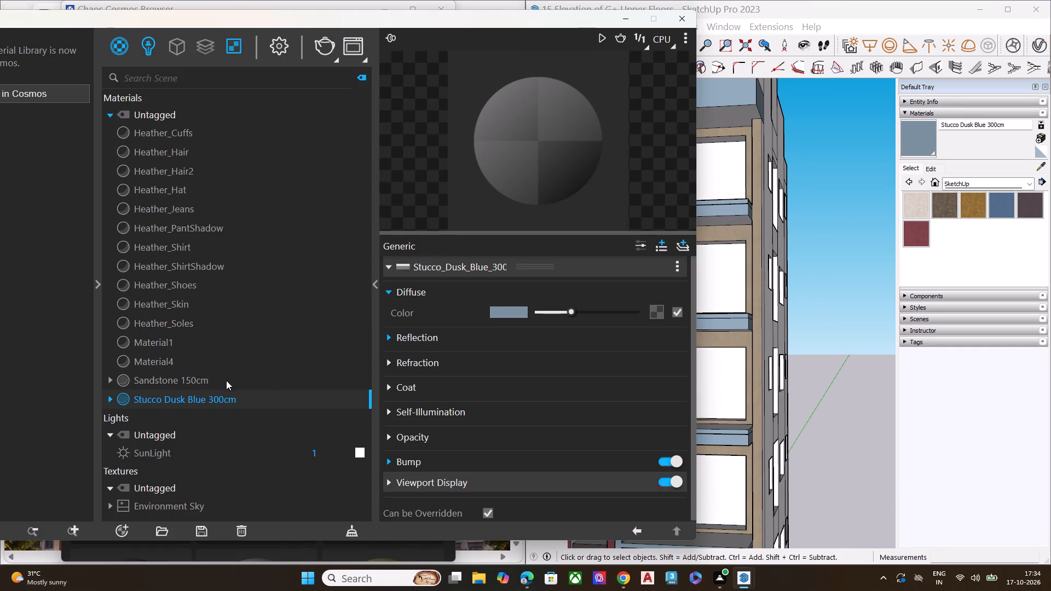
left_click(222, 379)
left_click(222, 379)
left_click(668, 20)
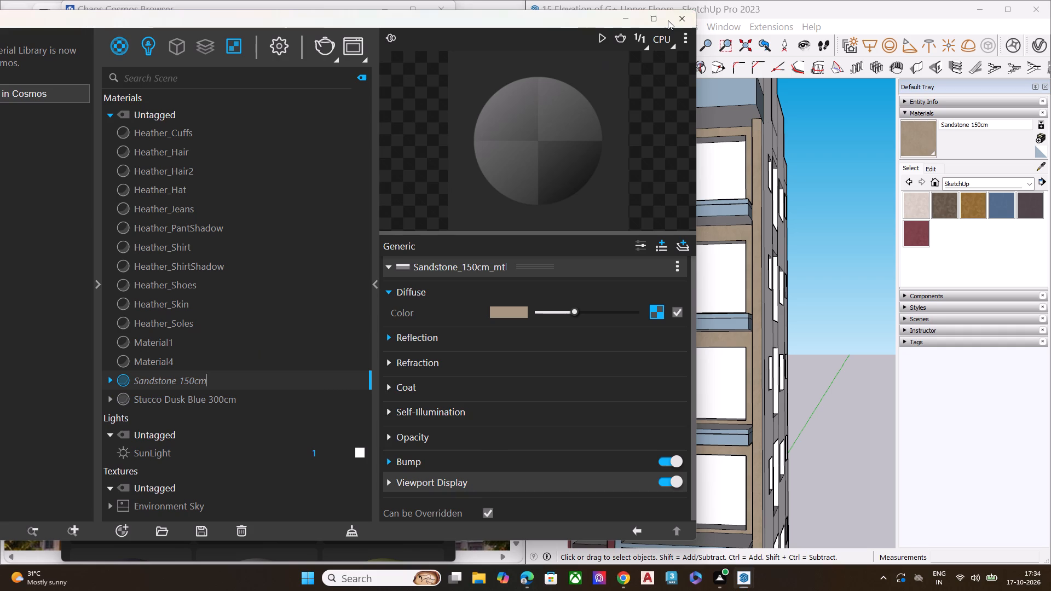
left_click(901, 138)
left_click(920, 137)
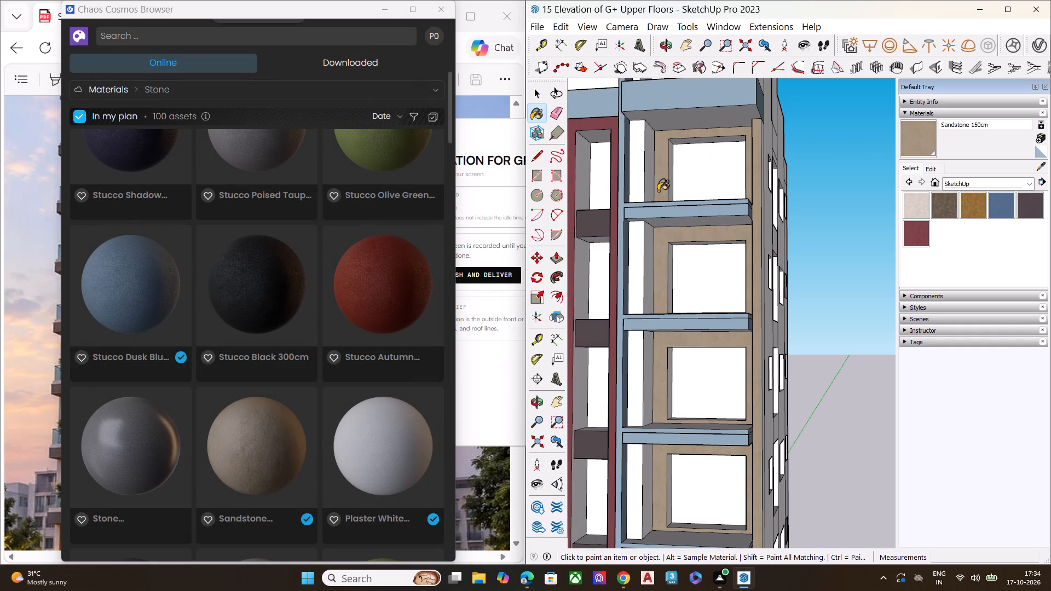
scroll(621, 195, "up", 4)
left_click(621, 195)
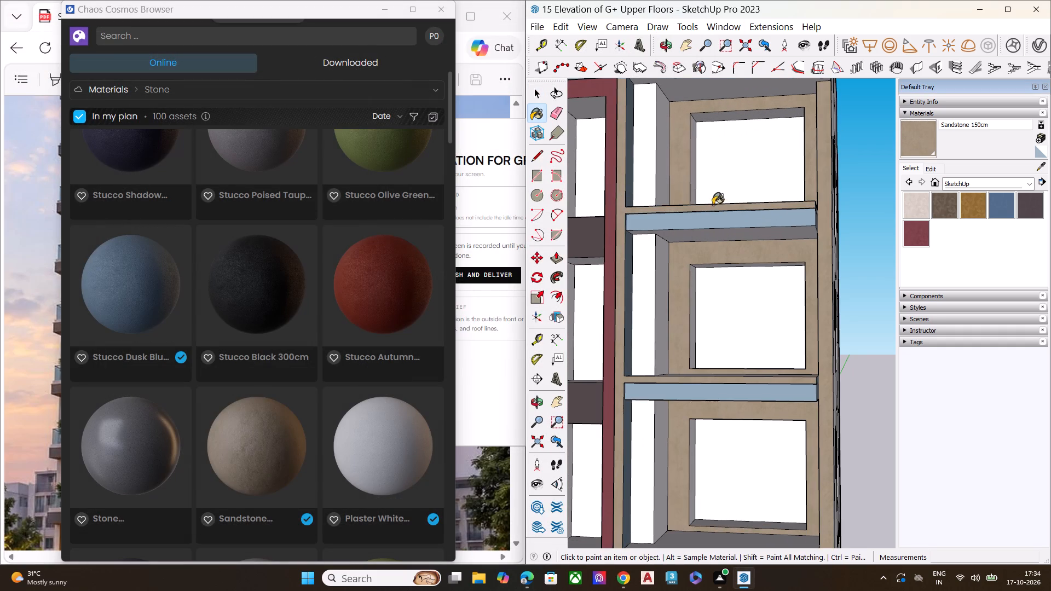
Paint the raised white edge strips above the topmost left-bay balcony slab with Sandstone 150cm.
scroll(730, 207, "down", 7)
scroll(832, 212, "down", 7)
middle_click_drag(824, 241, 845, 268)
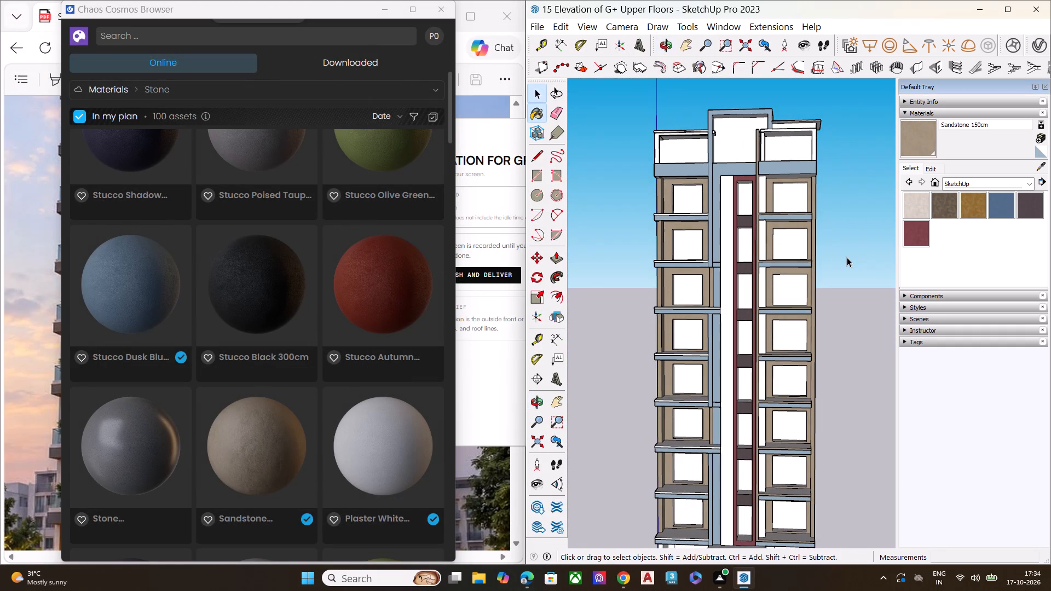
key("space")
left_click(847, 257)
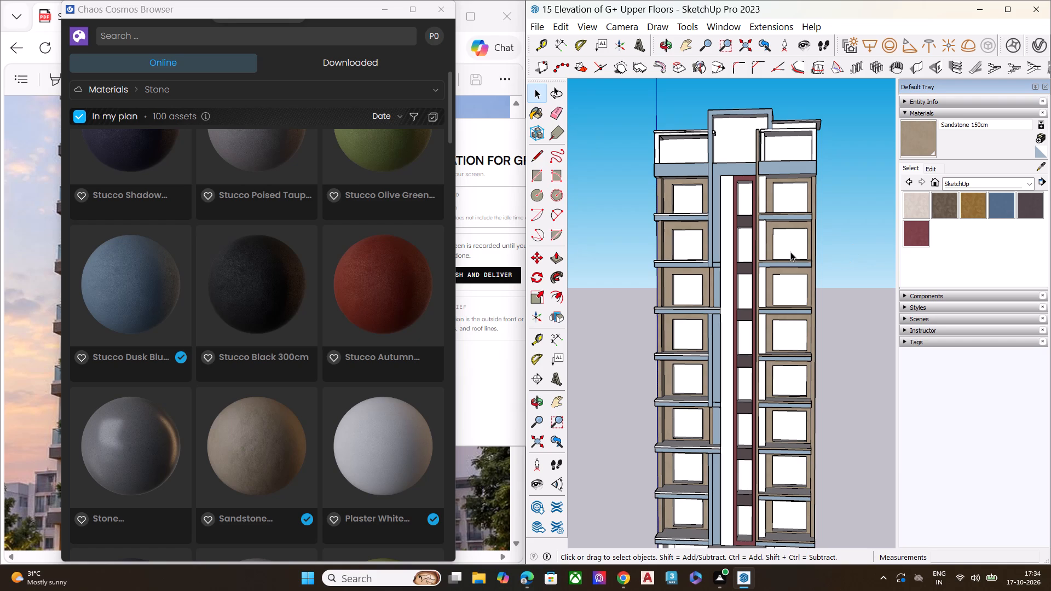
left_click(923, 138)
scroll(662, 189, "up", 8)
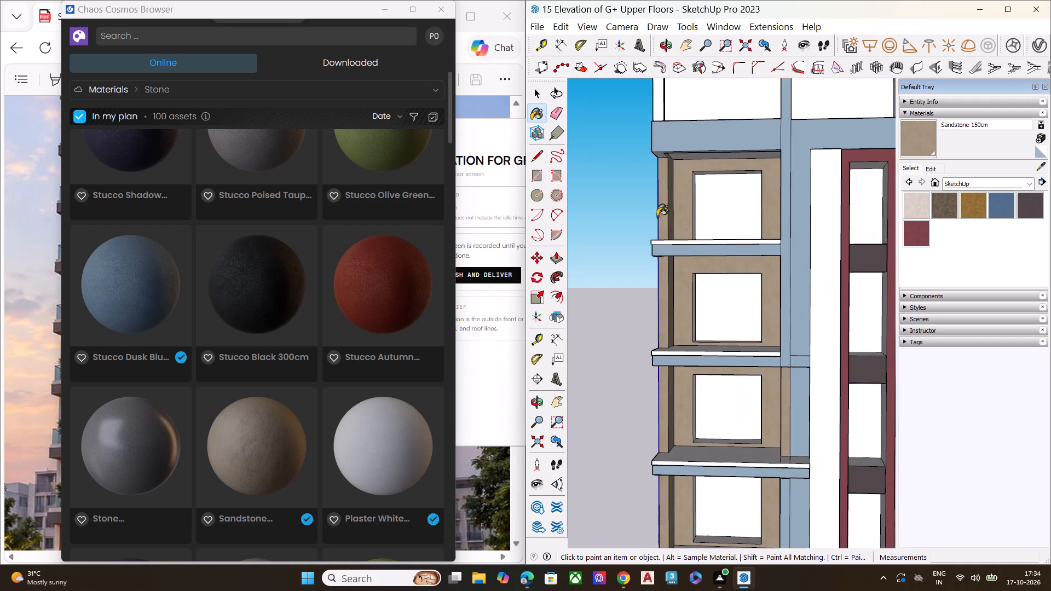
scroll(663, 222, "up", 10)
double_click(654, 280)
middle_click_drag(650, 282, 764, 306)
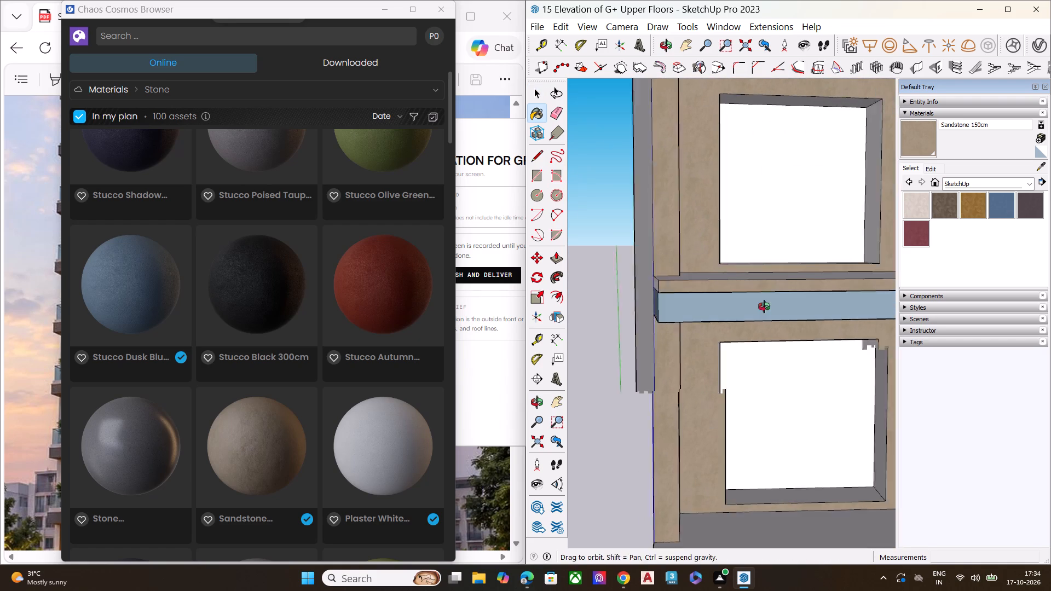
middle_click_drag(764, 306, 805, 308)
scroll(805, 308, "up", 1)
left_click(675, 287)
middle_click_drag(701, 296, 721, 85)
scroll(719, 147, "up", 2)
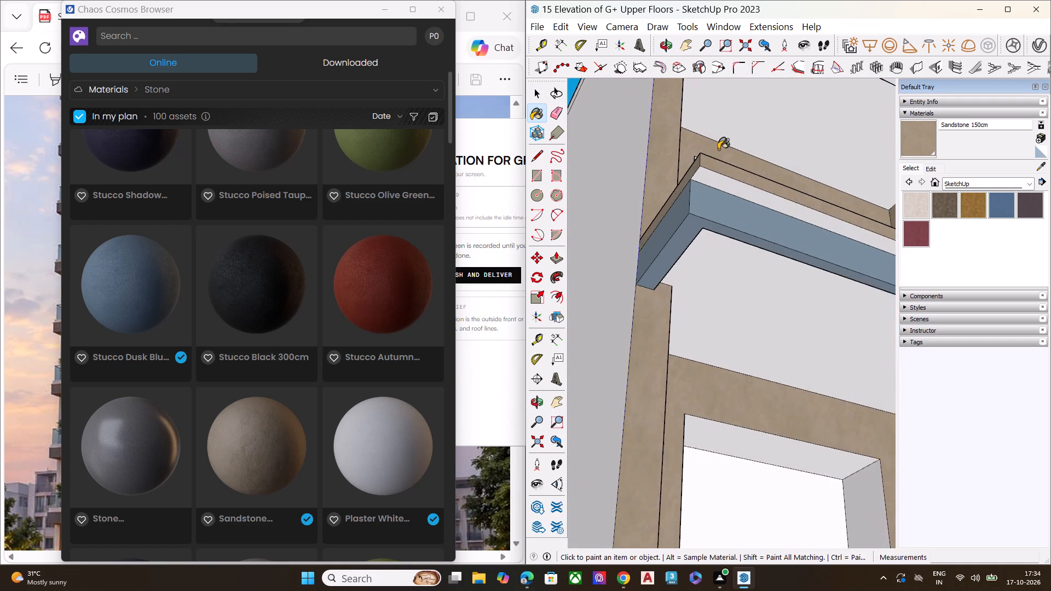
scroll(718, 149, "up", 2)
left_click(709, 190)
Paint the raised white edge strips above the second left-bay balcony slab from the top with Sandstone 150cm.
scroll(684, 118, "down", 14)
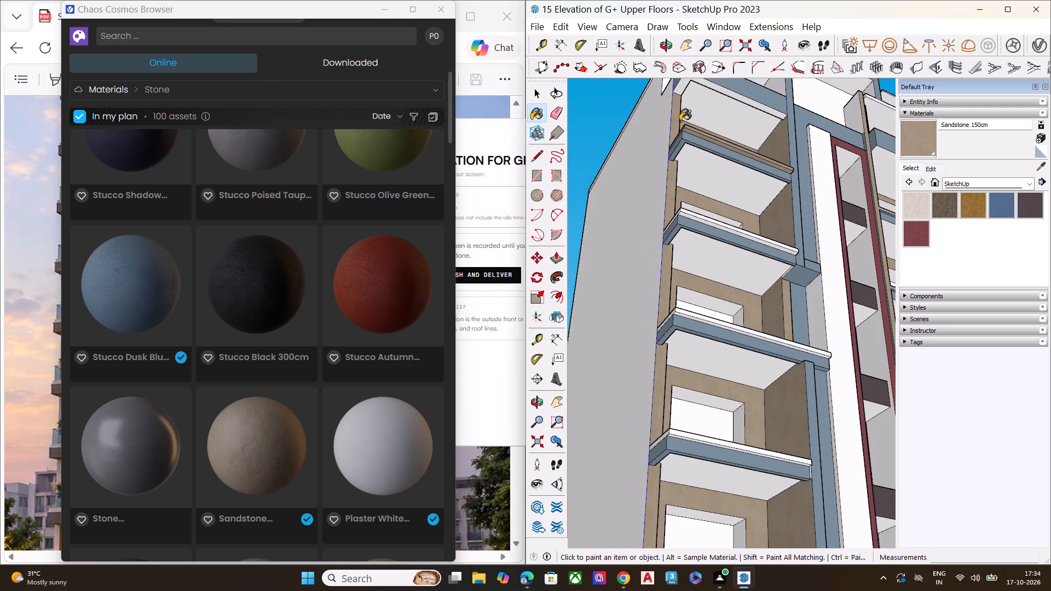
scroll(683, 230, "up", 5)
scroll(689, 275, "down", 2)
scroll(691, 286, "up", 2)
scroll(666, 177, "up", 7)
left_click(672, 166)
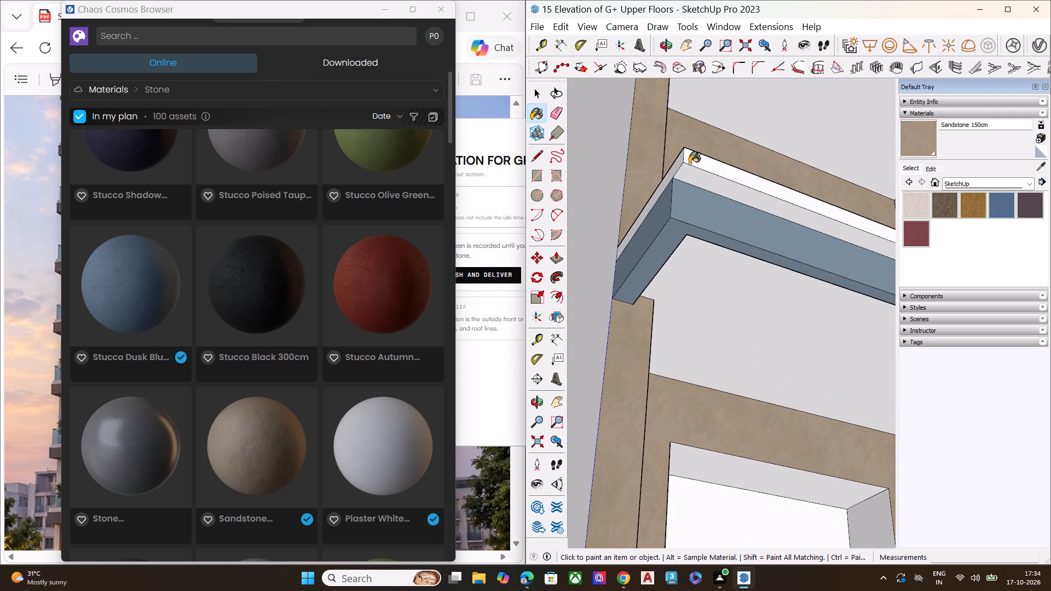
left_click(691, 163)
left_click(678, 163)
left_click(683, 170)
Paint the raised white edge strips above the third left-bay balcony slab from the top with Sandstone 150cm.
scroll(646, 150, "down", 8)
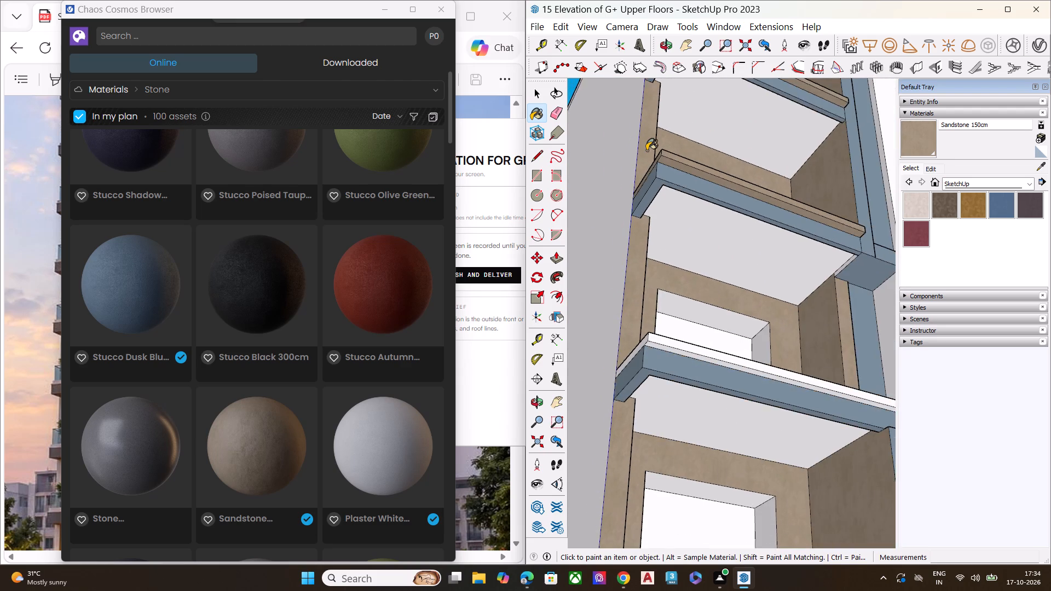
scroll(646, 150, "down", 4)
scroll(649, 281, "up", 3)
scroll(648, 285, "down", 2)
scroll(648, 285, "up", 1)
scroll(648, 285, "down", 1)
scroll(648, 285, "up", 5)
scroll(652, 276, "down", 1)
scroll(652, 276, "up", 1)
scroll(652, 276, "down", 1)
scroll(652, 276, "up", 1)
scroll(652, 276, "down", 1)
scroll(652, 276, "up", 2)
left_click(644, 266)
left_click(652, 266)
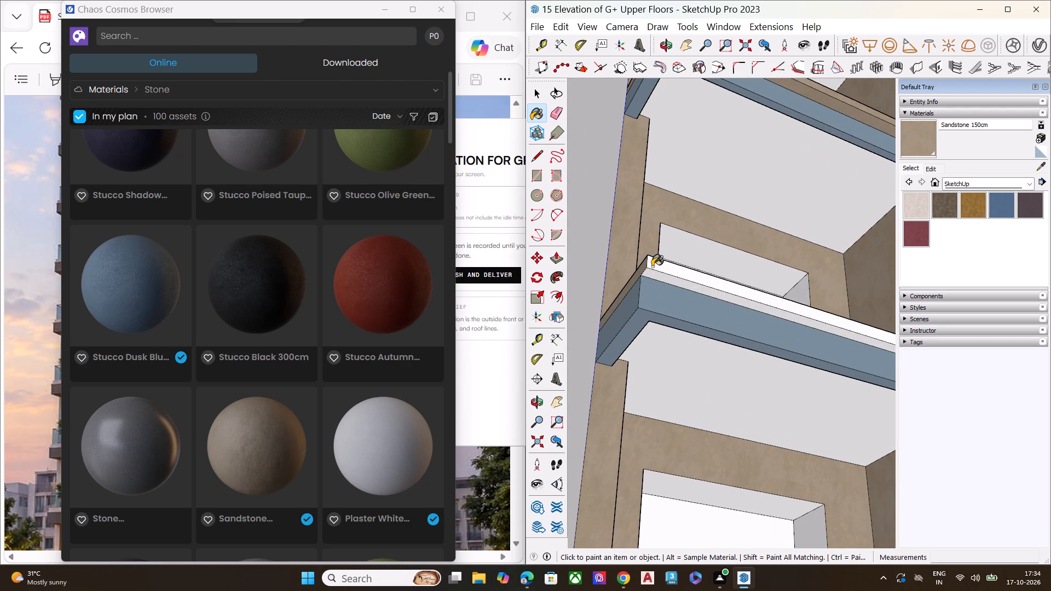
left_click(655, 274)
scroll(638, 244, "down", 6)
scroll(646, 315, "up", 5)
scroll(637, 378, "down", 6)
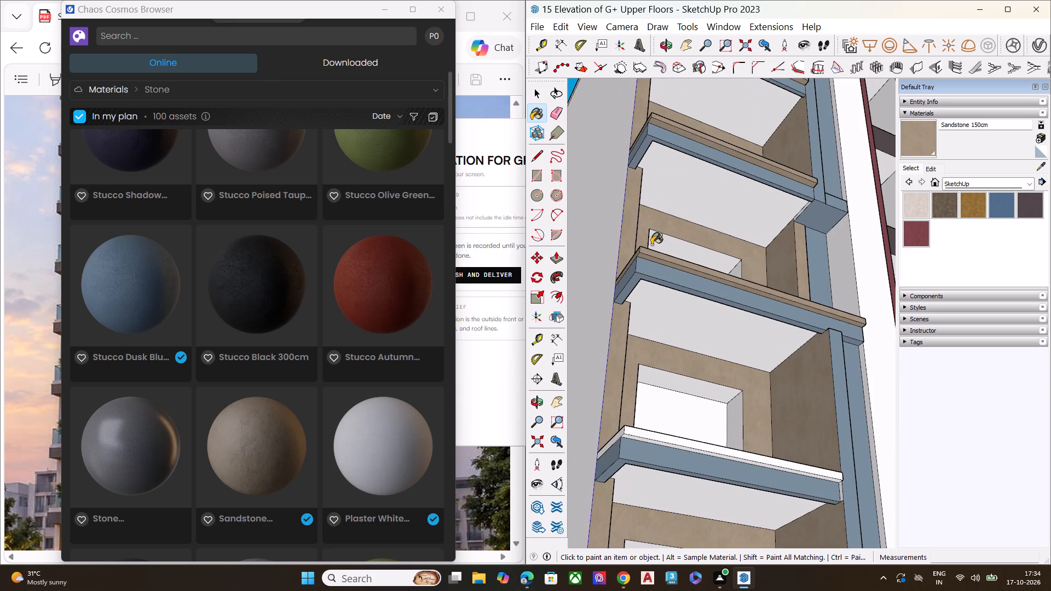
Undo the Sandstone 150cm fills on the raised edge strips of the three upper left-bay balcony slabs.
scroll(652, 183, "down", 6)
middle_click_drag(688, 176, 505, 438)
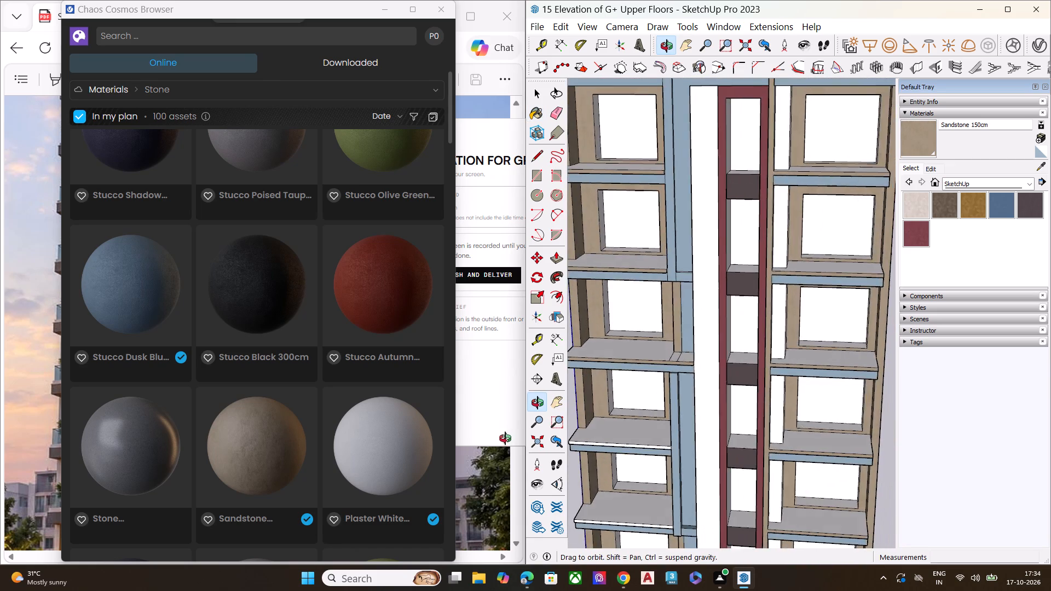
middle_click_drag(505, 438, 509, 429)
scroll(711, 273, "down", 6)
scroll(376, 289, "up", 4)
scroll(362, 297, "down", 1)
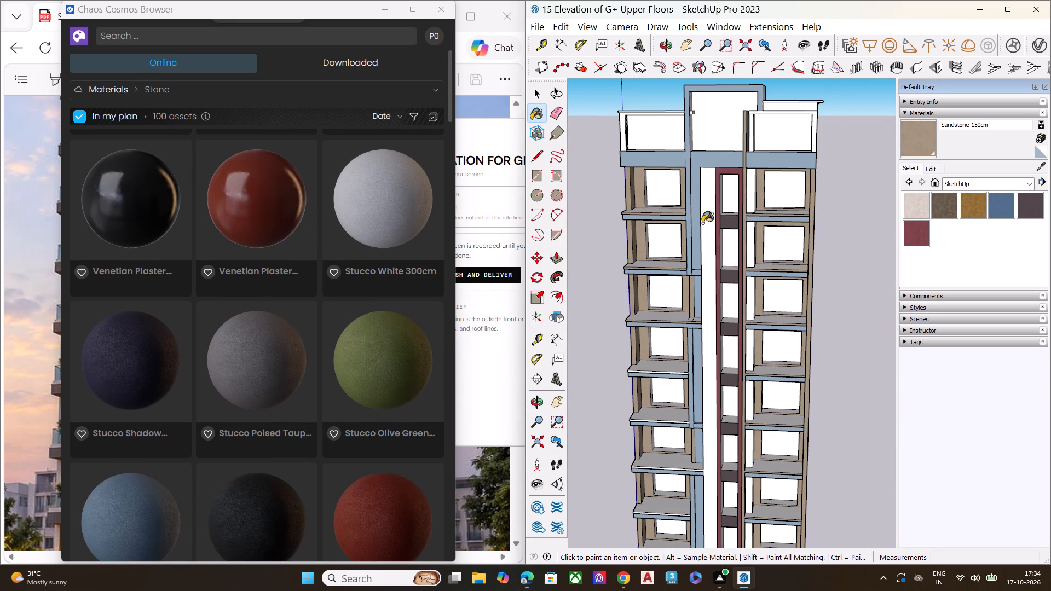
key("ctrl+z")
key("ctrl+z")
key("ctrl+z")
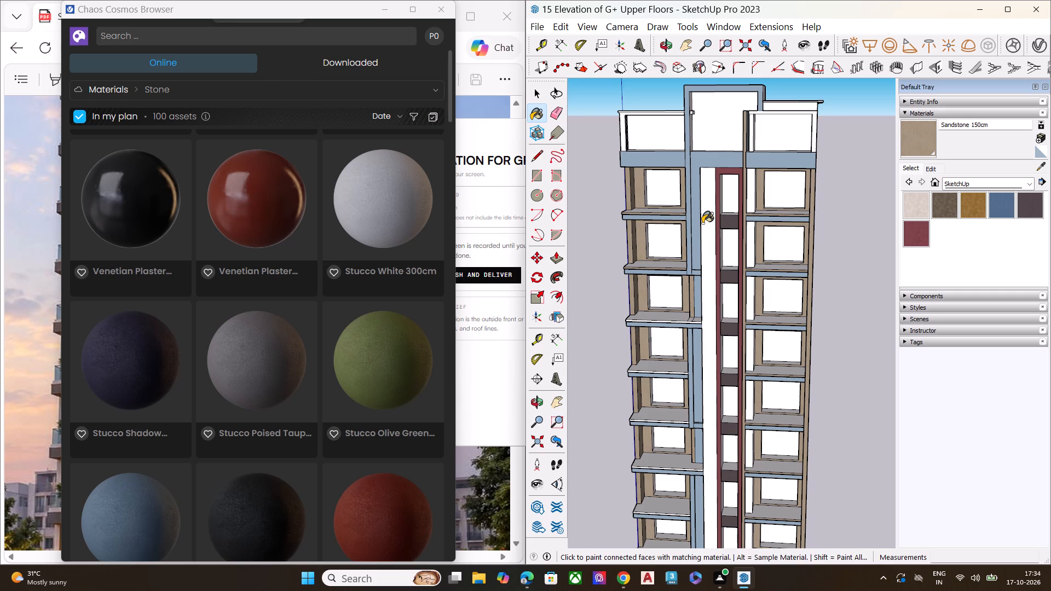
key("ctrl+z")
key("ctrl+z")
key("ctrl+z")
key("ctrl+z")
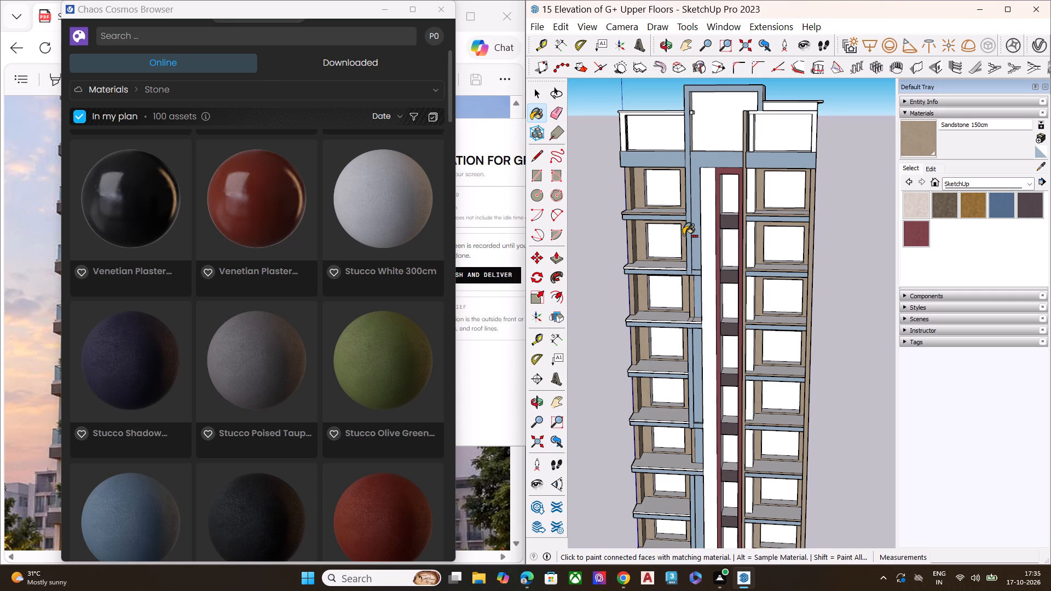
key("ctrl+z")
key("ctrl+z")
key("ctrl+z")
Download the Stucco Poised Taupe material from the Chaos Cosmos stone materials.
middle_click_drag(643, 234, 752, 222, "ctrl")
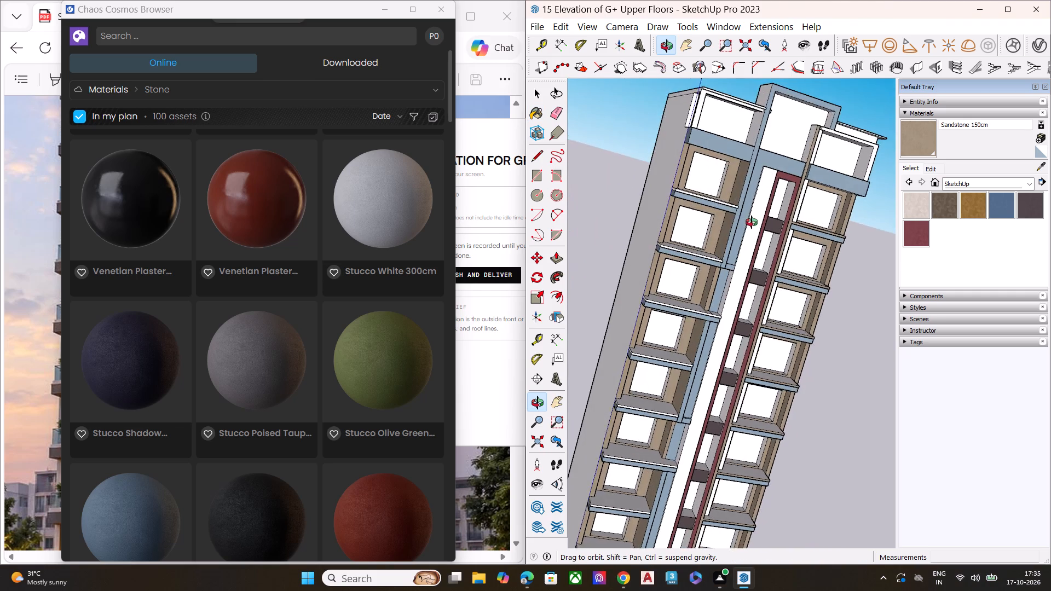
middle_click_drag(752, 222, 706, 253, "ctrl")
scroll(658, 238, "down", 2)
scroll(658, 237, "up", 1)
scroll(658, 237, "down", 3)
middle_click_drag(670, 244, 721, 216)
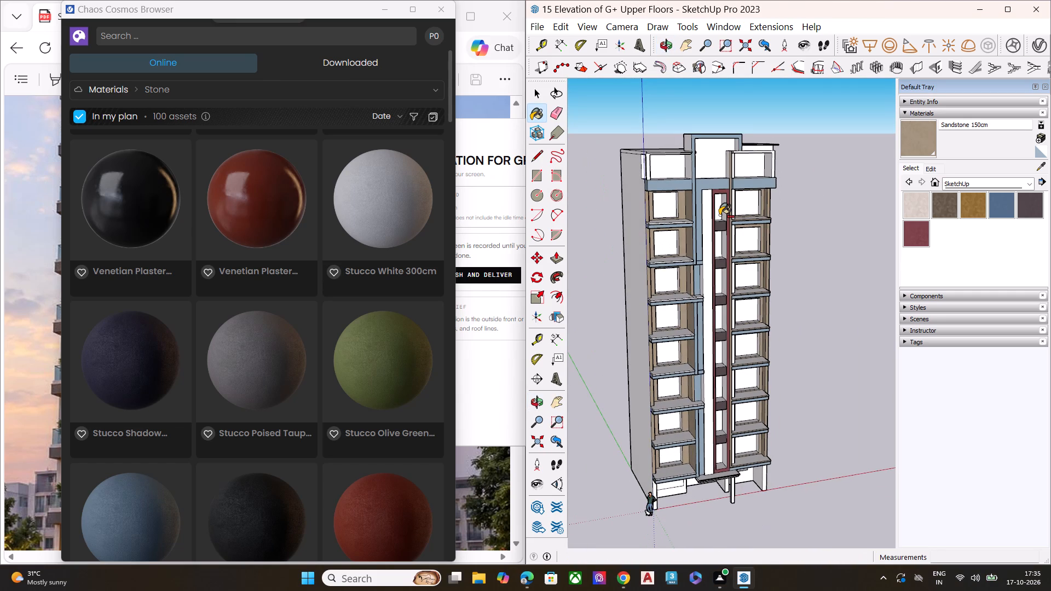
scroll(721, 216, "down", 3)
middle_click_drag(683, 289, 744, 272)
scroll(683, 289, "up", 1)
scroll(639, 286, "up", 4)
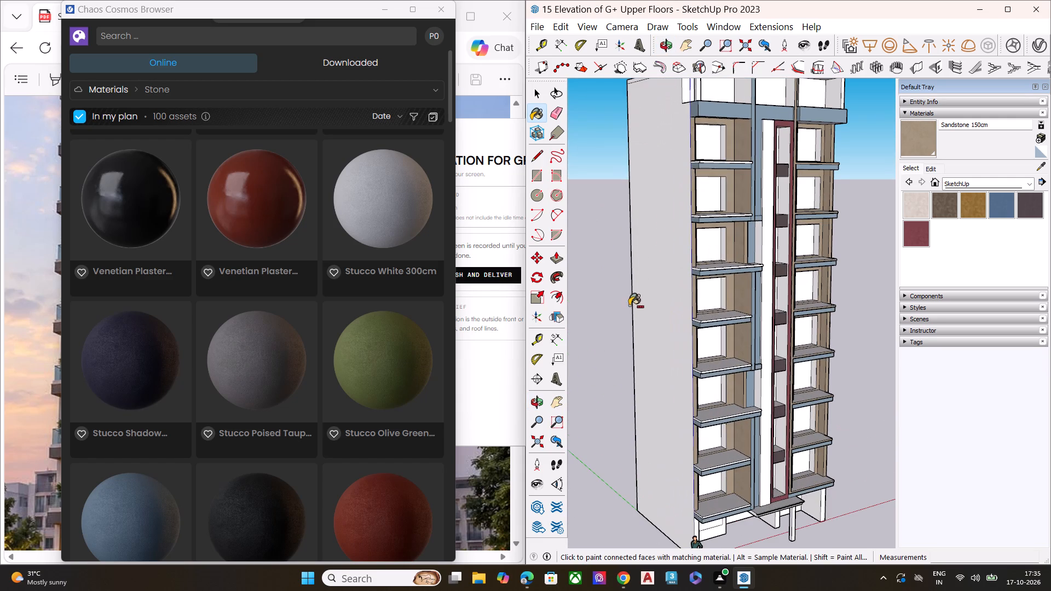
scroll(290, 362, "down", 2)
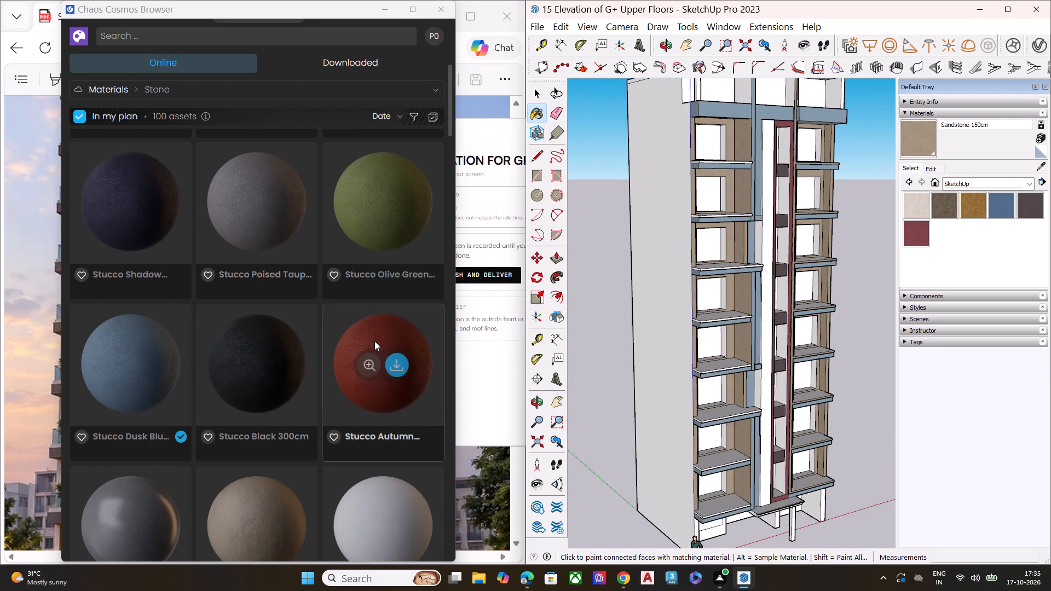
scroll(743, 201, "up", 5)
scroll(716, 224, "down", 1)
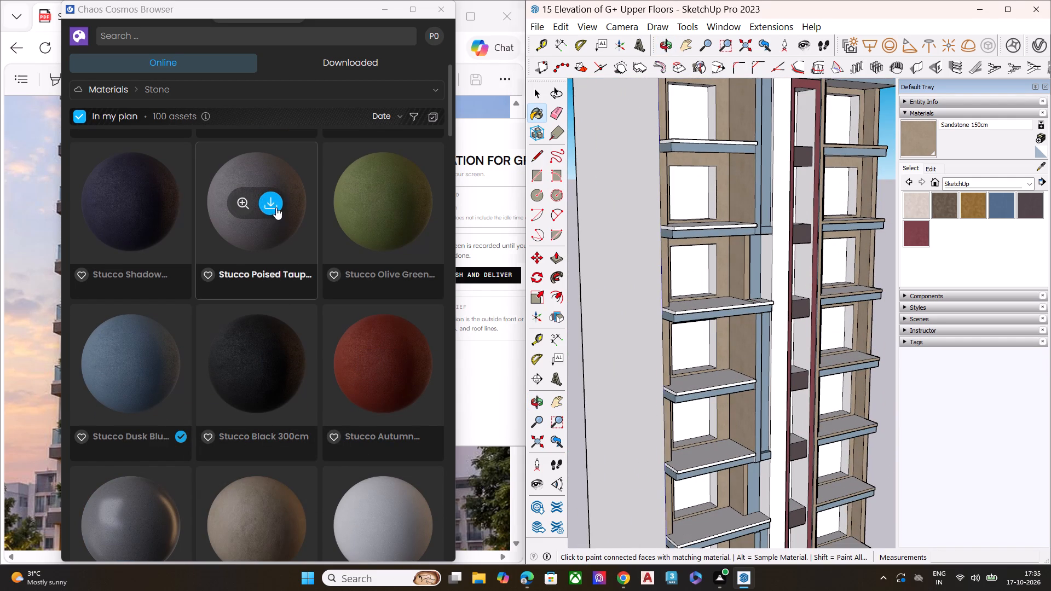
left_click(276, 207)
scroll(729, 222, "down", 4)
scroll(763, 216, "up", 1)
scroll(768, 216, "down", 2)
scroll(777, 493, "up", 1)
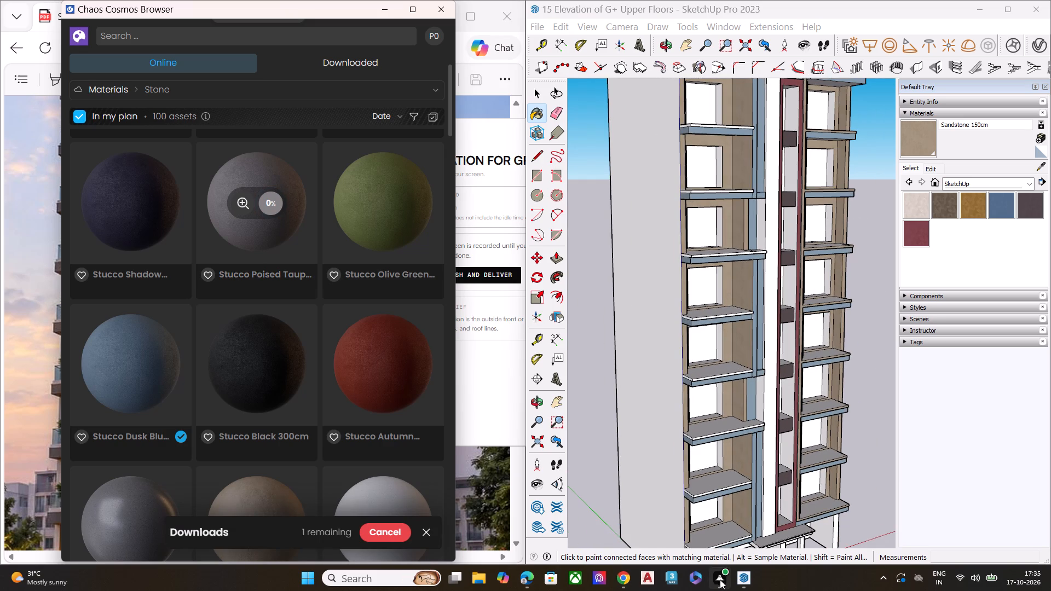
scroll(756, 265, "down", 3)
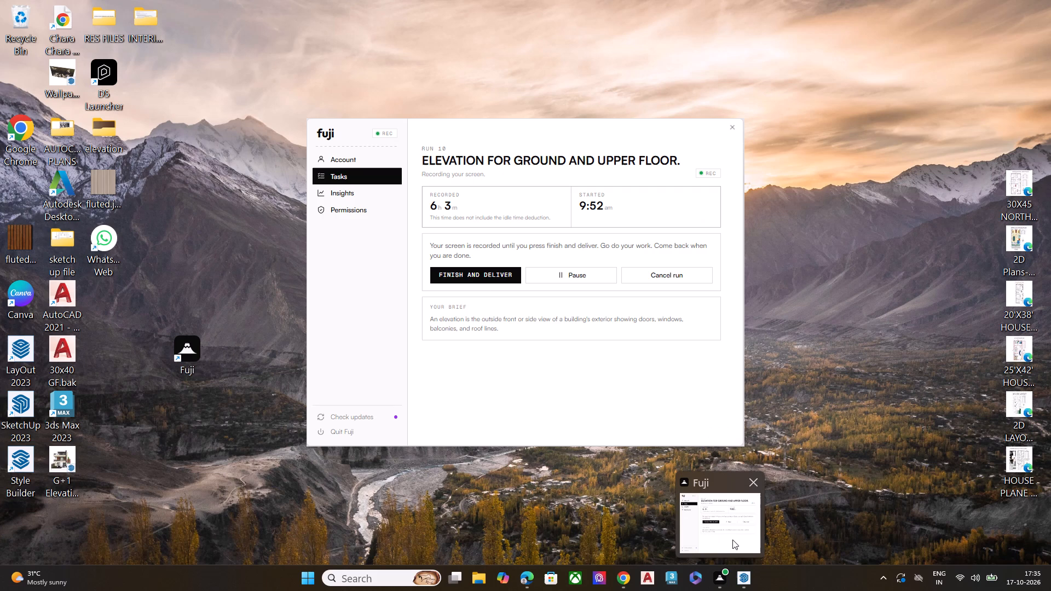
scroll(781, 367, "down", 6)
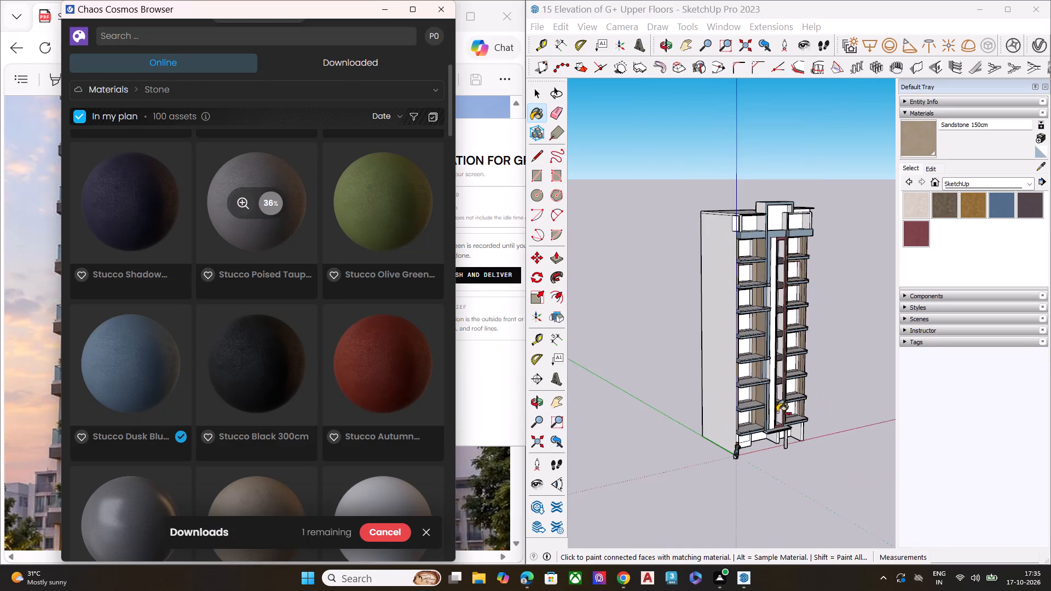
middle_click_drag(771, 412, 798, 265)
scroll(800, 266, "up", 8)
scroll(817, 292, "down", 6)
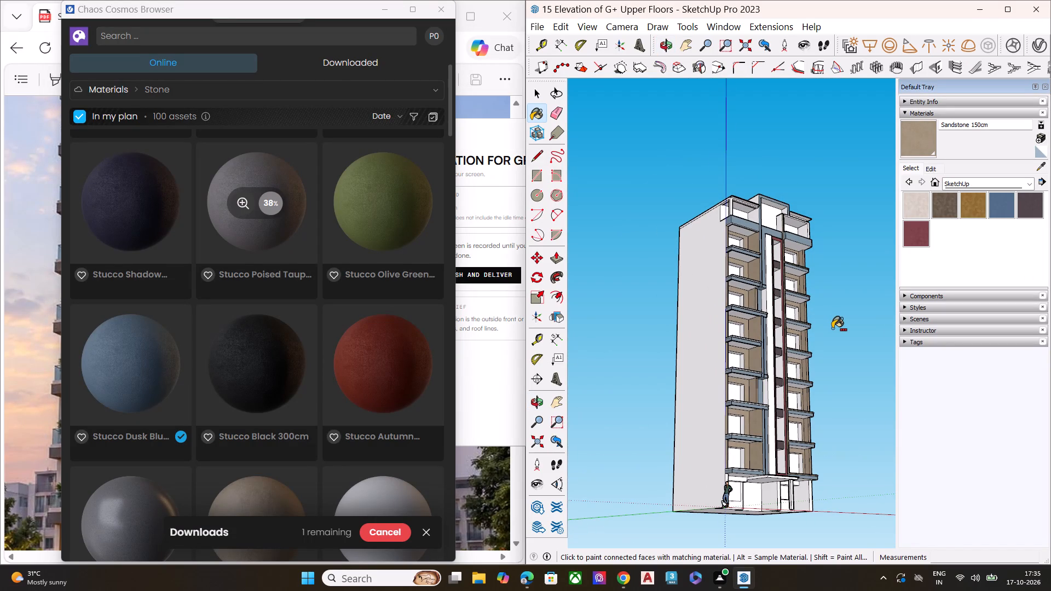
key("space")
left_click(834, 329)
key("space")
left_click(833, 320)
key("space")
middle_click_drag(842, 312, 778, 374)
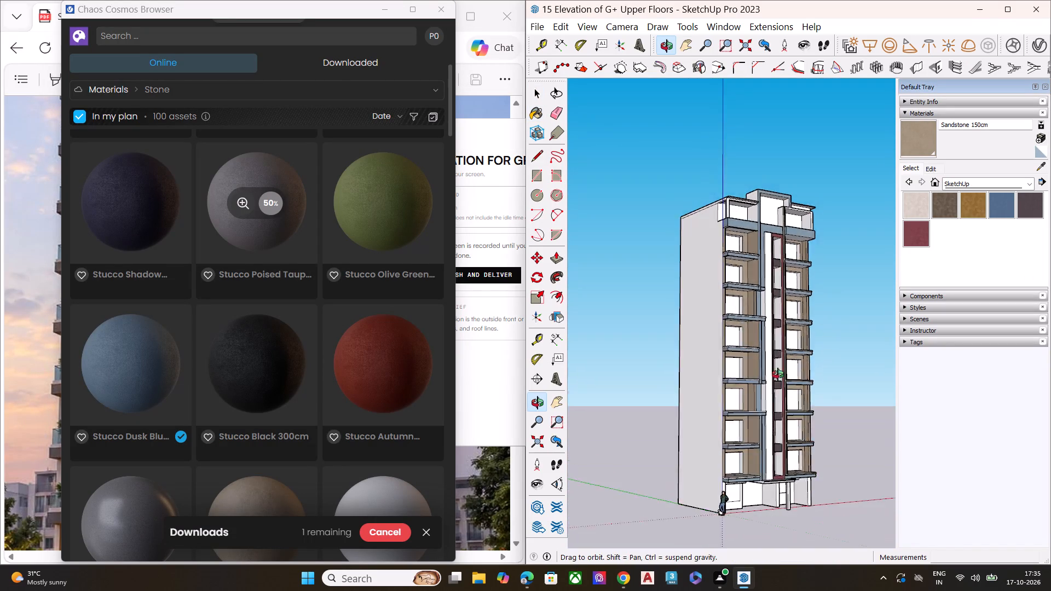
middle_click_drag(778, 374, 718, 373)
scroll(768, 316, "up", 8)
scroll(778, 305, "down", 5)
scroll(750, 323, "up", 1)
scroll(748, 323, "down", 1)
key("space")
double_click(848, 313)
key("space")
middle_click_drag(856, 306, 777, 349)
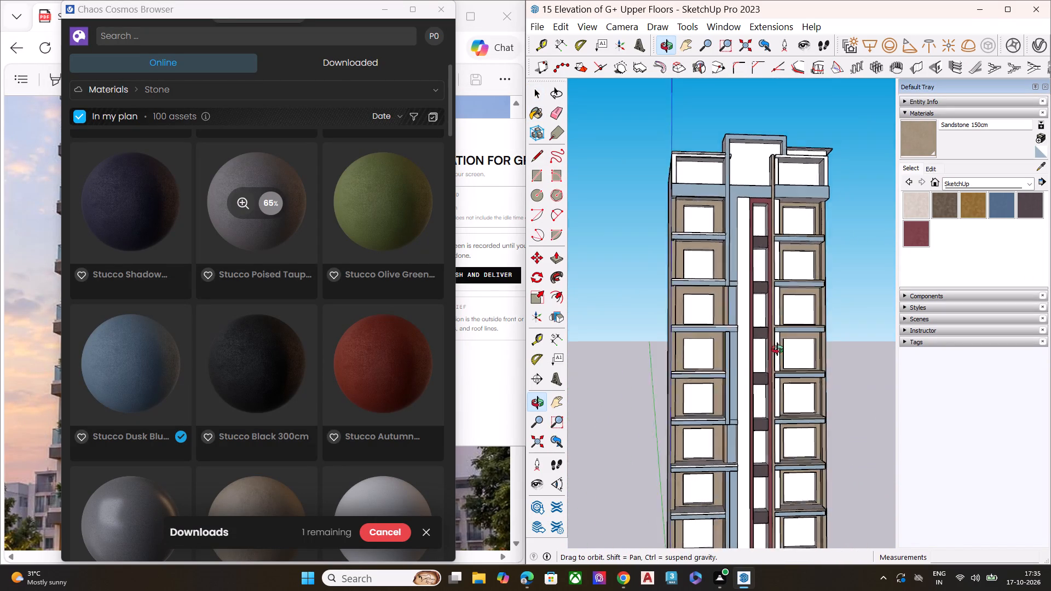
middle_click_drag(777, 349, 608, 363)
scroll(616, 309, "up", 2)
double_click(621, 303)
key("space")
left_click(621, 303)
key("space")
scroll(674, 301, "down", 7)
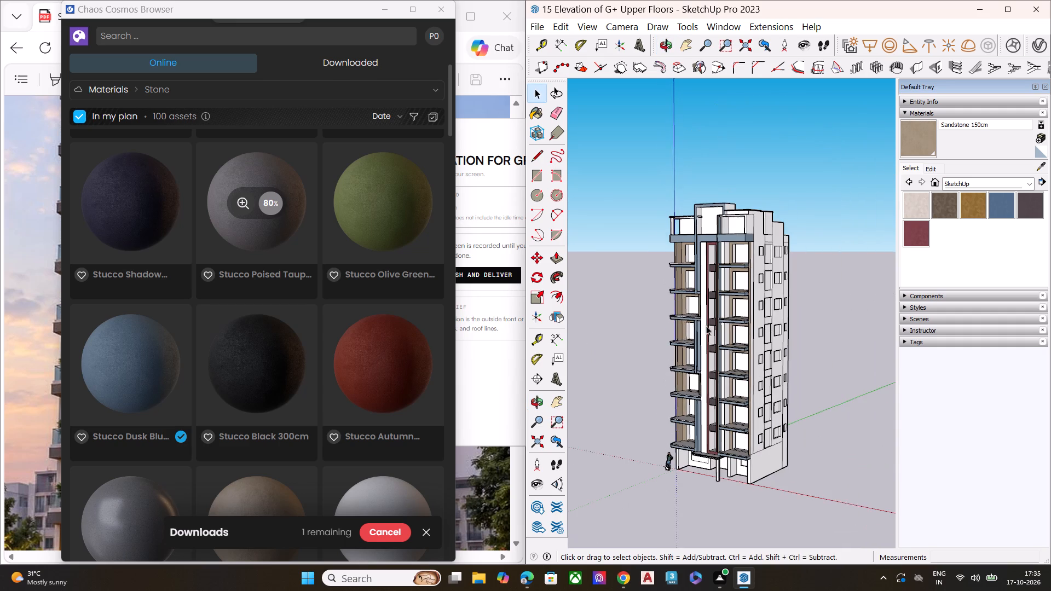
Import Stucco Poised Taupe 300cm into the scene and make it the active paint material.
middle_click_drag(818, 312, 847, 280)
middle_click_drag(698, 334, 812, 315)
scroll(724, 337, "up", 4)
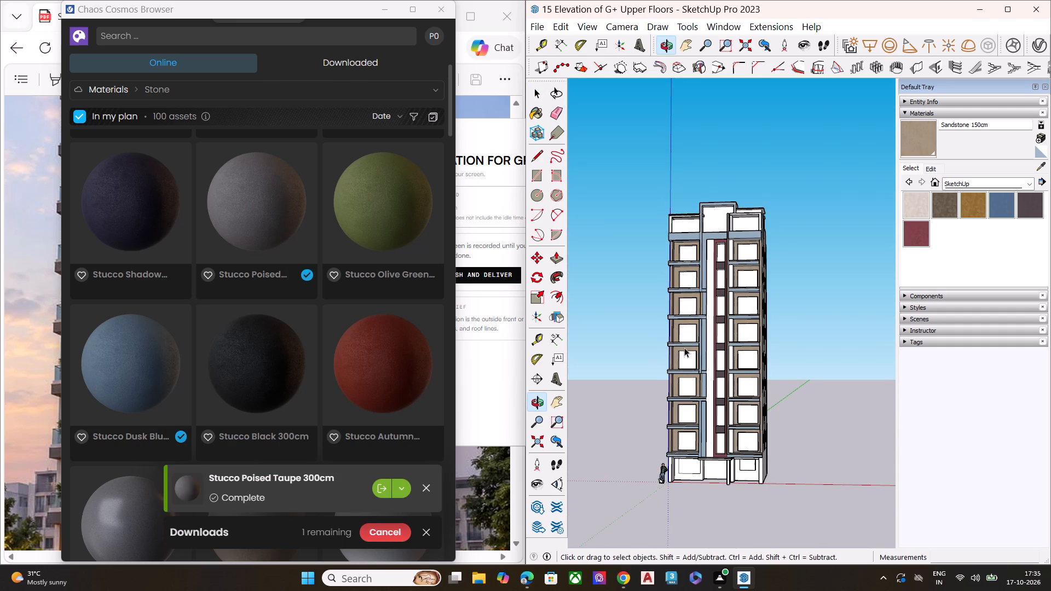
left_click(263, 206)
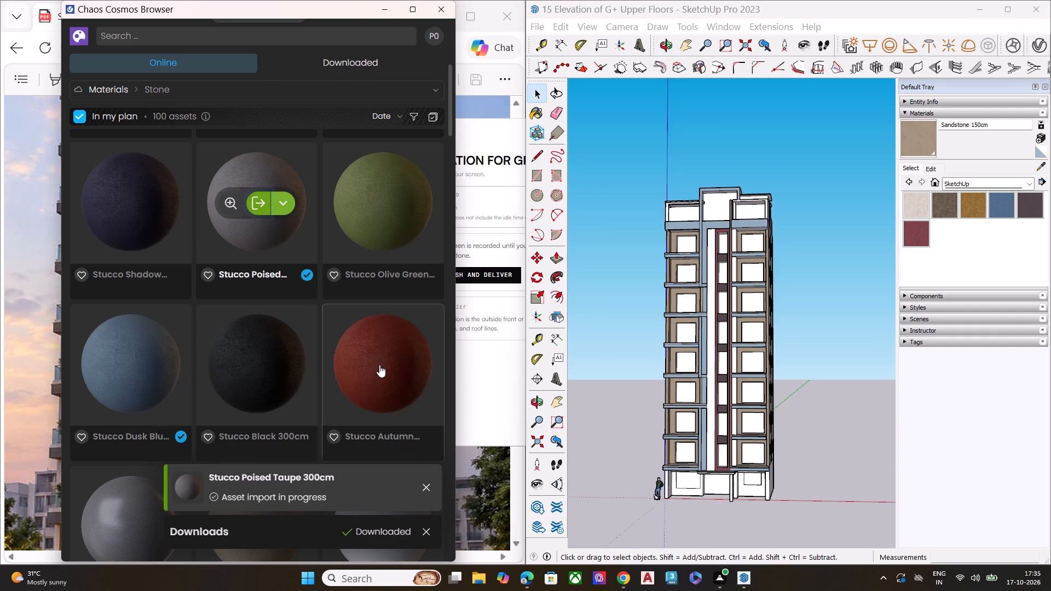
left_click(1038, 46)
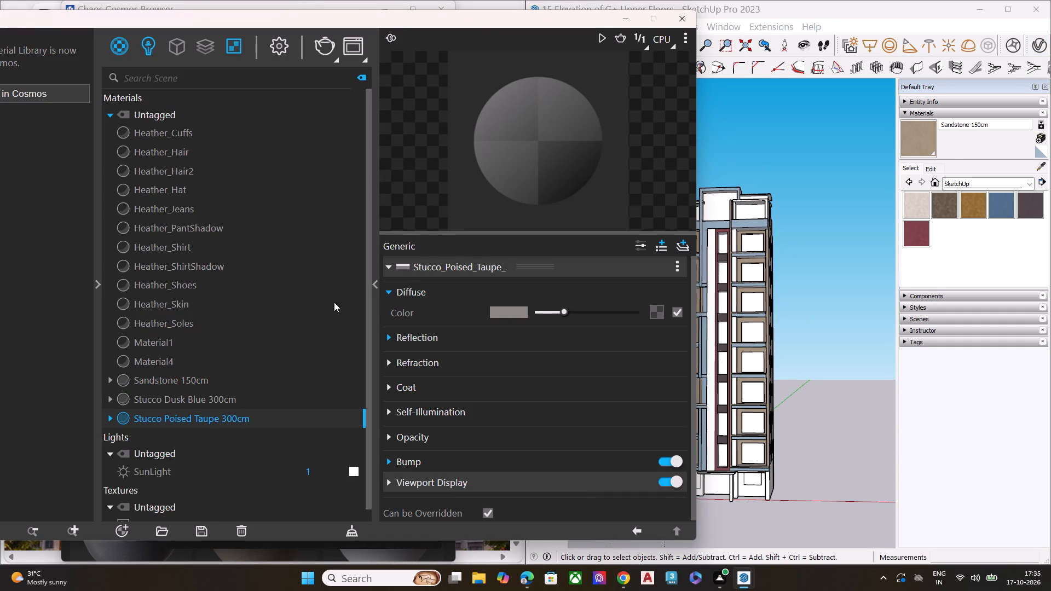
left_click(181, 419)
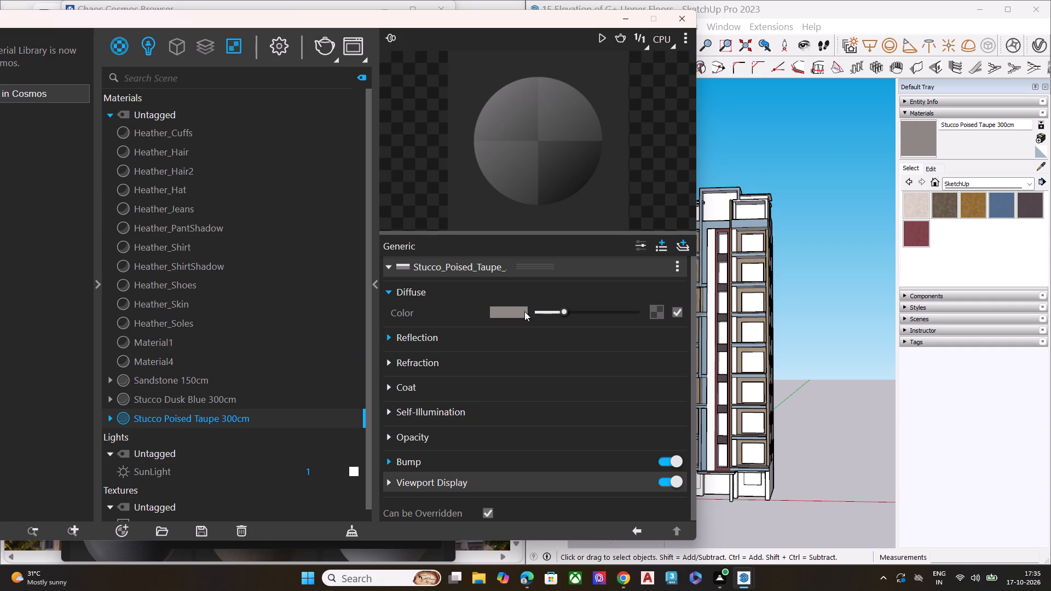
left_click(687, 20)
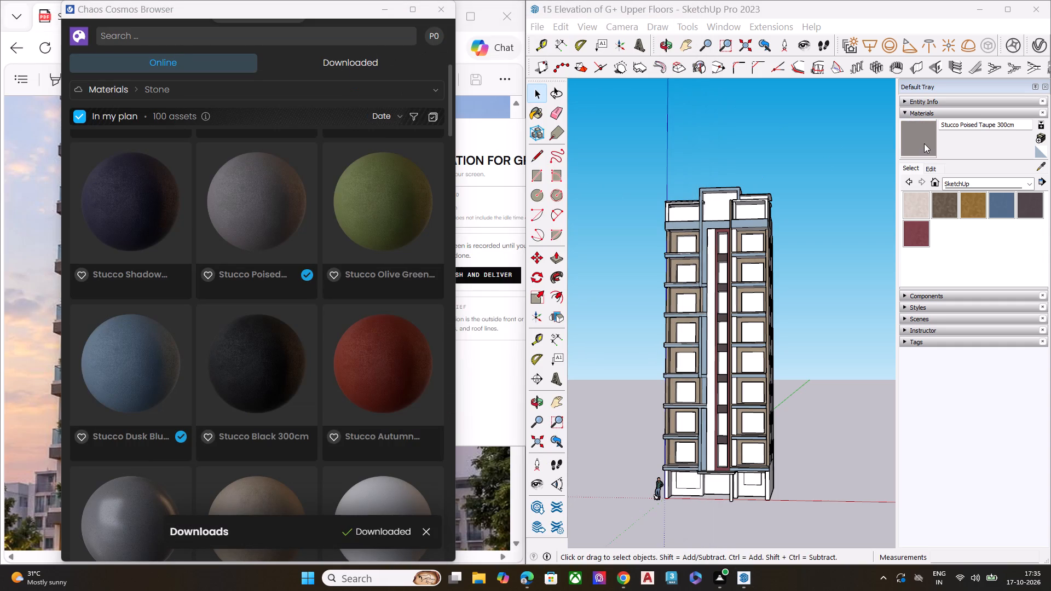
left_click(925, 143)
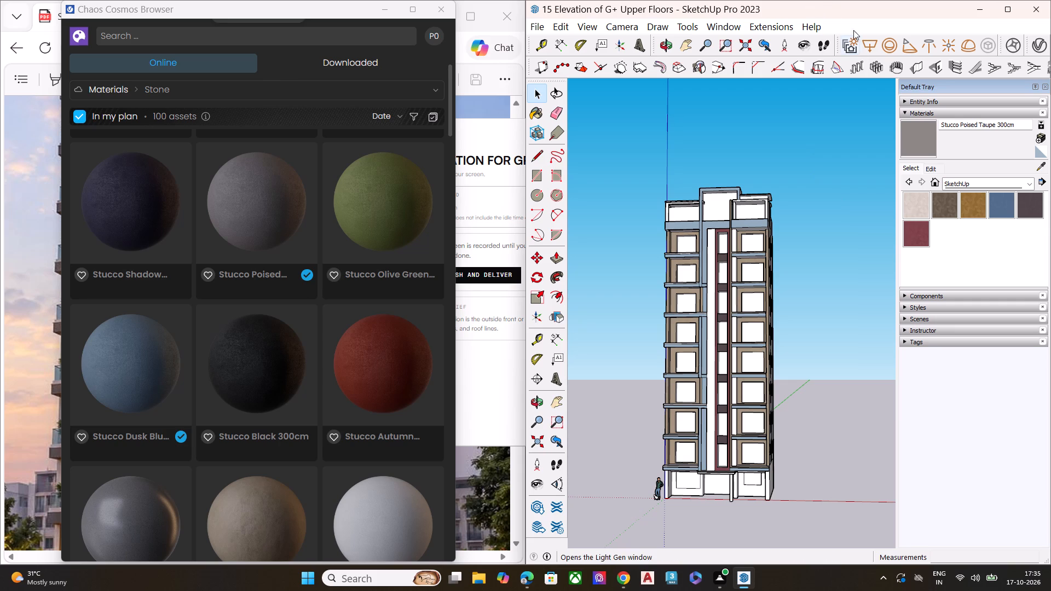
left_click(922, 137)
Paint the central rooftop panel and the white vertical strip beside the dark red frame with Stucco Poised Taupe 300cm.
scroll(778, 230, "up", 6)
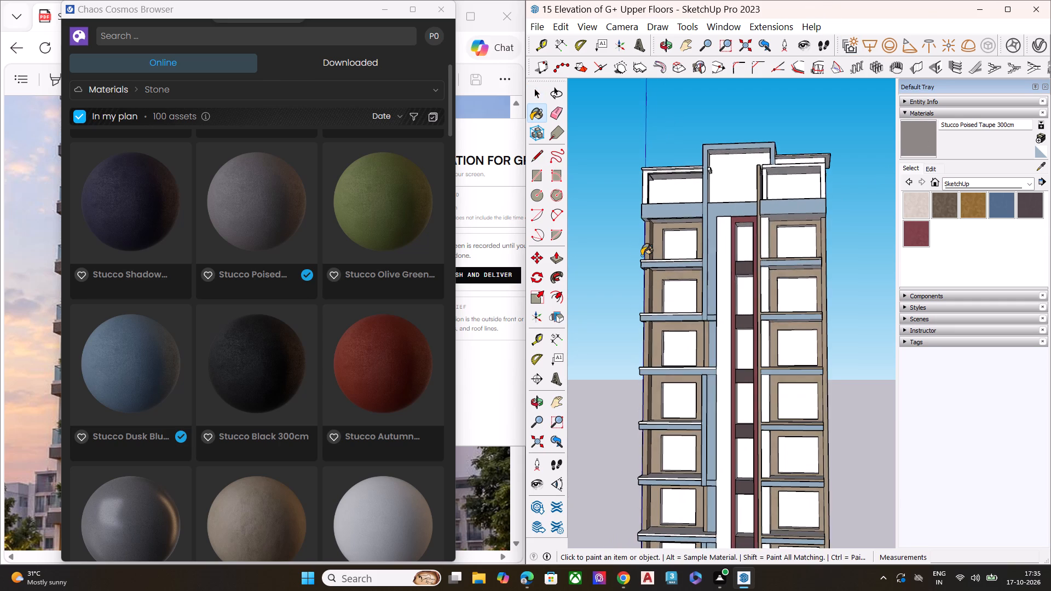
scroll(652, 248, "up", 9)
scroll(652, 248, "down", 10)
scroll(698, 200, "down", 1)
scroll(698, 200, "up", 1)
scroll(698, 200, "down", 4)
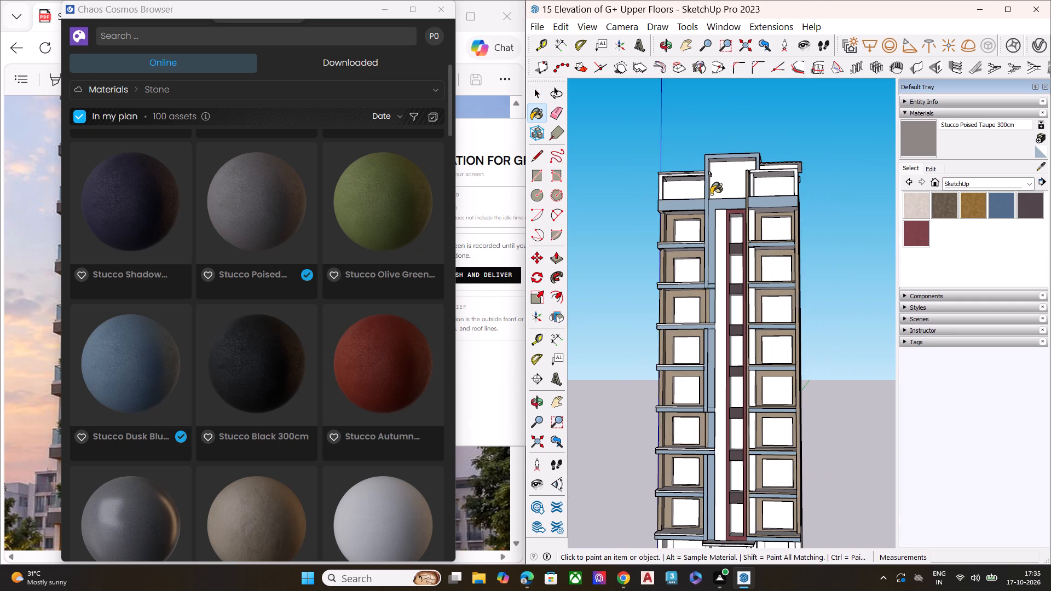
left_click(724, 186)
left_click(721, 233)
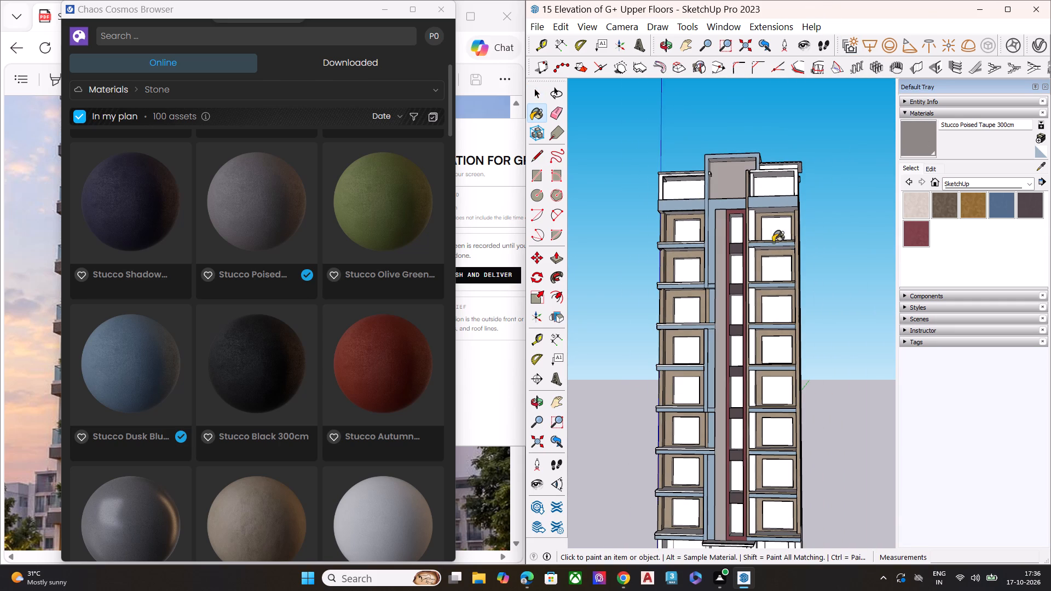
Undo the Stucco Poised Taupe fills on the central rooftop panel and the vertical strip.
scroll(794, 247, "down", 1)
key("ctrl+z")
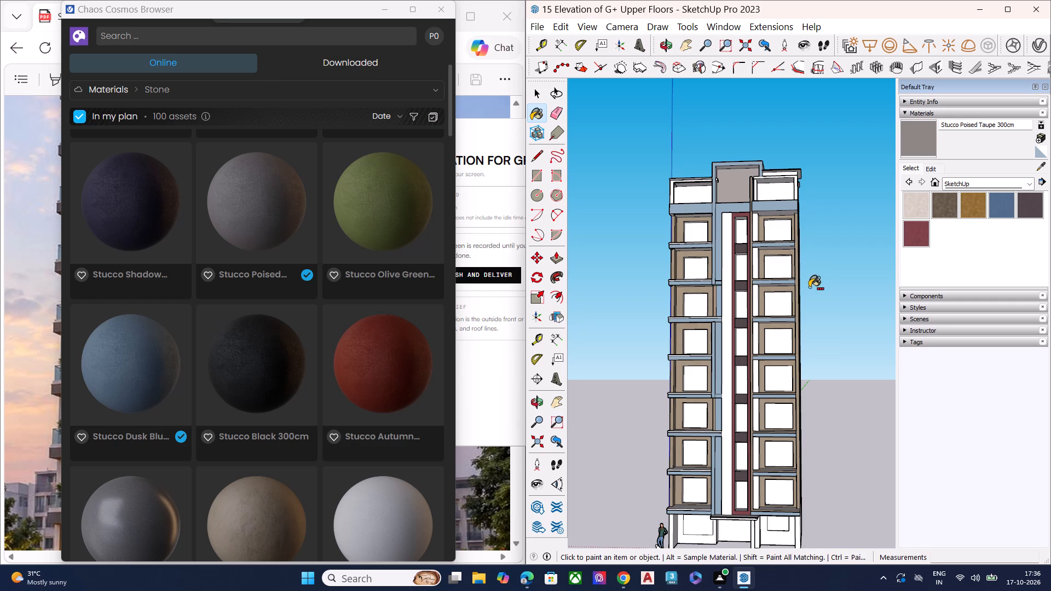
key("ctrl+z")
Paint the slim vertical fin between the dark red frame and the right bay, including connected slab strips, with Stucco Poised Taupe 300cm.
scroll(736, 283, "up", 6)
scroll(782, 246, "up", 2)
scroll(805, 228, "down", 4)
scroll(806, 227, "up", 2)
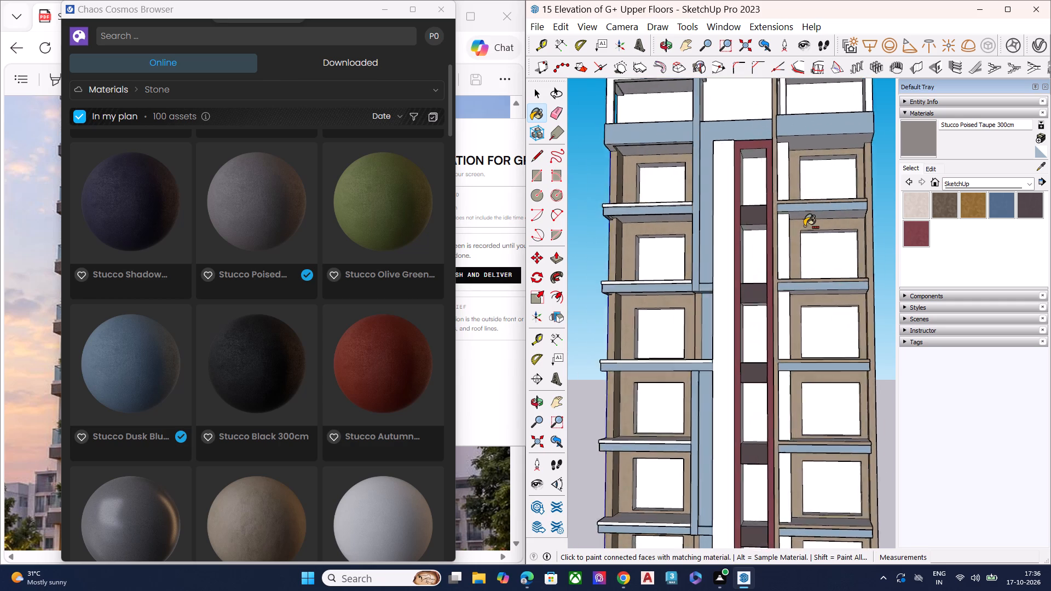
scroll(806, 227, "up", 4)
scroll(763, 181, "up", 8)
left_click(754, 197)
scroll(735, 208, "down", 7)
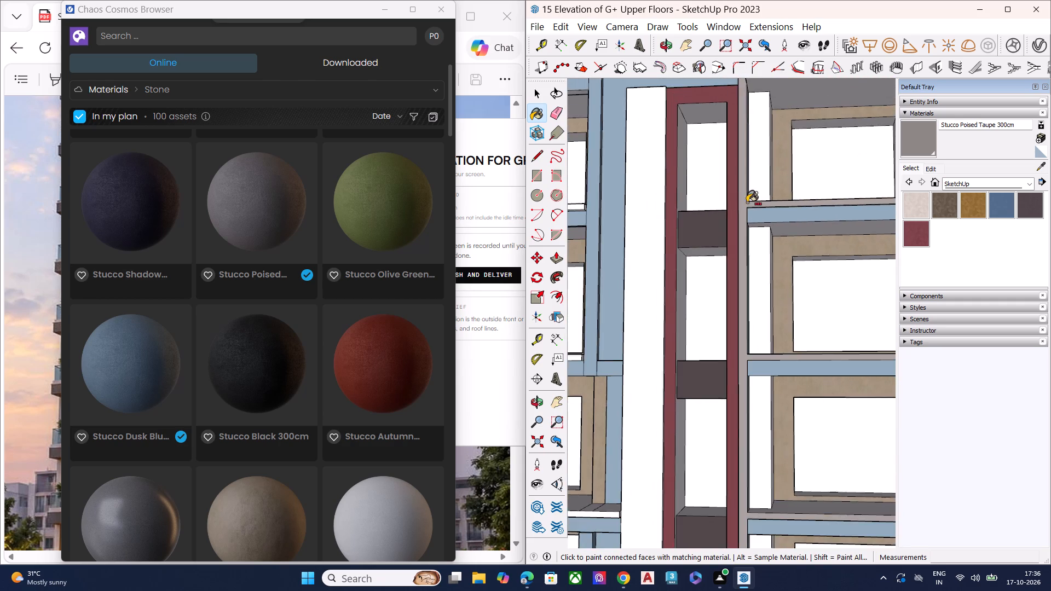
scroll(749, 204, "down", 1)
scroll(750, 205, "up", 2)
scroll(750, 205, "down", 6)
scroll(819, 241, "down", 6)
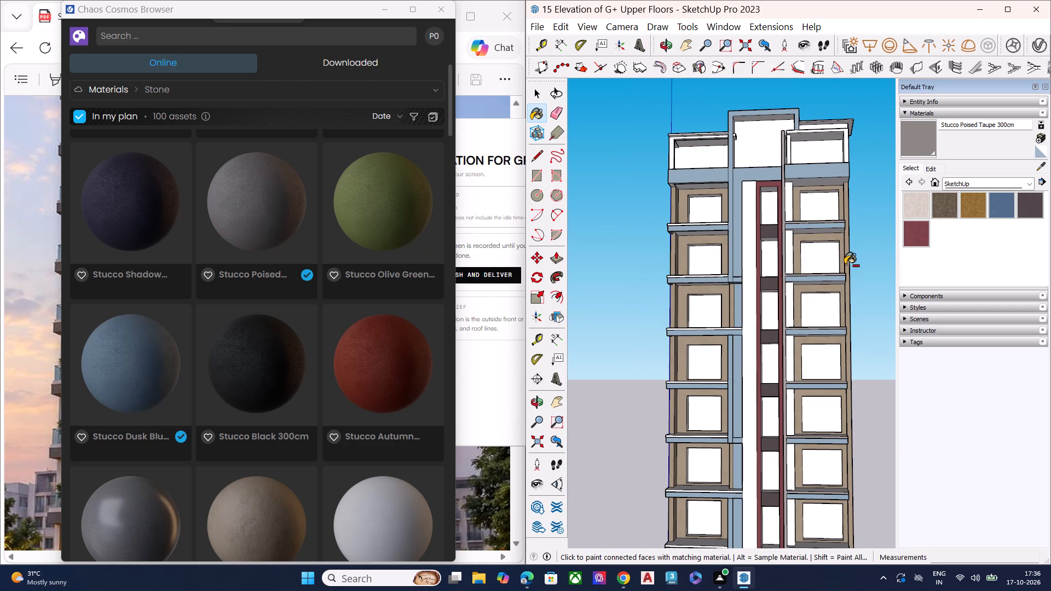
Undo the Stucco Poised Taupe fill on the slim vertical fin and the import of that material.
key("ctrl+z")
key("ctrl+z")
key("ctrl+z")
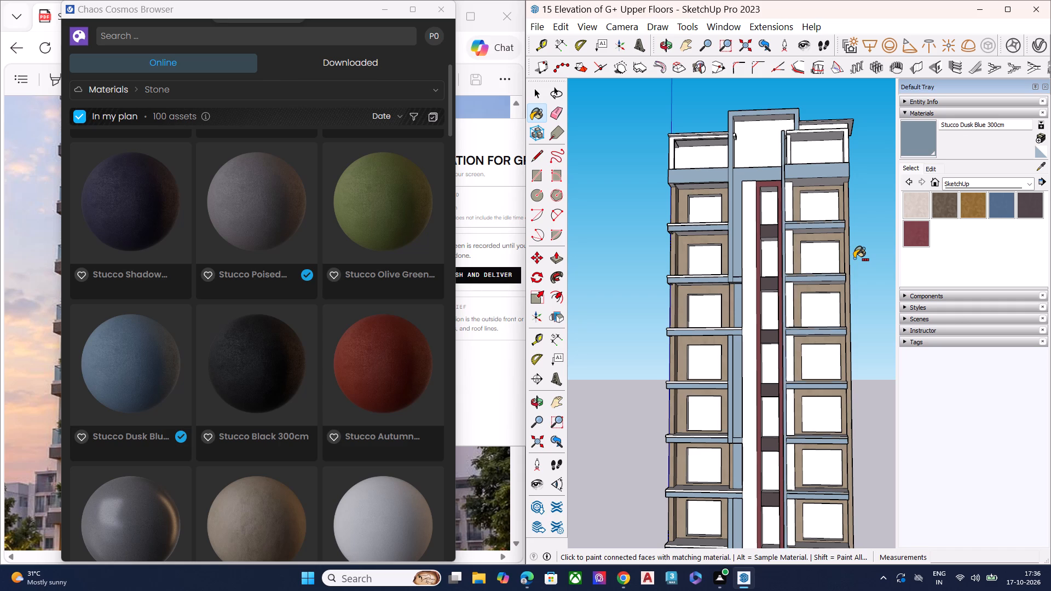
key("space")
Download the Stucco Black 300cm material from the Chaos Cosmos stone materials.
scroll(663, 268, "down", 3)
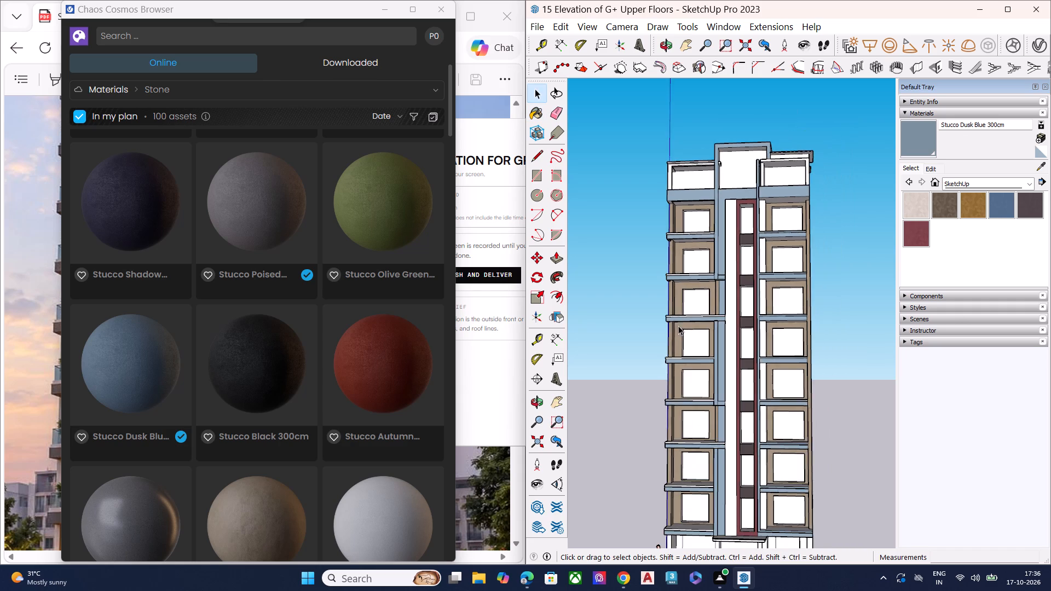
middle_click_drag(678, 325, 865, 394)
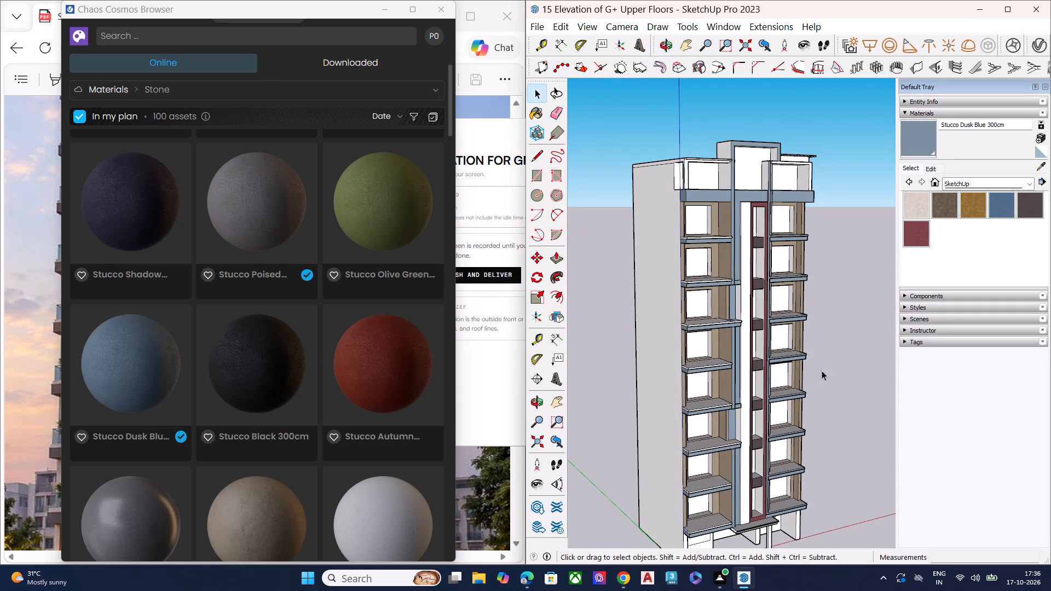
scroll(652, 301, "up", 2)
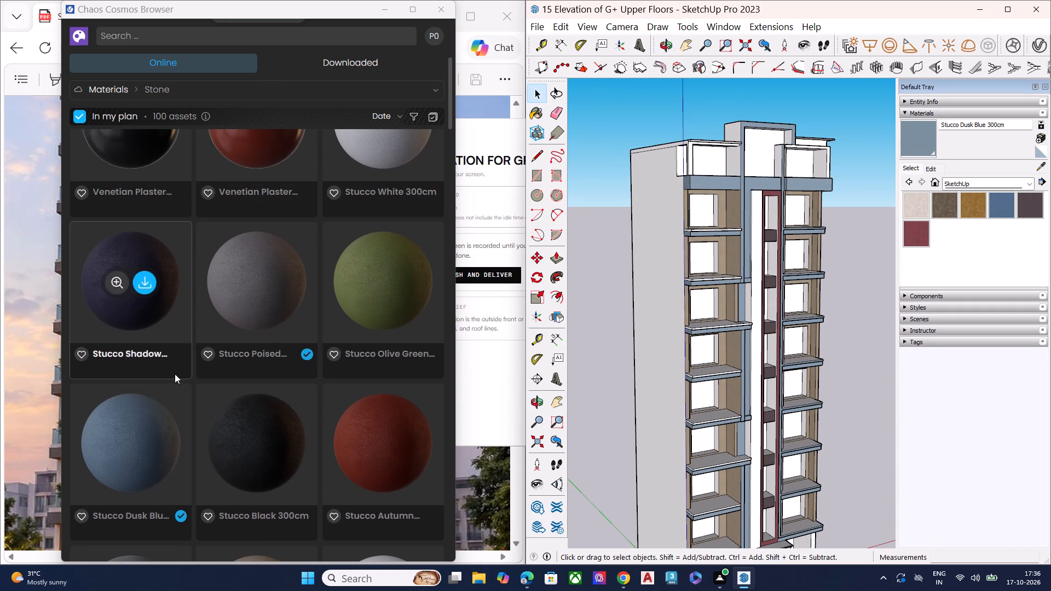
left_click(259, 445)
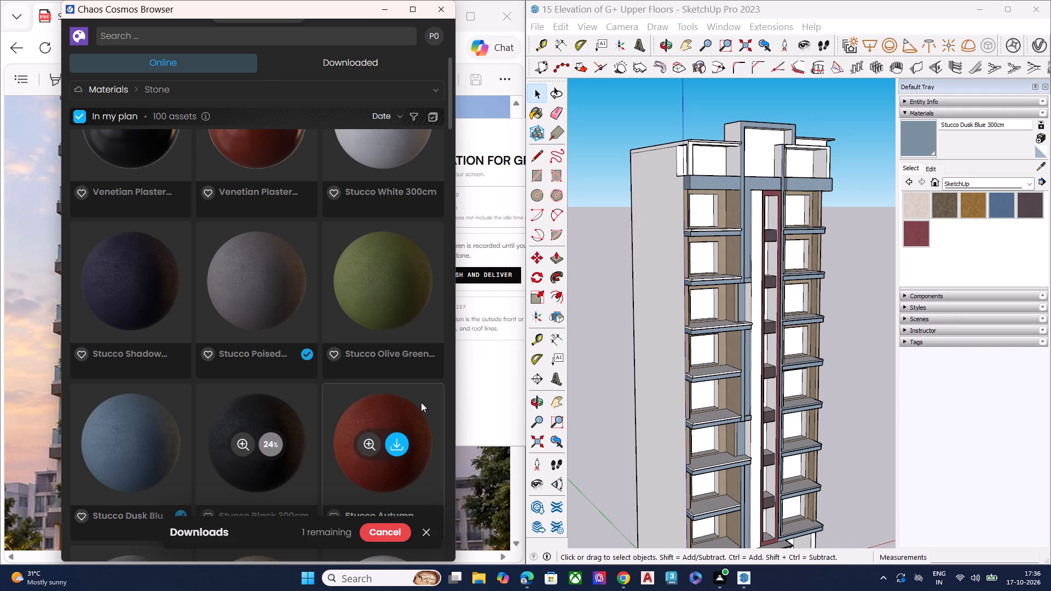
scroll(679, 384, "down", 2)
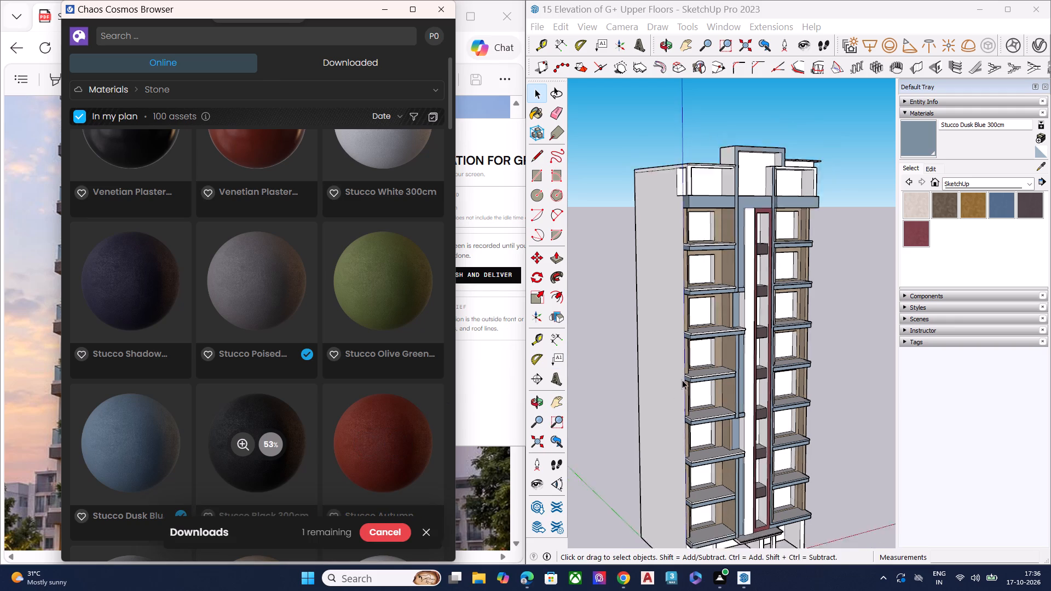
scroll(682, 380, "down", 1)
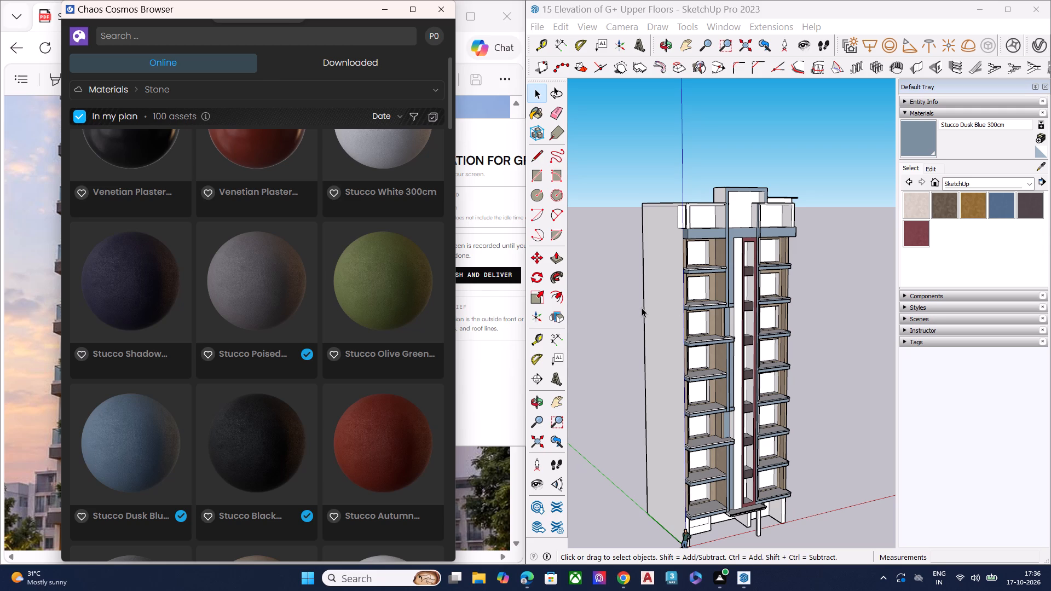
scroll(749, 279, "down", 5)
Import Stucco Black 300cm into the scene and make it the active paint material.
middle_click_drag(738, 322, 694, 272)
scroll(344, 312, "up", 1)
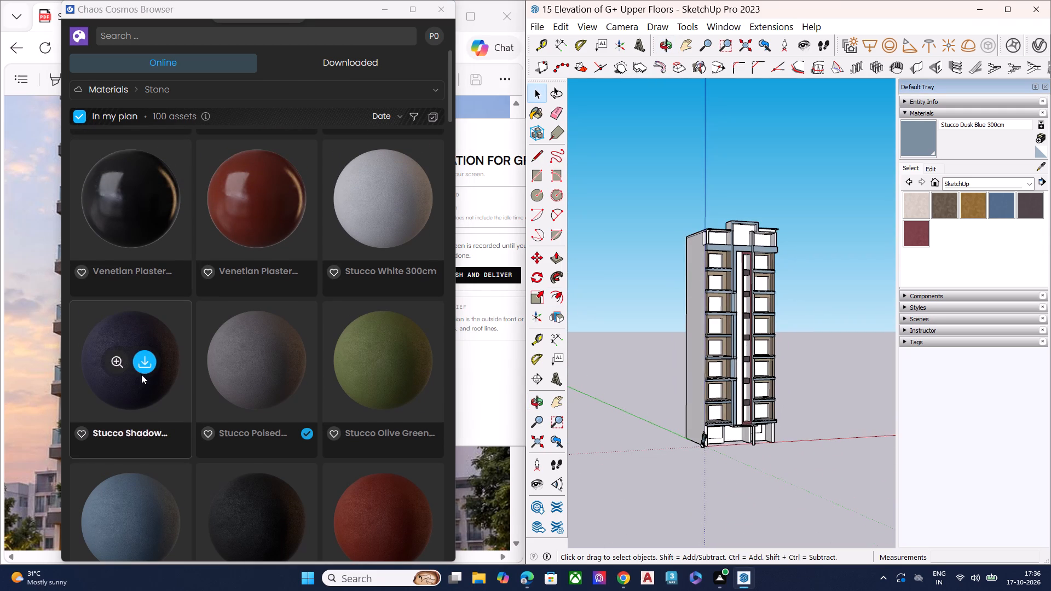
scroll(164, 287, "down", 2)
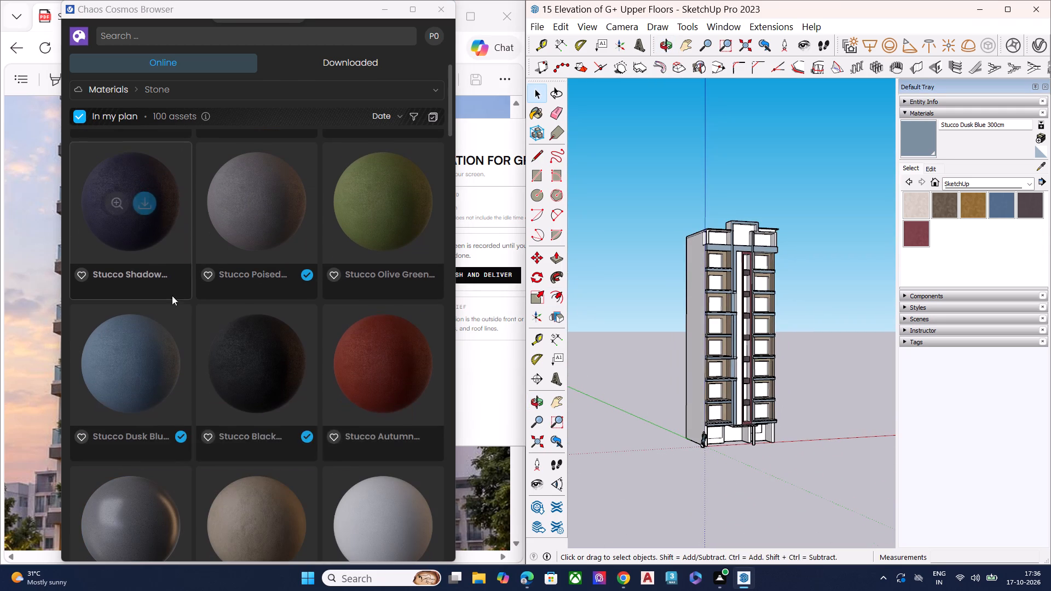
left_click(262, 363)
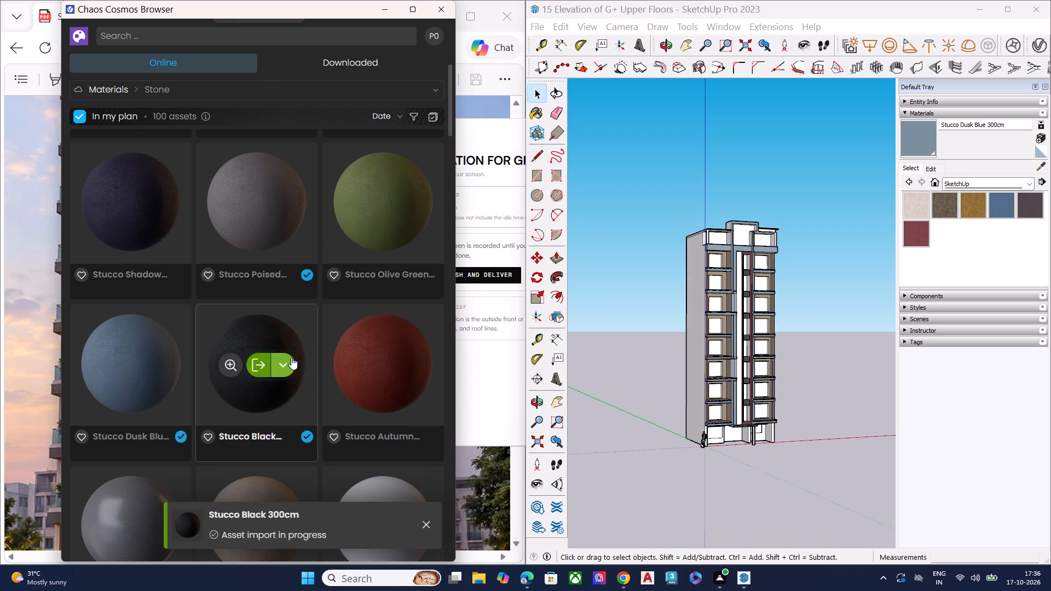
left_click(1041, 45)
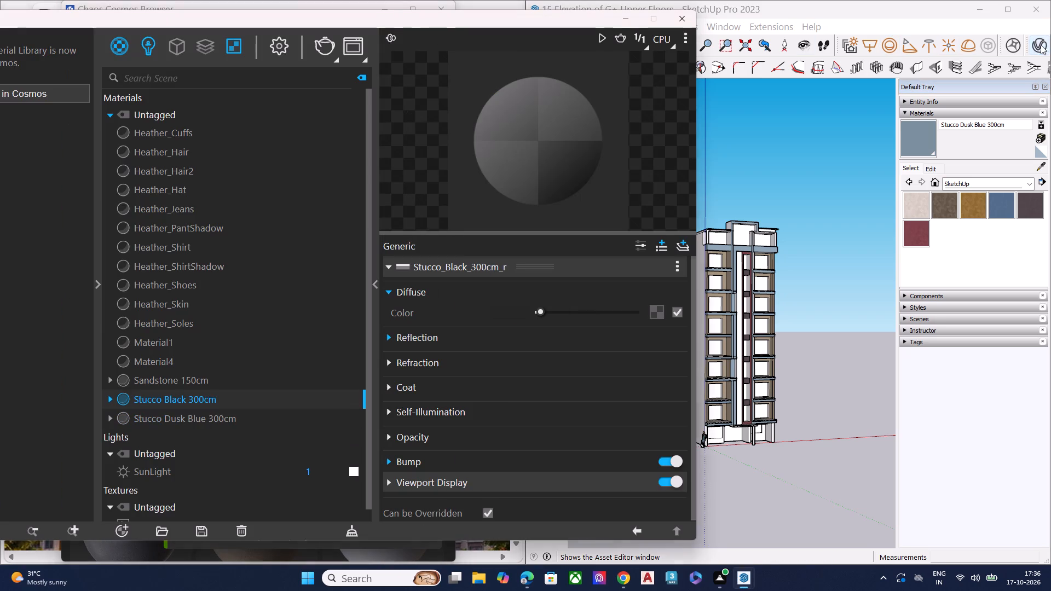
left_click(159, 378)
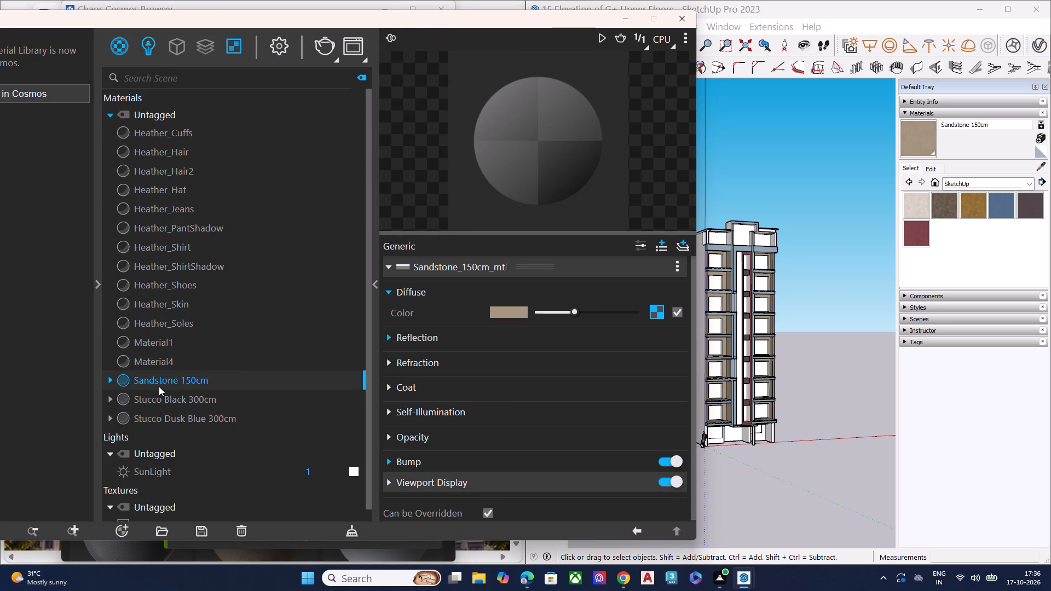
left_click(159, 397)
left_click(161, 396)
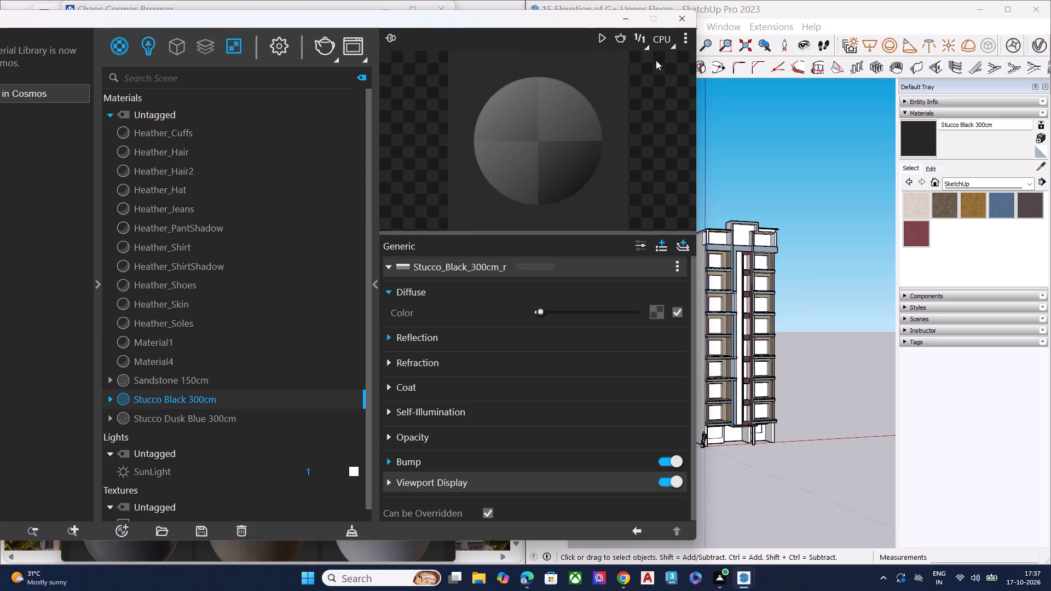
left_click(677, 14)
left_click(919, 138)
scroll(764, 280, "up", 2)
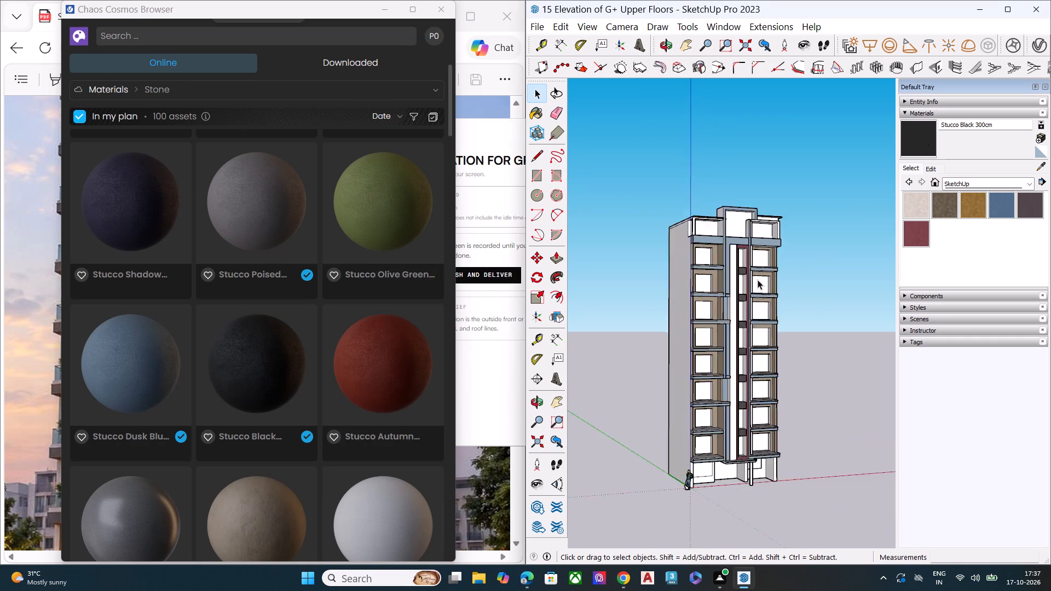
scroll(758, 280, "up", 8)
scroll(683, 245, "up", 1)
left_click(923, 145)
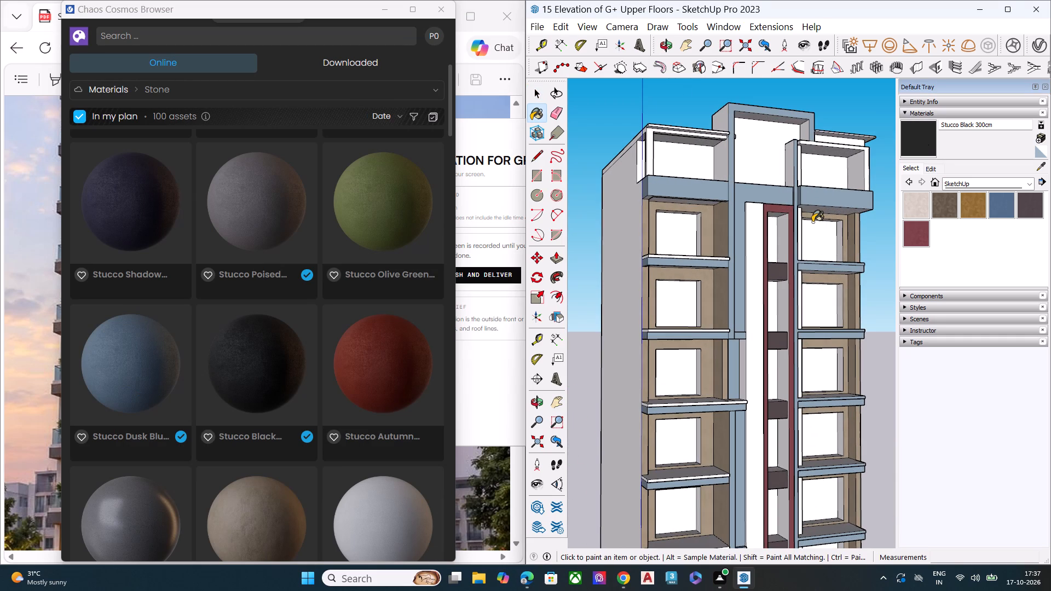
Paint the slim vertical fin beside the dark red frame and the connected right-bay slab strips with Stucco Black 300cm.
scroll(812, 222, "up", 7)
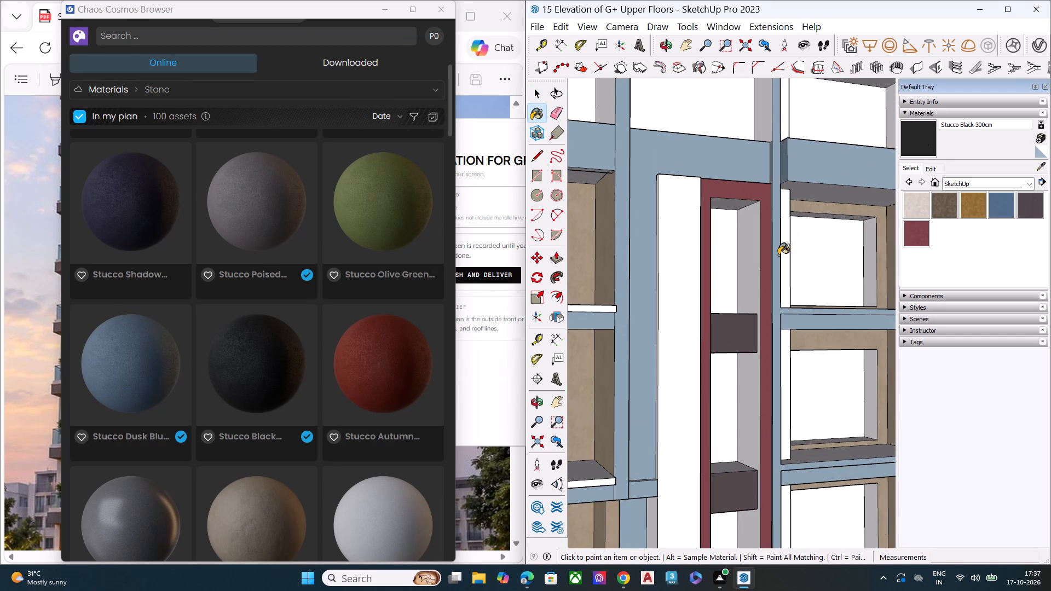
left_click(777, 258)
scroll(733, 204, "down", 8)
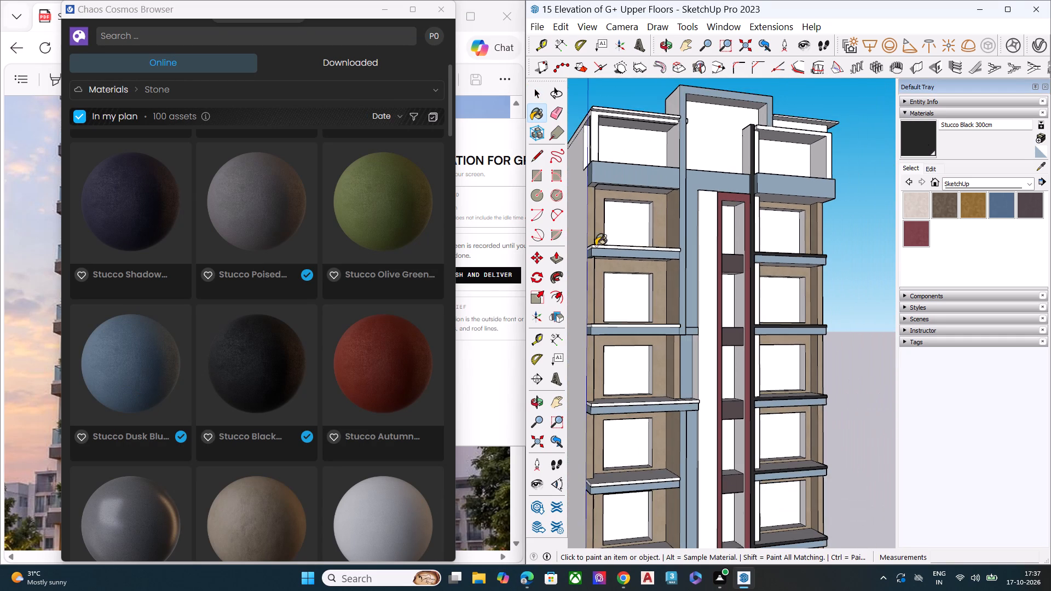
Paint the raised white edge strips above the top left-bay balcony slab with Stucco Black 300cm.
middle_click_drag(570, 241, 724, 237)
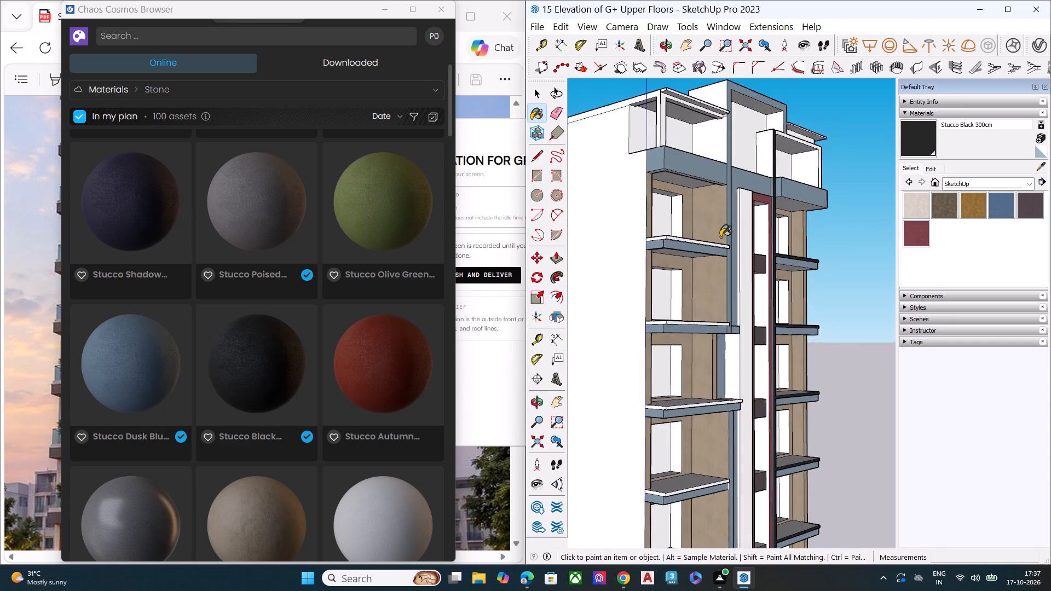
scroll(698, 237, "up", 8)
left_click(657, 239)
left_click(678, 237)
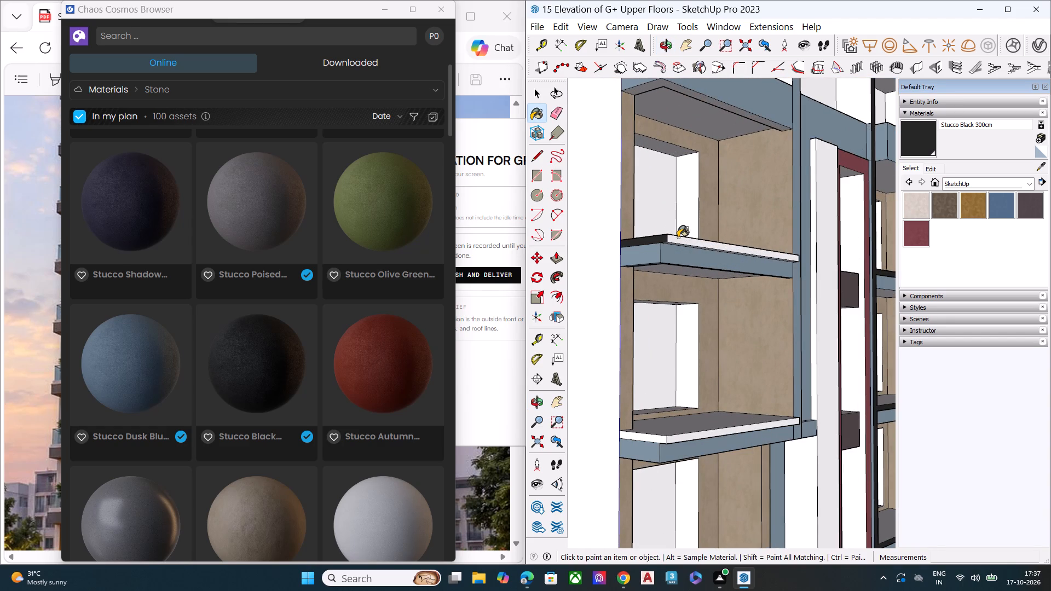
middle_click_drag(677, 233, 702, 115)
scroll(704, 114, "up", 8)
left_click(739, 104)
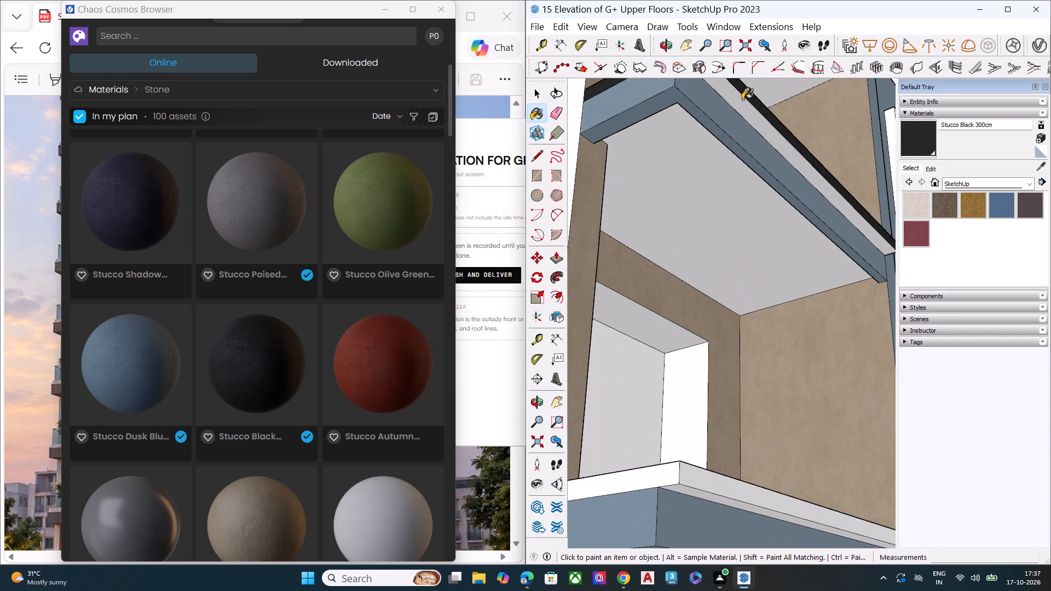
Paint the raised white edge strips above the second left-bay balcony slab from the top with Stucco Black 300cm.
scroll(689, 106, "down", 7)
scroll(682, 111, "up", 1)
scroll(682, 112, "down", 2)
scroll(662, 292, "up", 5)
left_click(684, 265)
left_click(701, 270)
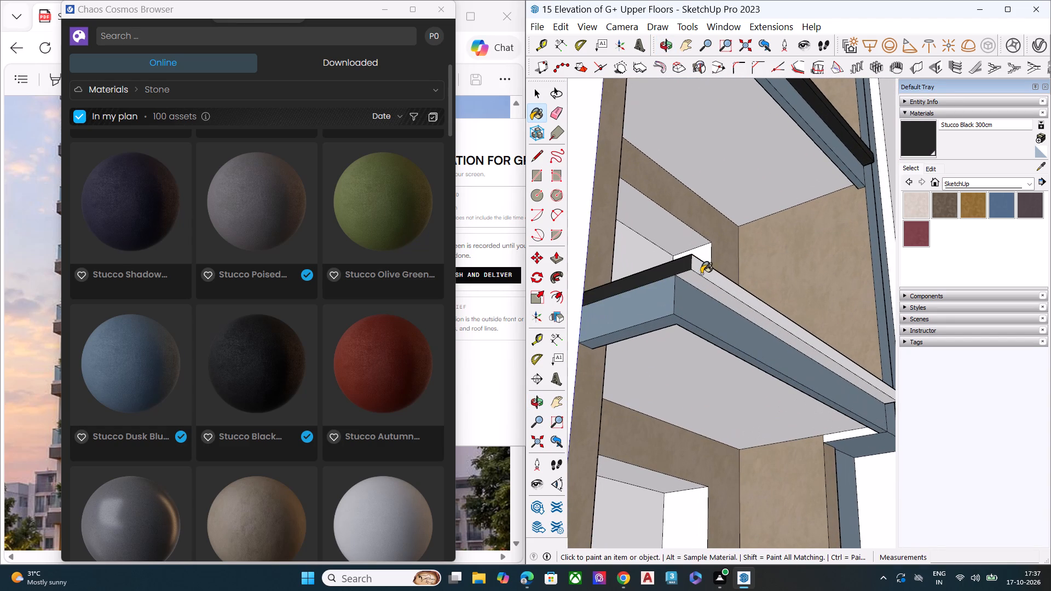
left_click(698, 280)
scroll(670, 245, "down", 7)
scroll(672, 315, "up", 6)
scroll(664, 326, "down", 6)
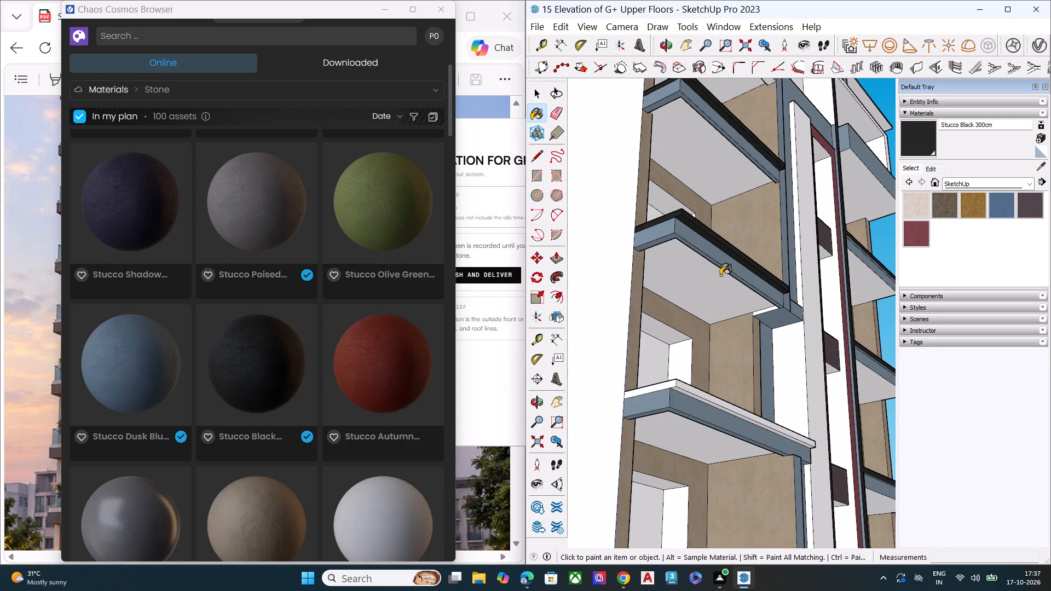
Paint the raised white edge strips above the third left-bay balcony slab from the top with Stucco Black 300cm.
scroll(722, 229, "down", 4)
scroll(699, 355, "up", 4)
scroll(701, 366, "down", 2)
scroll(701, 366, "up", 3)
scroll(692, 321, "up", 1)
scroll(692, 321, "down", 1)
scroll(692, 321, "up", 5)
left_click(679, 297)
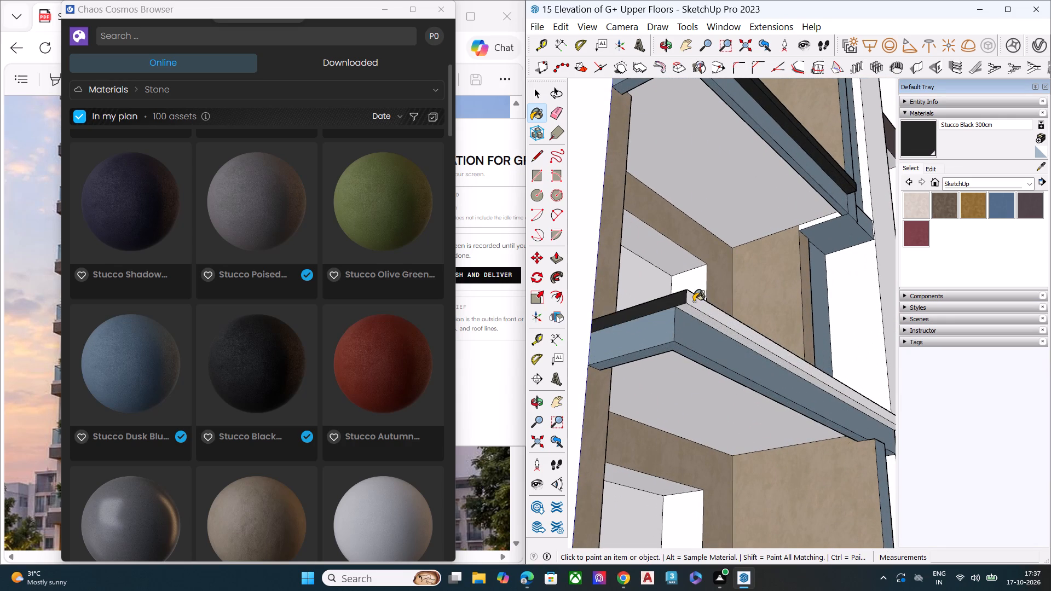
left_click(694, 302)
left_click(695, 312)
Paint the raised white edge strips above the fourth left-bay balcony slab from the top with Stucco Black 300cm.
scroll(661, 274, "down", 15)
scroll(696, 320, "up", 6)
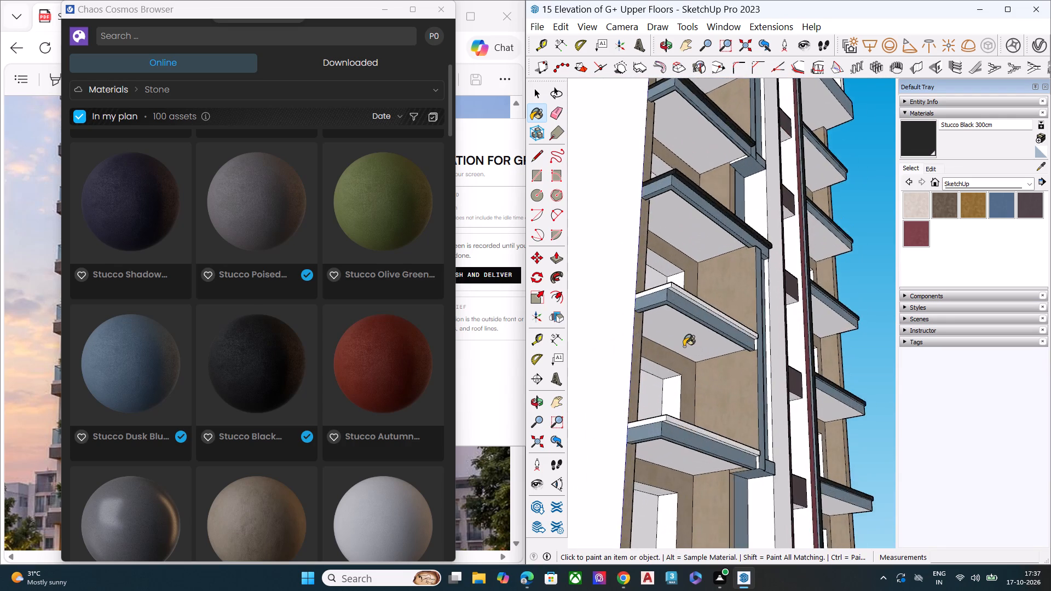
scroll(684, 346, "up", 5)
scroll(673, 287, "down", 1)
scroll(668, 287, "up", 2)
left_click(663, 283)
left_click(676, 287)
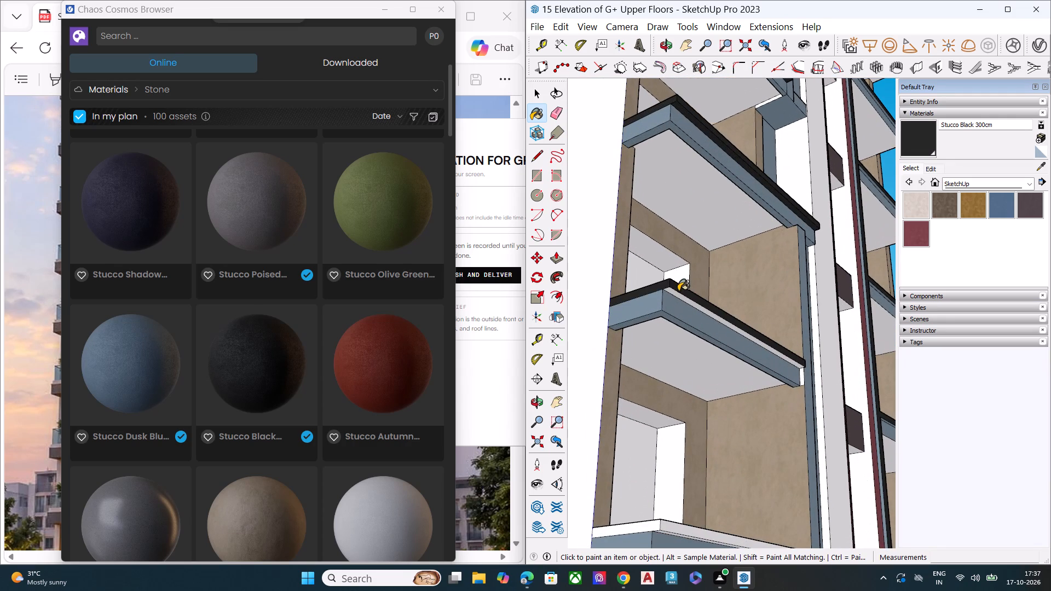
left_click(676, 294)
Paint the raised white edge strips and thin ledge above the fifth left-bay balcony slab from the top with Stucco Black 300cm.
scroll(660, 250, "down", 5)
middle_click_drag(775, 219, 532, 403)
scroll(575, 341, "up", 1)
scroll(579, 339, "down", 6)
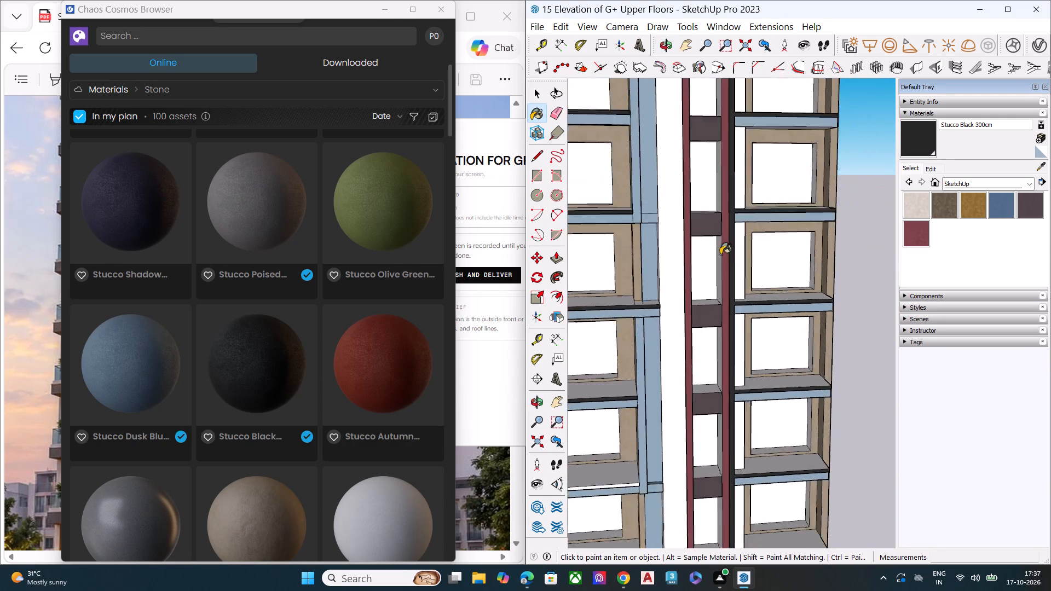
scroll(720, 254, "down", 3)
middle_click_drag(749, 265, 830, 217)
scroll(674, 329, "up", 6)
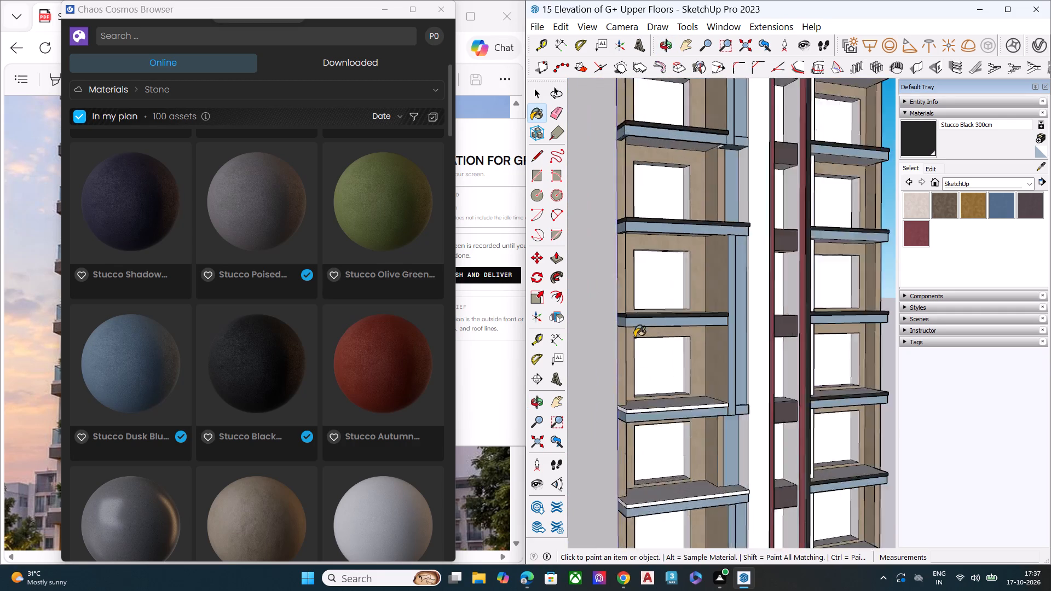
scroll(634, 337, "up", 2)
middle_click_drag(653, 316, 779, 217)
scroll(779, 216, "up", 7)
left_click(626, 419)
left_click(651, 423)
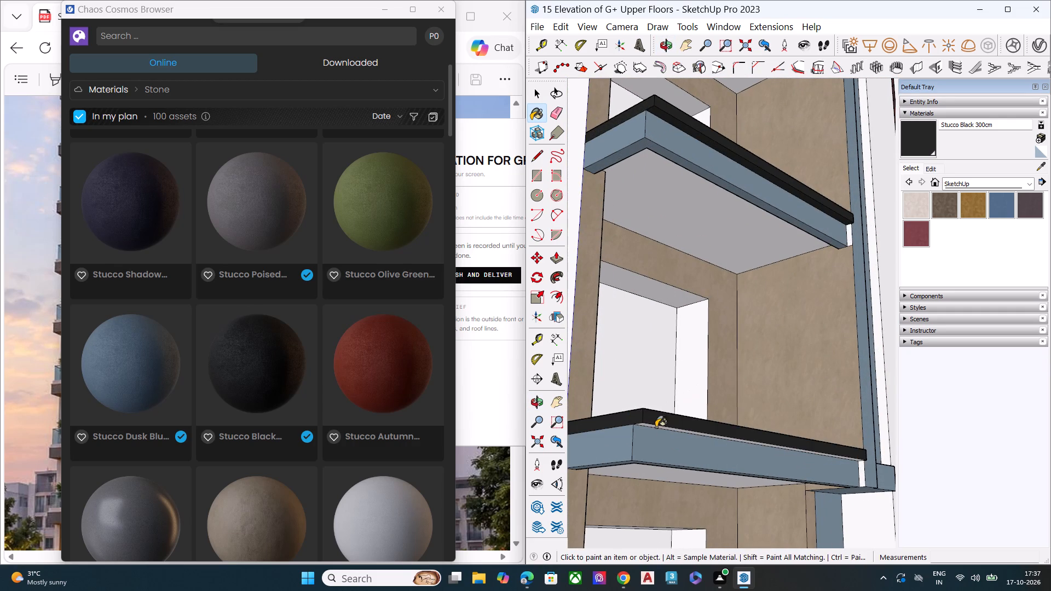
middle_click_drag(667, 412, 683, 333)
scroll(684, 329, "up", 5)
left_click(675, 361)
scroll(661, 311, "down", 6)
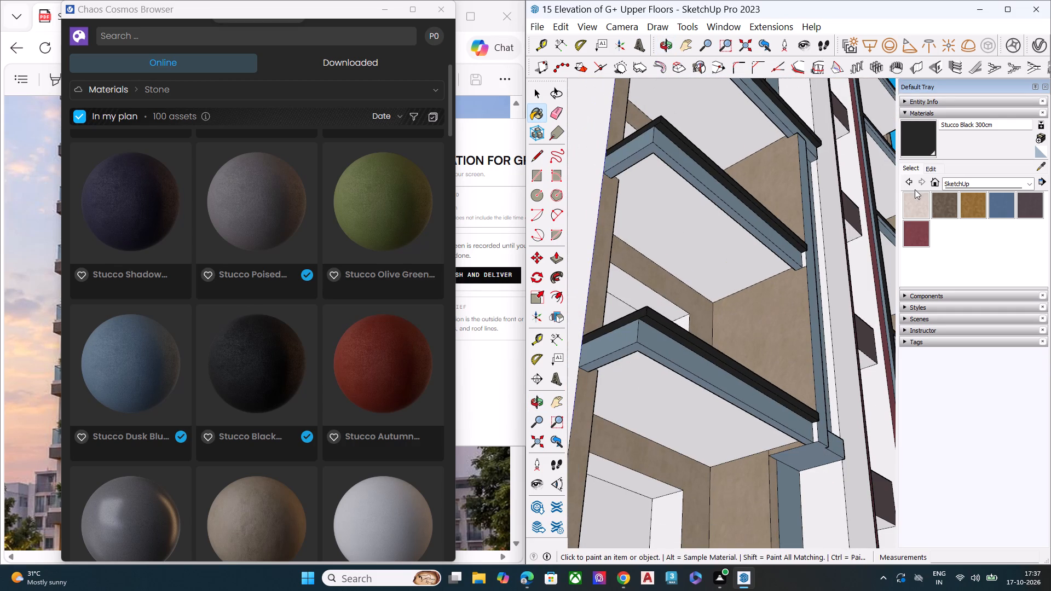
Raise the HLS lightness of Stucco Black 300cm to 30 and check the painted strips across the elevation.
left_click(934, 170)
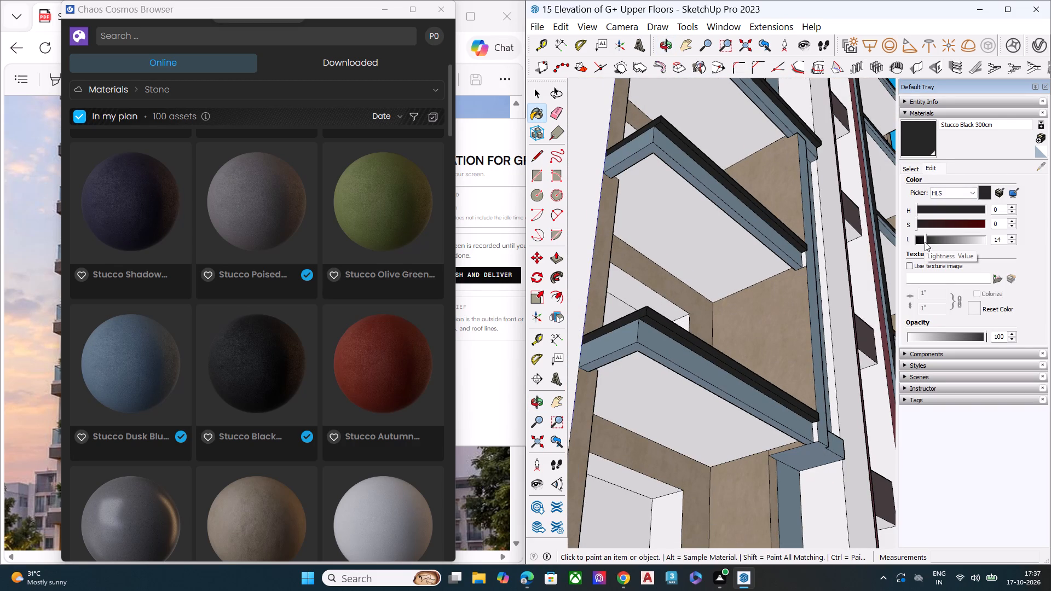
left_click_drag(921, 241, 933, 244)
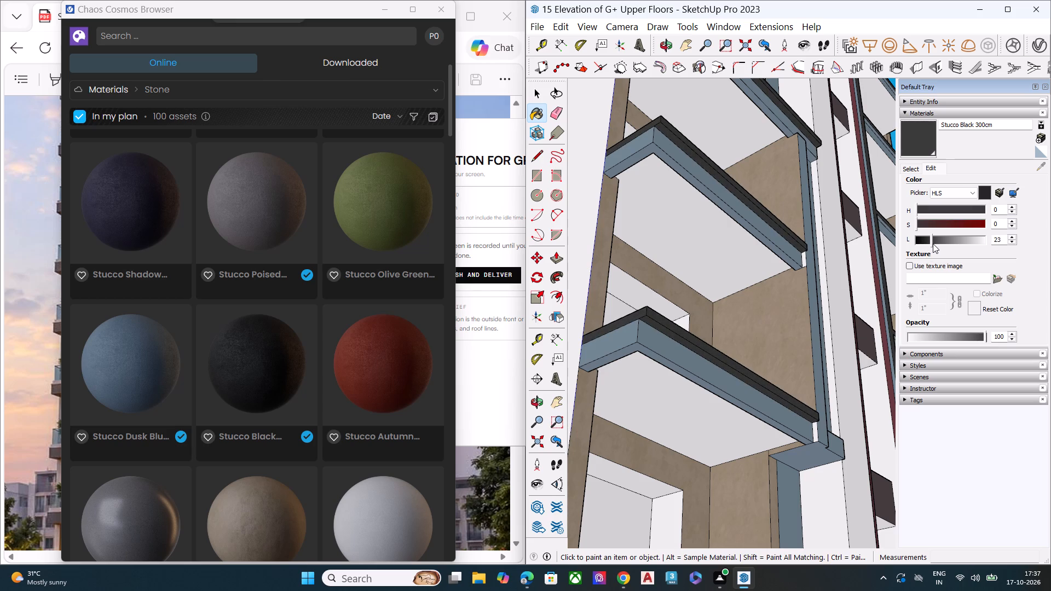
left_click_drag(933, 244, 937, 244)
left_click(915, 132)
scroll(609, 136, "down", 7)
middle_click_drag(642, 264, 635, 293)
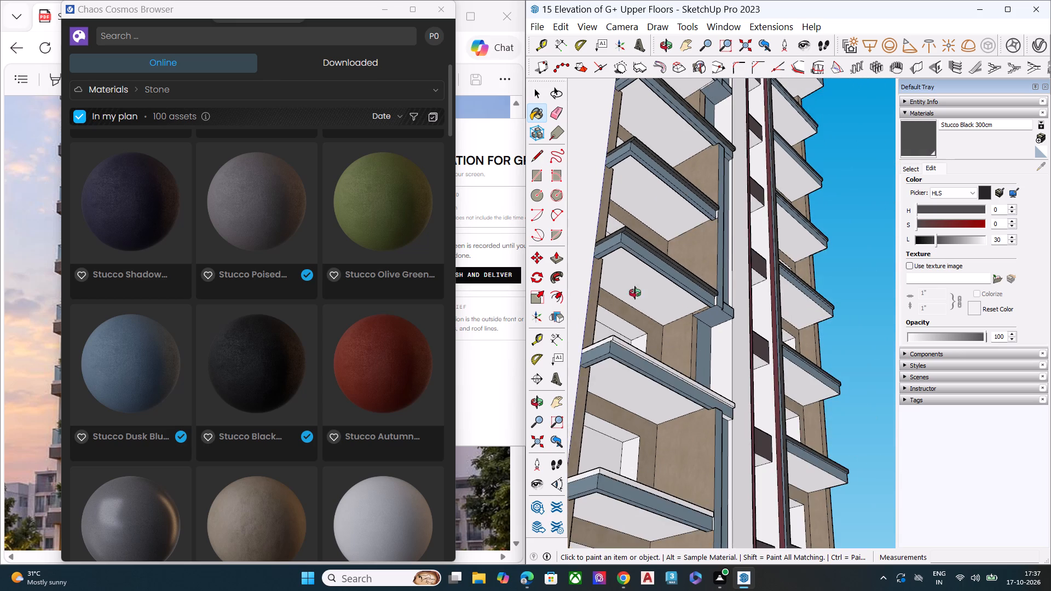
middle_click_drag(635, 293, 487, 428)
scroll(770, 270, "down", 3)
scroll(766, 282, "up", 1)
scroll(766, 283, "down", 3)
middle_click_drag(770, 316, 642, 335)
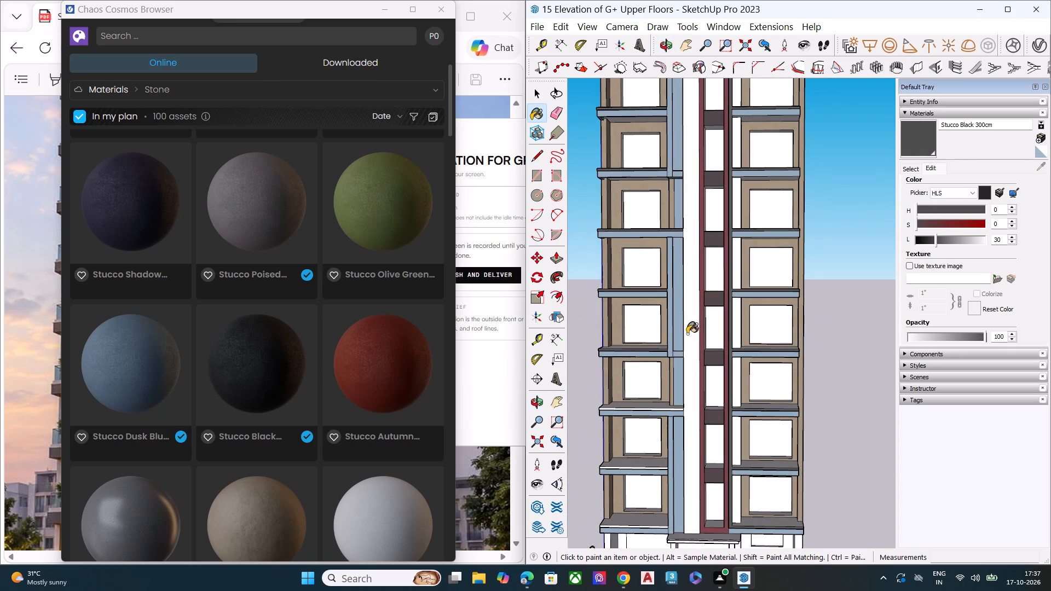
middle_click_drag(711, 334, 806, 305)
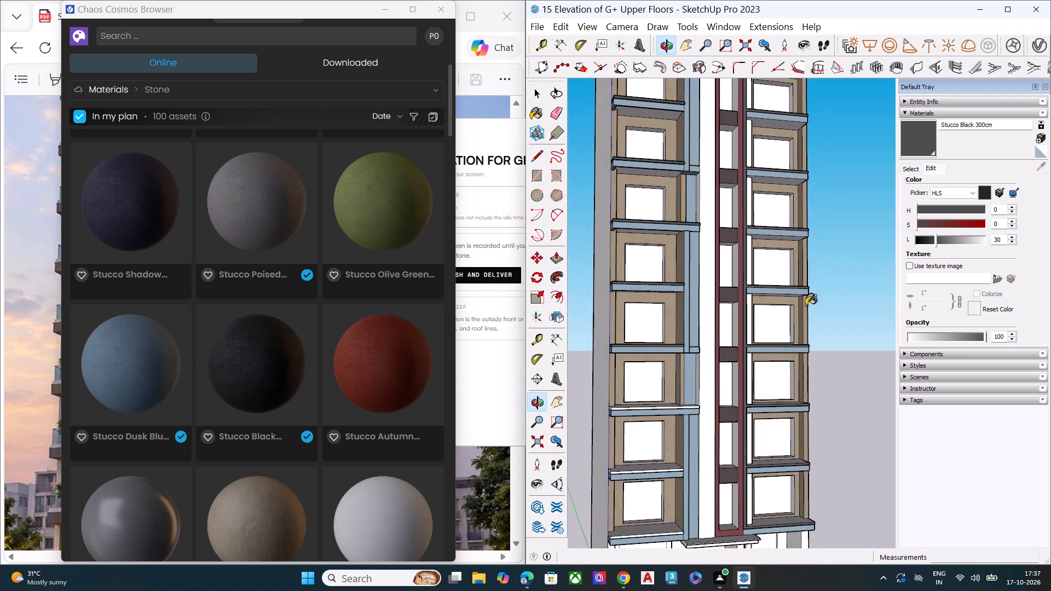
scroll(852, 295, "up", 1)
Set the HLS lightness of Stucco Black 300cm to 20 and make it the active paint material.
left_click_drag(937, 240, 932, 240)
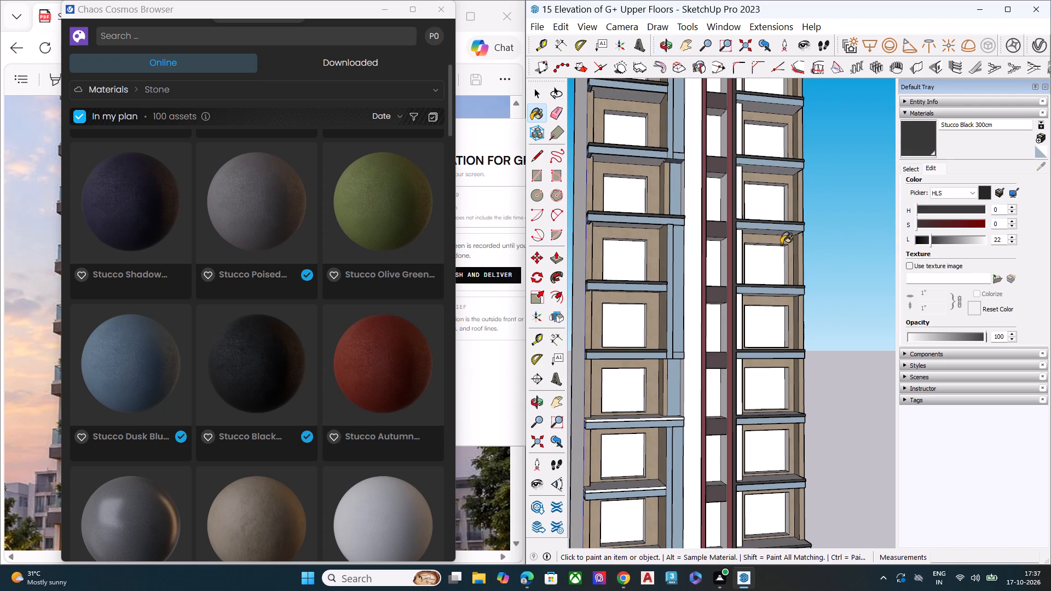
scroll(708, 246, "down", 6)
middle_click_drag(779, 267, 710, 296)
left_click(928, 239)
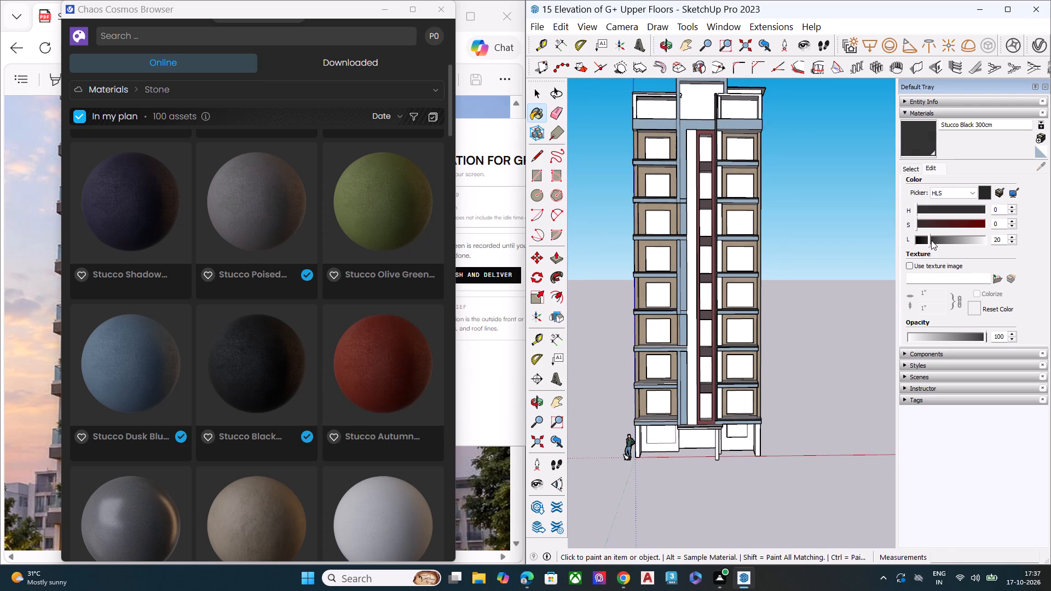
key("space")
left_click(923, 138)
Paint the raised white edge strips and thin ledge above the third-lowest left-bay balcony slab with Stucco Black 300cm.
scroll(717, 274, "down", 1)
scroll(673, 315, "up", 7)
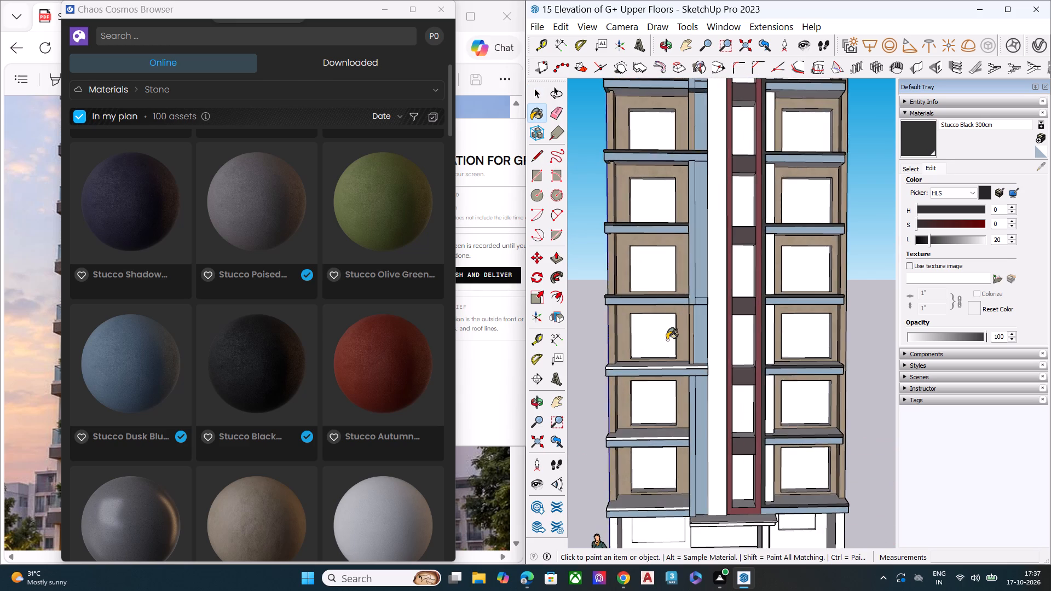
middle_click_drag(648, 366, 724, 326)
scroll(648, 366, "down", 1)
scroll(692, 338, "up", 4)
scroll(562, 377, "up", 2)
middle_click_drag(562, 377, 723, 356)
scroll(730, 323, "down", 6)
middle_click_drag(674, 358, 764, 339)
scroll(762, 343, "up", 12)
scroll(650, 349, "down", 1)
scroll(650, 349, "up", 4)
left_click(653, 347)
left_click(665, 345)
scroll(654, 323, "down", 4)
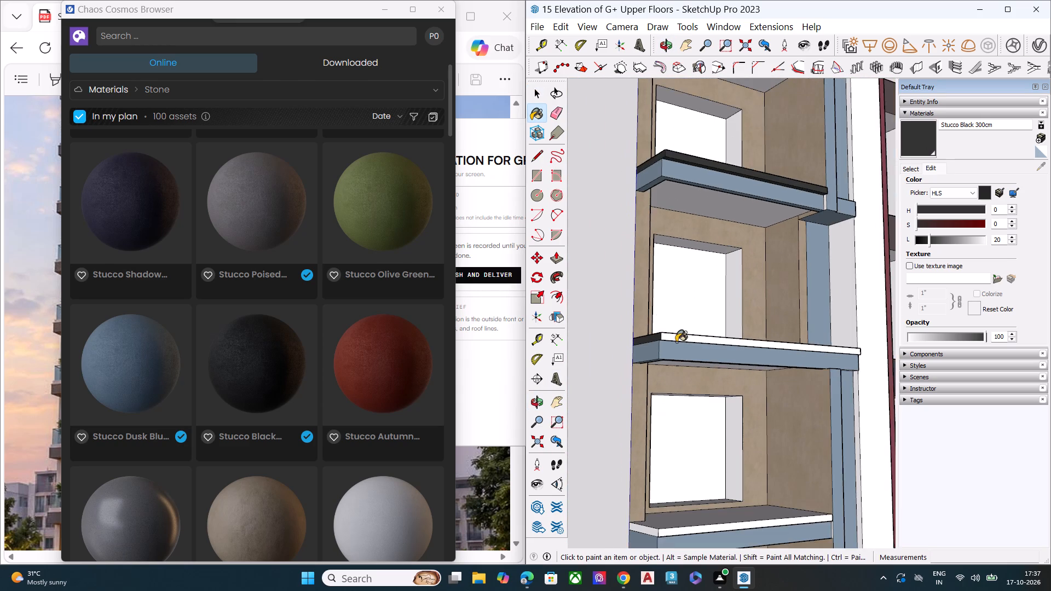
scroll(682, 338, "up", 4)
left_click(682, 338)
scroll(678, 331, "up", 1)
middle_click_drag(678, 328, 673, 182)
scroll(683, 163, "down", 3)
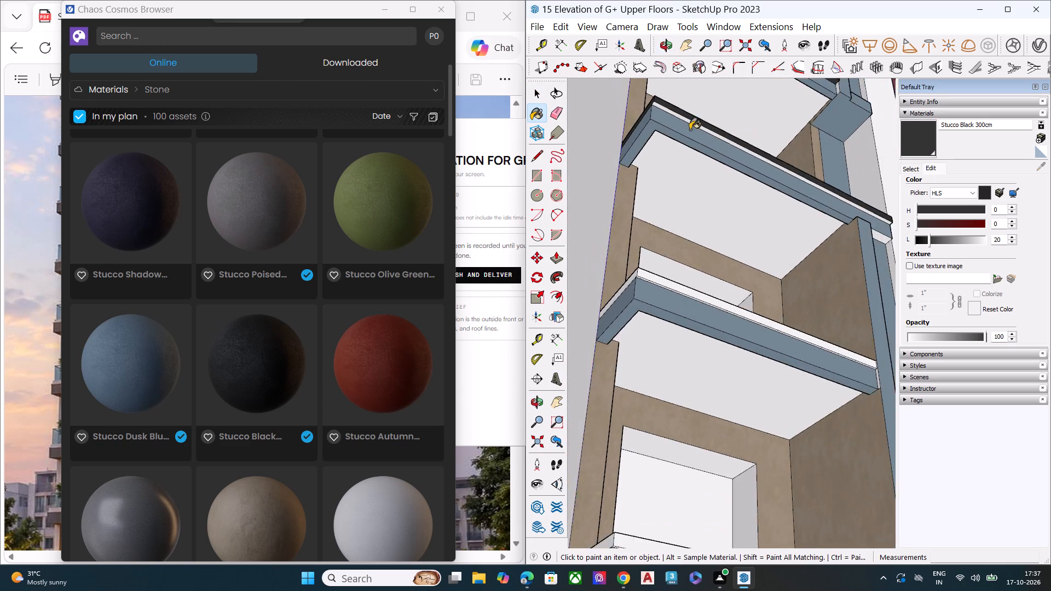
scroll(684, 115, "up", 10)
left_click(670, 115)
scroll(645, 120, "down", 8)
Paint the raised white edge strips and thin ledge above the second-lowest left-bay balcony slab with Stucco Black 300cm.
scroll(692, 158, "down", 5)
scroll(643, 236, "up", 5)
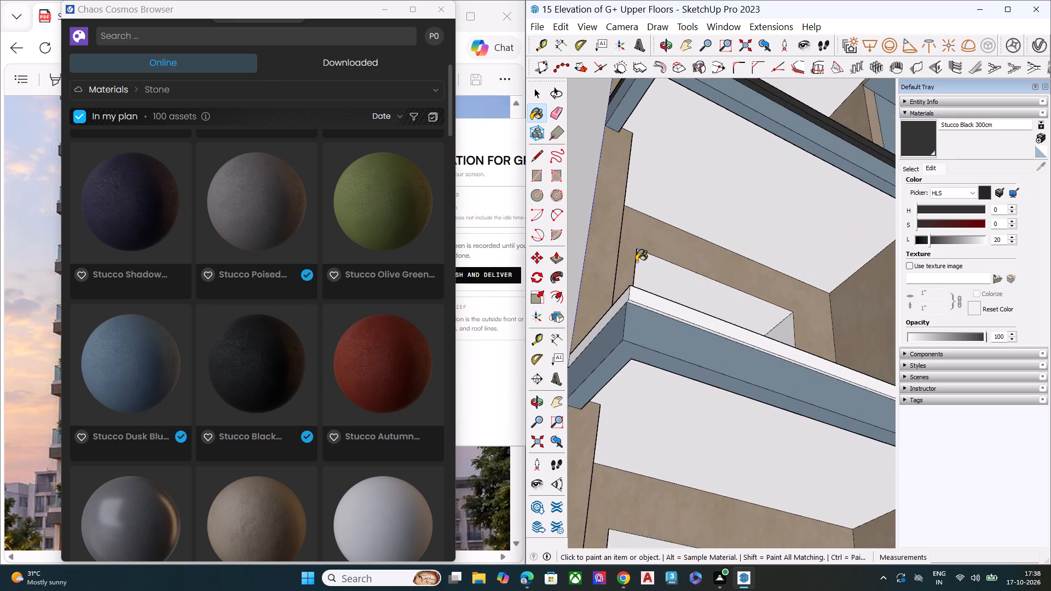
scroll(636, 262, "up", 2)
left_click(622, 303)
left_click(646, 304)
middle_click_drag(656, 293, 667, 227)
scroll(672, 229, "up", 6)
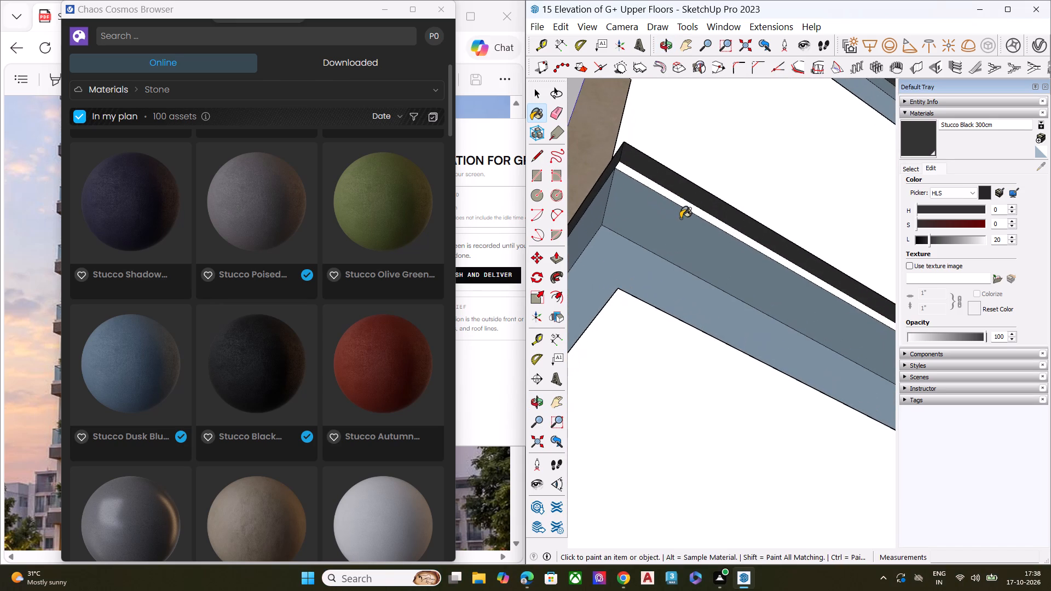
left_click(691, 206)
scroll(628, 168, "down", 10)
Paint the raised white edge strips and thin ledge above the lowest left-bay balcony slab with Stucco Black 300cm.
scroll(665, 148, "up", 1)
scroll(665, 148, "down", 5)
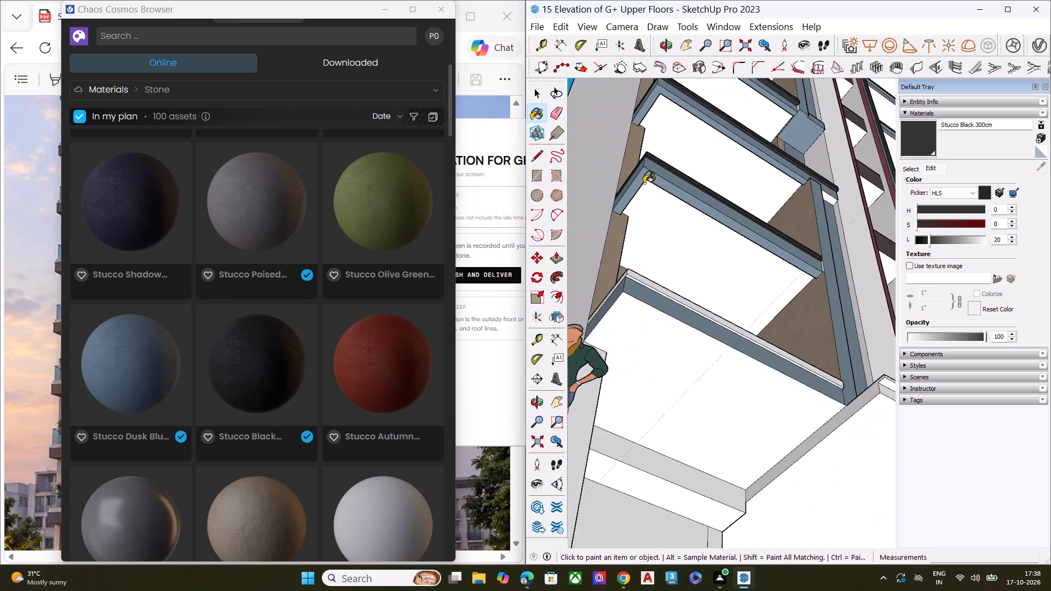
scroll(644, 183, "down", 1)
scroll(620, 286, "up", 9)
scroll(627, 260, "down", 1)
scroll(627, 260, "up", 3)
left_click(631, 256)
left_click(645, 253)
left_click(650, 266)
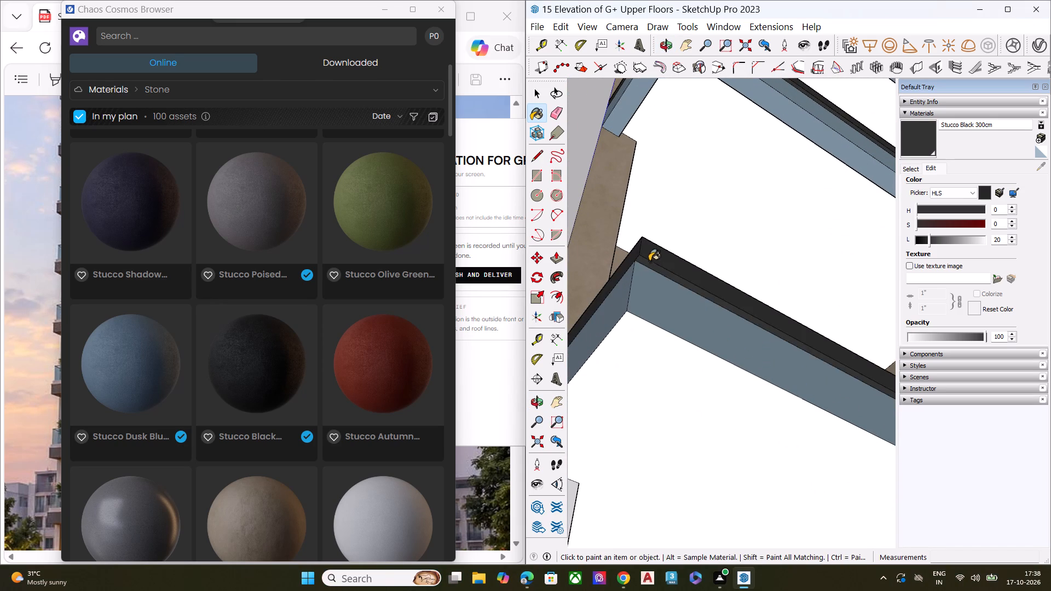
scroll(642, 251, "down", 4)
Paint the thin ledges under the front edge strips of the two lowest right-bay balcony slabs with Stucco Black 300cm.
middle_click_drag(686, 263, 584, 322)
scroll(606, 276, "down", 2)
scroll(606, 276, "up", 1)
scroll(606, 276, "down", 4)
scroll(606, 276, "up", 1)
scroll(628, 259, "down", 5)
scroll(628, 259, "up", 1)
scroll(628, 260, "down", 4)
scroll(684, 236, "down", 1)
scroll(684, 236, "up", 1)
scroll(684, 237, "down", 4)
middle_click_drag(729, 240, 697, 273)
scroll(717, 207, "up", 8)
scroll(627, 182, "down", 1)
scroll(626, 183, "up", 1)
scroll(624, 184, "down", 4)
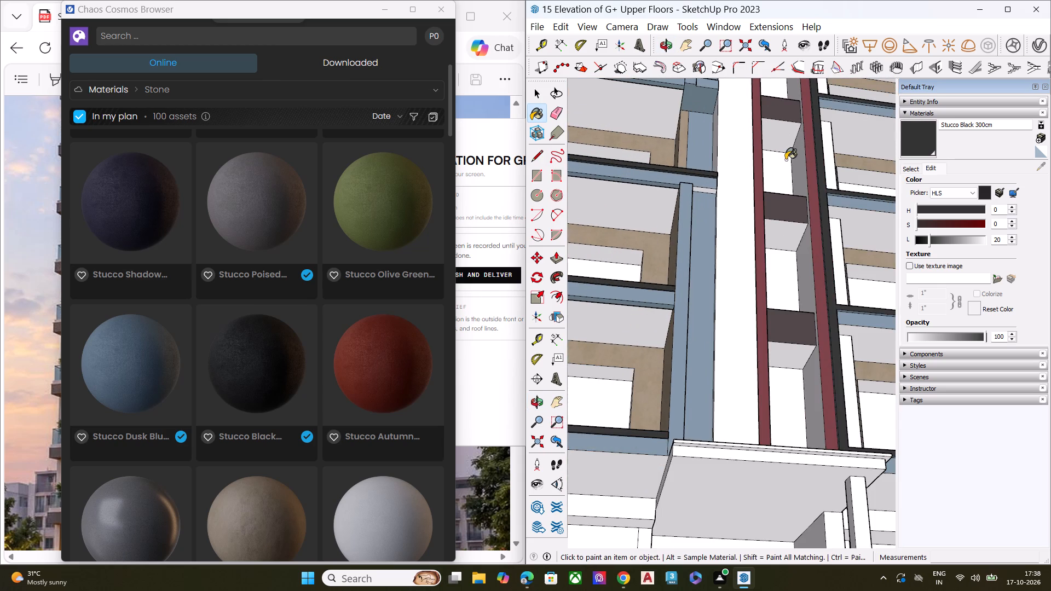
middle_click_drag(786, 160, 563, 320)
middle_click_drag(656, 334, 611, 411)
middle_click_drag(682, 323, 683, 225)
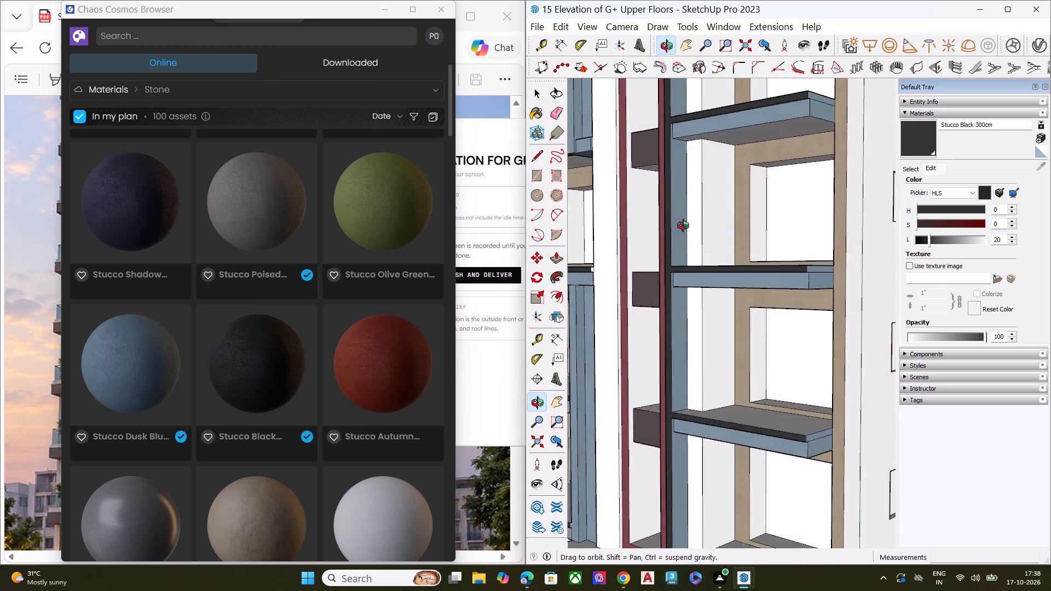
middle_click_drag(683, 225, 701, 68)
scroll(710, 282, "up", 7)
middle_click_drag(754, 322, 766, 257)
scroll(766, 257, "up", 7)
left_click(760, 294)
scroll(723, 279, "down", 13)
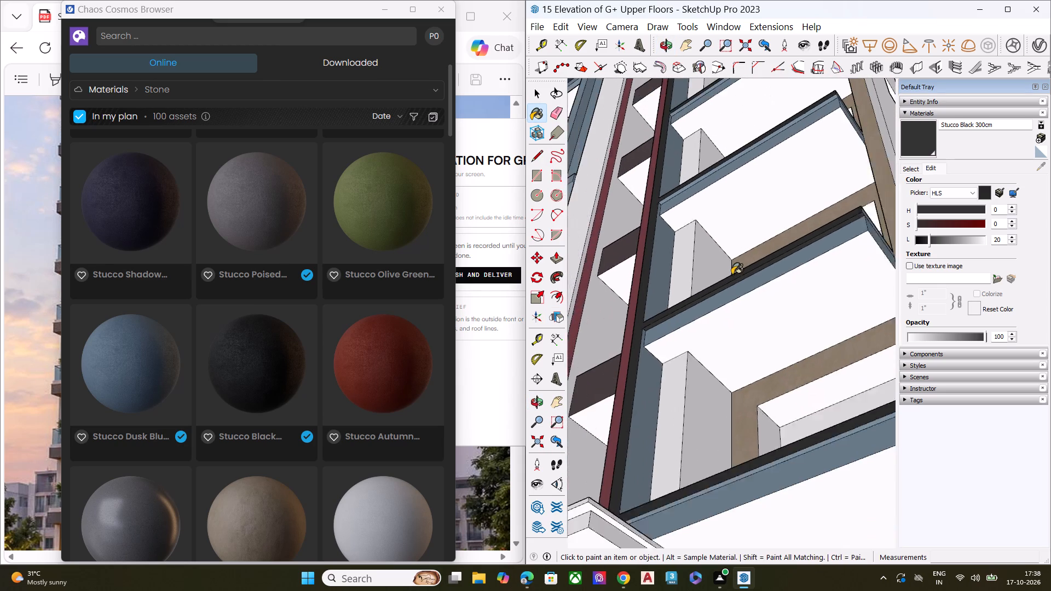
scroll(732, 275, "down", 3)
scroll(731, 377, "up", 8)
left_click(739, 471)
scroll(736, 393, "down", 6)
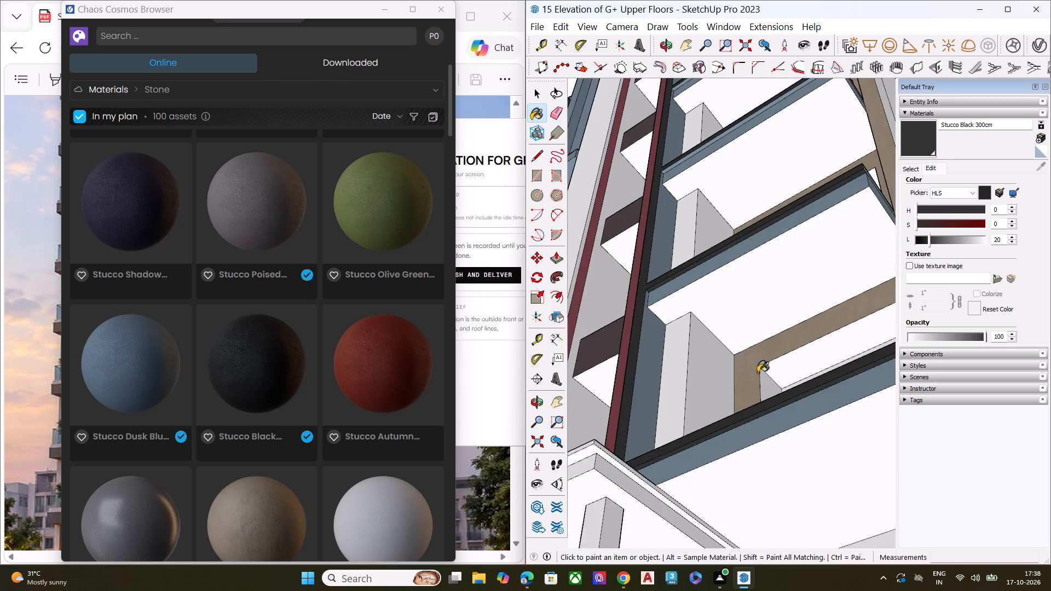
Paint the remaining thin ledge under the edge strip of another lower right-bay balcony slab with Stucco Black 300cm.
scroll(758, 373, "down", 2)
scroll(758, 373, "up", 1)
scroll(758, 373, "down", 4)
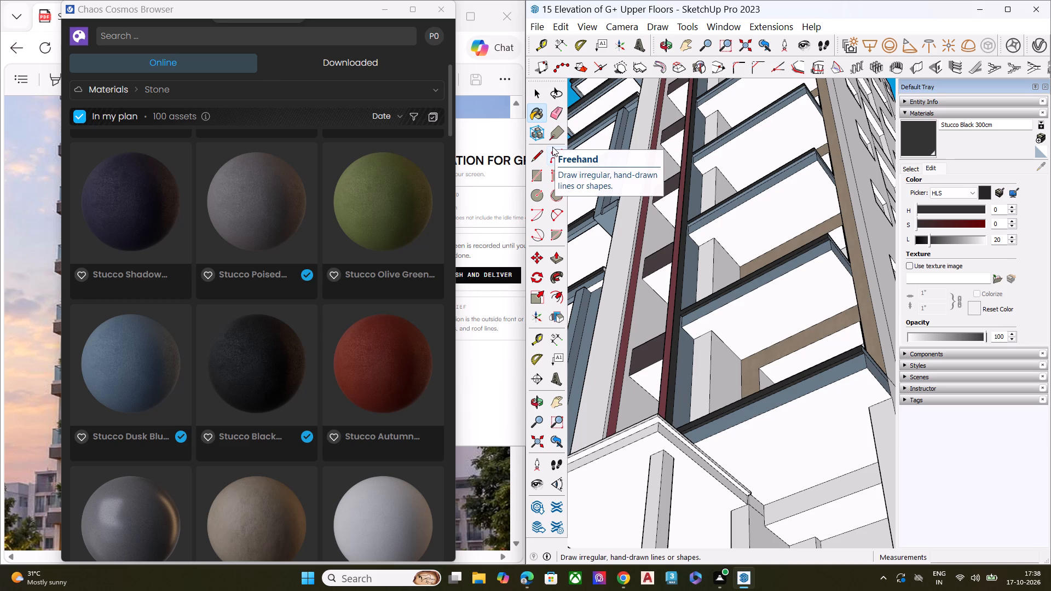
scroll(537, 176, "down", 3)
scroll(824, 152, "up", 5)
scroll(827, 149, "down", 1)
scroll(827, 149, "up", 5)
scroll(761, 157, "up", 1)
scroll(763, 157, "down", 2)
scroll(765, 157, "up", 6)
left_click(794, 160)
scroll(780, 174, "down", 10)
scroll(778, 221, "up", 1)
scroll(779, 221, "down", 1)
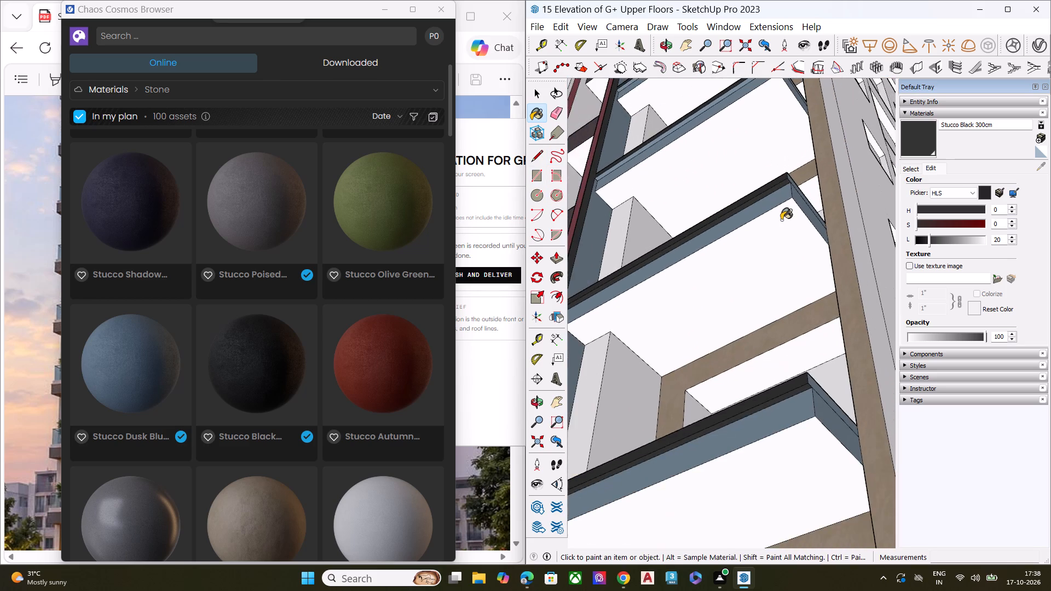
Paint the leftover edge strips at the outer corners of the lower right-bay balcony slabs, including the lowest one, with Stucco Black 300cm.
middle_click_drag(787, 205, 707, 334)
scroll(737, 299, "up", 5)
left_click(711, 336)
scroll(680, 245, "down", 3)
scroll(680, 245, "up", 1)
scroll(680, 245, "down", 6)
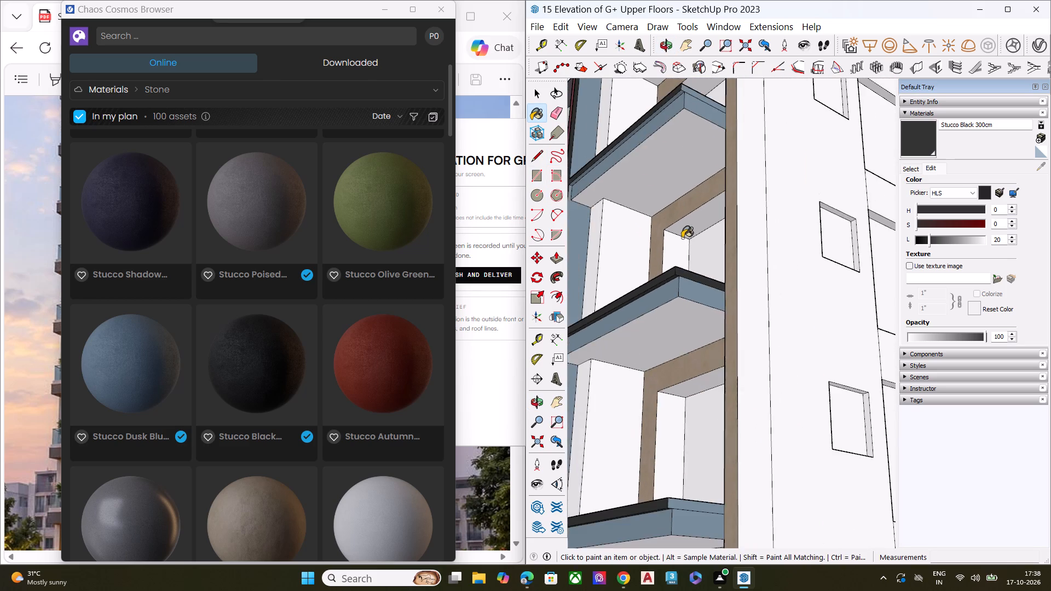
scroll(685, 233, "down", 4)
scroll(668, 415, "up", 6)
left_click(699, 350)
scroll(700, 344, "up", 1)
scroll(700, 344, "down", 6)
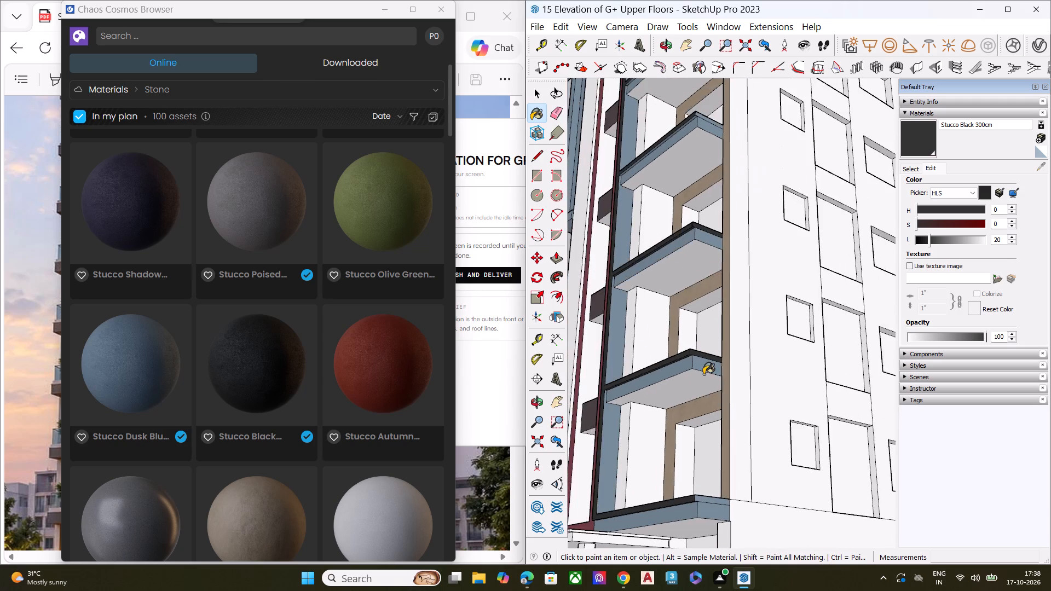
scroll(703, 374, "down", 9)
scroll(696, 459, "up", 5)
scroll(696, 462, "down", 1)
scroll(696, 462, "up", 4)
left_click(715, 441)
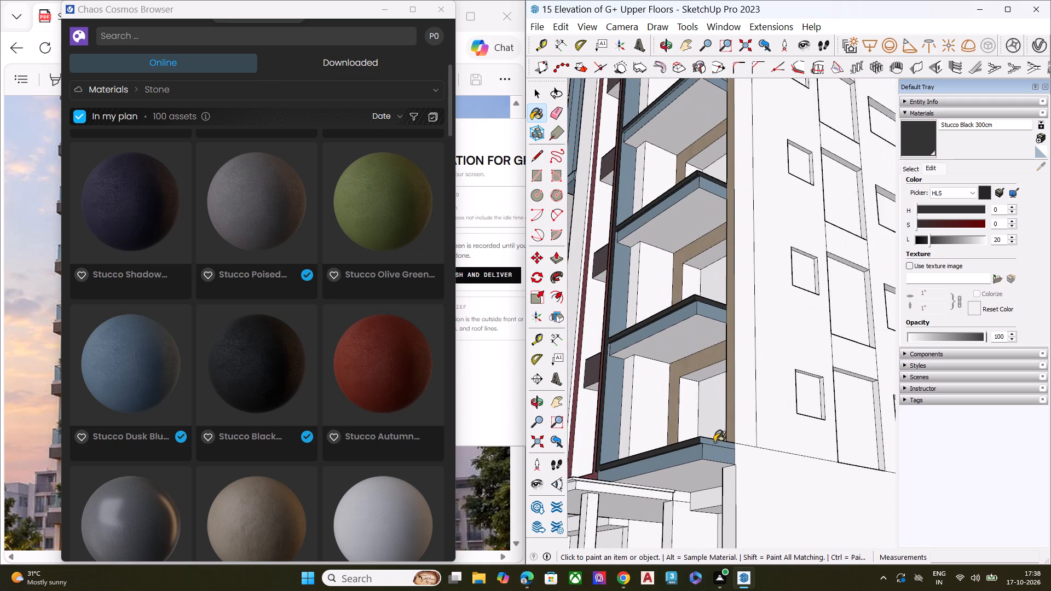
Paint the blue side edge strip and the thin ledge beneath it on a lower right-bay balcony slab with Stucco Black 300cm.
scroll(707, 430, "down", 2)
scroll(706, 430, "up", 1)
scroll(706, 430, "down", 2)
scroll(709, 191, "up", 1)
scroll(710, 179, "down", 1)
scroll(709, 174, "up", 5)
scroll(702, 105, "up", 10)
scroll(689, 190, "up", 4)
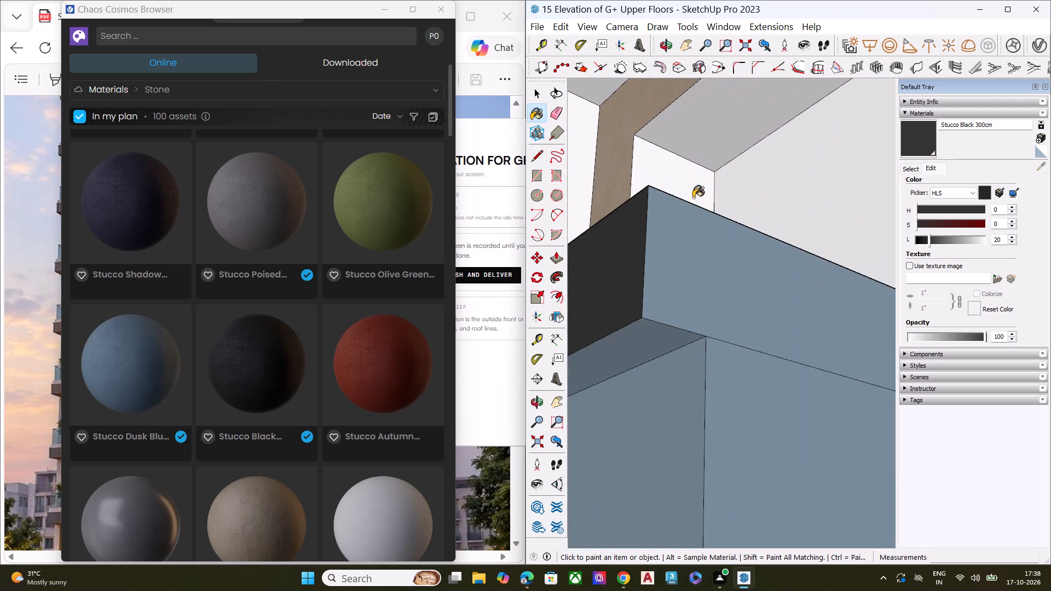
scroll(693, 198, "up", 2)
scroll(691, 241, "down", 8)
left_click(689, 285)
middle_click_drag(688, 322, 699, 241)
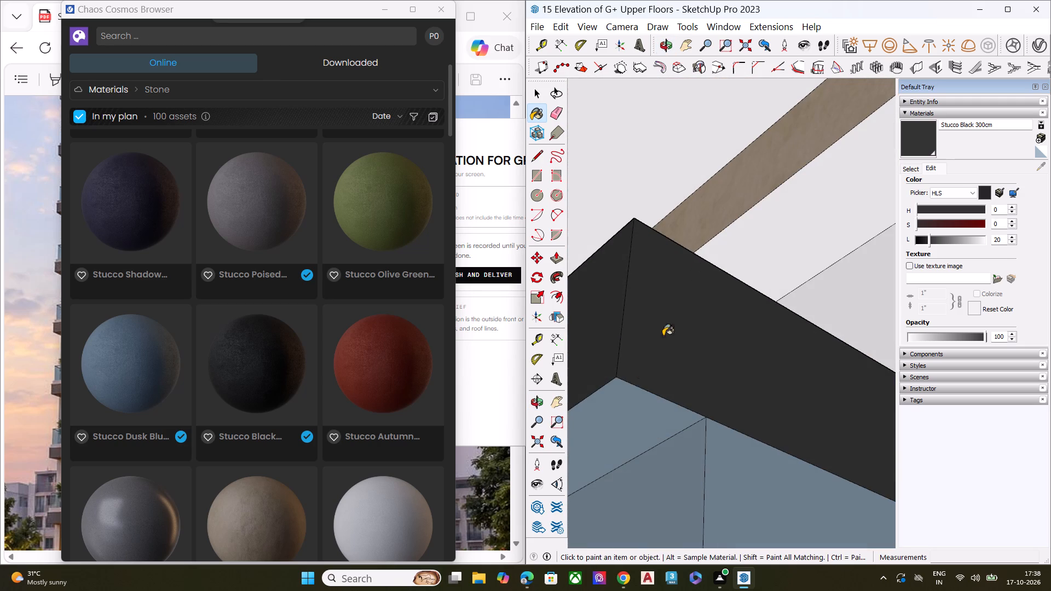
left_click(631, 397)
Paint the side edge strip and underside ledge of the next right-bay balcony slab up with Stucco Black 300cm.
scroll(651, 374, "down", 8)
scroll(744, 271, "up", 1)
scroll(744, 271, "down", 11)
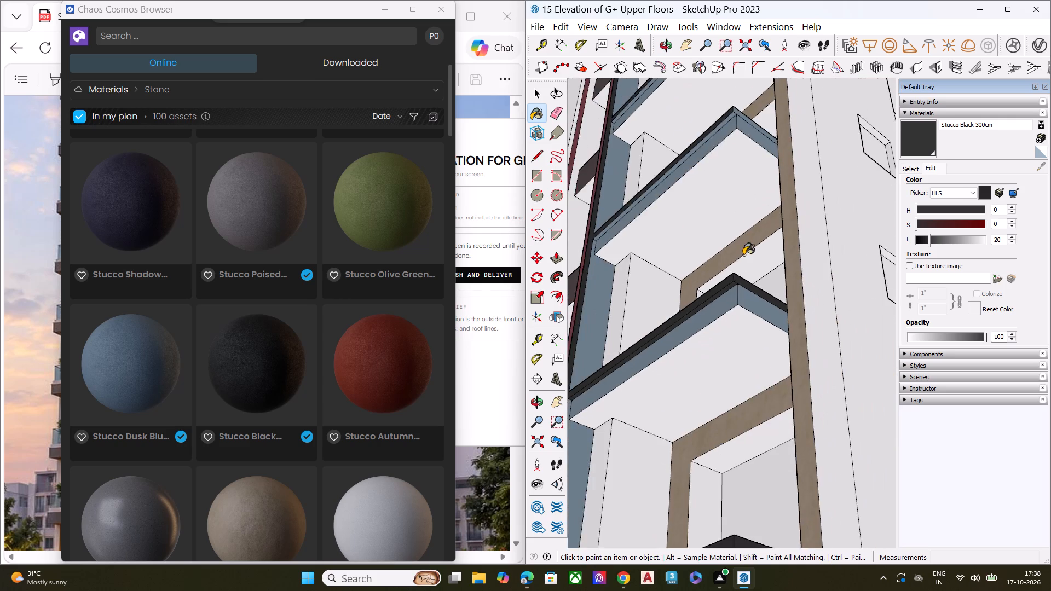
scroll(743, 255, "down", 6)
scroll(730, 164, "up", 18)
scroll(717, 281, "down", 7)
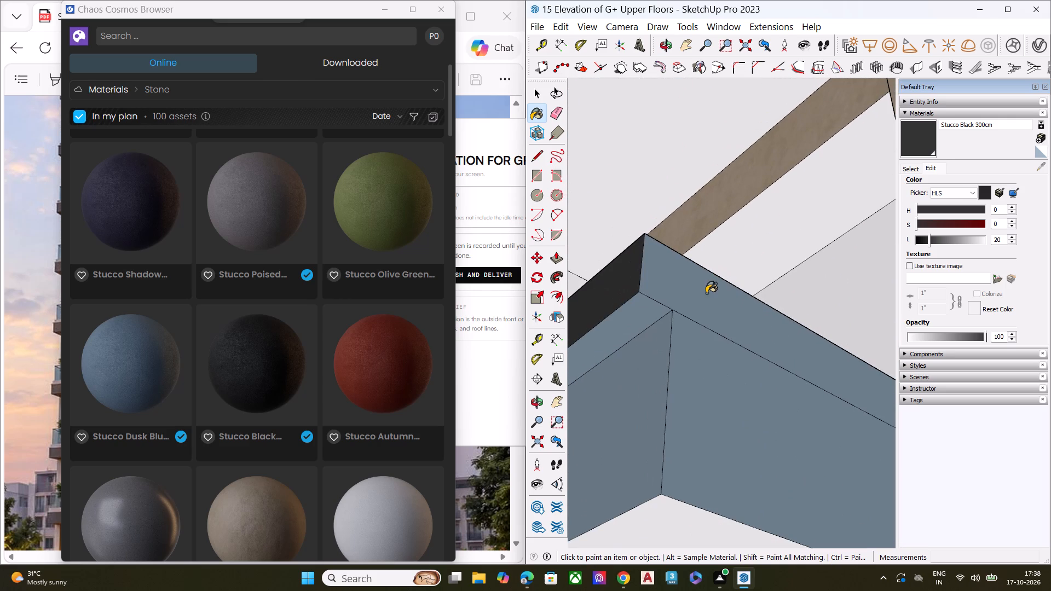
left_click(701, 295)
left_click(643, 309)
Paint the side edge strip and underside ledge of the following higher right-bay balcony slab with Stucco Black 300cm.
scroll(677, 301, "down", 20)
scroll(709, 294, "up", 1)
scroll(709, 294, "down", 2)
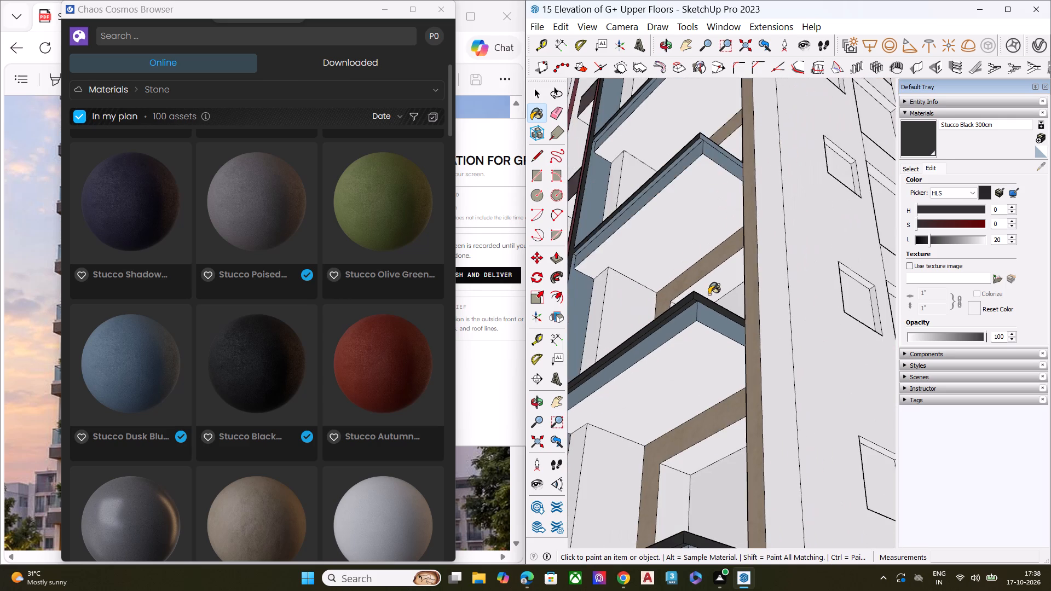
scroll(715, 173, "up", 8)
scroll(664, 118, "up", 11)
scroll(709, 173, "down", 8)
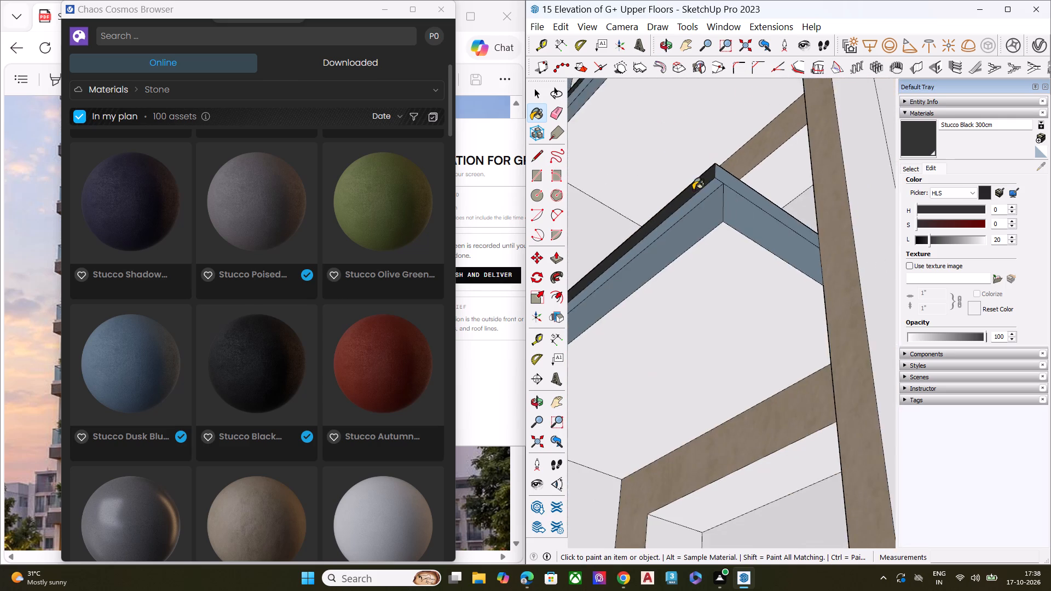
scroll(724, 198, "up", 8)
left_click(728, 150)
left_click(700, 176)
Continue one floor up, painting that right-bay balcony slab's side edge strip and underside ledge with Stucco Black 300cm.
scroll(700, 176, "down", 11)
scroll(706, 211, "up", 2)
scroll(706, 218, "down", 2)
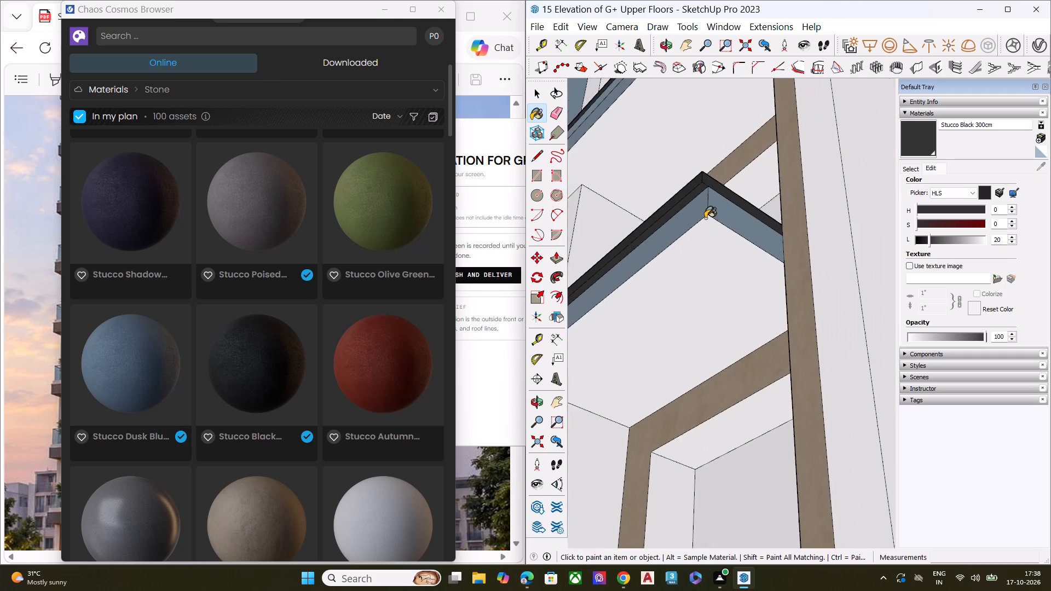
scroll(705, 218, "down", 13)
scroll(720, 137, "up", 7)
scroll(709, 128, "down", 1)
scroll(709, 128, "up", 2)
scroll(695, 141, "down", 1)
scroll(695, 141, "up", 10)
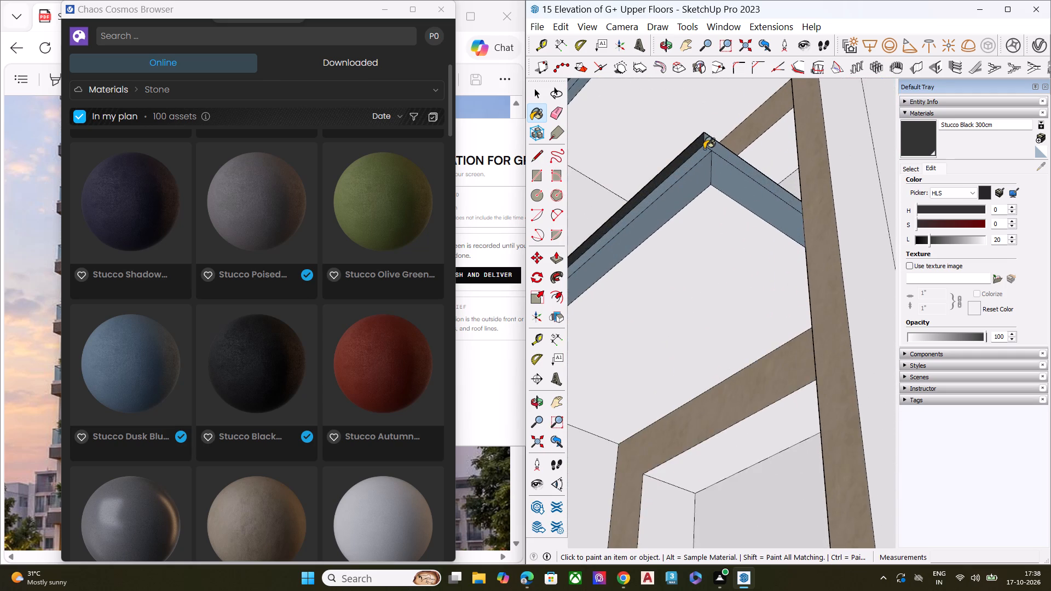
scroll(704, 149, "up", 4)
left_click(721, 141)
left_click(705, 157)
Paint the remaining blue side edge strip and underside ledge on the next upper right-bay balcony slab with Stucco Black 300cm.
scroll(663, 224, "down", 4)
scroll(661, 236, "up", 1)
scroll(661, 236, "down", 11)
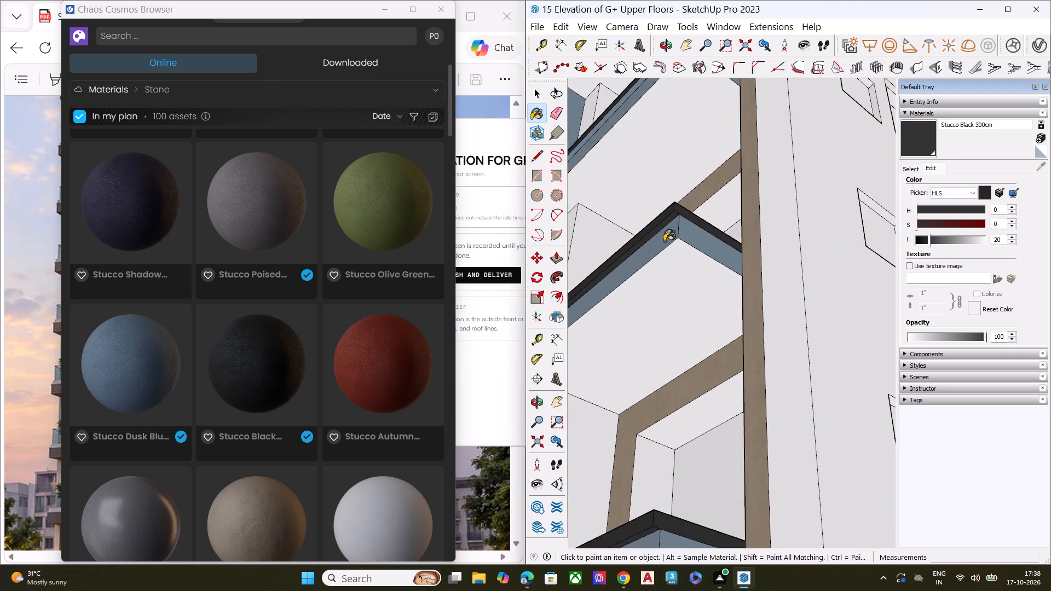
scroll(664, 241, "down", 4)
scroll(671, 237, "up", 2)
scroll(671, 237, "down", 5)
scroll(671, 237, "up", 1)
scroll(671, 237, "down", 4)
scroll(682, 153, "up", 6)
scroll(681, 144, "down", 1)
scroll(681, 144, "up", 5)
scroll(667, 119, "down", 1)
scroll(667, 119, "up", 2)
scroll(667, 119, "down", 1)
scroll(667, 119, "up", 8)
scroll(685, 141, "down", 2)
scroll(685, 143, "up", 3)
left_click(702, 215)
left_click(695, 268)
Paint the front face of the tall blue frame around the central rooftop opening with Stucco Black 300cm.
scroll(659, 237, "down", 5)
scroll(659, 237, "up", 1)
scroll(659, 237, "down", 5)
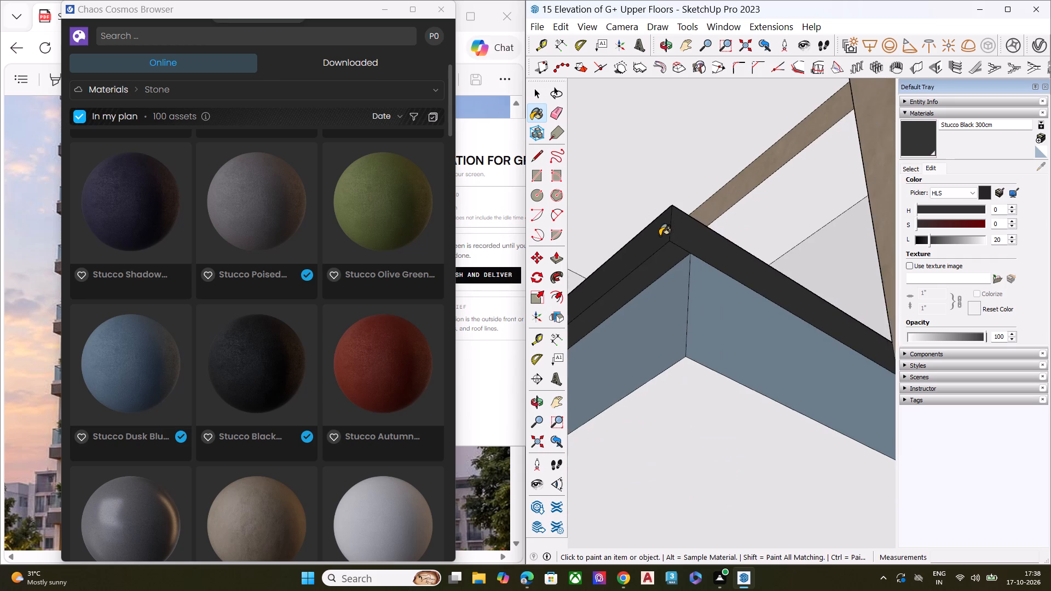
scroll(660, 236, "down", 1)
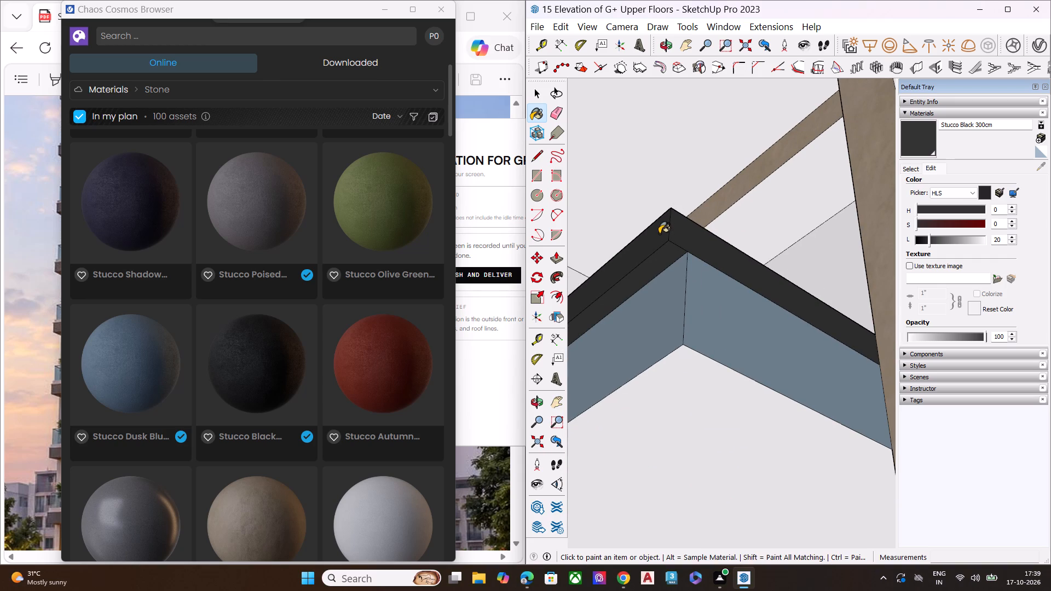
scroll(689, 215, "down", 13)
scroll(689, 215, "up", 2)
scroll(689, 215, "down", 8)
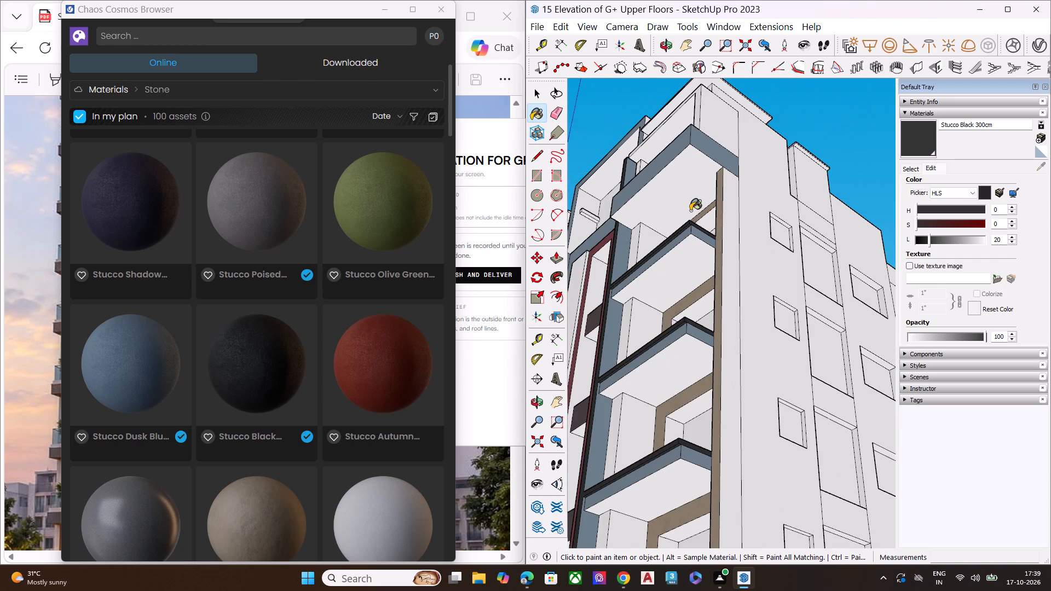
scroll(688, 196, "down", 6)
middle_click_drag(697, 213, 747, 439)
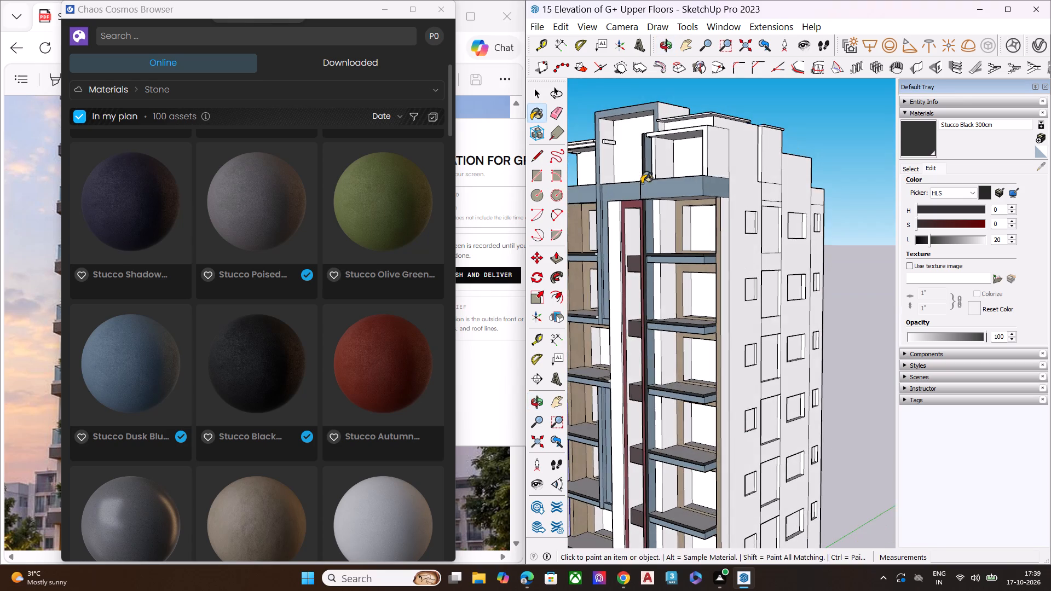
middle_click_drag(642, 183, 813, 233)
scroll(642, 90, "up", 3)
scroll(663, 104, "down", 7)
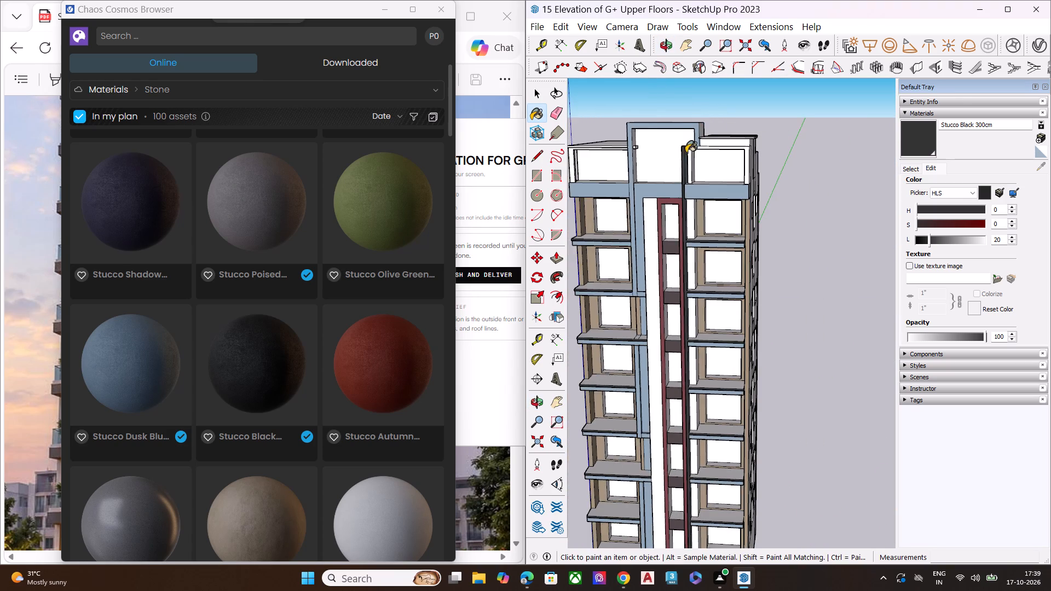
scroll(638, 117, "up", 3)
left_click(627, 130)
Apply Stucco Black 300cm to the lower sections of the vertical strip beside the left-bay balconies.
scroll(677, 125, "down", 6)
middle_click_drag(692, 159, 703, 119)
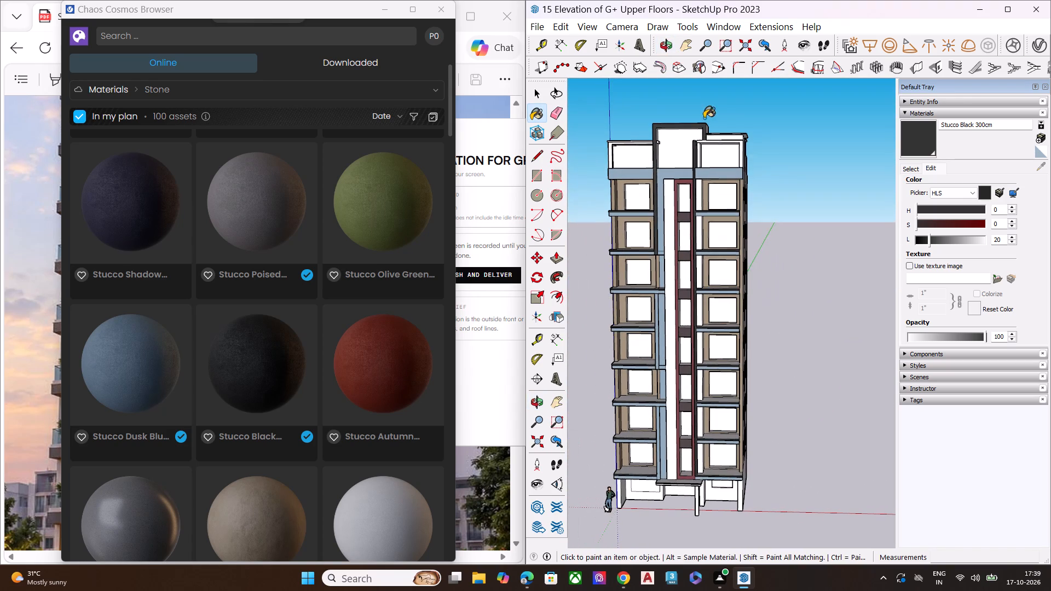
scroll(657, 355, "up", 7)
left_click(656, 279)
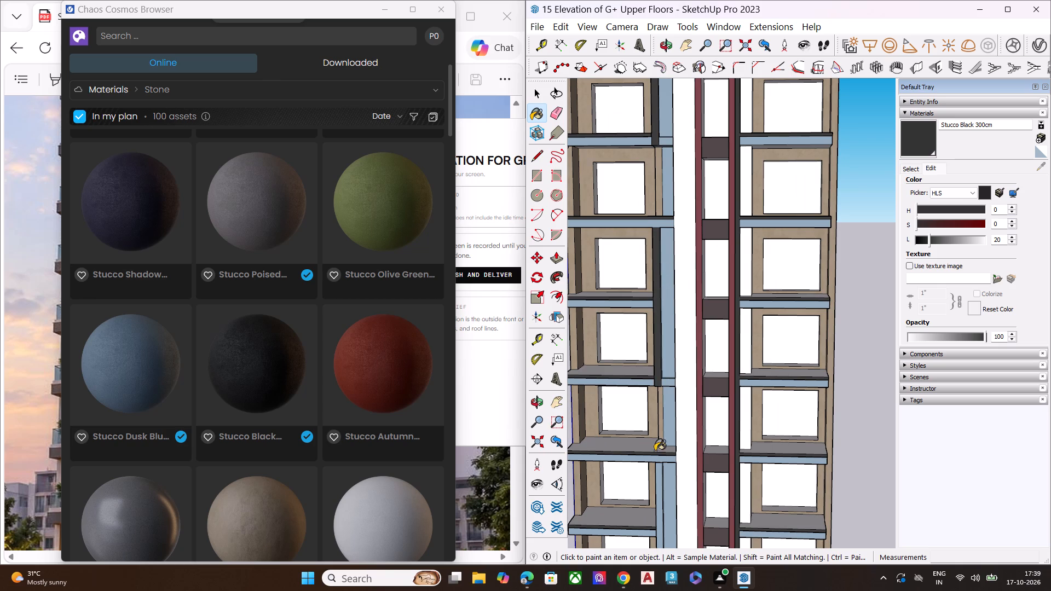
left_click(659, 483)
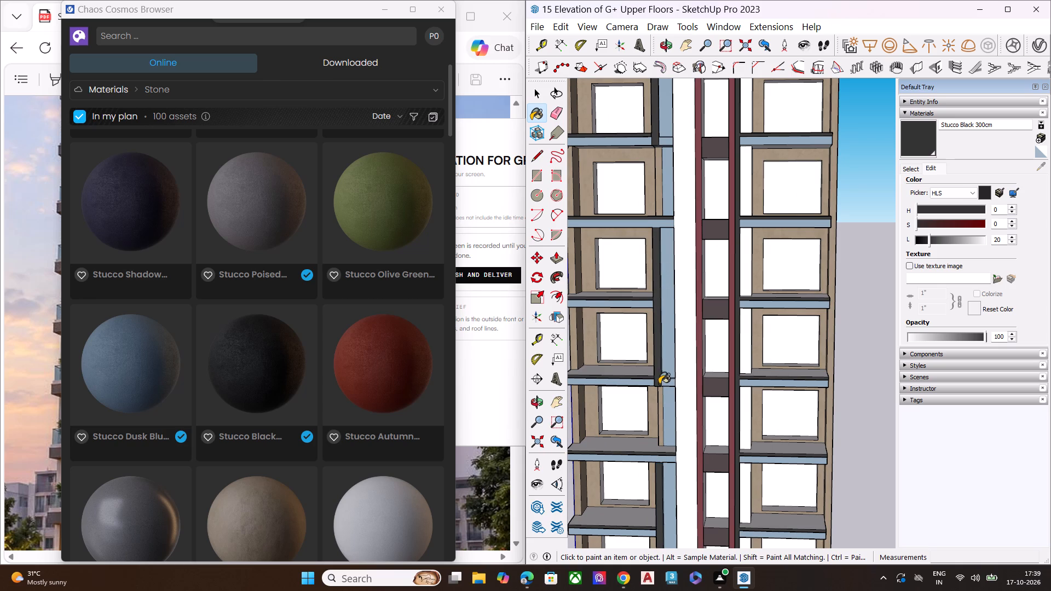
Examine the tower's front, rooftop frames and side elevation for surfaces that still need a material.
scroll(734, 298, "down", 6)
middle_click_drag(655, 306, 608, 313)
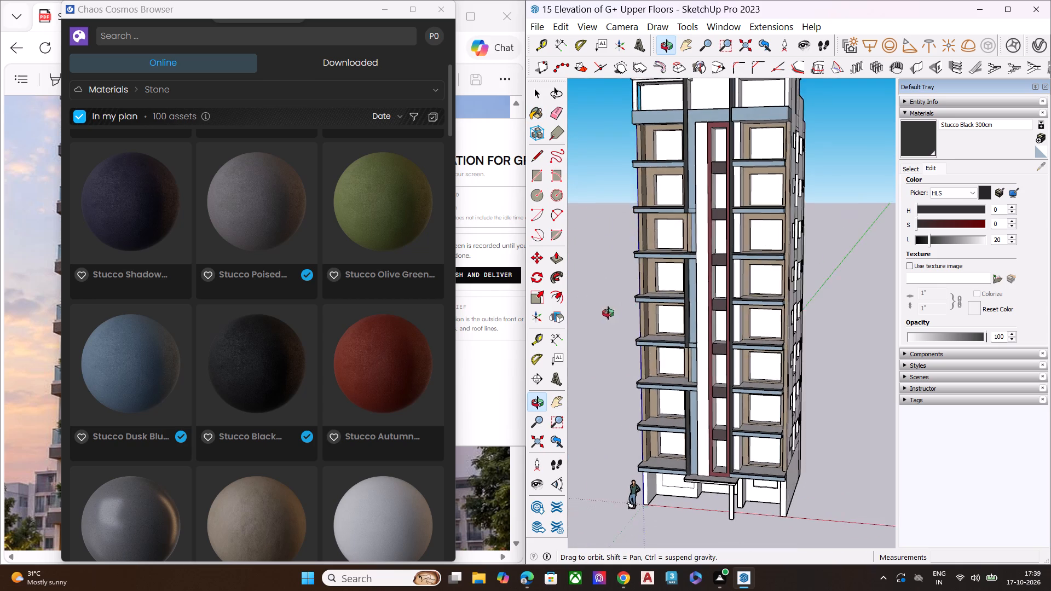
middle_click_drag(608, 313, 518, 312)
scroll(710, 298, "up", 3)
scroll(752, 301, "down", 5)
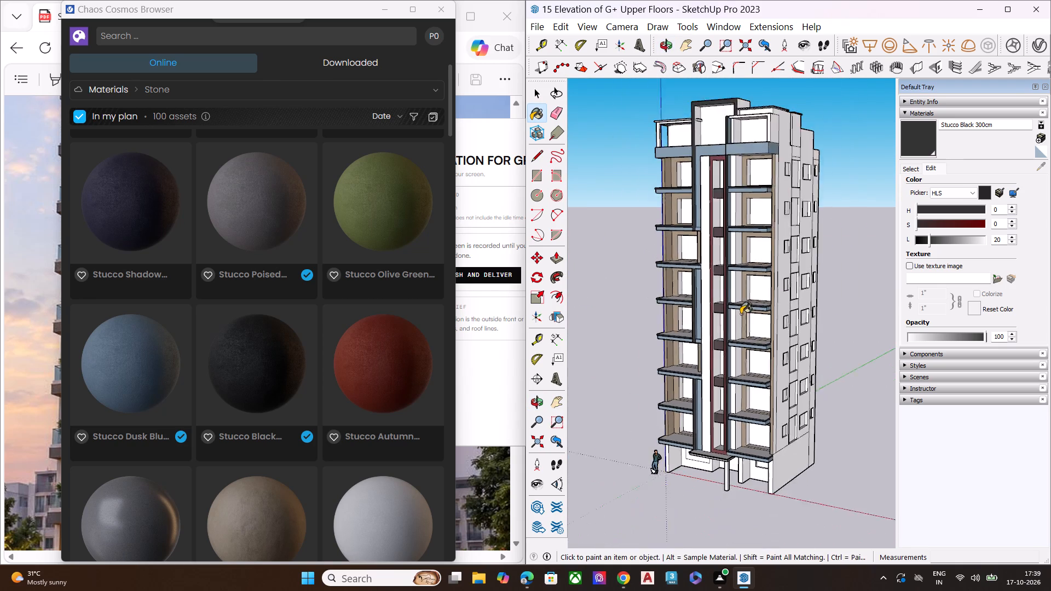
scroll(741, 314, "down", 1)
scroll(750, 135, "up", 12)
scroll(734, 155, "down", 4)
scroll(604, 196, "up", 2)
scroll(602, 196, "down", 1)
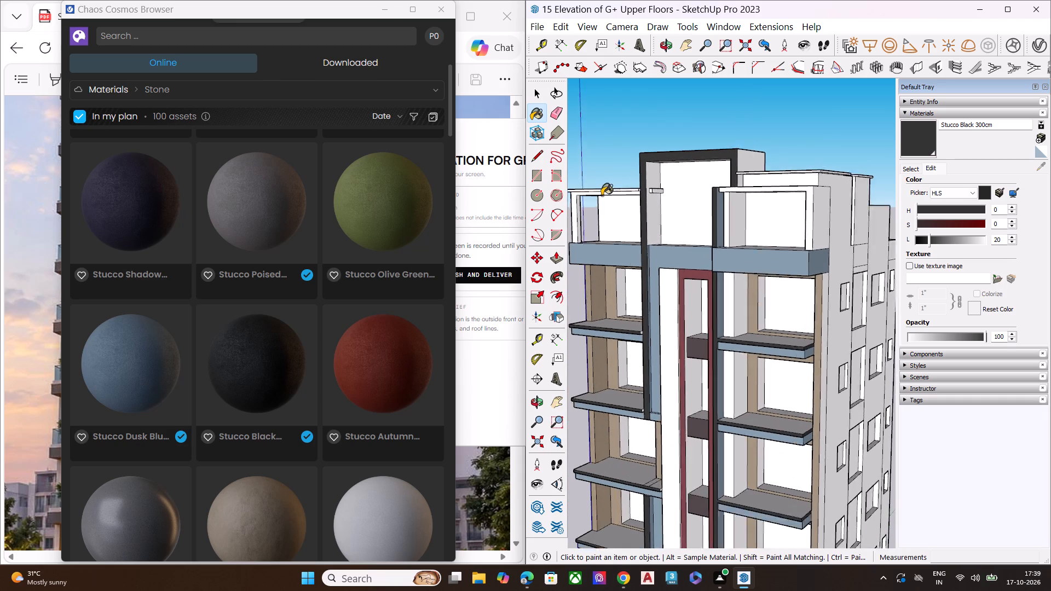
scroll(600, 195, "up", 4)
scroll(637, 204, "down", 6)
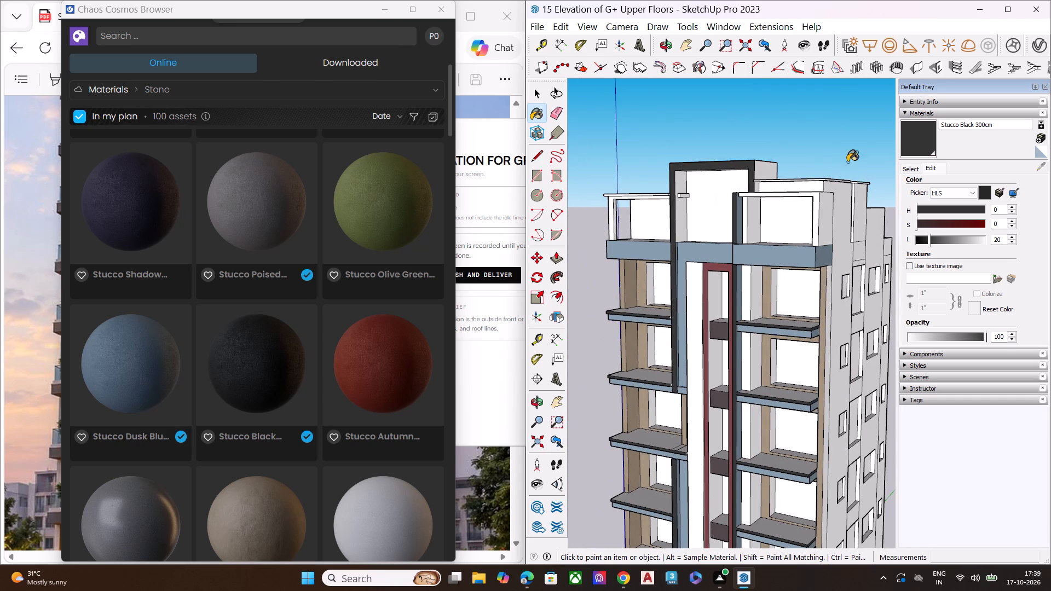
scroll(841, 189, "down", 8)
middle_click_drag(714, 366, 754, 300)
middle_click_drag(698, 354, 736, 347)
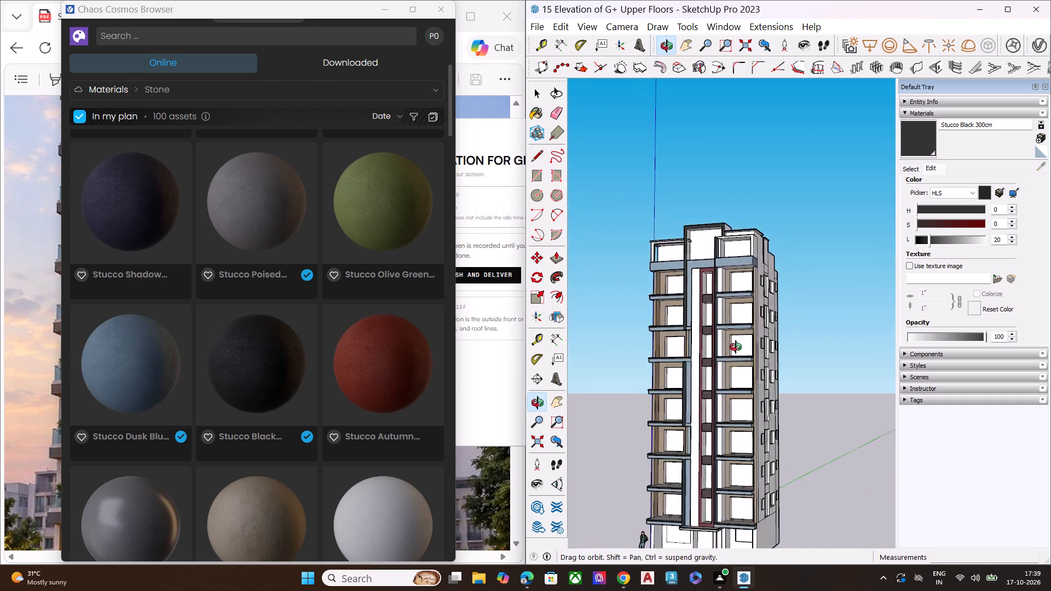
middle_click_drag(736, 347, 637, 355)
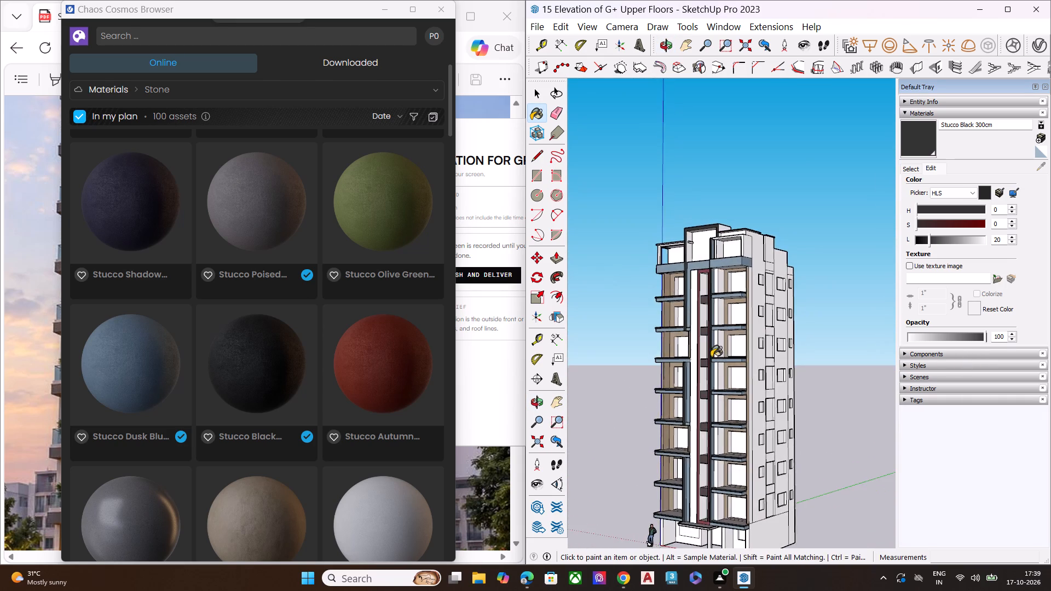
scroll(779, 338, "up", 4)
scroll(774, 334, "down", 2)
scroll(774, 333, "up", 5)
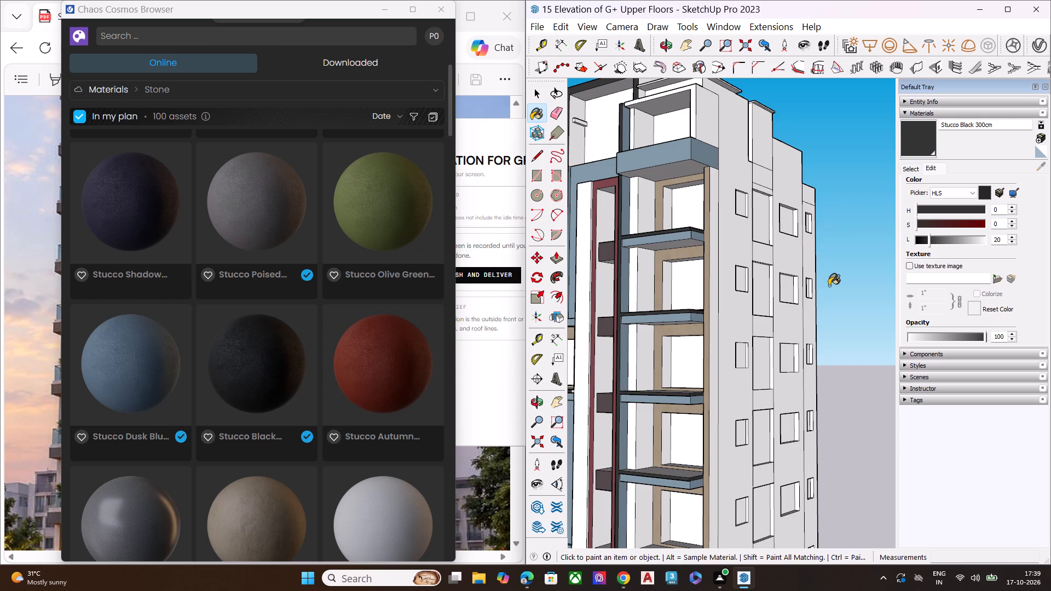
Pick Stucco Dusk Blue 300cm from the V-Ray scene materials and paint the front and rear windowed walls of the side elevation.
key("space")
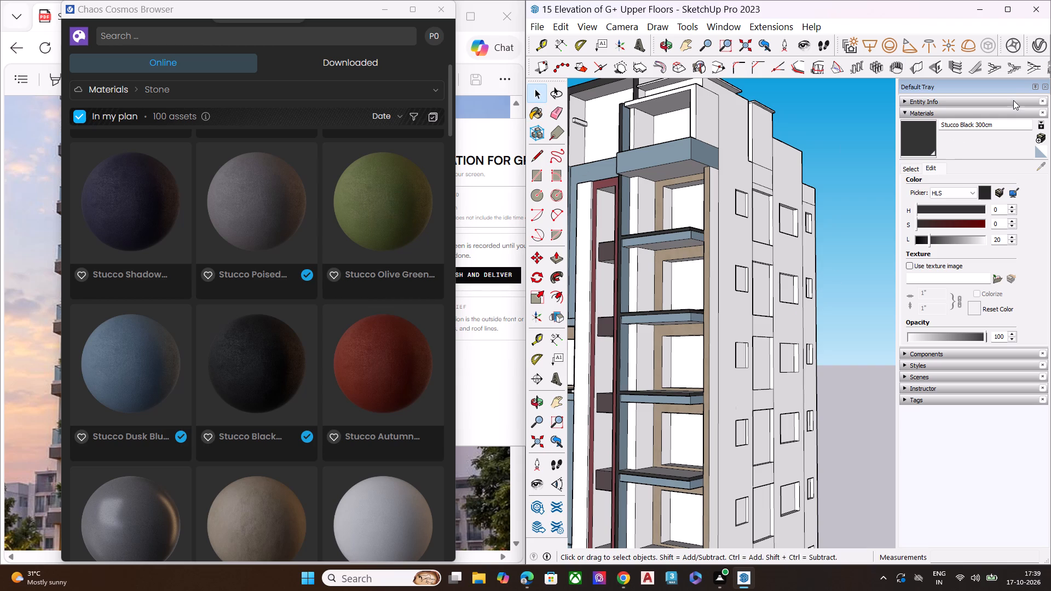
left_click(1035, 47)
left_click(161, 378)
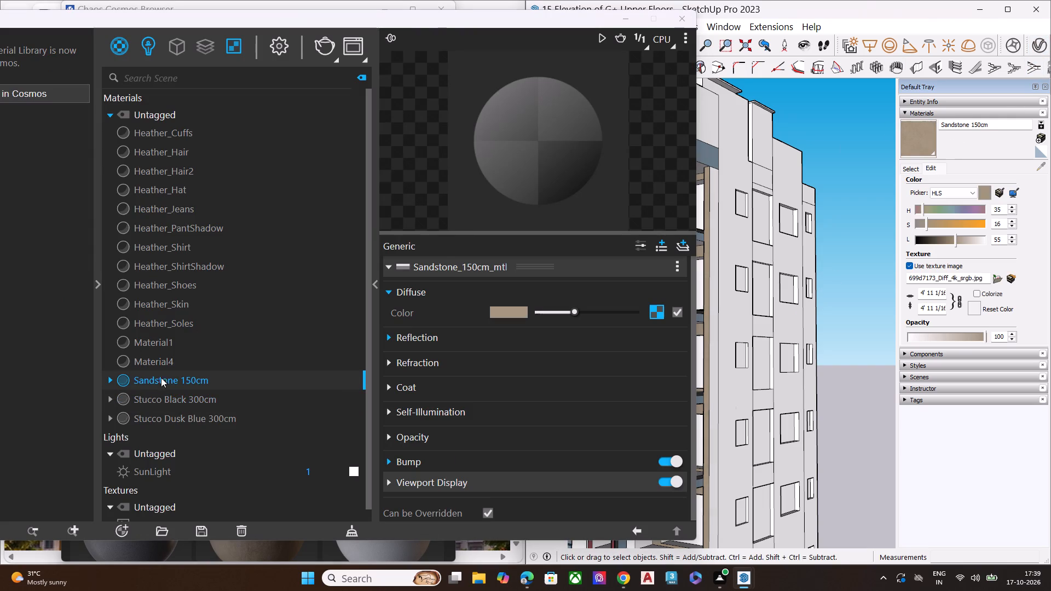
left_click(177, 394)
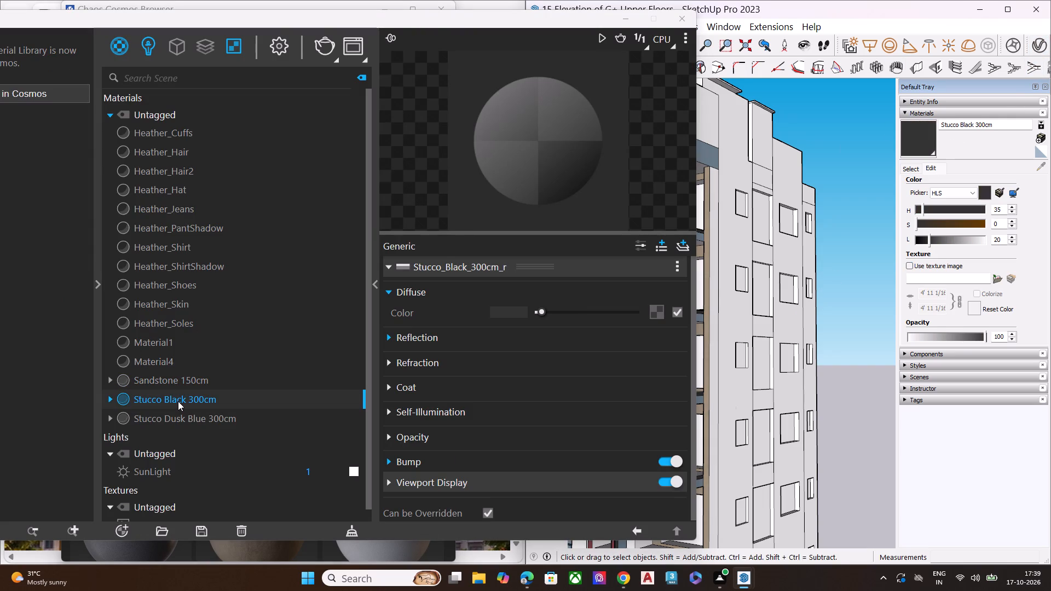
left_click(176, 420)
left_click(171, 420)
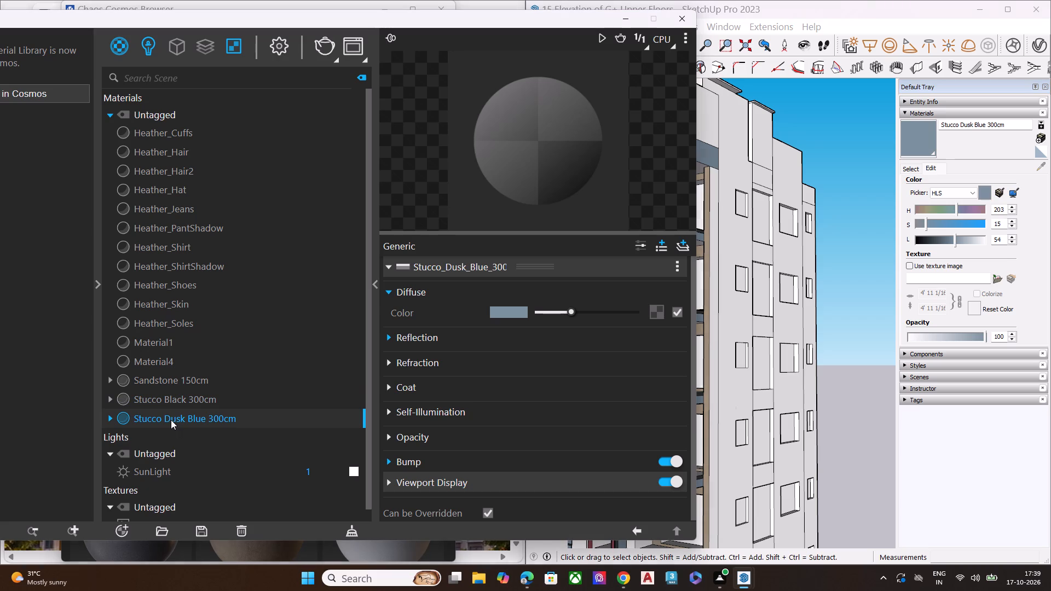
left_click(683, 13)
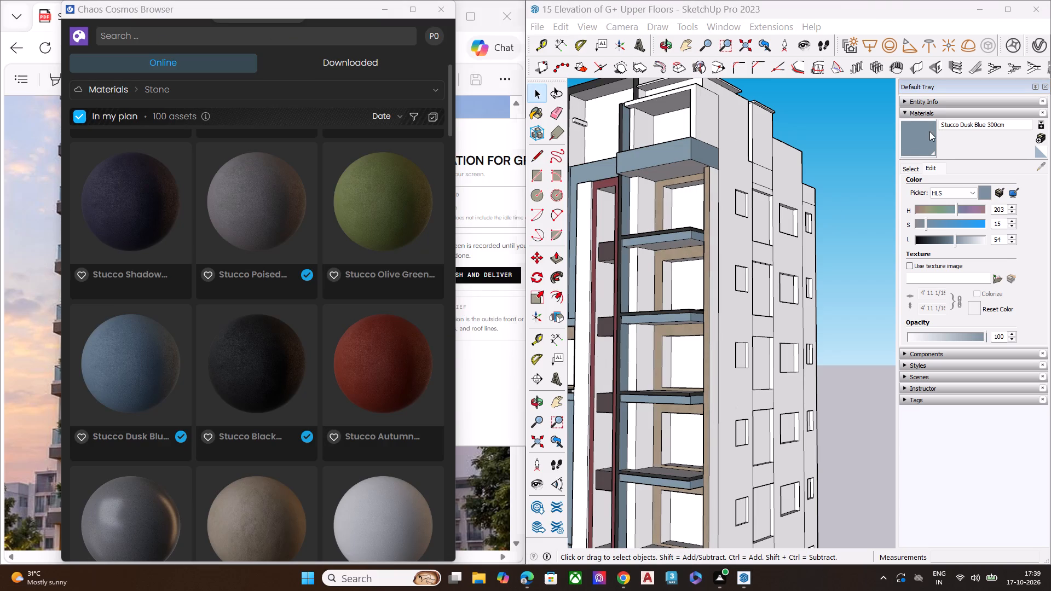
left_click(929, 131)
left_click(920, 134)
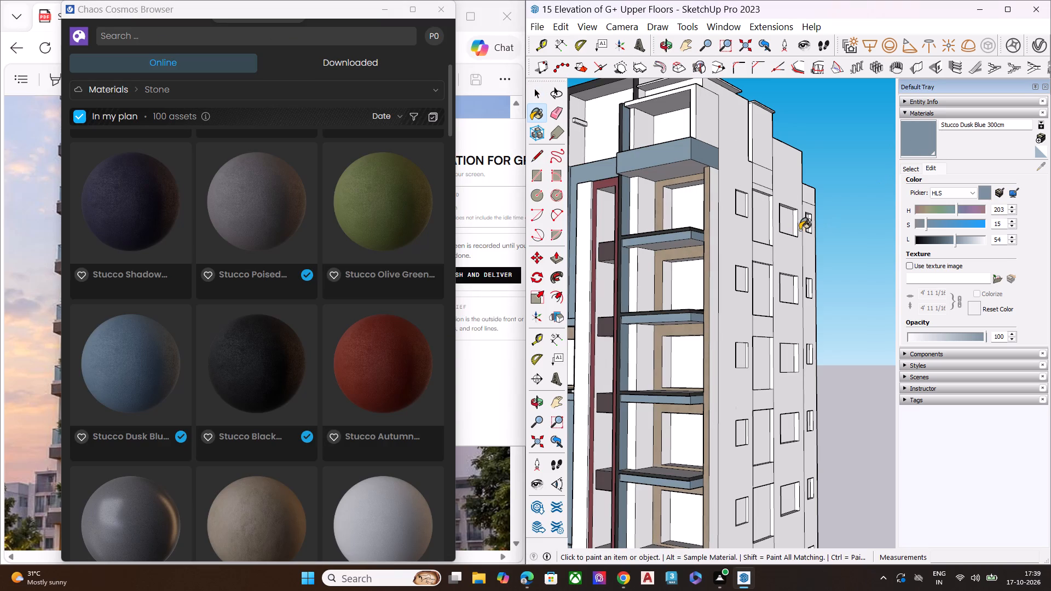
left_click(787, 258)
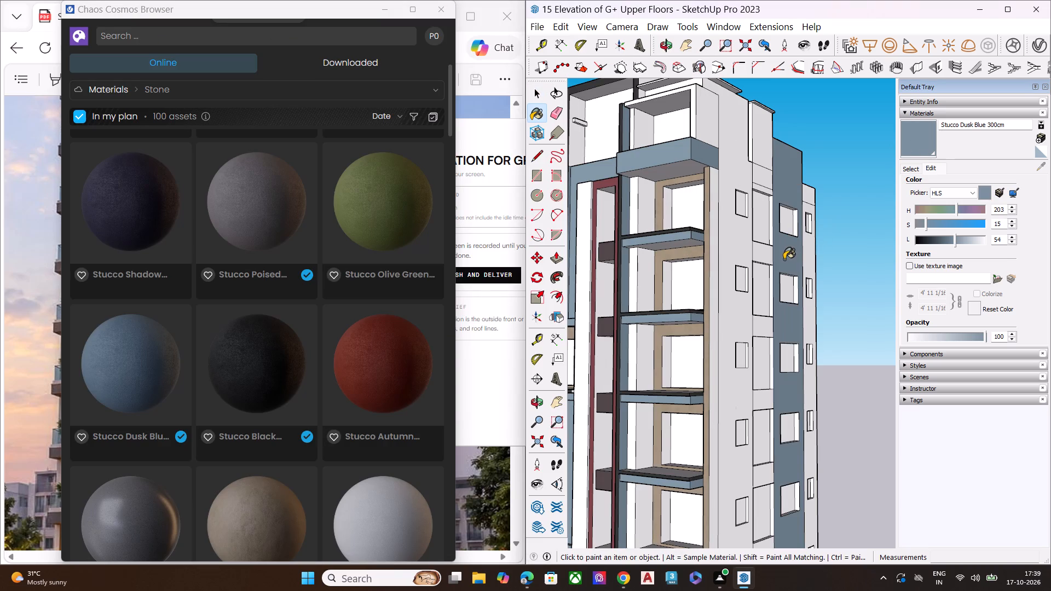
left_click(734, 259)
key("space")
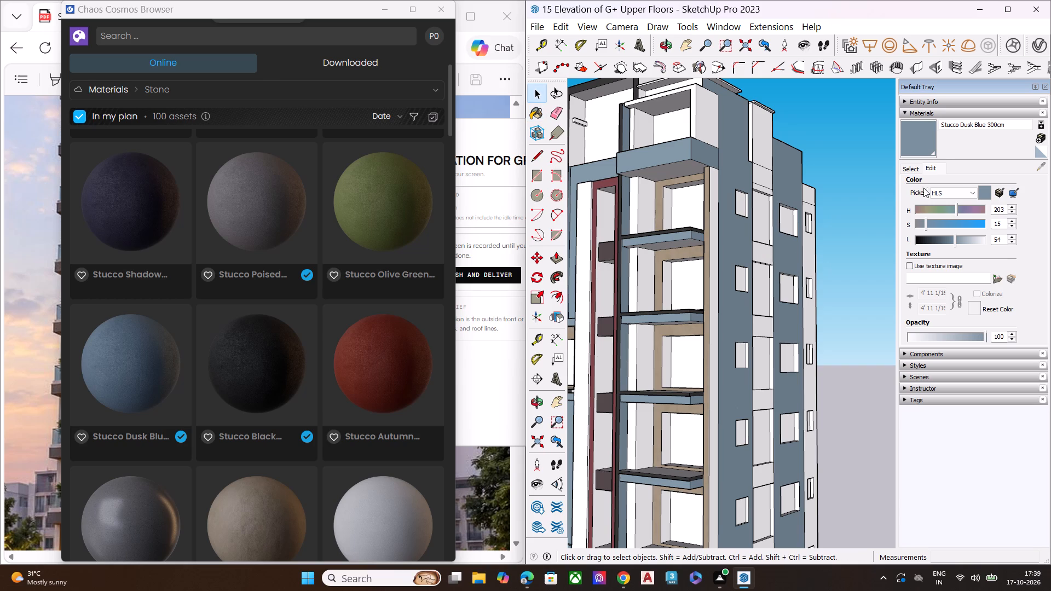
Paint the narrow wall strip between the right-bay balconies and the side wall with Stucco Dusk Blue 300cm.
left_click(914, 139)
left_click(713, 215)
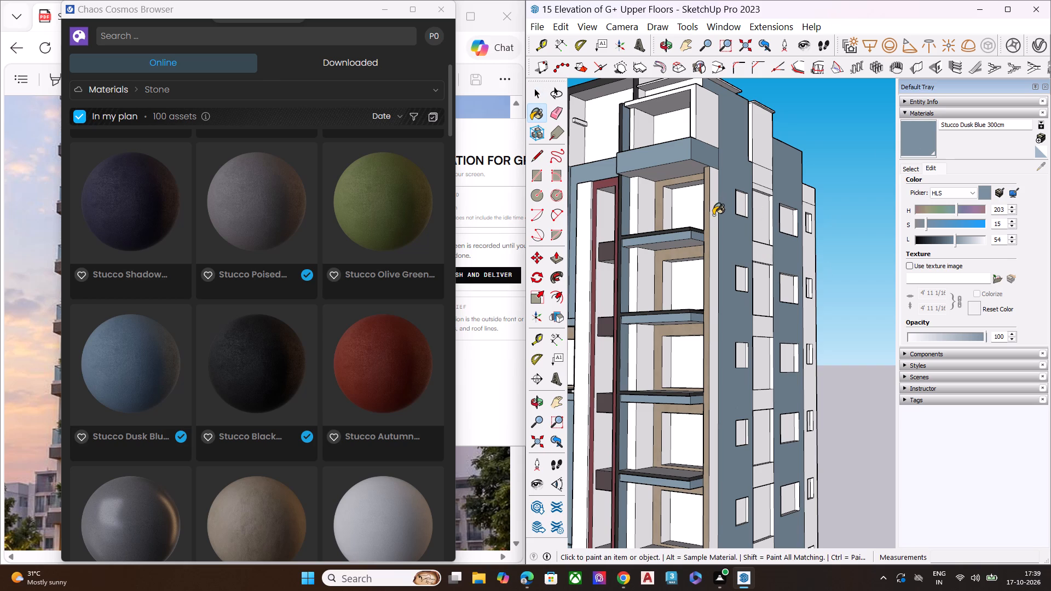
scroll(816, 236, "down", 7)
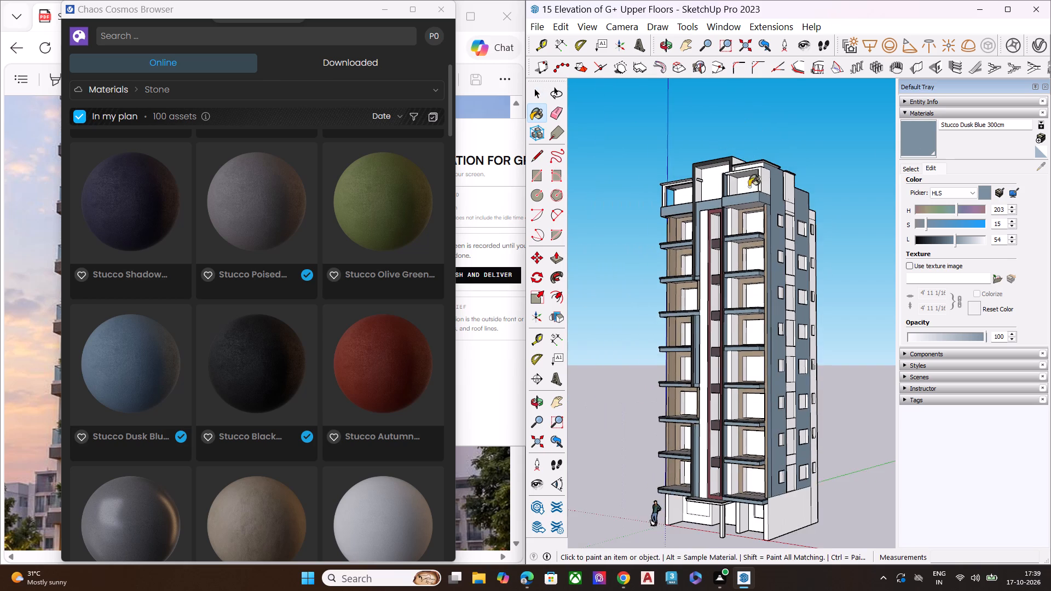
scroll(734, 169, "up", 1)
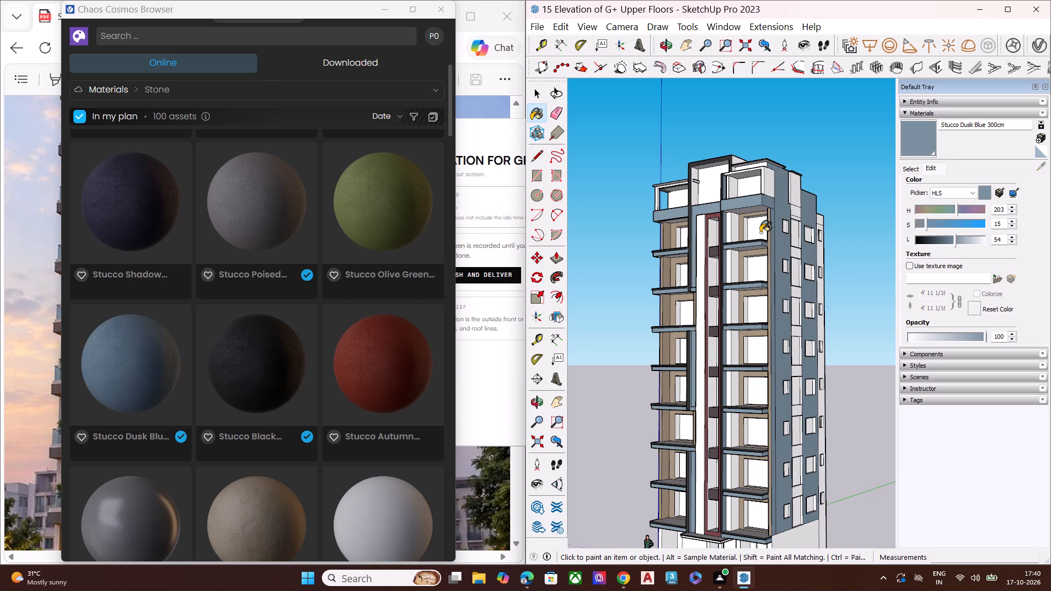
Examine the tower's front and the right-bay balconies for wall surfaces that still need a material.
scroll(734, 257, "down", 5)
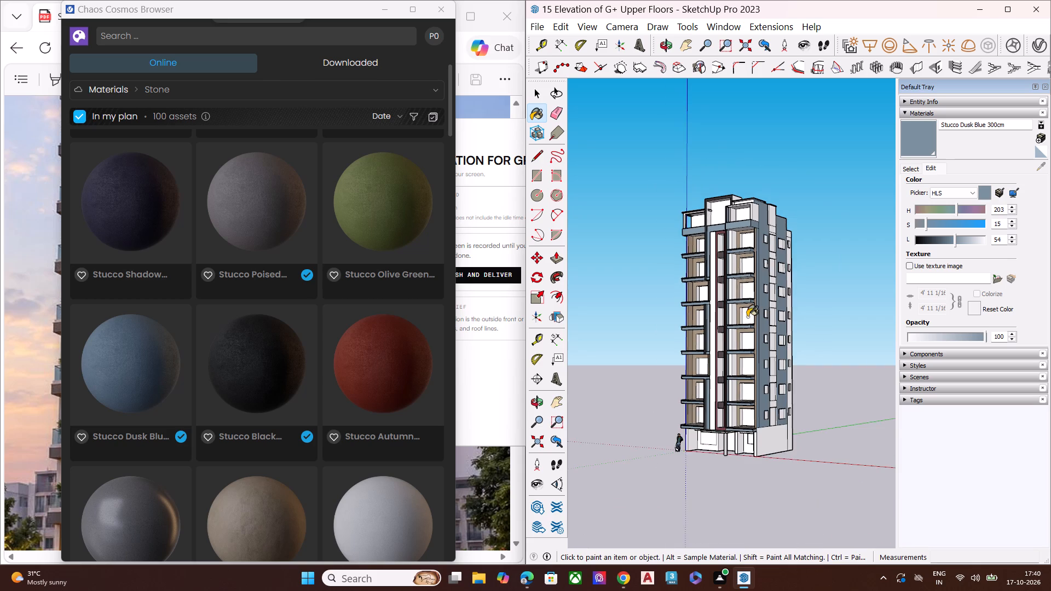
middle_click_drag(747, 317, 802, 292)
scroll(727, 370, "up", 2)
scroll(725, 372, "down", 1)
scroll(724, 375, "up", 1)
scroll(724, 375, "down", 2)
scroll(721, 379, "up", 7)
scroll(693, 412, "down", 3)
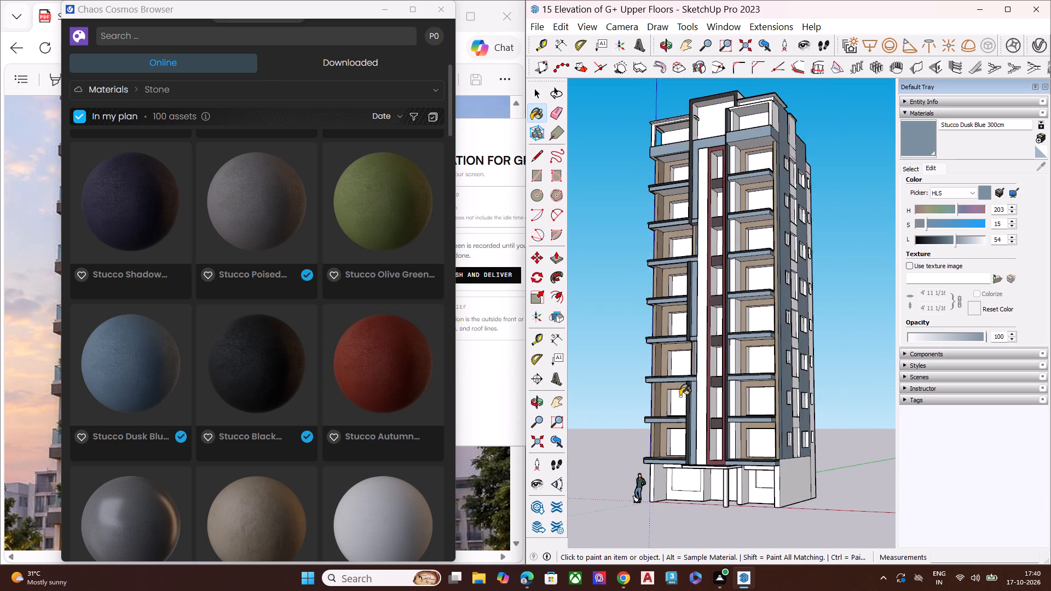
middle_click_drag(688, 380, 566, 477)
scroll(703, 259, "up", 4)
scroll(733, 216, "down", 1)
scroll(733, 216, "up", 3)
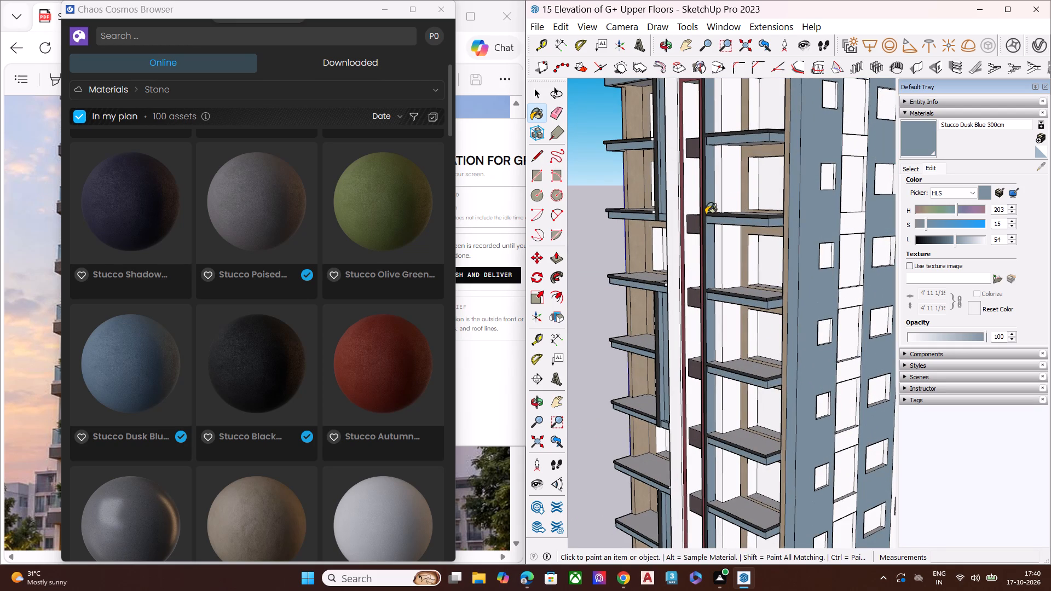
Pick the dark purple-grey material and paint both faces of the inner column in the three uppermost right-bay balconies.
left_click(914, 168)
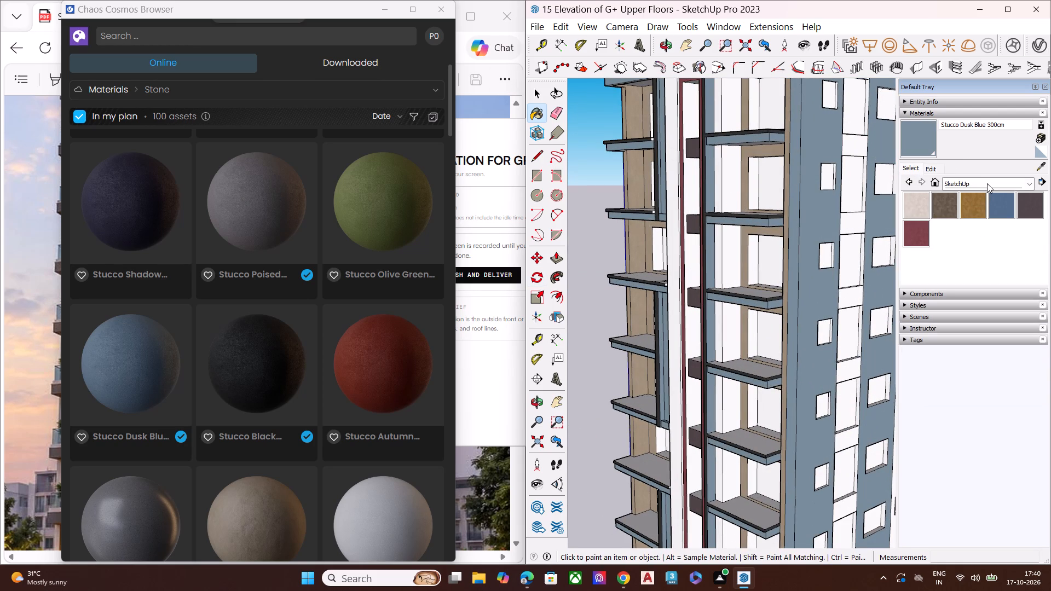
left_click(1025, 207)
scroll(726, 245, "up", 6)
left_click(718, 245)
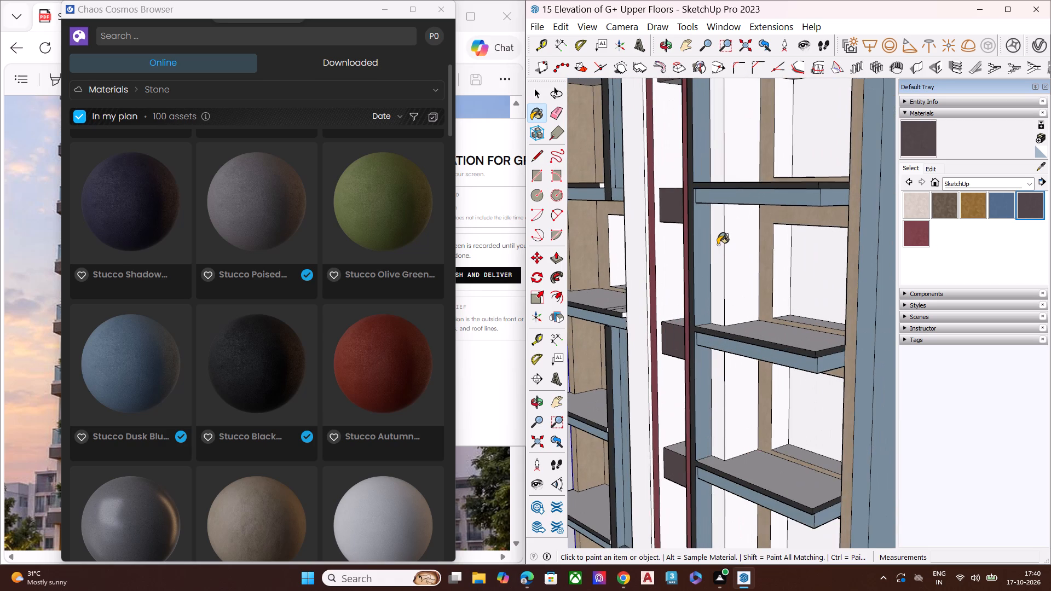
left_click(734, 244)
scroll(731, 268, "down", 5)
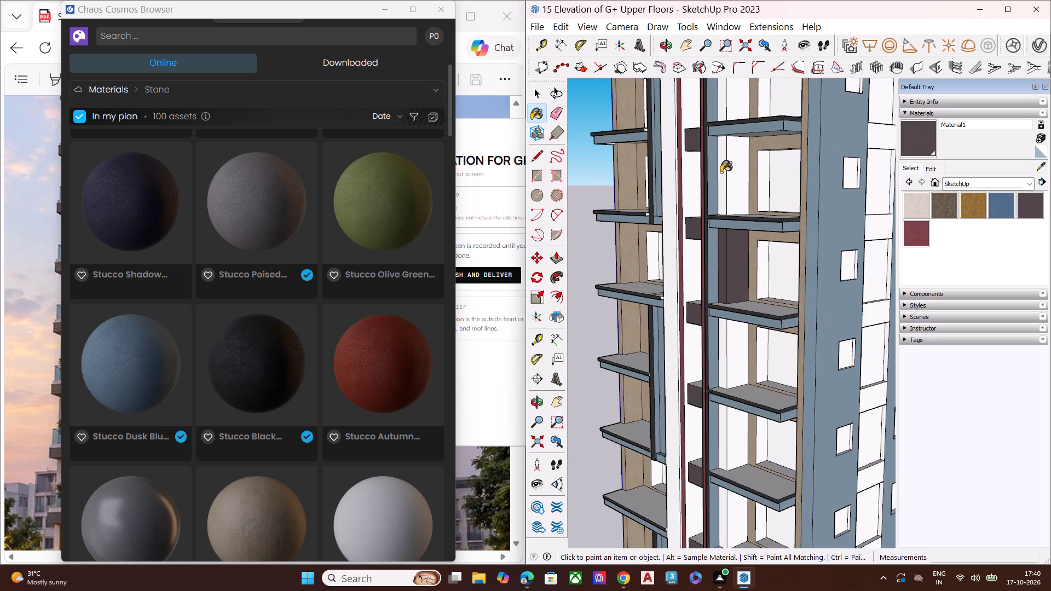
left_click(721, 172)
left_click(737, 175)
scroll(727, 219, "down", 4)
scroll(727, 88, "up", 5)
left_click(723, 136)
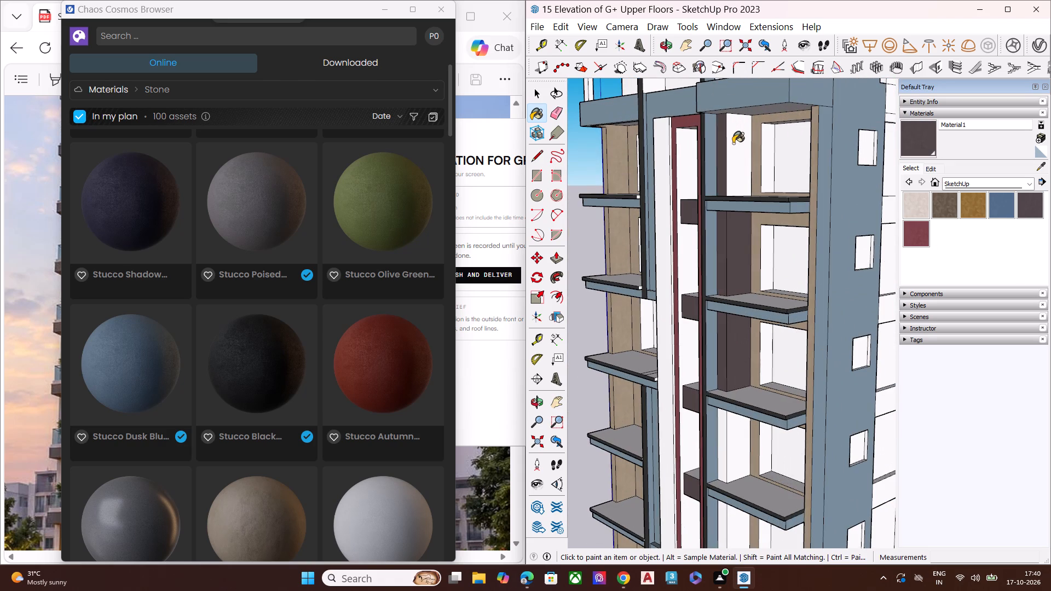
left_click(733, 143)
Paint both faces of the right bay's inner column above the blue band at rooftop level dark purple-grey.
scroll(733, 184, "down", 6)
scroll(734, 95, "up", 1)
scroll(734, 95, "down", 1)
scroll(734, 95, "up", 5)
scroll(741, 149, "down", 4)
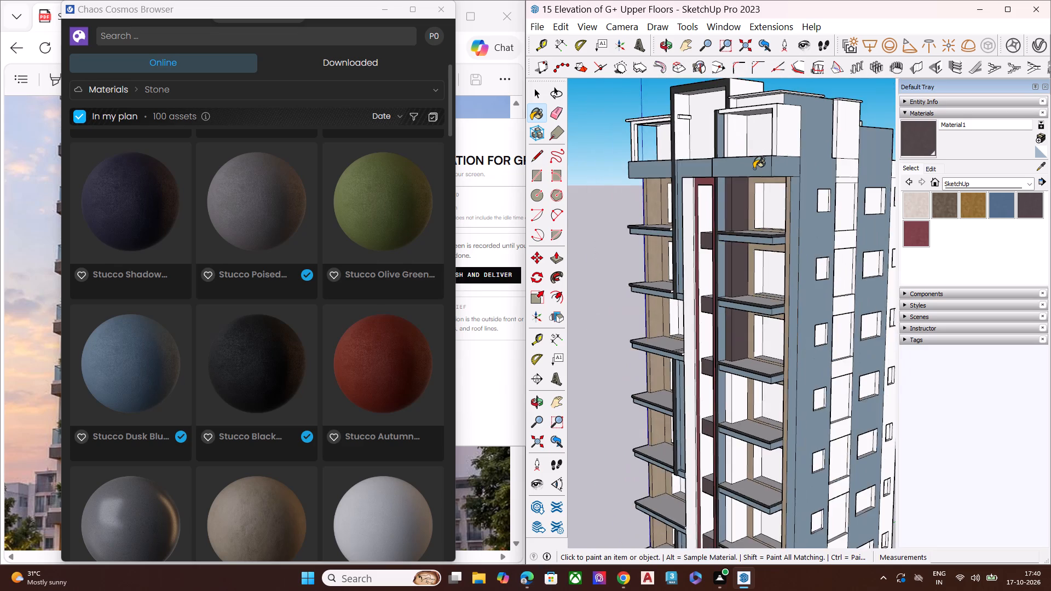
scroll(738, 140, "up", 7)
left_click(715, 129)
left_click(724, 128)
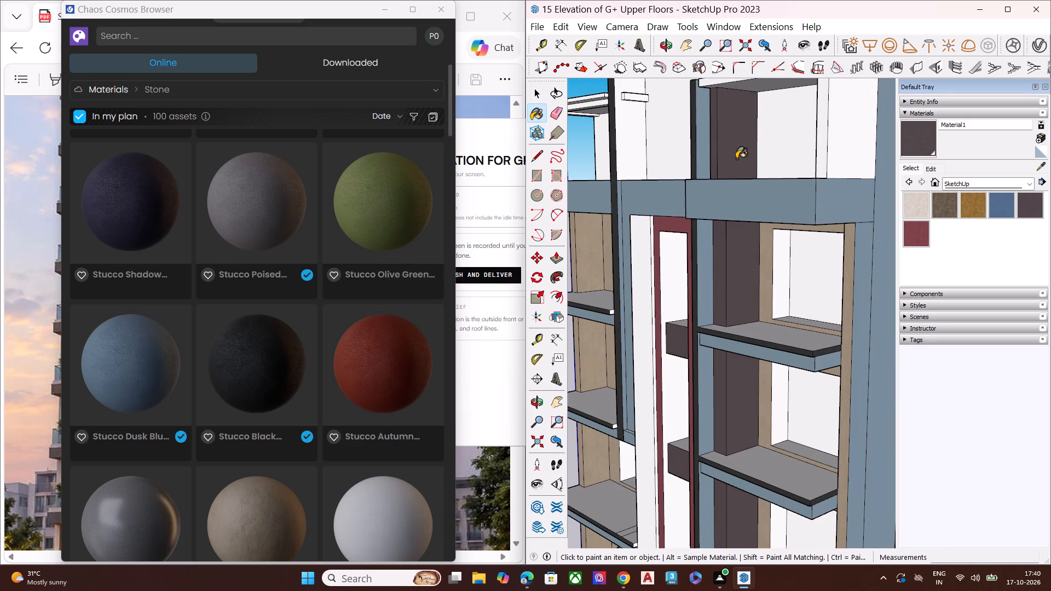
Paint the inner column of the fourth and fifth right-bay balconies from the top with the dark purple-grey material.
scroll(736, 160, "down", 13)
scroll(727, 321, "up", 6)
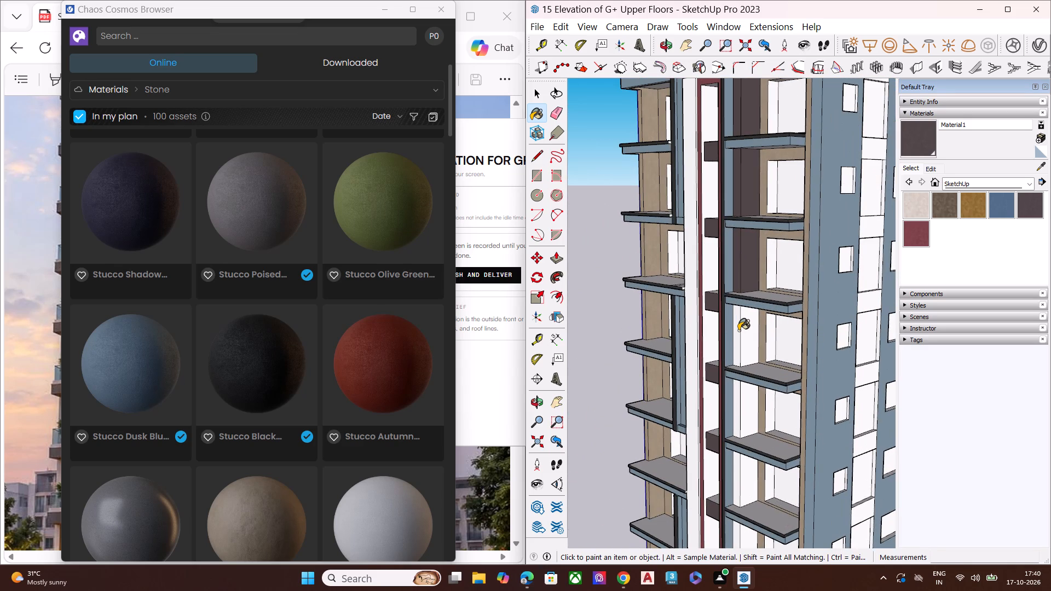
left_click(736, 326)
left_click(746, 331)
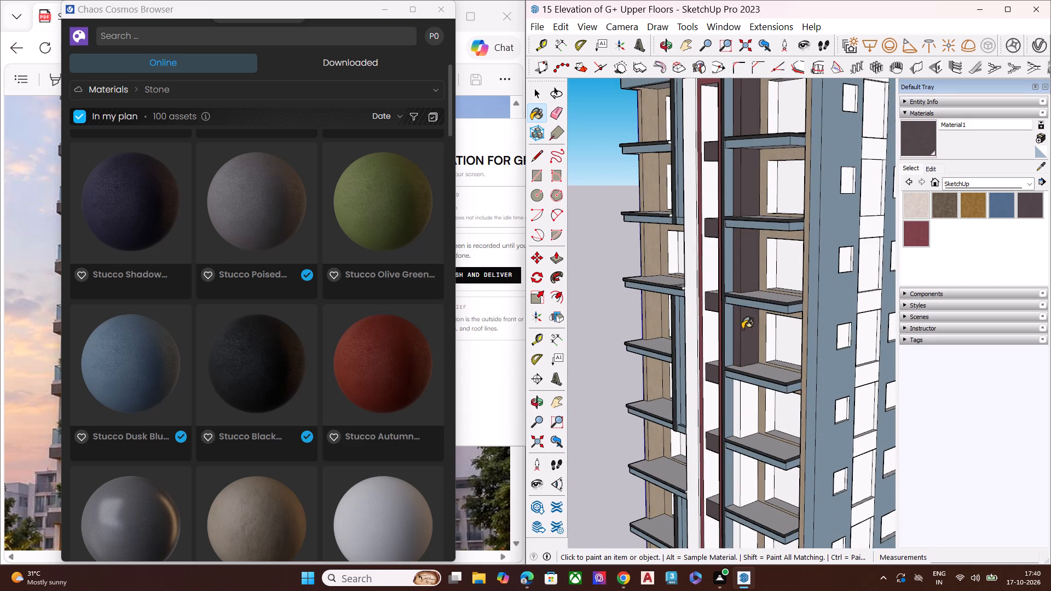
scroll(741, 329, "down", 4)
scroll(738, 385, "up", 1)
scroll(738, 387, "down", 2)
scroll(738, 389, "up", 3)
left_click(736, 380)
left_click(744, 379)
Paint the inner column of the sixth and seventh right-bay balconies from the top with the dark purple-grey material.
scroll(752, 356, "down", 5)
scroll(773, 351, "up", 1)
middle_click_drag(773, 351, 928, 323)
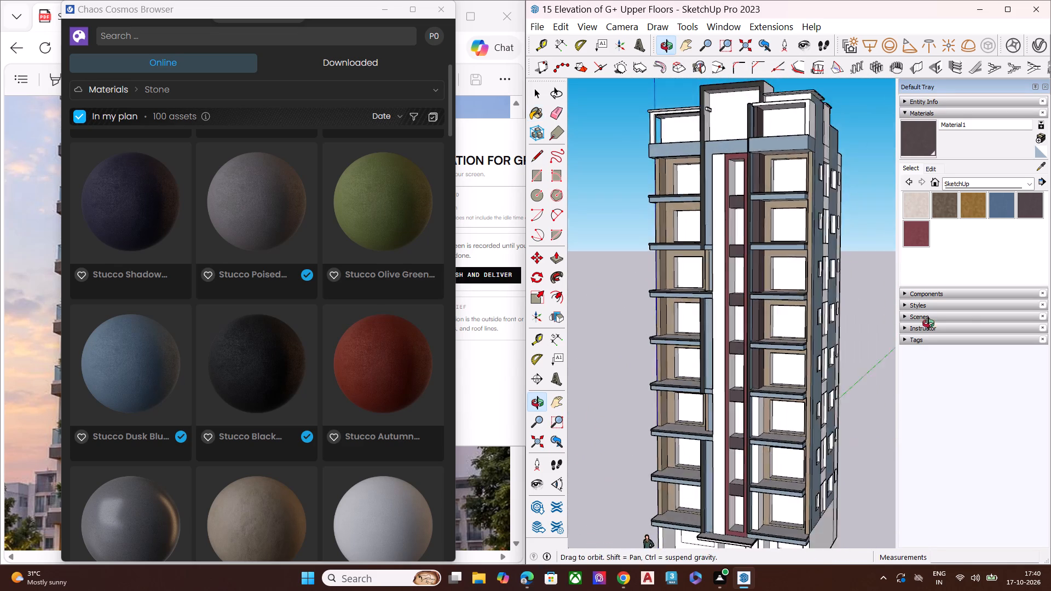
middle_click_drag(928, 323, 969, 320)
middle_click_drag(841, 330, 730, 249)
scroll(715, 356, "up", 6)
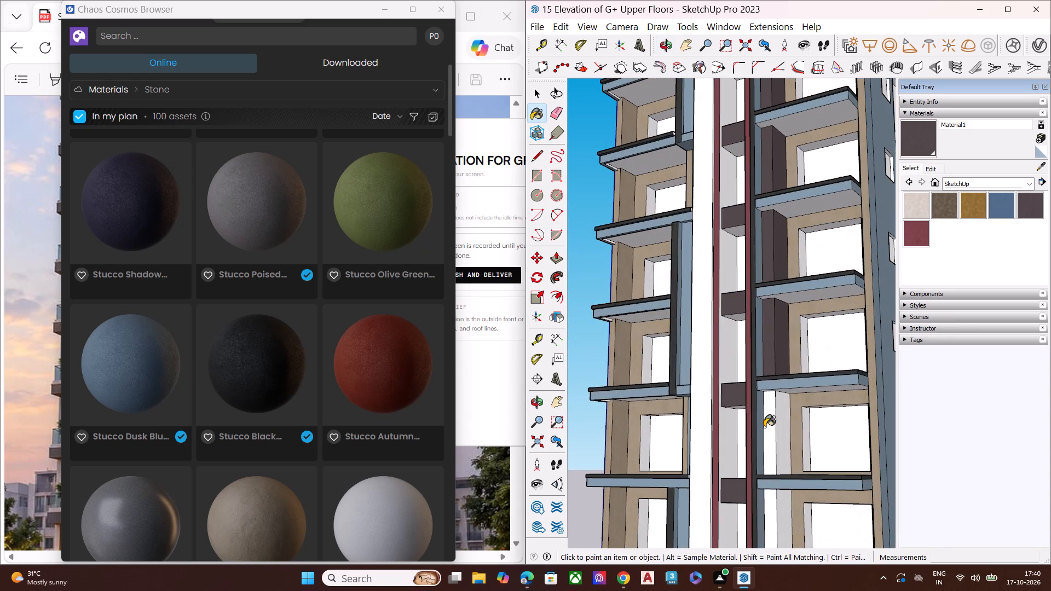
left_click(766, 422)
left_click(778, 418)
scroll(776, 403, "down", 5)
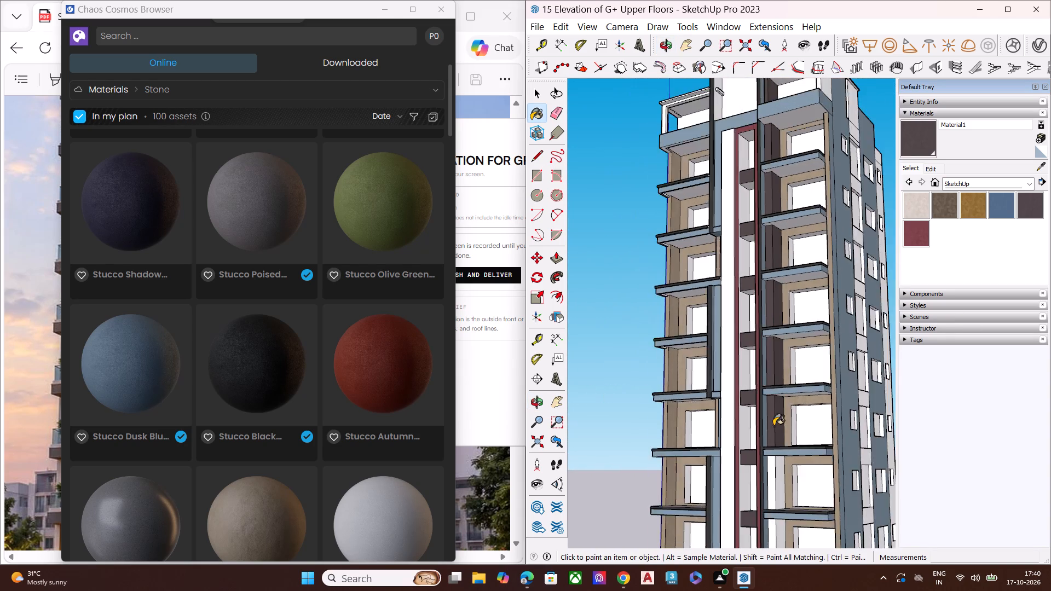
scroll(781, 477, "up", 5)
scroll(776, 483, "down", 1)
scroll(776, 483, "up", 1)
left_click(767, 471)
left_click(777, 466)
Paint both faces of the inner column in the lowest right-bay balcony with the dark purple-grey material.
scroll(755, 396, "down", 6)
scroll(779, 348, "down", 1)
scroll(779, 348, "up", 1)
scroll(779, 348, "down", 5)
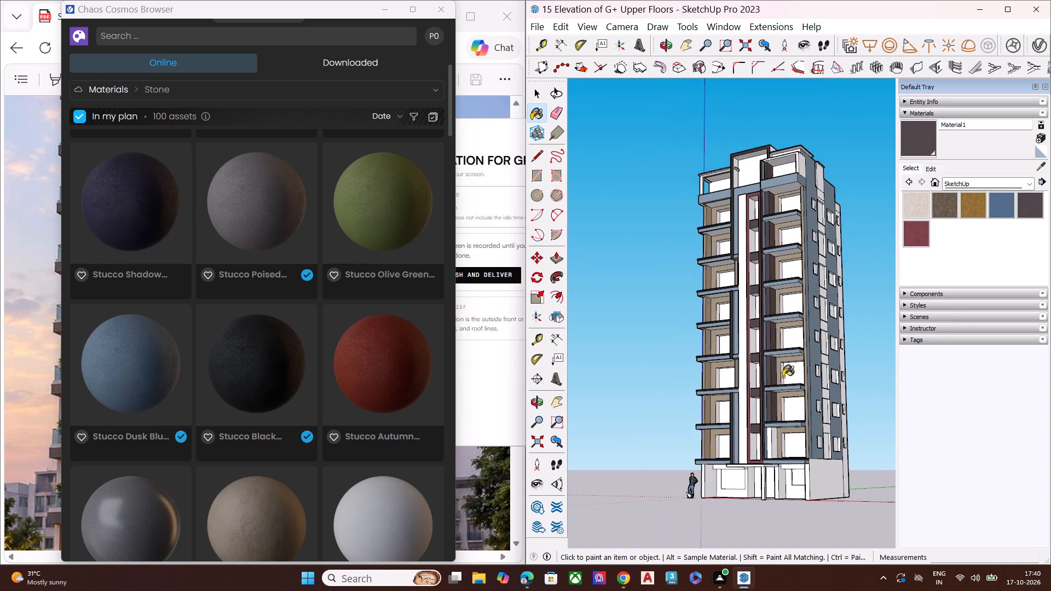
scroll(792, 458, "up", 14)
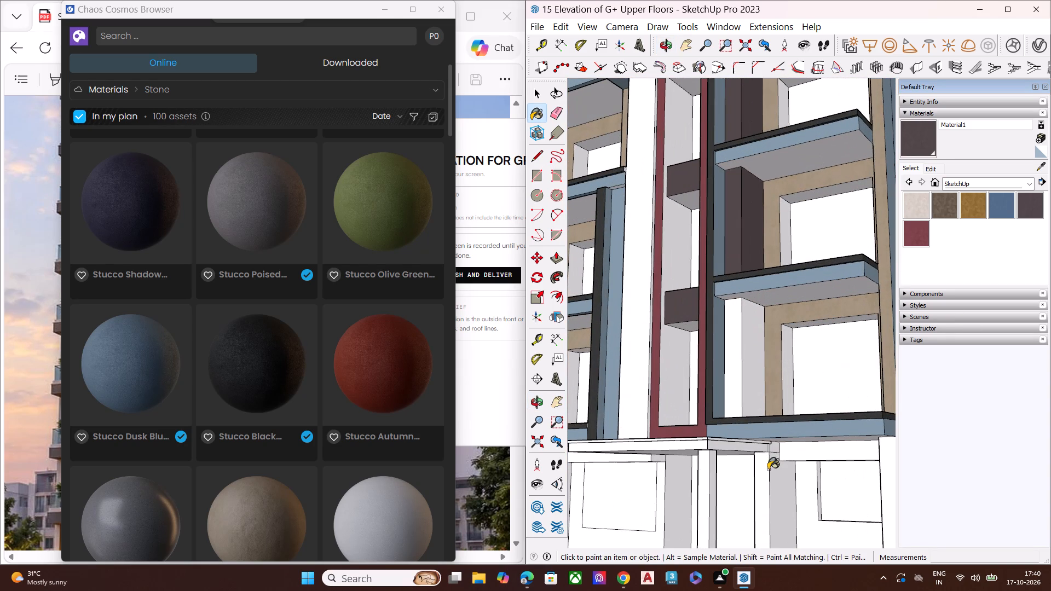
left_click(734, 352)
left_click(749, 352)
Paint the front and inner faces of the ground-floor corner wall beside the standing figure dark purple-grey.
scroll(747, 434, "down", 1)
scroll(747, 434, "up", 2)
scroll(747, 434, "down", 4)
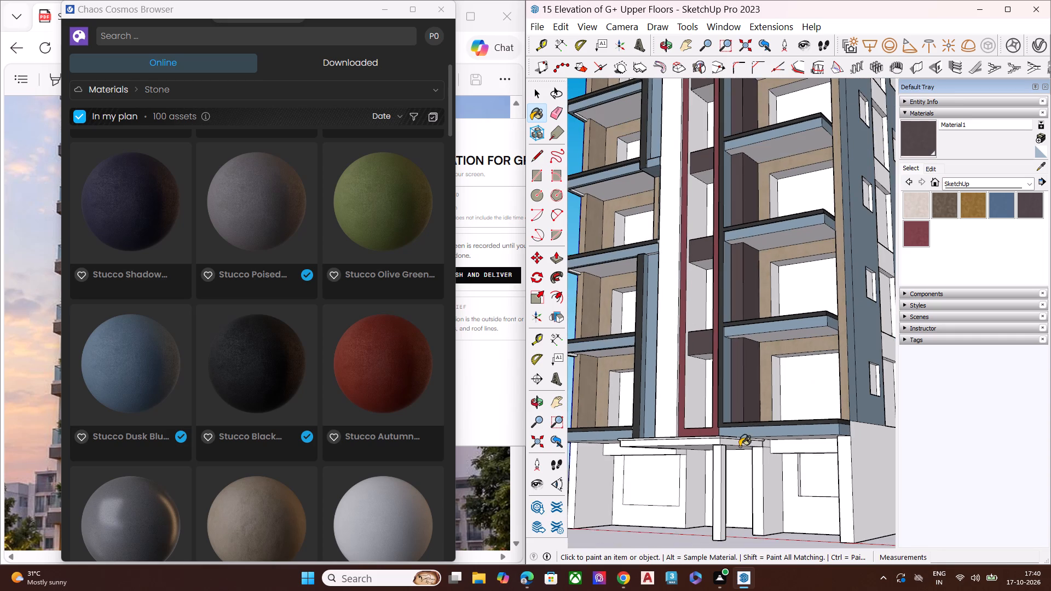
scroll(751, 331, "down", 5)
scroll(651, 450, "up", 7)
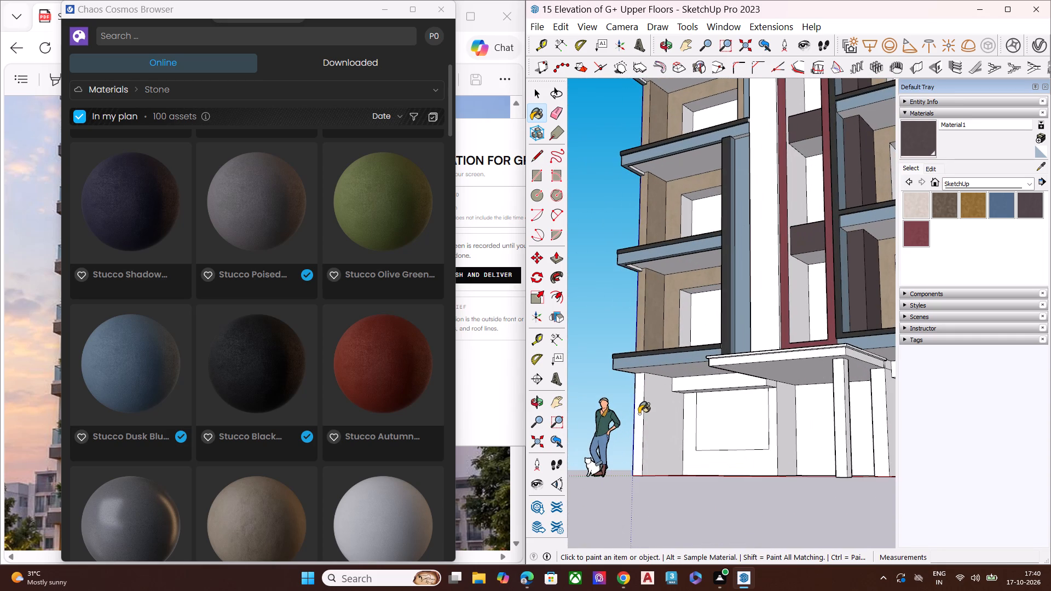
left_click(639, 413)
left_click(649, 419)
Paint the front and underside of the ground-floor beam below the lowest left-bay balcony dark purple-grey.
middle_click_drag(678, 433, 790, 438)
scroll(716, 375, "up", 1)
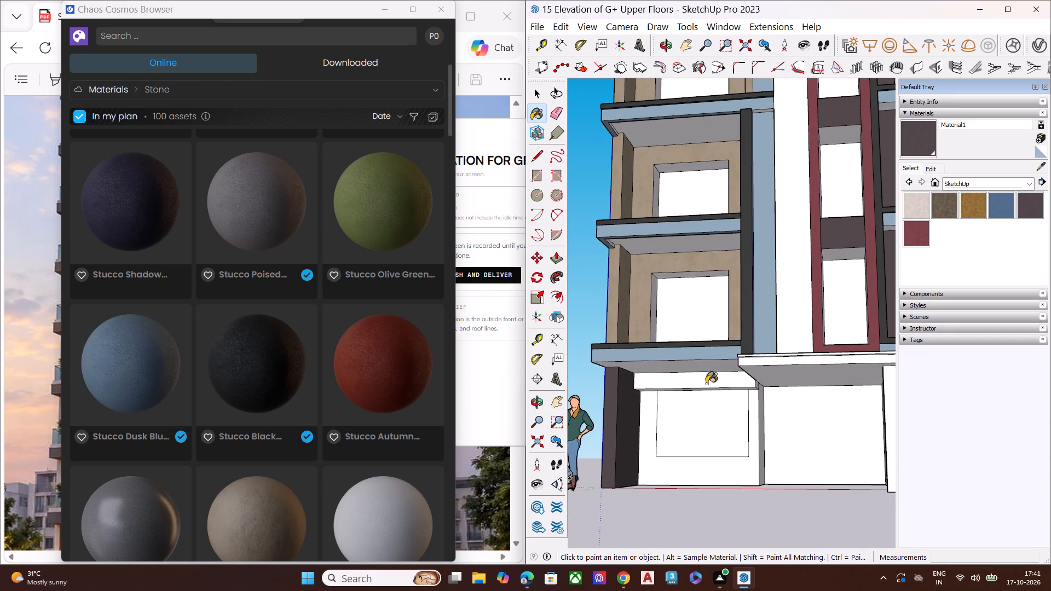
left_click(706, 384)
middle_click_drag(707, 383, 709, 294)
scroll(700, 410, "up", 6)
left_click(722, 399)
scroll(684, 392, "down", 5)
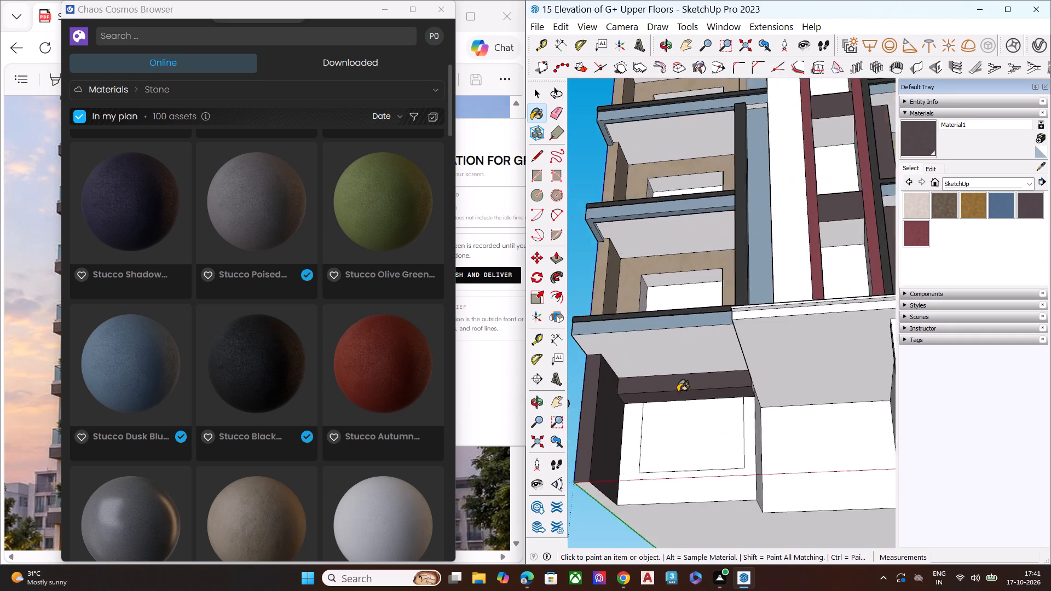
Paint the entrance canopy's front edge, underside and side edge with the dark purple-grey material.
scroll(678, 392, "down", 2)
scroll(721, 389, "down", 1)
scroll(721, 391, "up", 1)
scroll(721, 391, "down", 4)
middle_click_drag(773, 411, 646, 488)
scroll(703, 425, "up", 5)
scroll(710, 394, "down", 1)
scroll(710, 393, "up", 5)
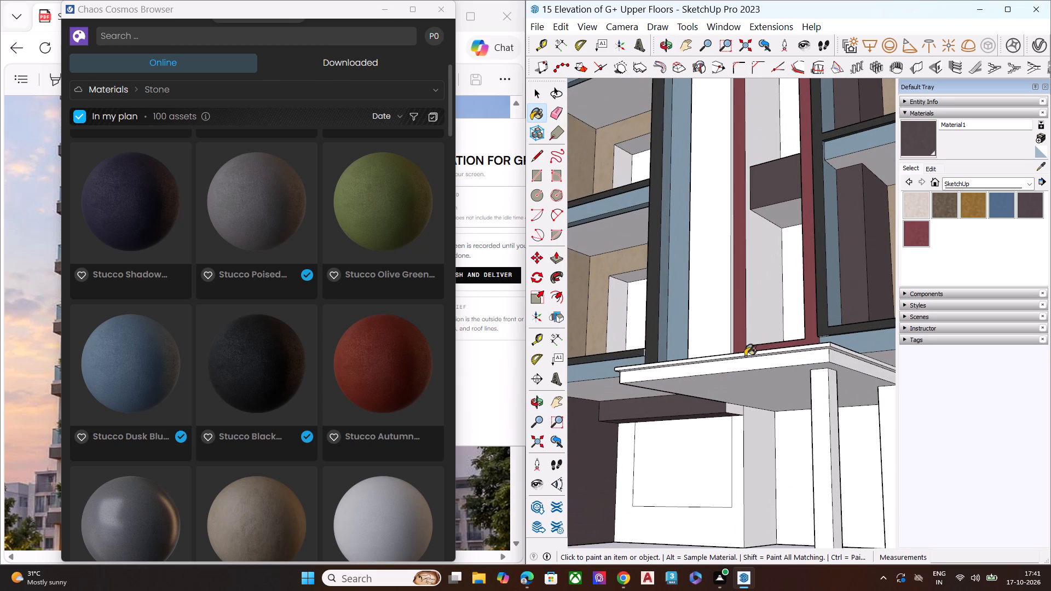
left_click(747, 363)
left_click(767, 382)
left_click(836, 363)
scroll(819, 375, "up", 1)
middle_click_drag(800, 379, 616, 402)
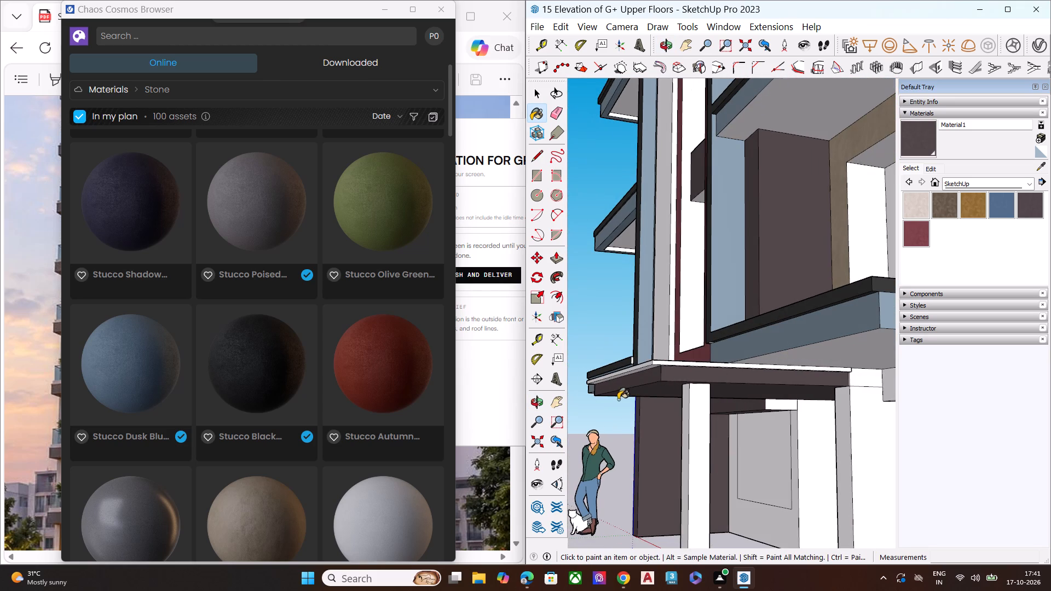
left_click(867, 380)
Paint the front and underside of the ground-floor beam below the lowest right-bay balcony dark purple-grey.
scroll(704, 387, "down", 1)
scroll(704, 387, "up", 1)
scroll(703, 387, "down", 2)
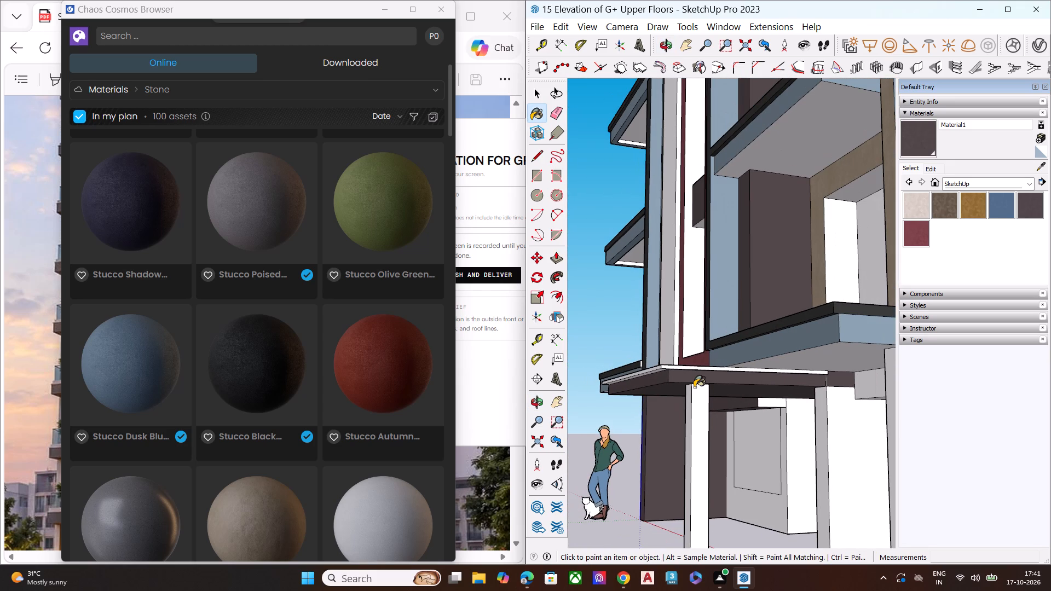
scroll(679, 363, "down", 7)
middle_click_drag(790, 402, 975, 406)
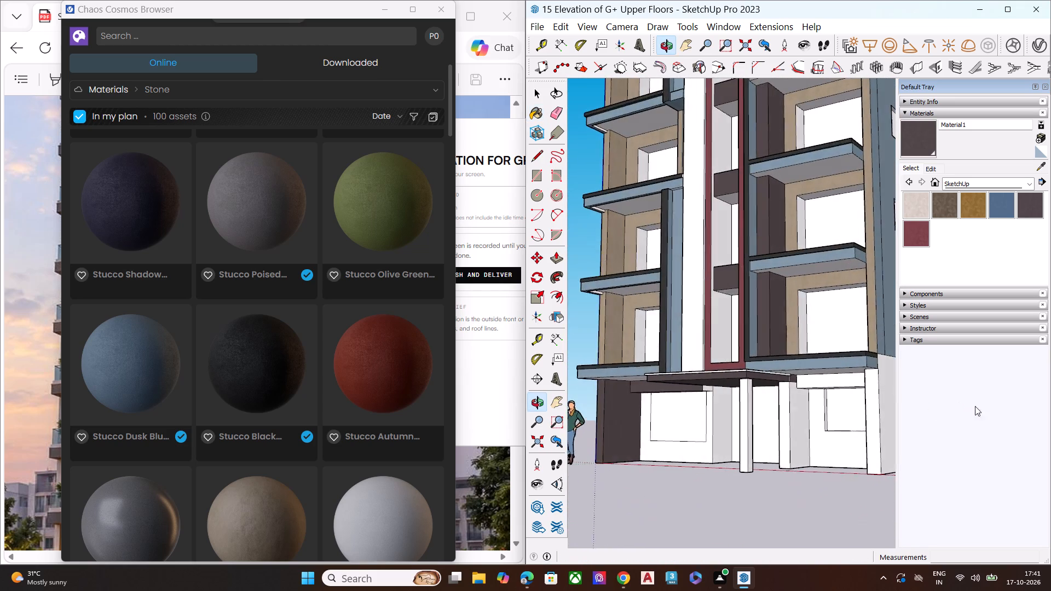
scroll(846, 399, "up", 4)
scroll(830, 393, "down", 1)
scroll(829, 392, "up", 1)
scroll(829, 392, "down", 2)
scroll(829, 392, "up", 3)
left_click(827, 375)
middle_click_drag(835, 379, 852, 302)
left_click(827, 385)
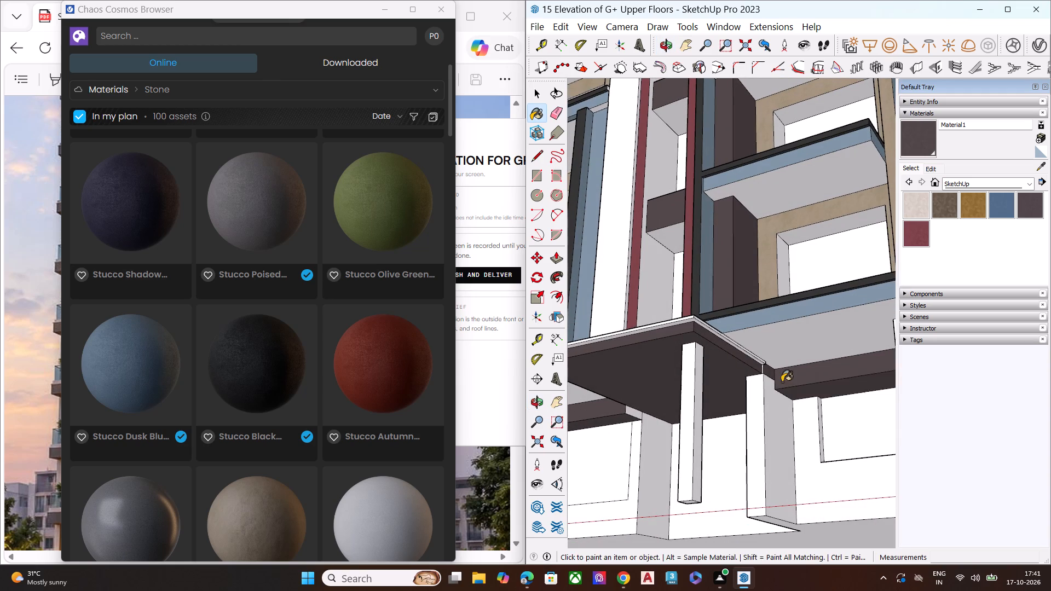
Examine the whole tower from the front and both sides to check the applied materials.
scroll(775, 380, "down", 4)
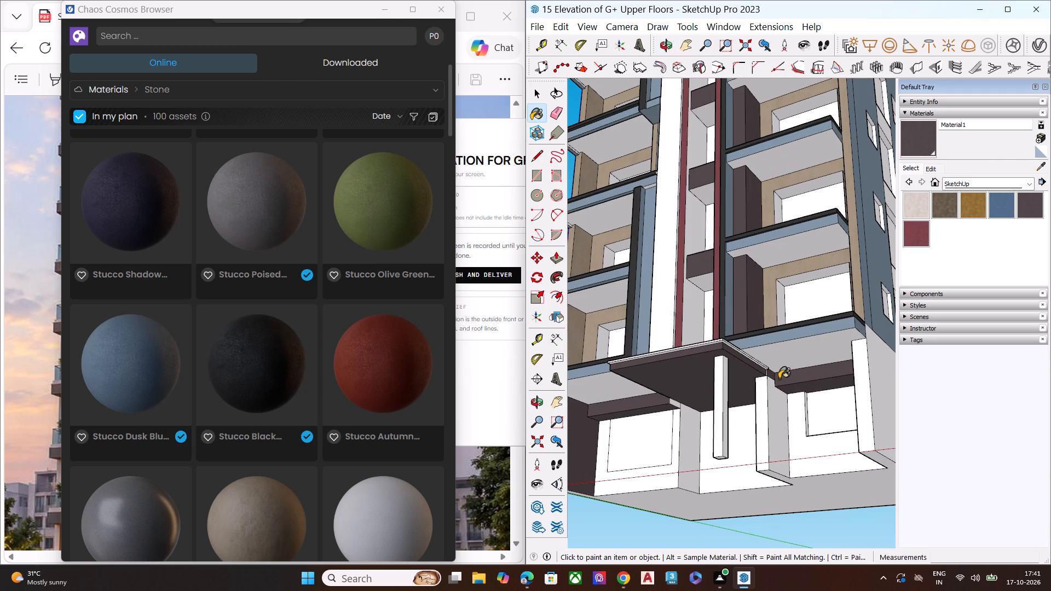
scroll(805, 345, "down", 7)
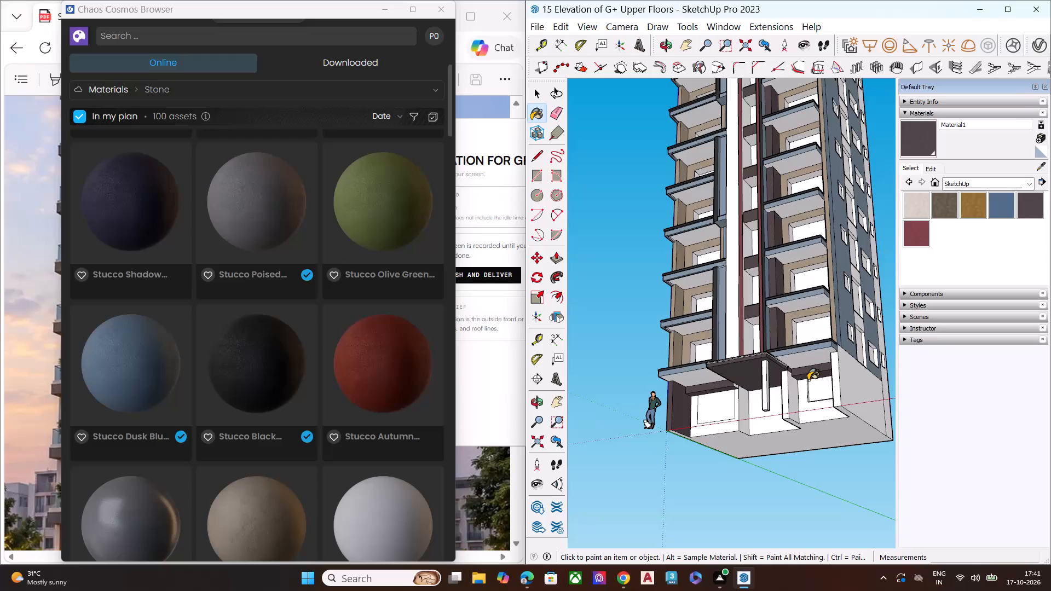
scroll(841, 372, "down", 6)
middle_click_drag(776, 332, 805, 498)
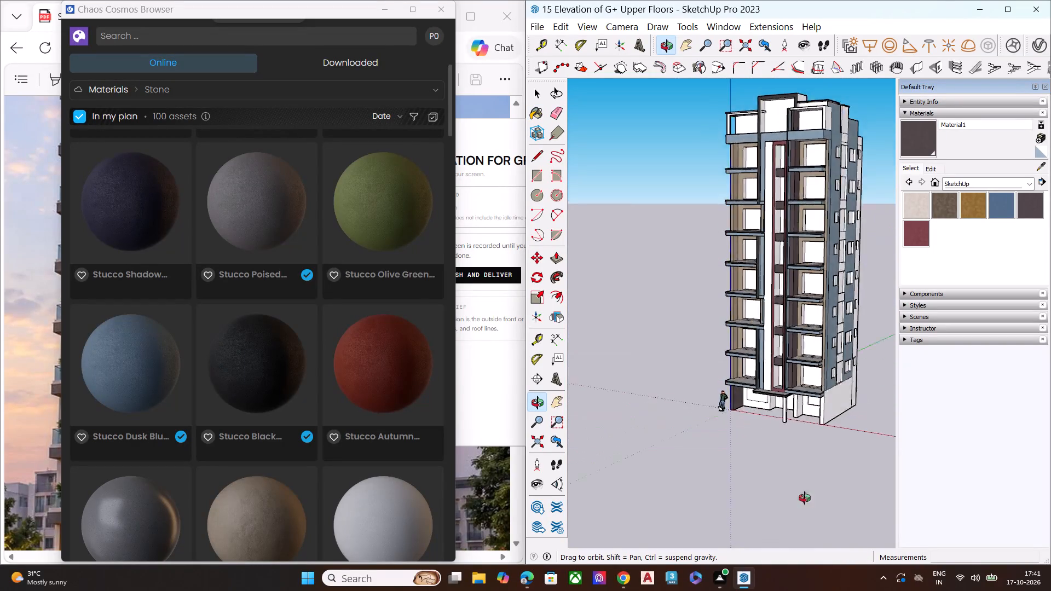
middle_click_drag(805, 498, 999, 491)
scroll(768, 299, "up", 8)
scroll(760, 279, "down", 8)
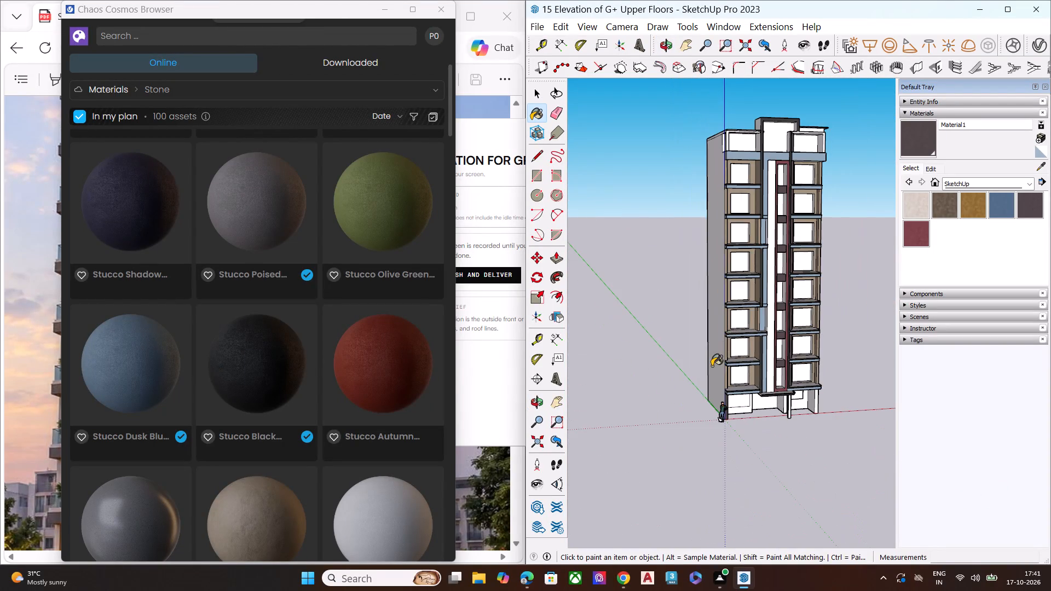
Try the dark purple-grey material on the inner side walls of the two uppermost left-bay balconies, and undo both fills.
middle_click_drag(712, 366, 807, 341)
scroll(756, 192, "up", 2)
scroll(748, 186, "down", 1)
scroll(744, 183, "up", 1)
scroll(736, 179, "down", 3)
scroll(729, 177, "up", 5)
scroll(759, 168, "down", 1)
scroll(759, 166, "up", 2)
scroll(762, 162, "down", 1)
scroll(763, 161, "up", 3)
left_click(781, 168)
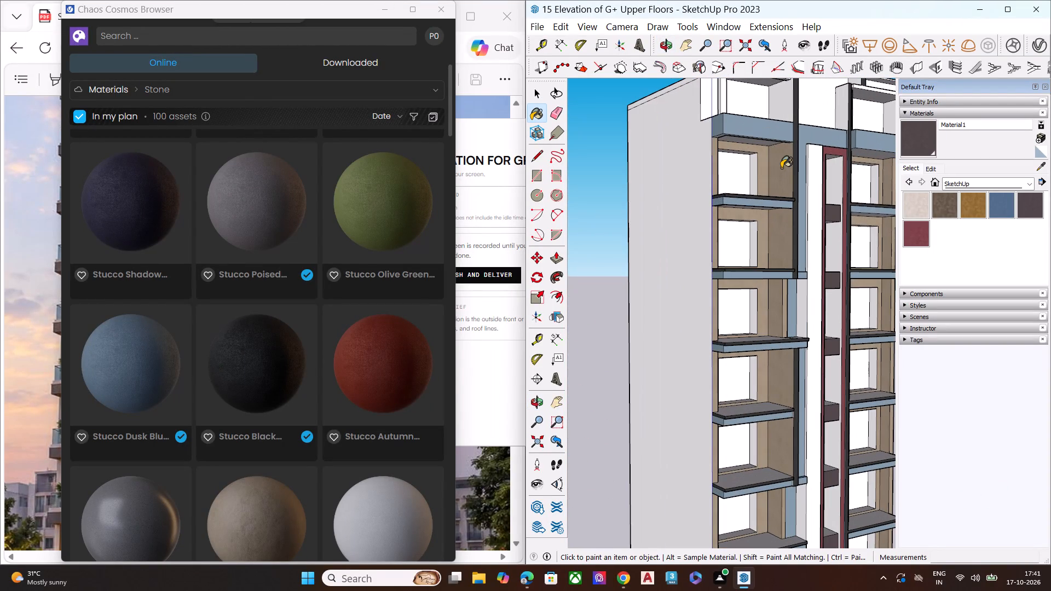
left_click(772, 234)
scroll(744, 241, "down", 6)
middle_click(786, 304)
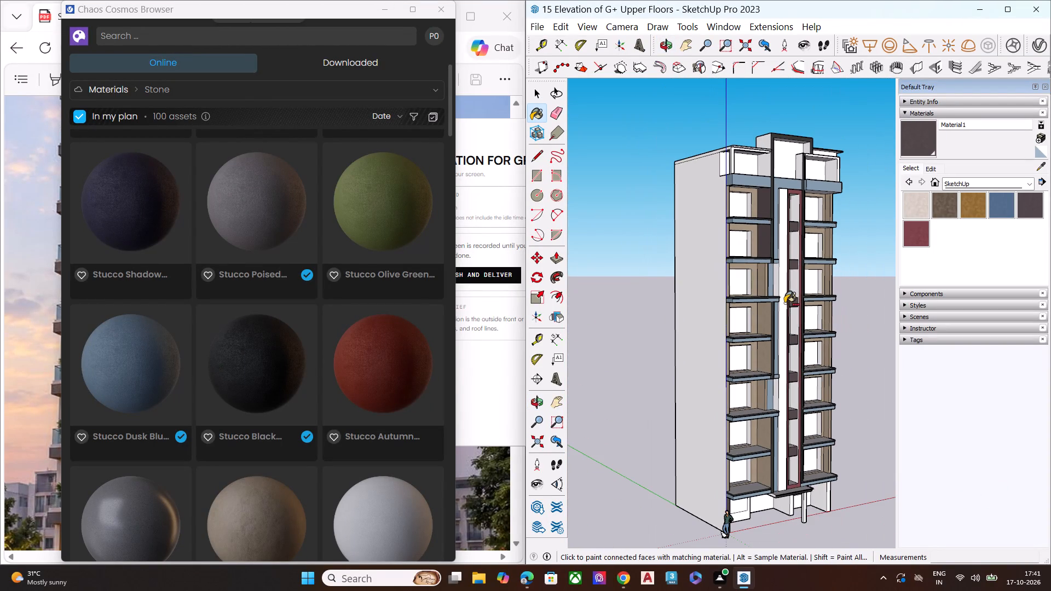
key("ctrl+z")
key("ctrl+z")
Select the white vertical strip beside the dark red frame and push its face back flush with the adjoining blue wall.
key("space")
left_click(868, 265)
middle_click_drag(833, 318, 506, 321)
scroll(744, 315, "up", 8)
scroll(730, 305, "down", 4)
scroll(722, 322, "up", 1)
scroll(719, 328, "down", 1)
scroll(688, 150, "up", 7)
scroll(688, 148, "down", 1)
scroll(688, 148, "up", 3)
left_click(733, 132)
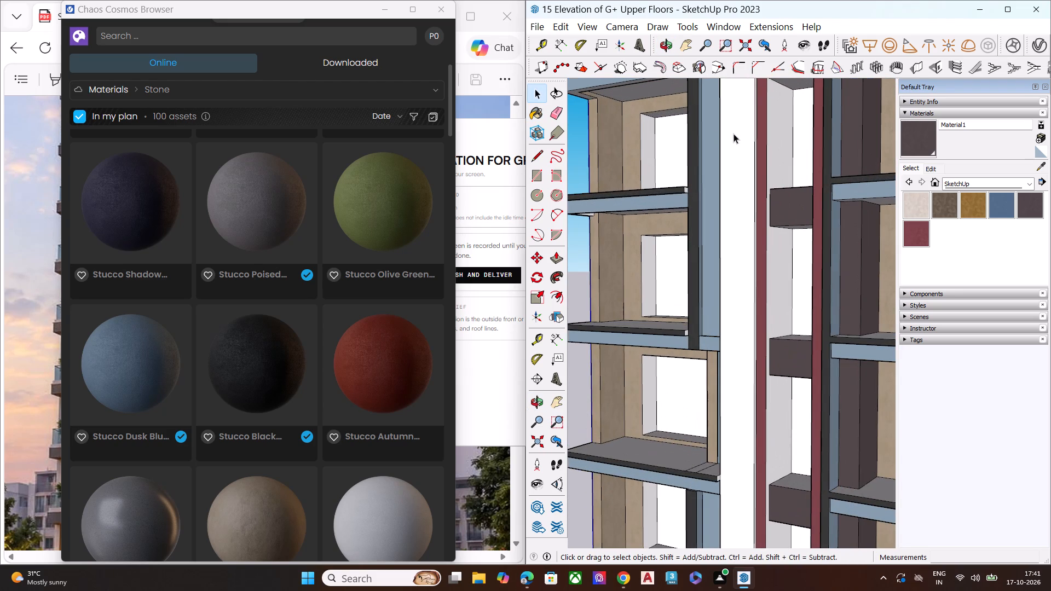
scroll(742, 242, "down", 1)
middle_click_drag(740, 397, 751, 572)
scroll(748, 236, "up", 7)
scroll(741, 222, "down", 4)
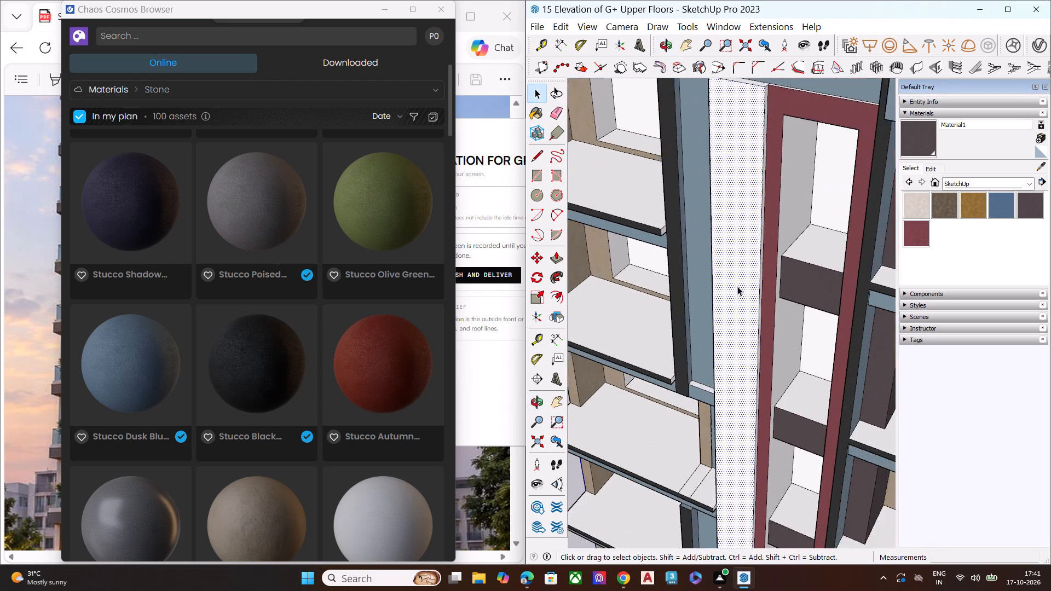
scroll(737, 286, "down", 3)
middle_click_drag(729, 160, 712, 257)
scroll(721, 236, "up", 9)
key("p")
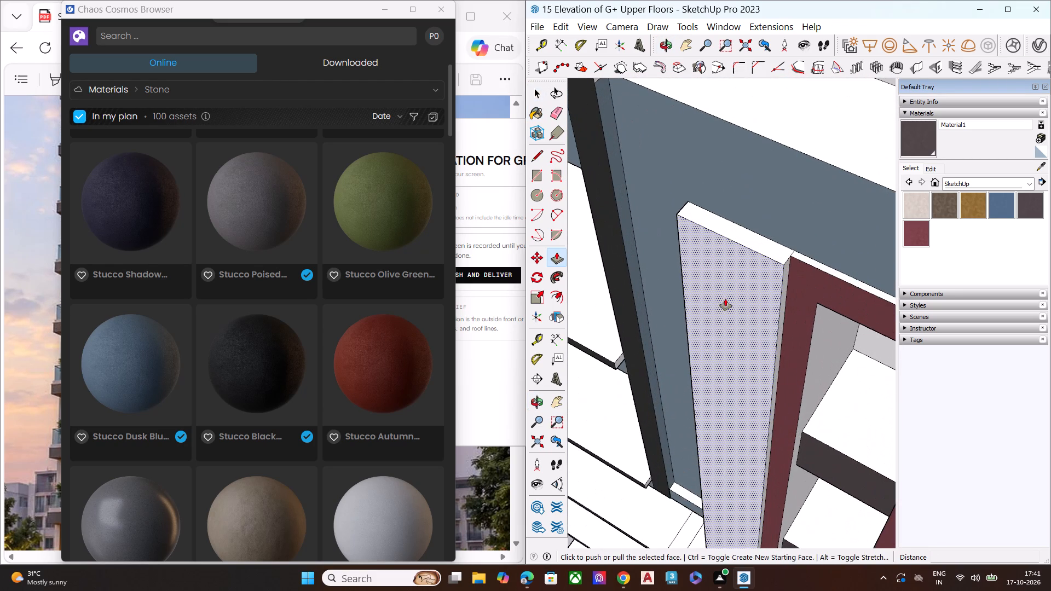
left_click(727, 275)
left_click(793, 250)
key("space")
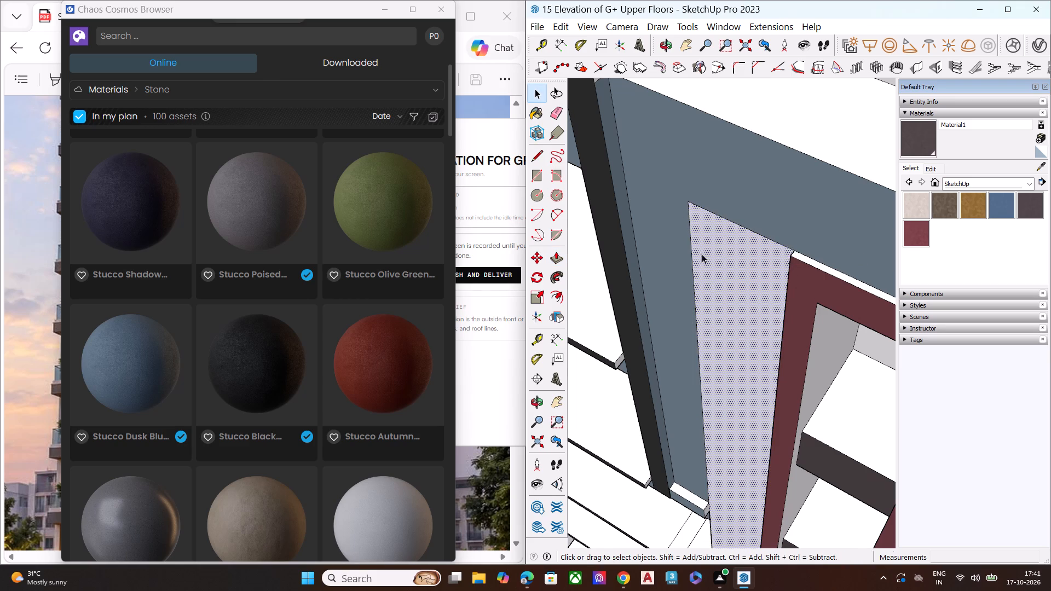
Clear the selection and examine the white vertical strip and the whole front facade of the tower.
scroll(683, 253, "down", 6)
middle_click_drag(686, 253, 798, 242)
scroll(706, 242, "down", 3)
scroll(704, 246, "up", 2)
scroll(704, 248, "down", 1)
scroll(704, 248, "up", 1)
scroll(704, 249, "down", 1)
middle_click_drag(715, 294, 743, 244)
scroll(744, 243, "up", 1)
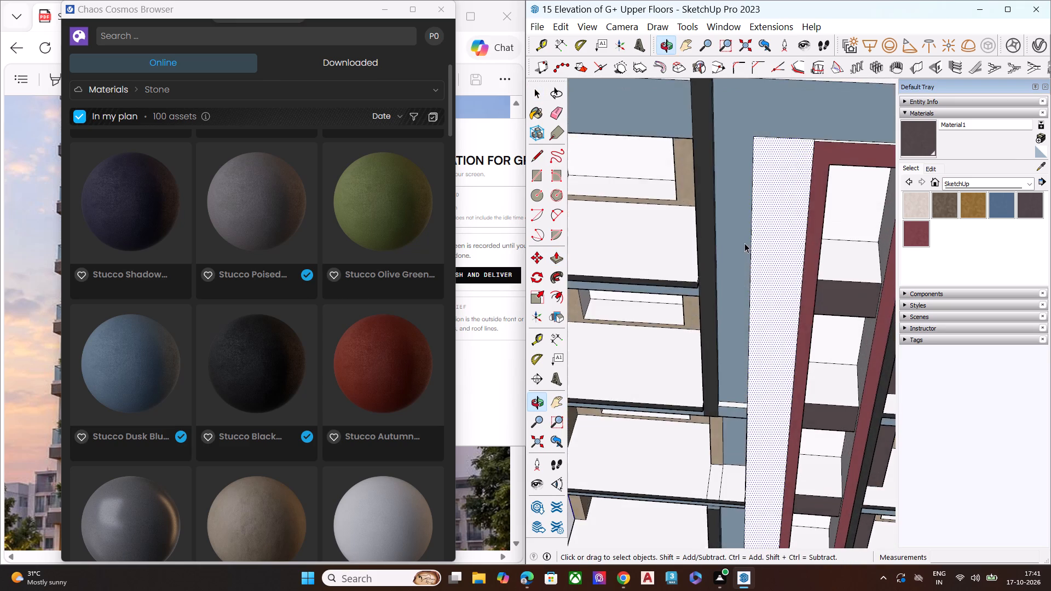
scroll(701, 245, "down", 8)
middle_click_drag(726, 200, 742, 128)
key("space")
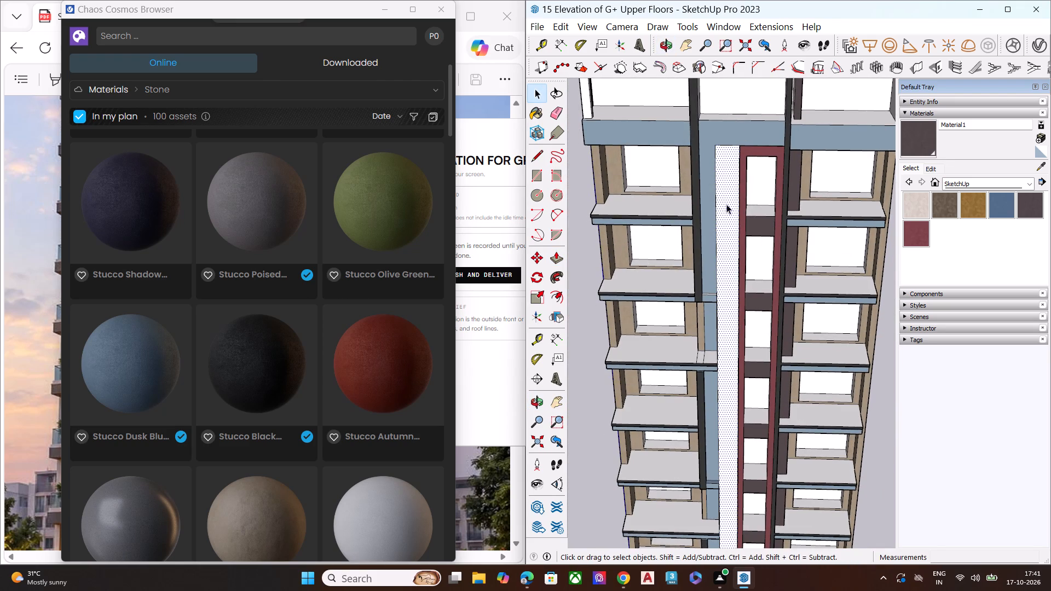
scroll(753, 251, "down", 5)
left_click(860, 290)
middle_click_drag(732, 300, 743, 241)
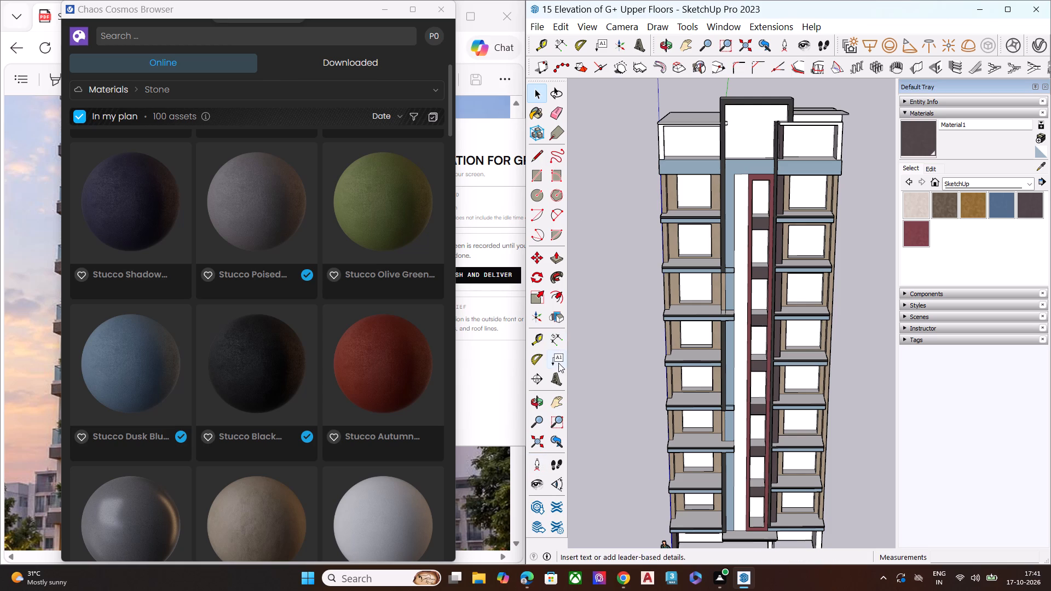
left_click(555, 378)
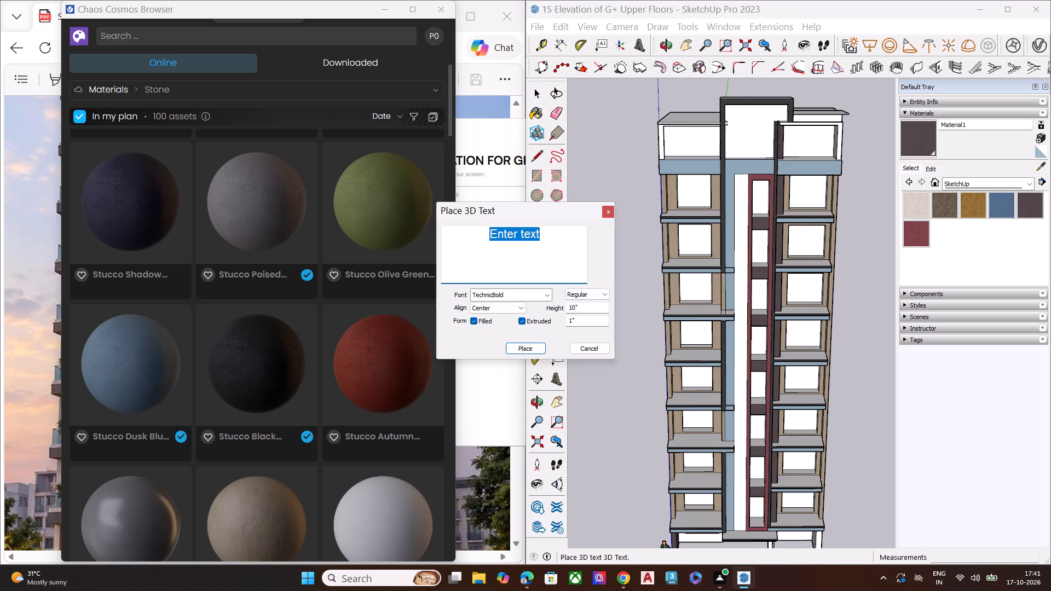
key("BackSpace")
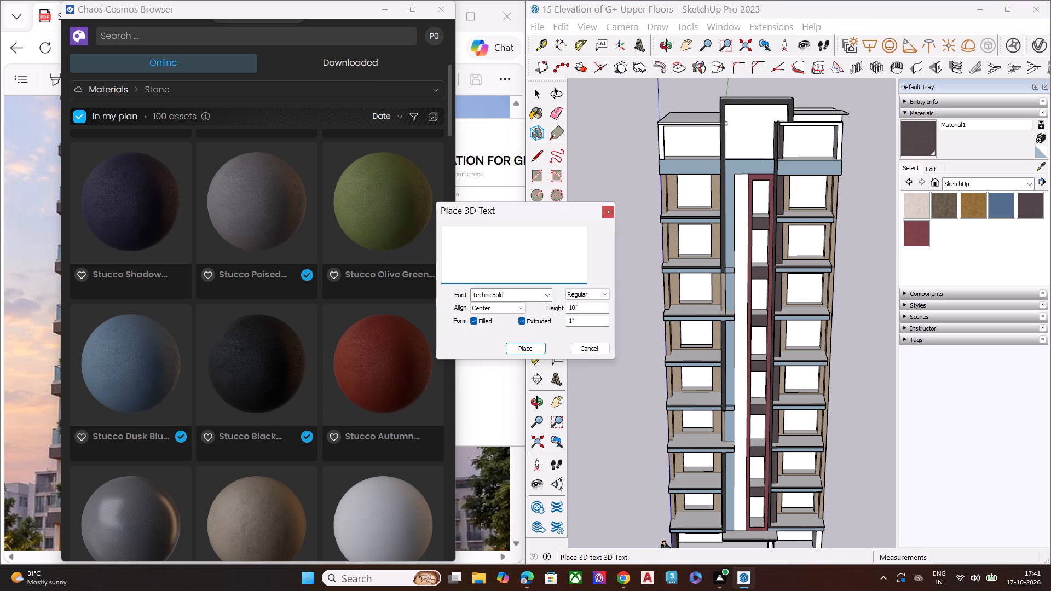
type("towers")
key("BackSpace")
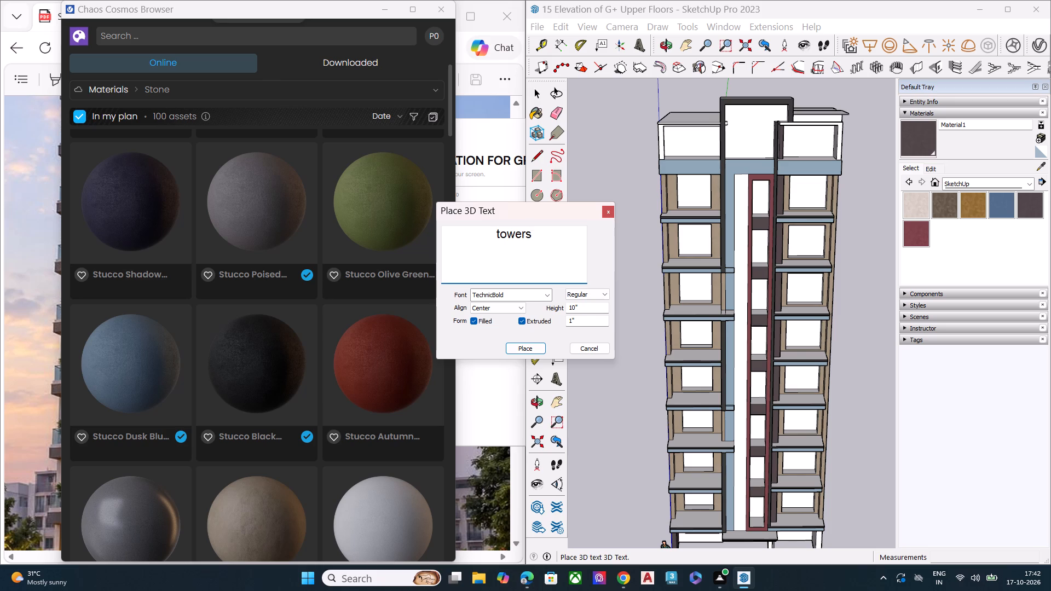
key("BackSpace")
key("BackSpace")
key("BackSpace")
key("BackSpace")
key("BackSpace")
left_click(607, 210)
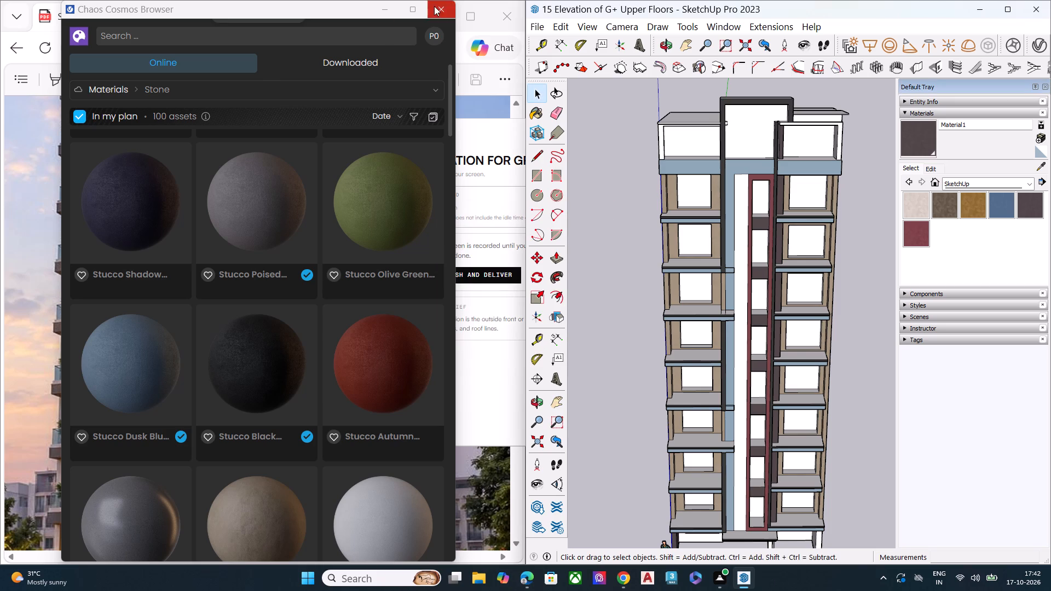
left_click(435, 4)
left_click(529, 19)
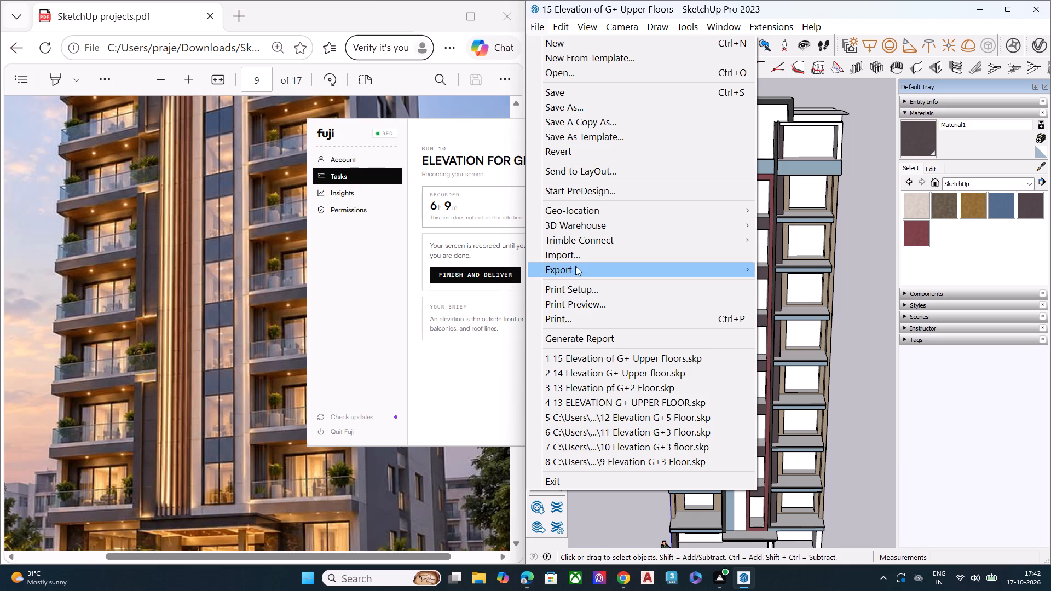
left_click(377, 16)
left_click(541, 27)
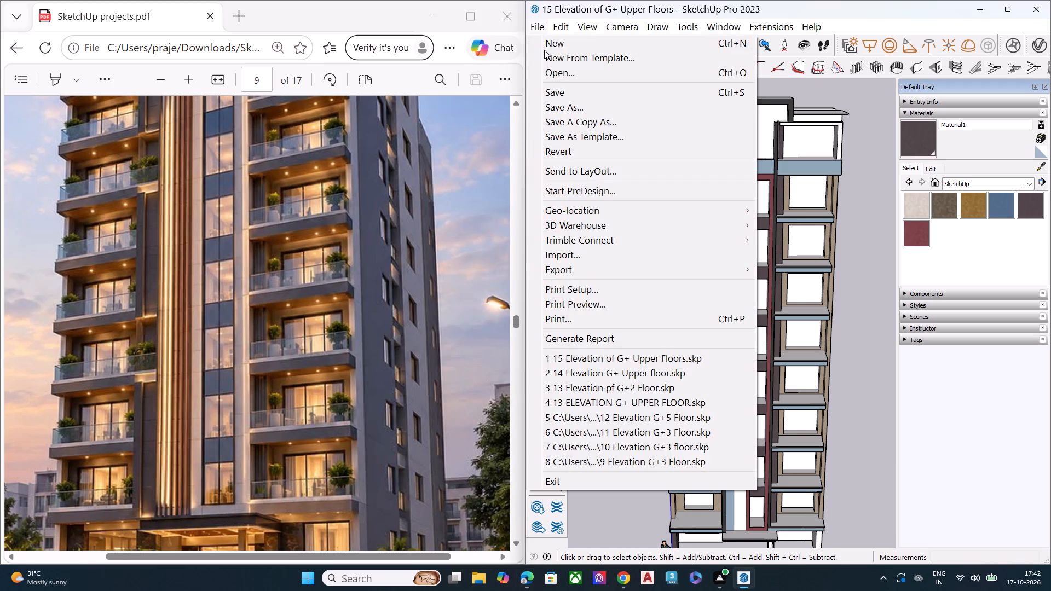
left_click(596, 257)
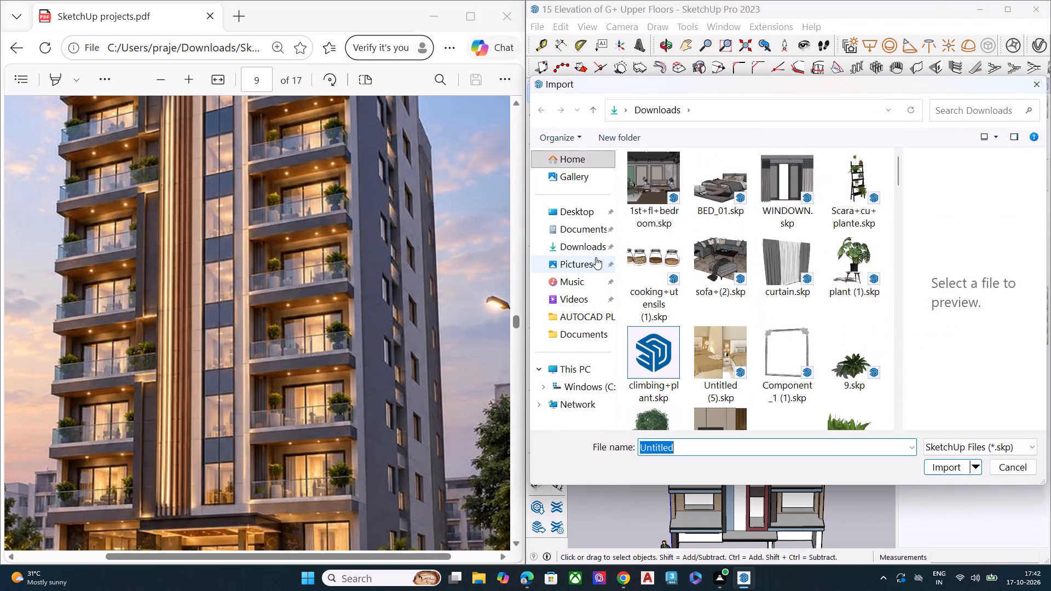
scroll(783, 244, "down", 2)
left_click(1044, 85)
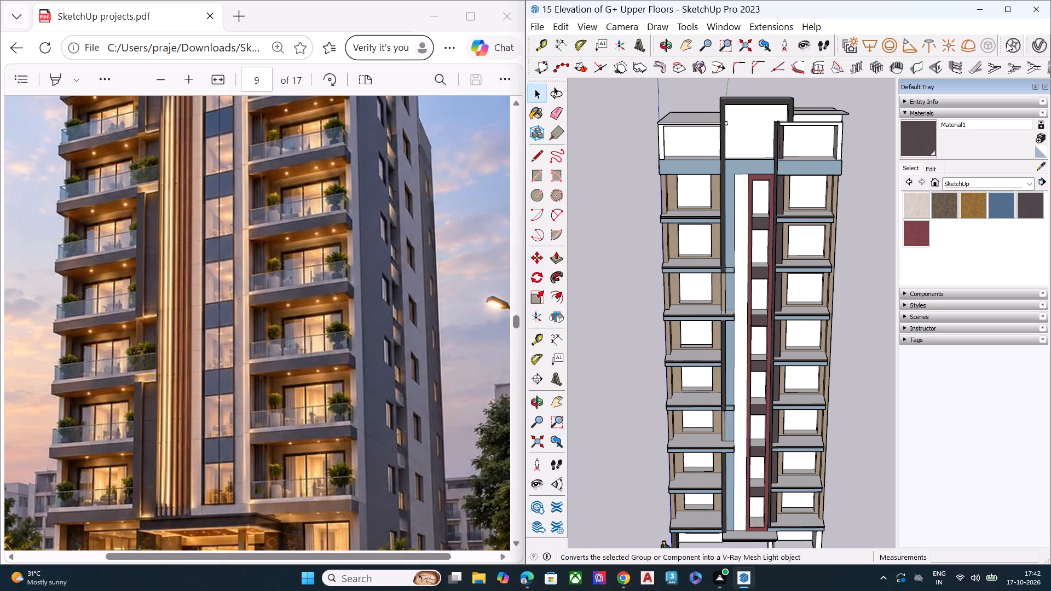
Open the Chaos Cosmos library from the V-Ray Asset Editor and search it for "wood floor".
left_click(1035, 48)
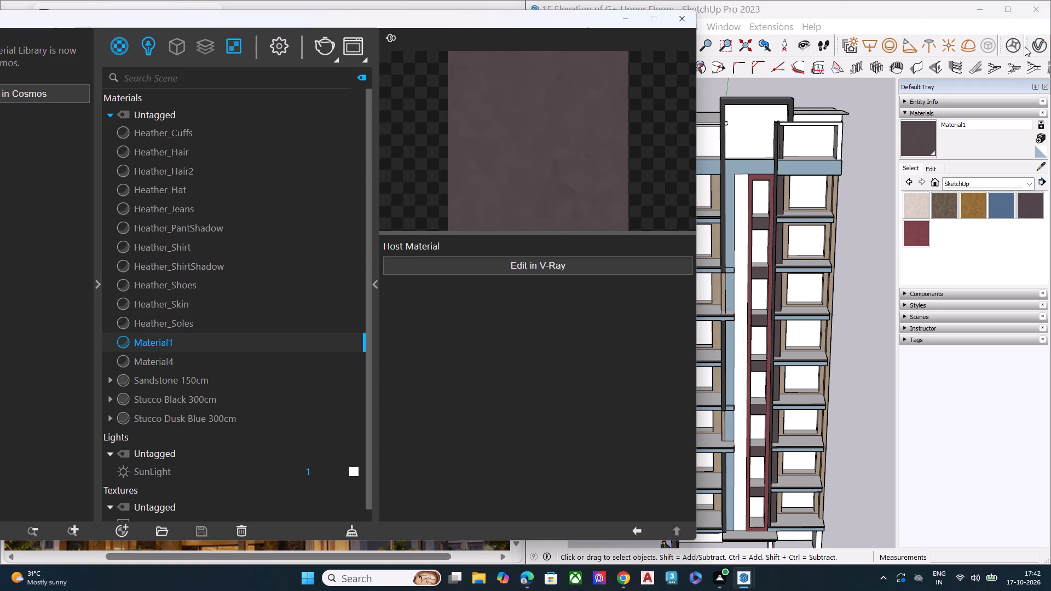
left_click(70, 102)
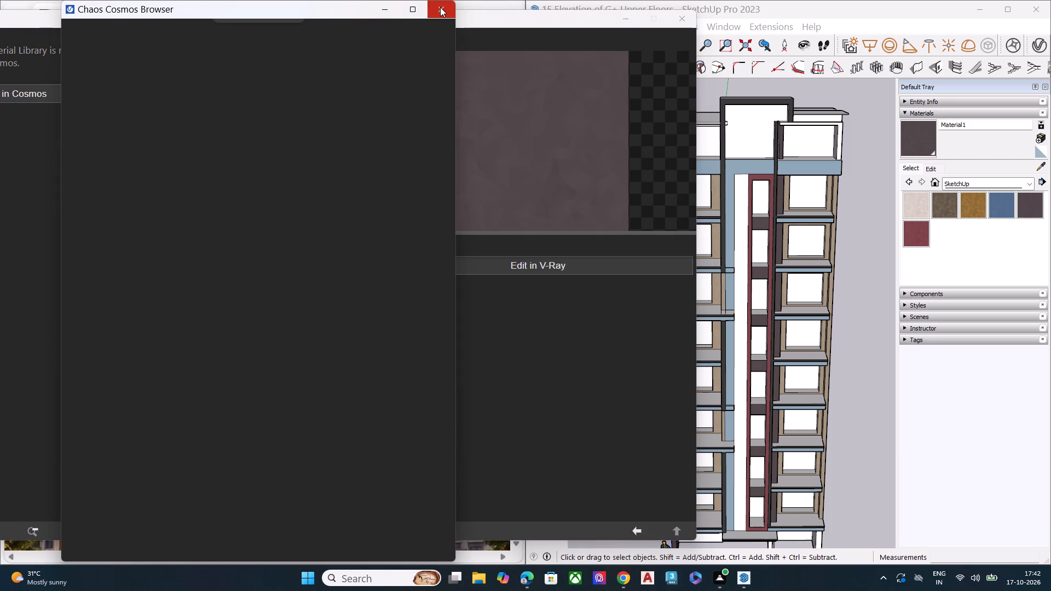
left_click(440, 7)
left_click(47, 95)
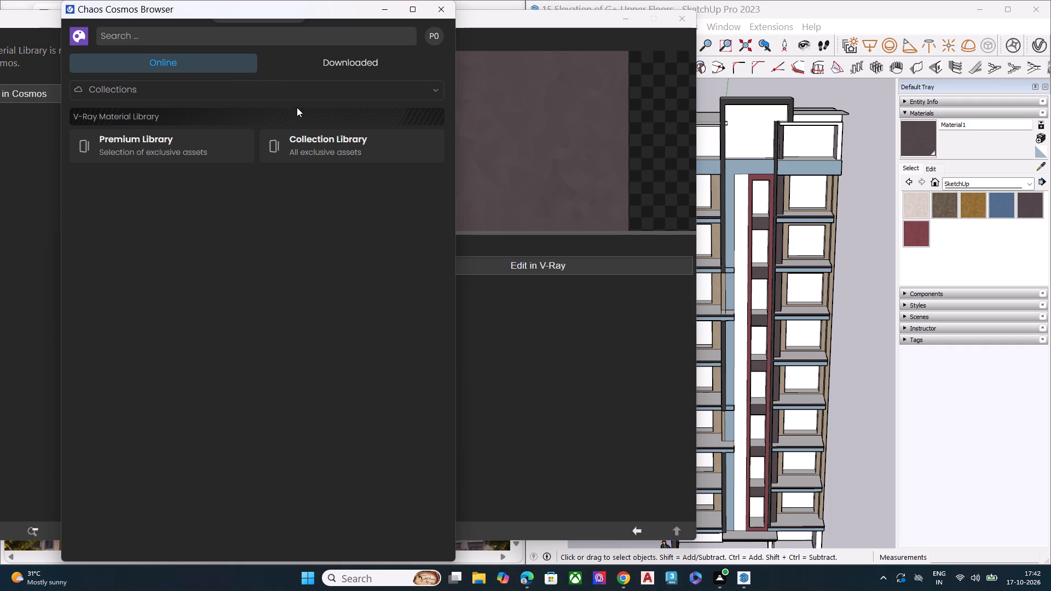
left_click(247, 41)
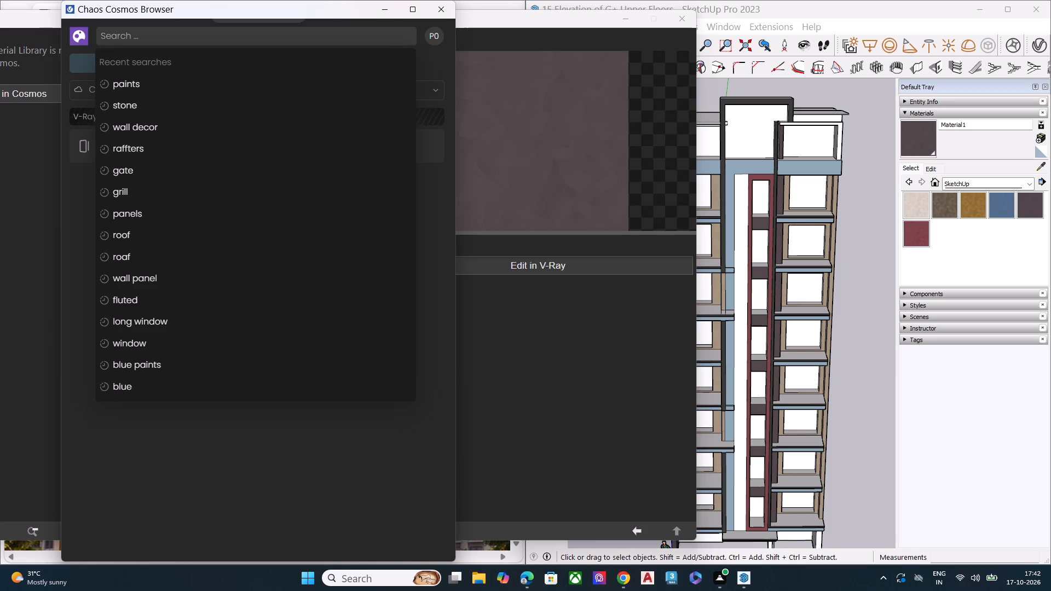
type("wood floor")
key("Return")
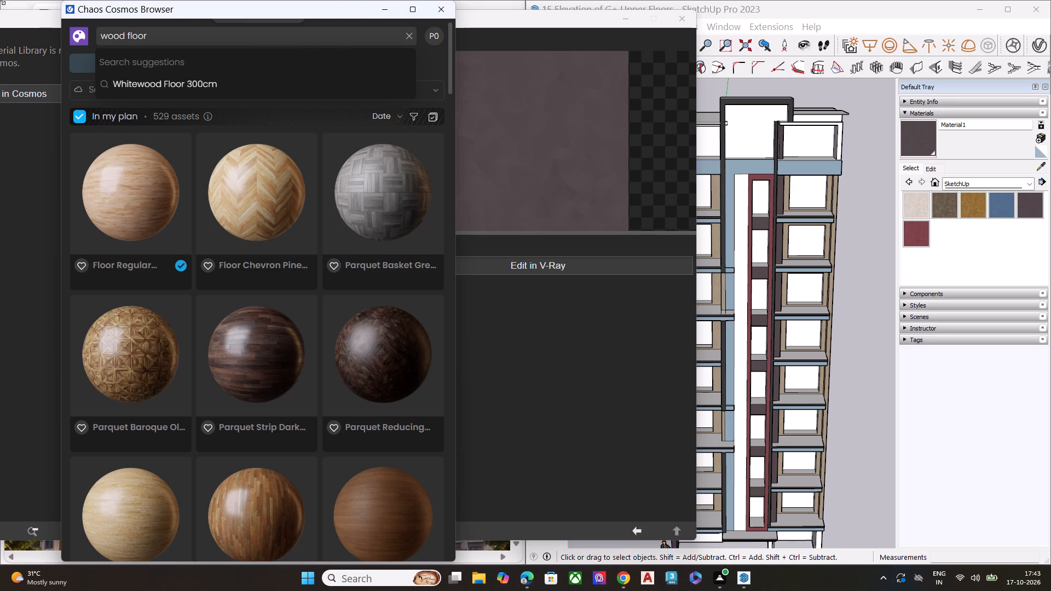
Look through the wood floor results in the Cosmos library for a finish that suits the front facade strips.
scroll(204, 413, "down", 5)
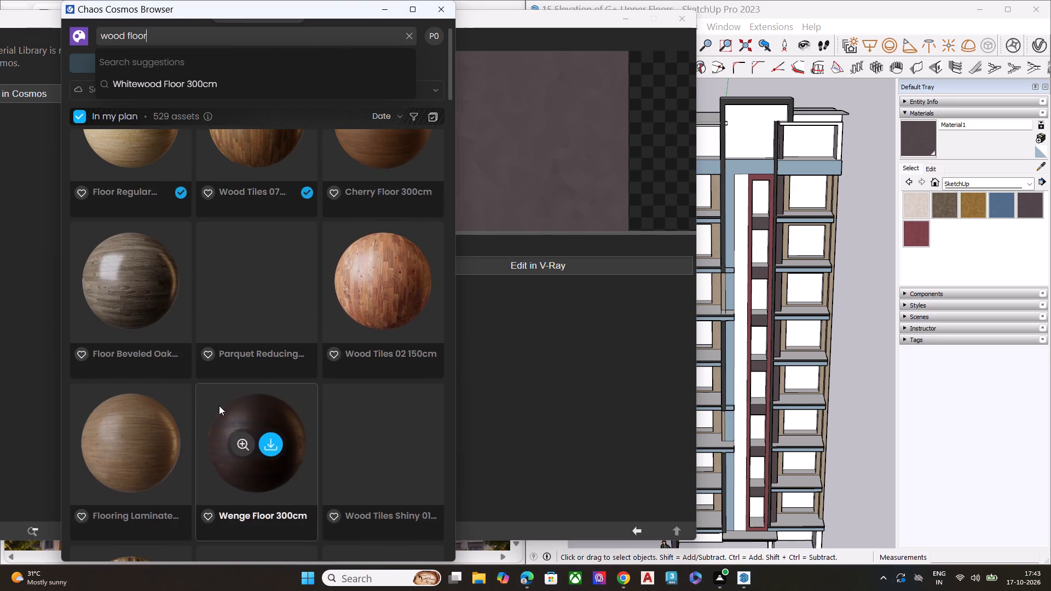
scroll(220, 405, "up", 2)
scroll(220, 405, "down", 7)
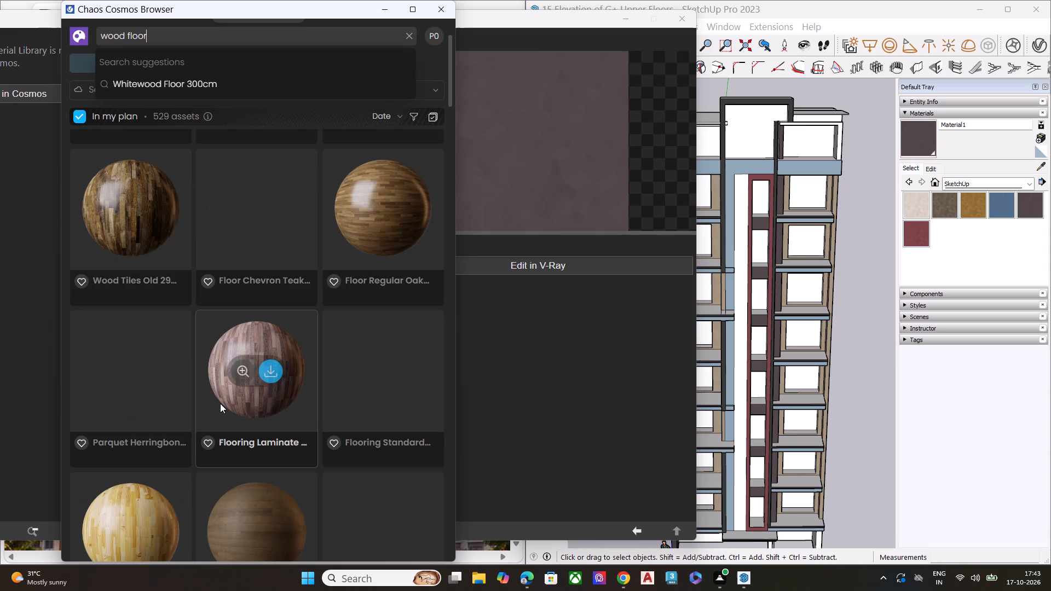
scroll(220, 403, "down", 12)
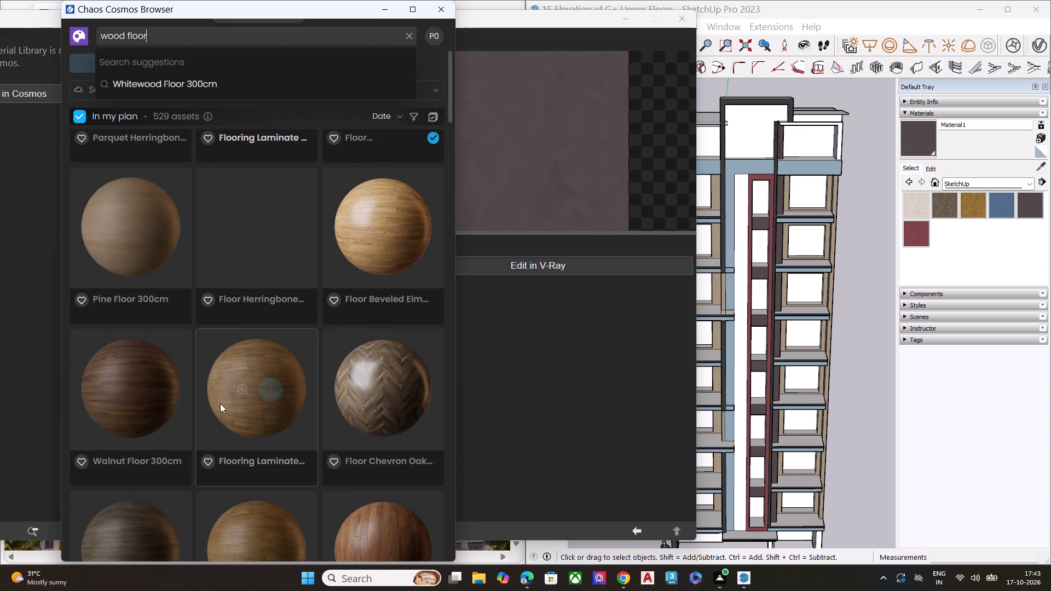
scroll(220, 403, "down", 9)
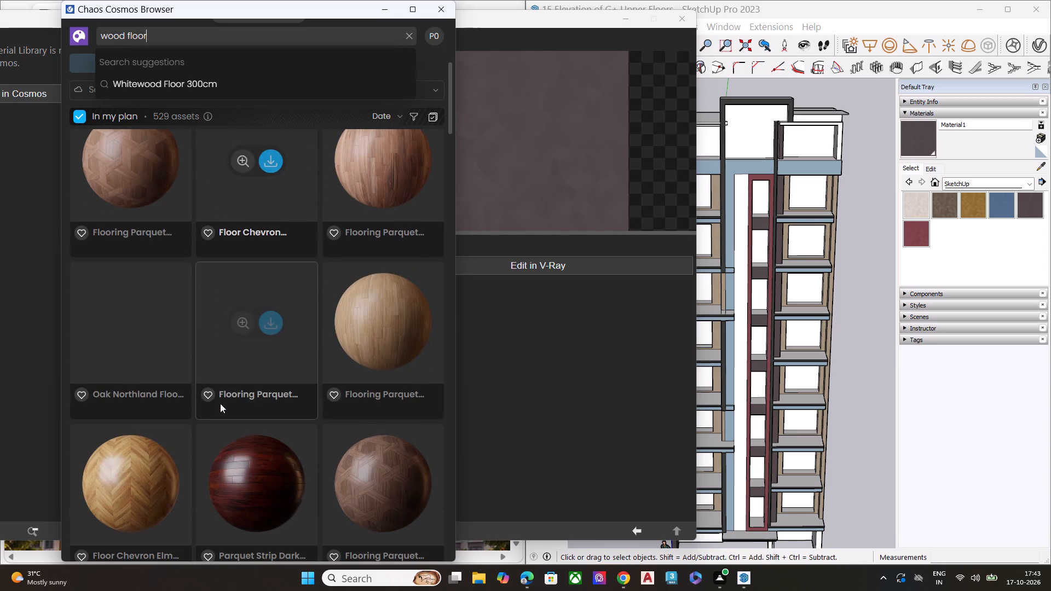
scroll(220, 403, "down", 2)
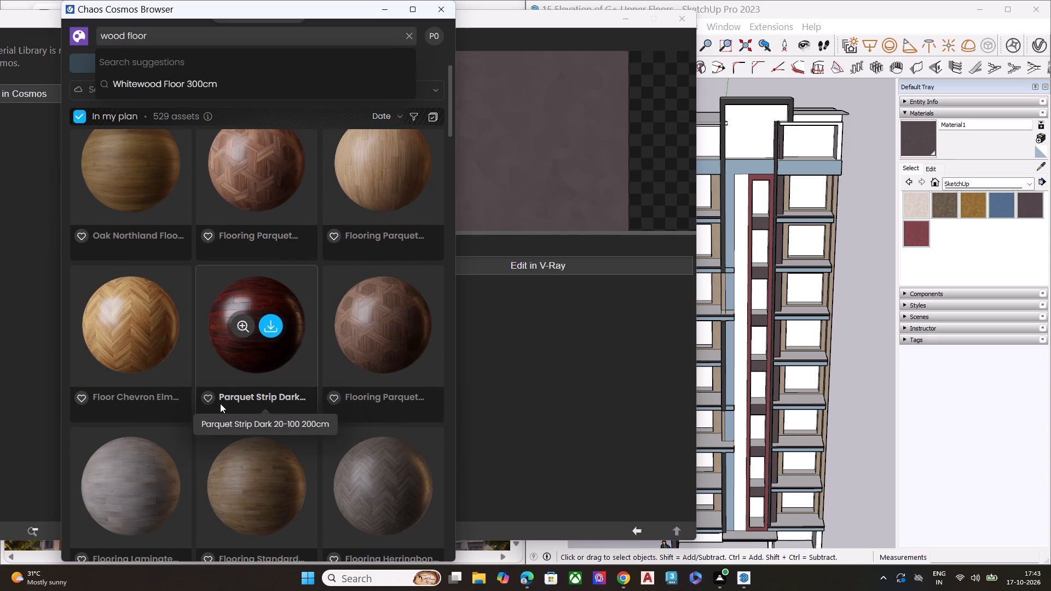
scroll(223, 399, "down", 6)
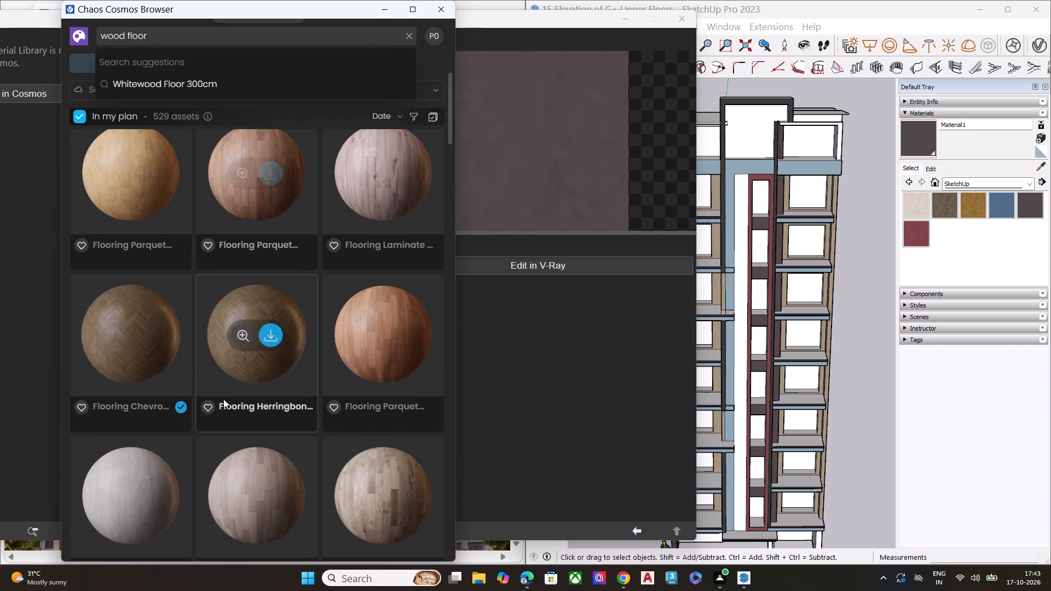
scroll(223, 399, "down", 7)
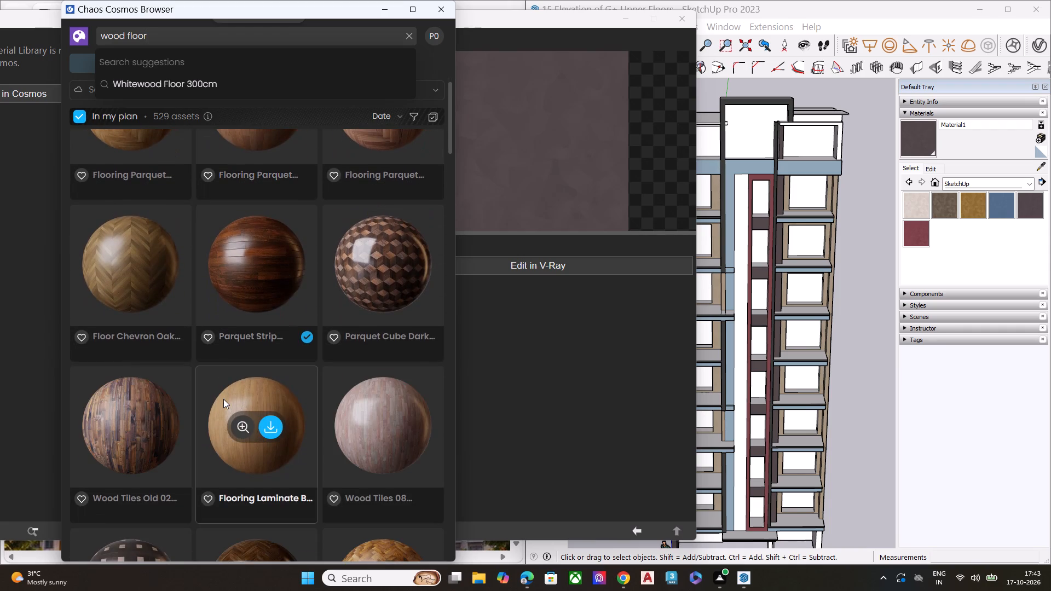
scroll(223, 399, "down", 10)
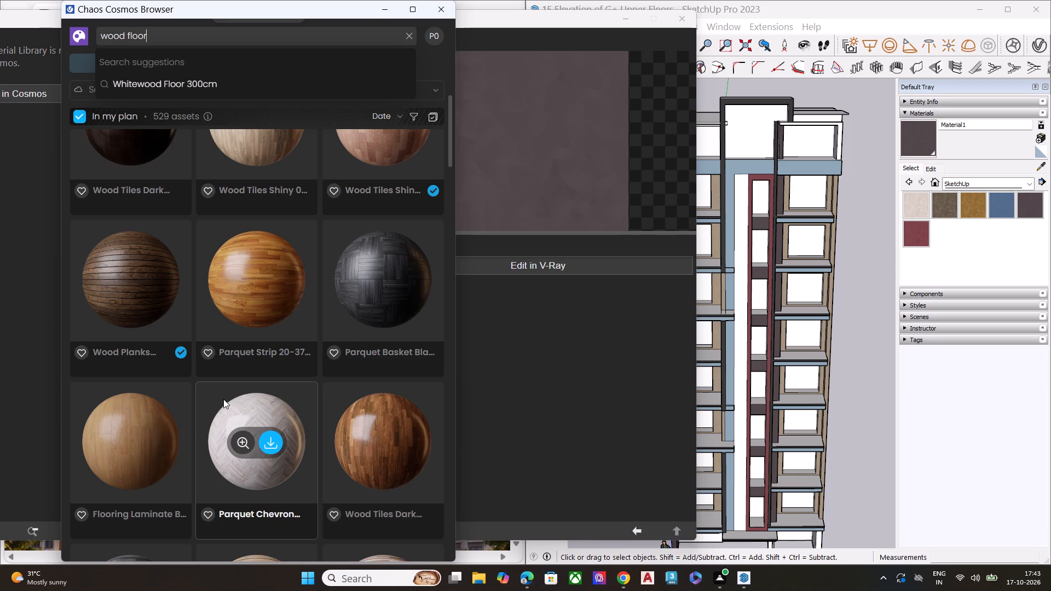
scroll(223, 399, "down", 7)
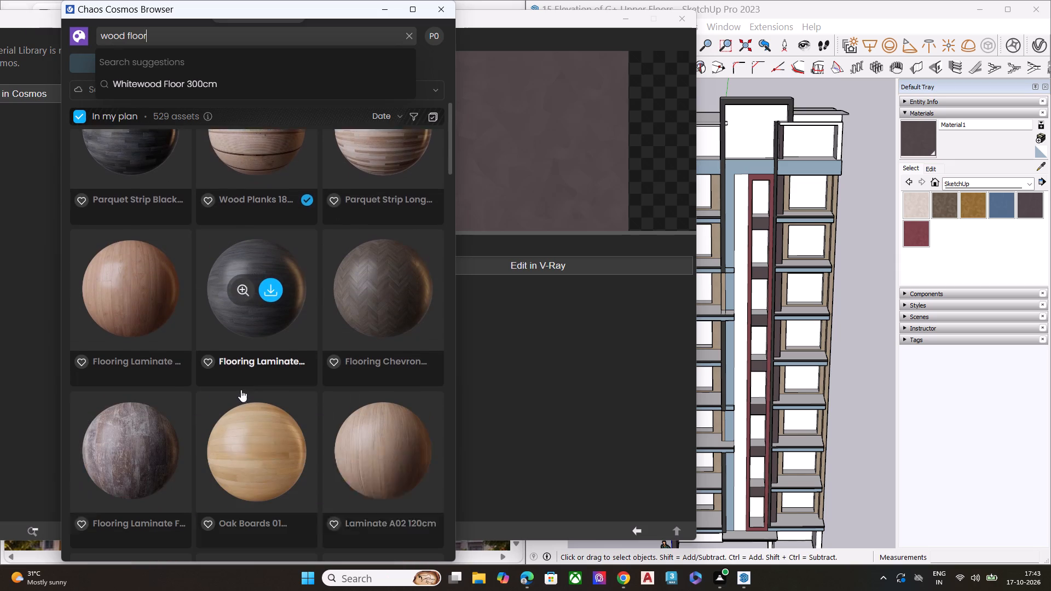
scroll(244, 388, "down", 6)
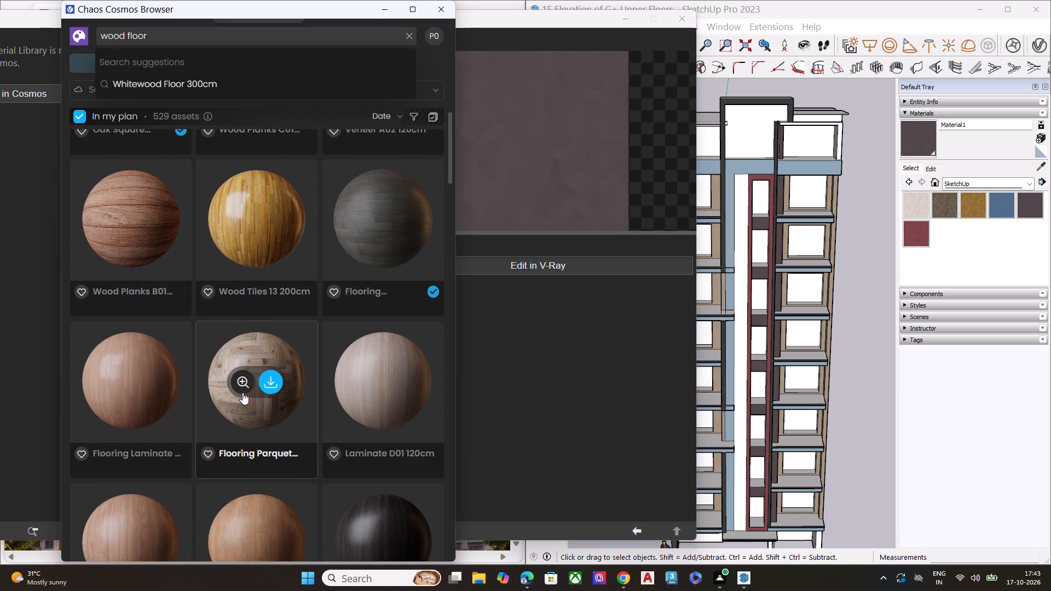
scroll(242, 392, "down", 3)
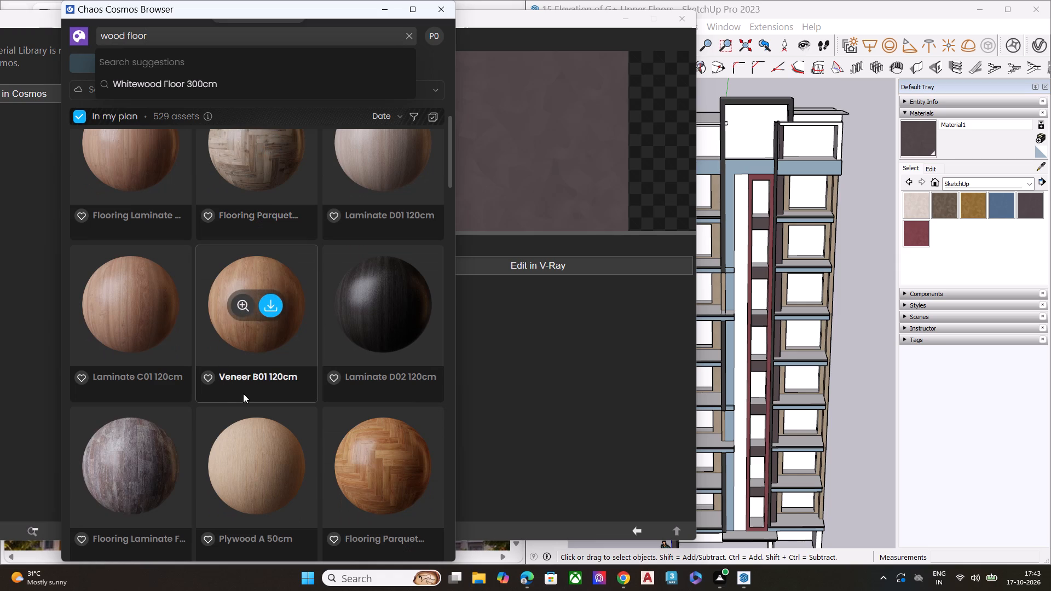
scroll(243, 393, "down", 7)
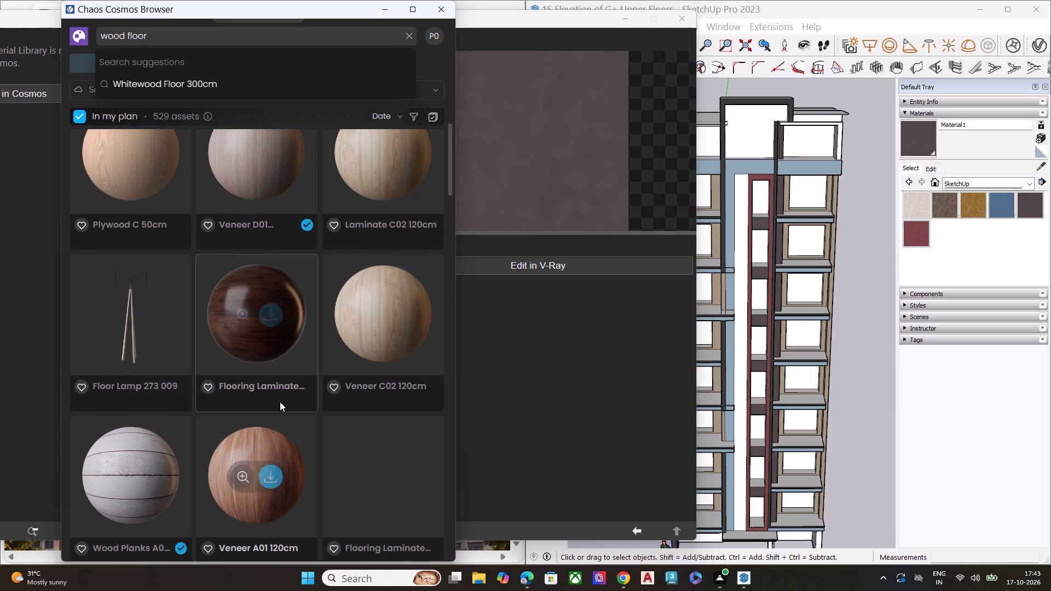
scroll(280, 402, "down", 9)
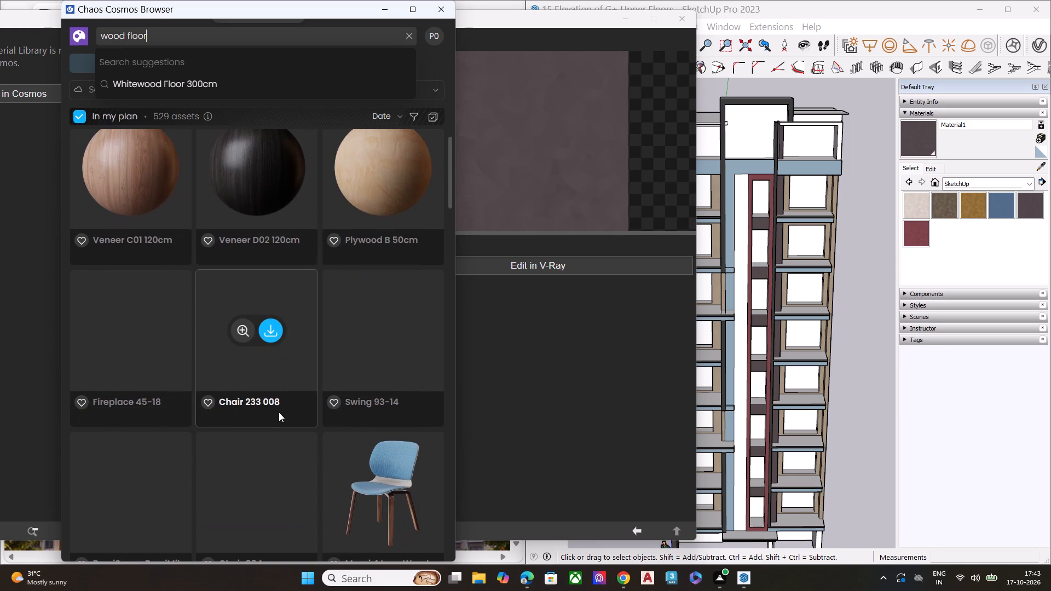
scroll(279, 412, "down", 7)
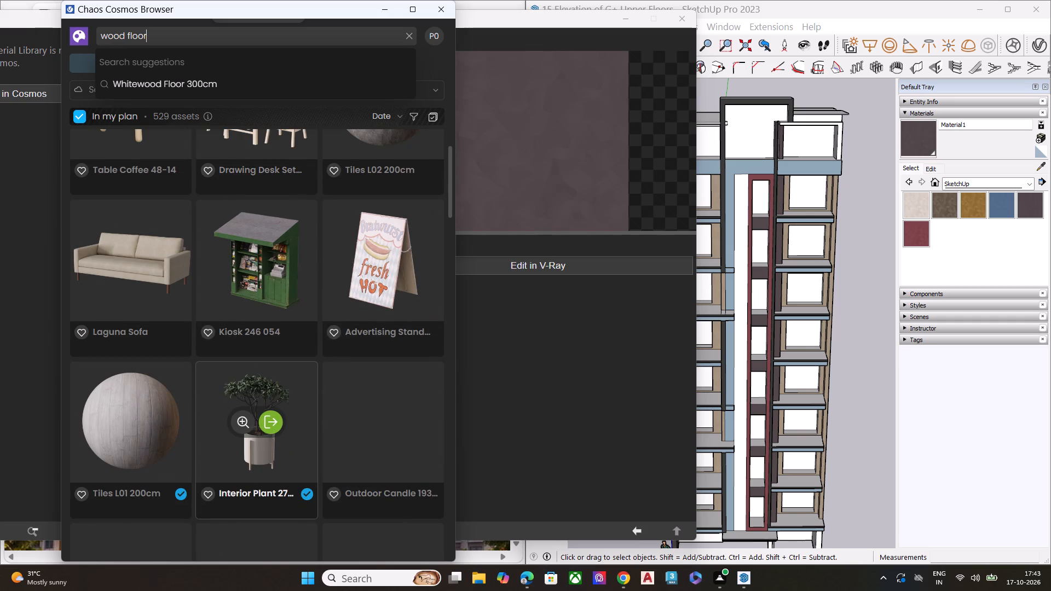
scroll(235, 352, "down", 1)
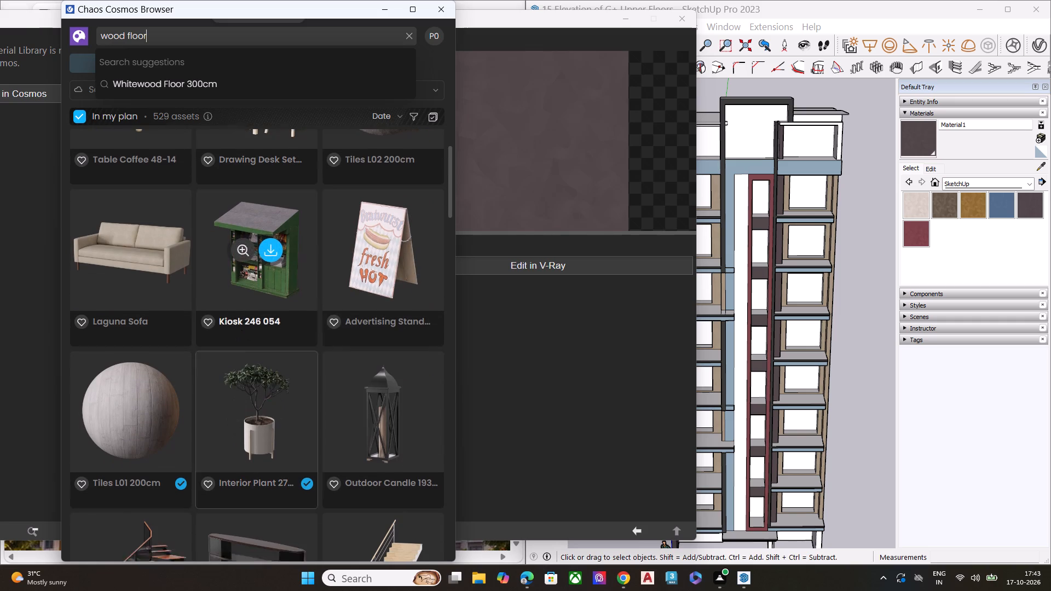
scroll(235, 355, "down", 6)
scroll(235, 369, "up", 5)
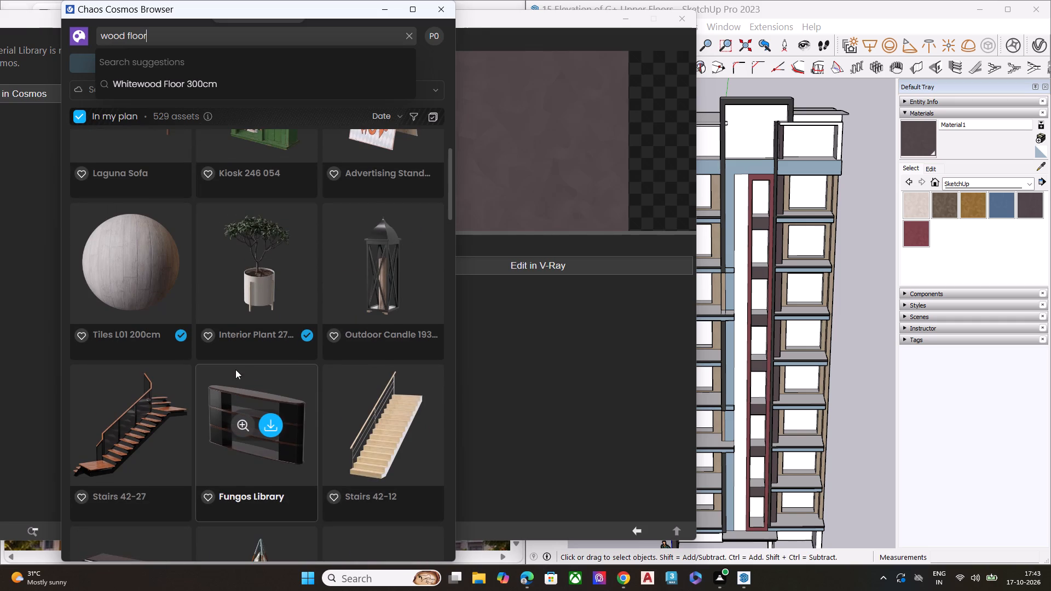
scroll(235, 369, "down", 8)
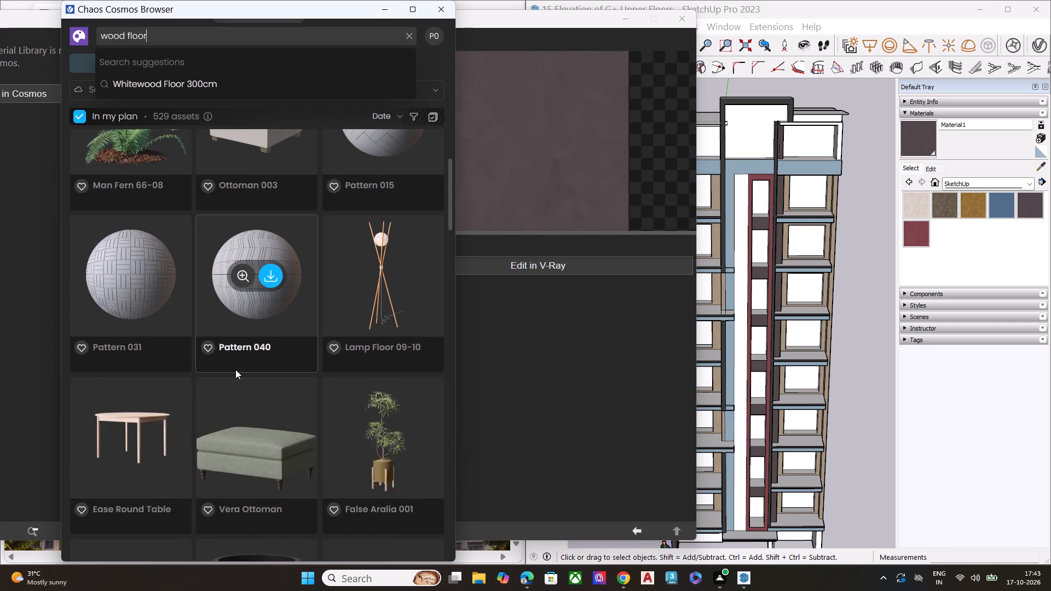
scroll(235, 369, "up", 8)
scroll(235, 369, "down", 3)
scroll(235, 369, "up", 2)
scroll(235, 369, "down", 1)
scroll(235, 369, "up", 11)
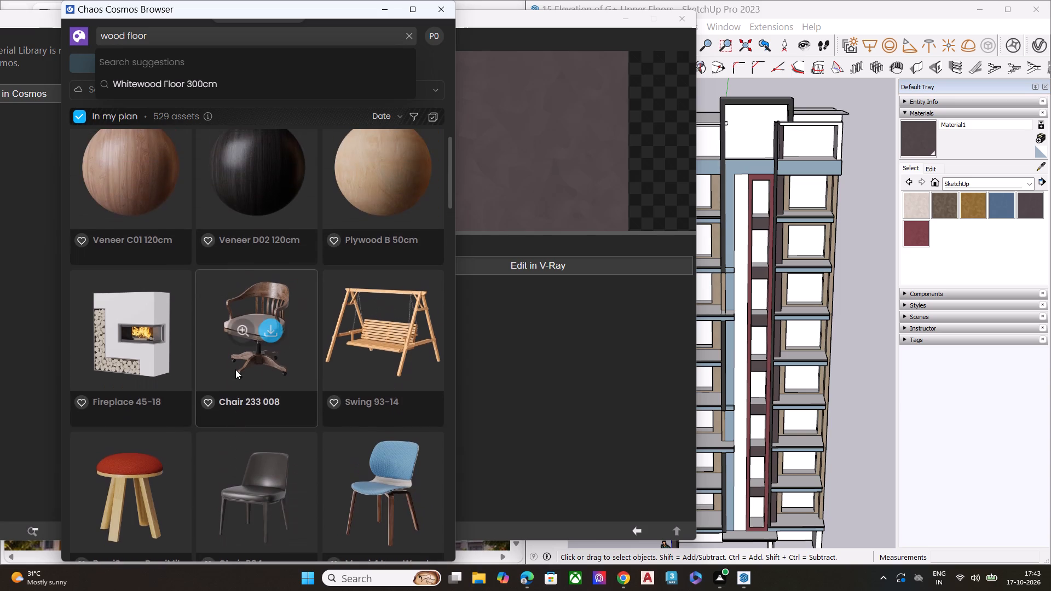
scroll(235, 369, "up", 12)
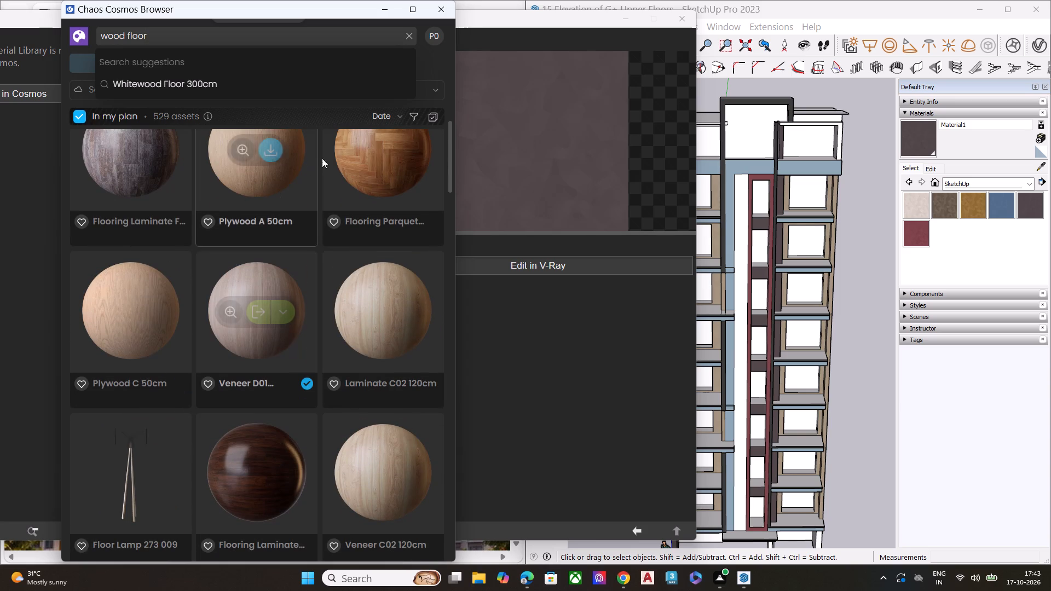
Search the Cosmos library for "structure" instead and look through the assets it offers.
left_click(406, 35)
scroll(740, 288, "down", 1)
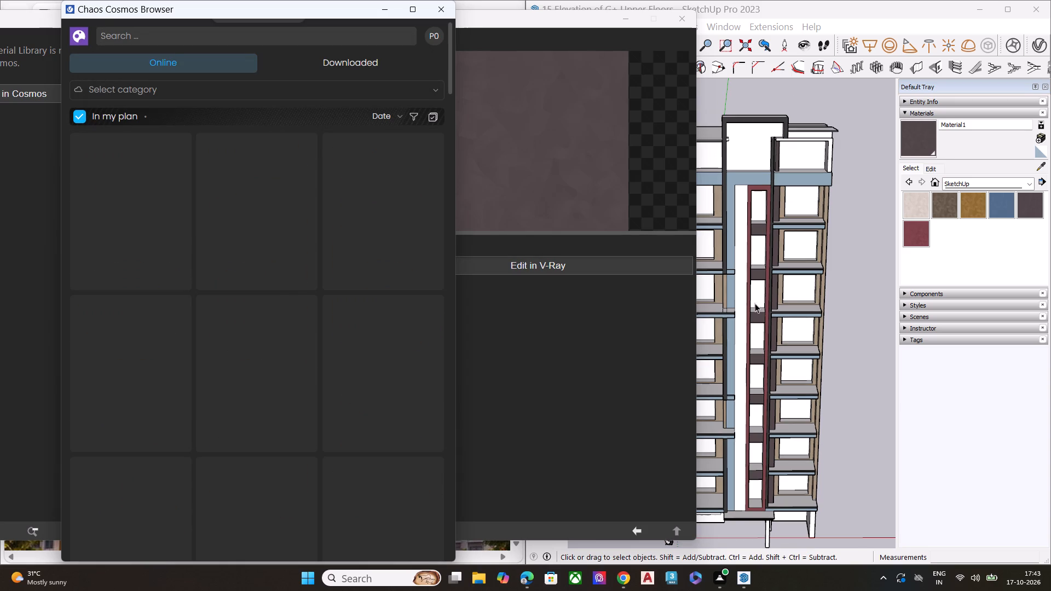
type("struc")
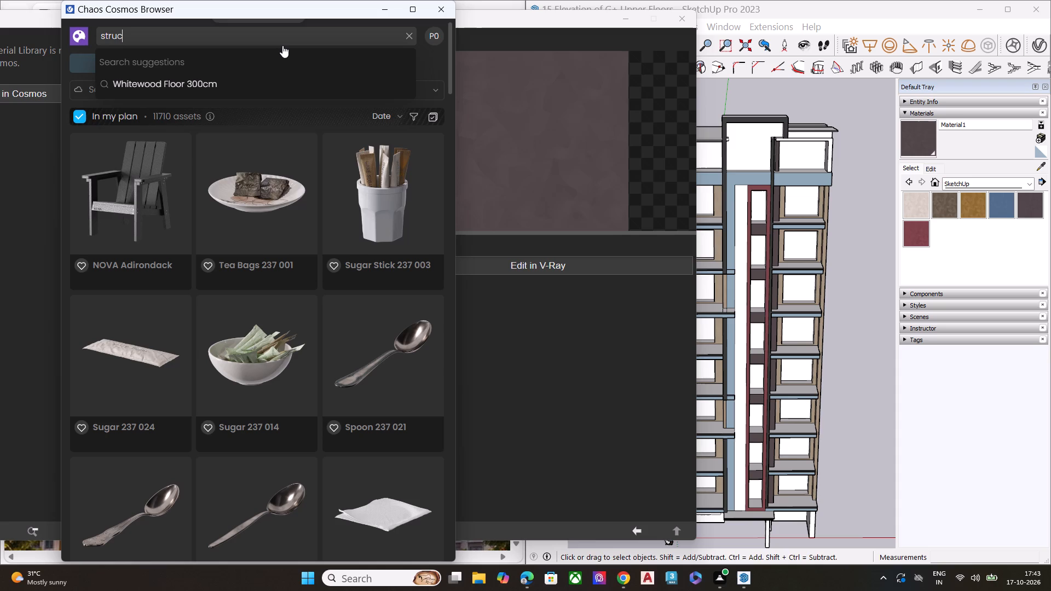
key("r")
key("BackSpace")
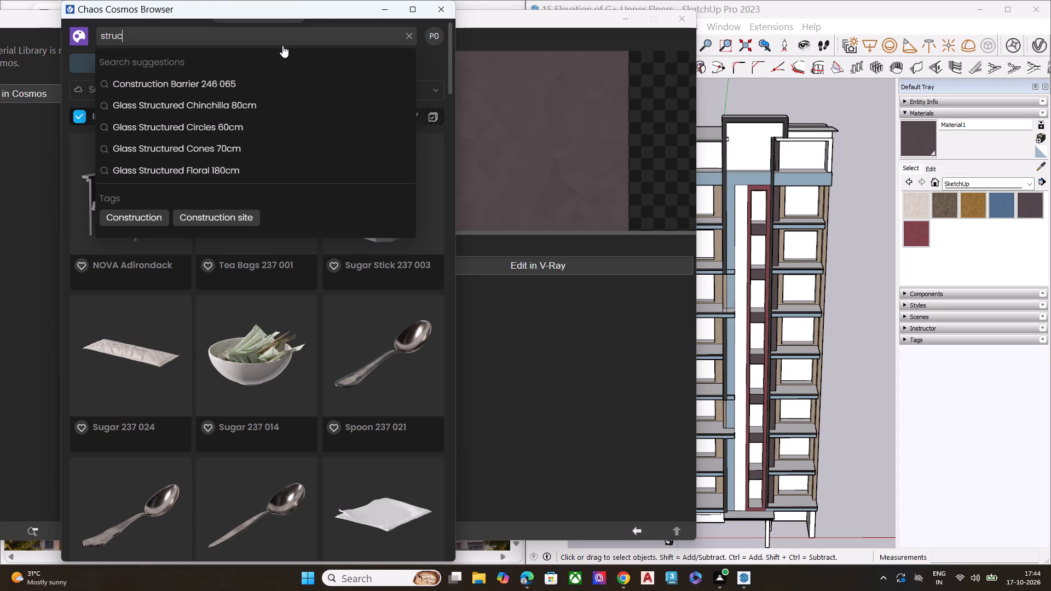
type("ture")
key("Return")
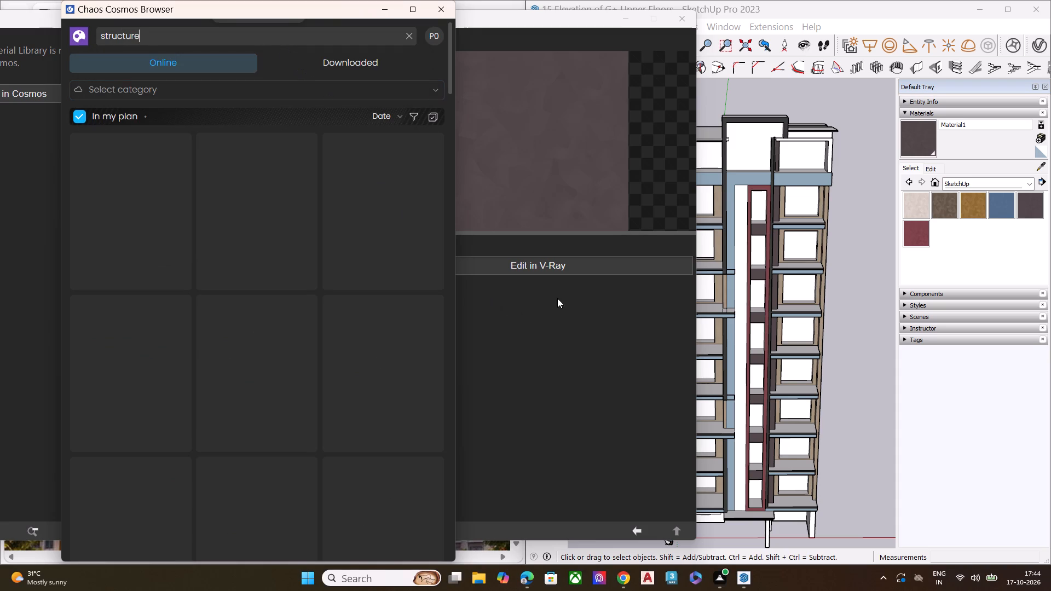
scroll(650, 296, "down", 7)
scroll(299, 254, "up", 1)
scroll(263, 269, "down", 4)
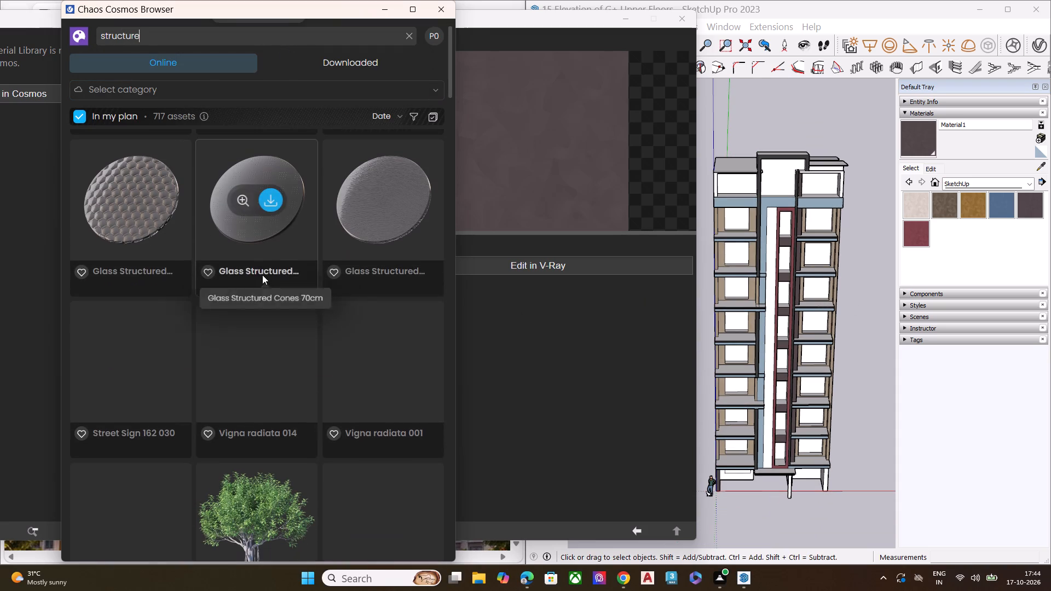
scroll(262, 275, "down", 5)
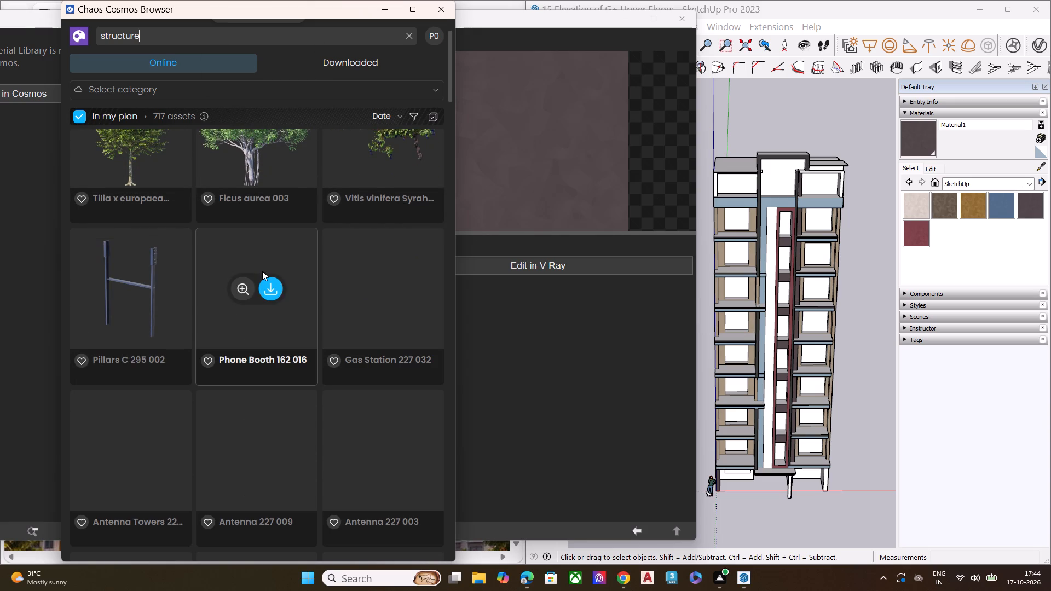
scroll(262, 271, "down", 6)
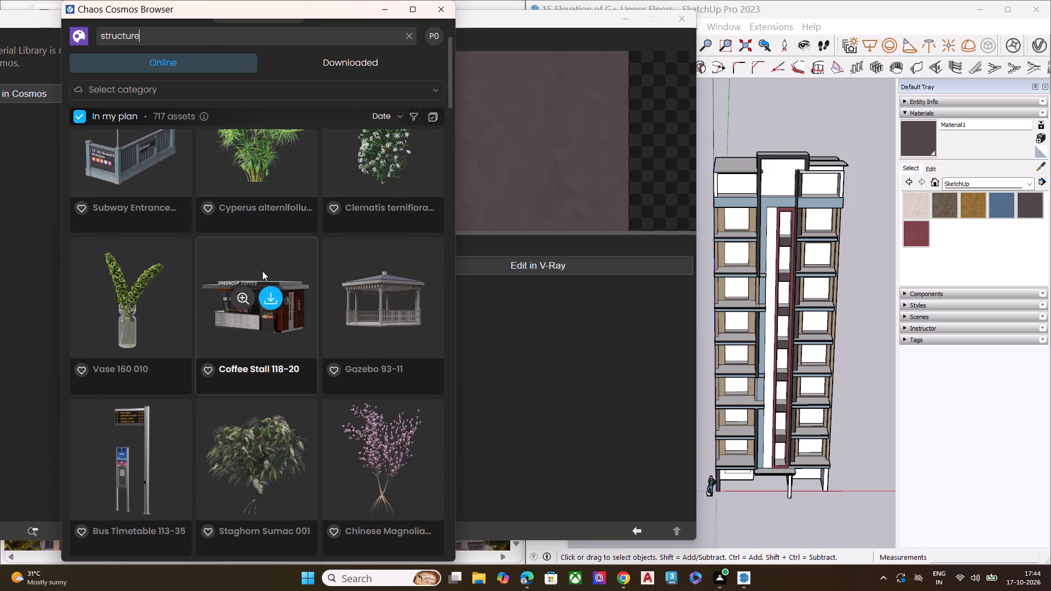
Examine the openings and slabs around the dark red frame up close, and review the first "structure" assets in the library again.
scroll(765, 262, "up", 13)
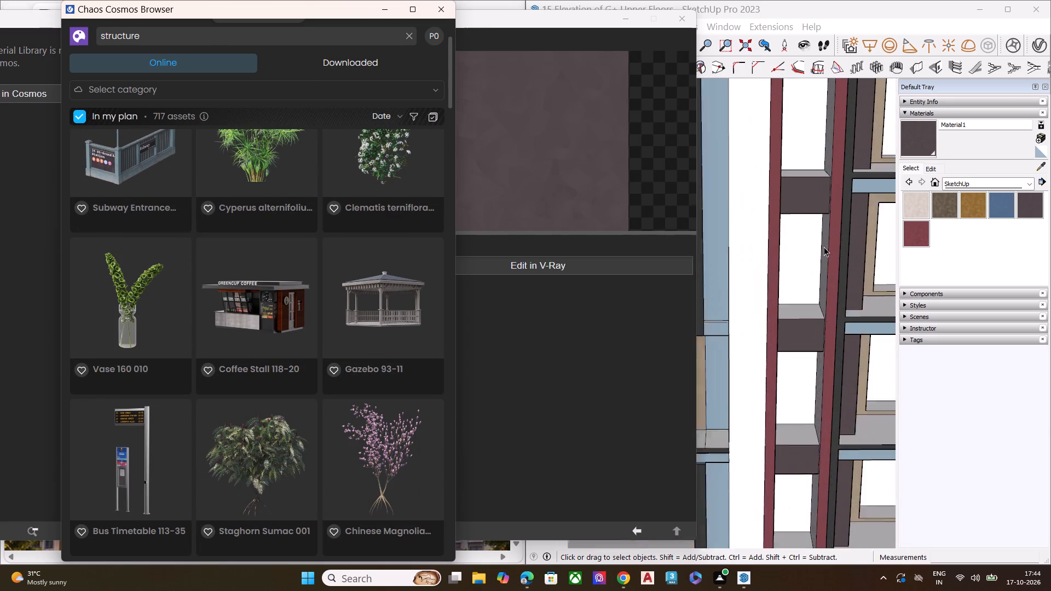
scroll(824, 247, "up", 2)
middle_click_drag(788, 259, 645, 328)
scroll(788, 259, "up", 1)
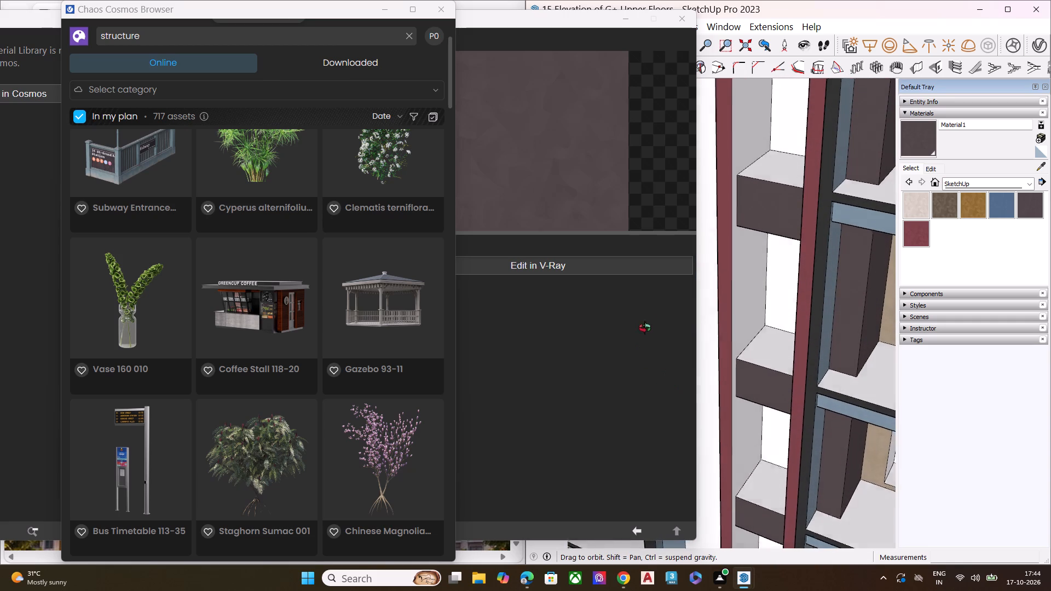
middle_click_drag(645, 328, 645, 326)
scroll(645, 326, "up", 1)
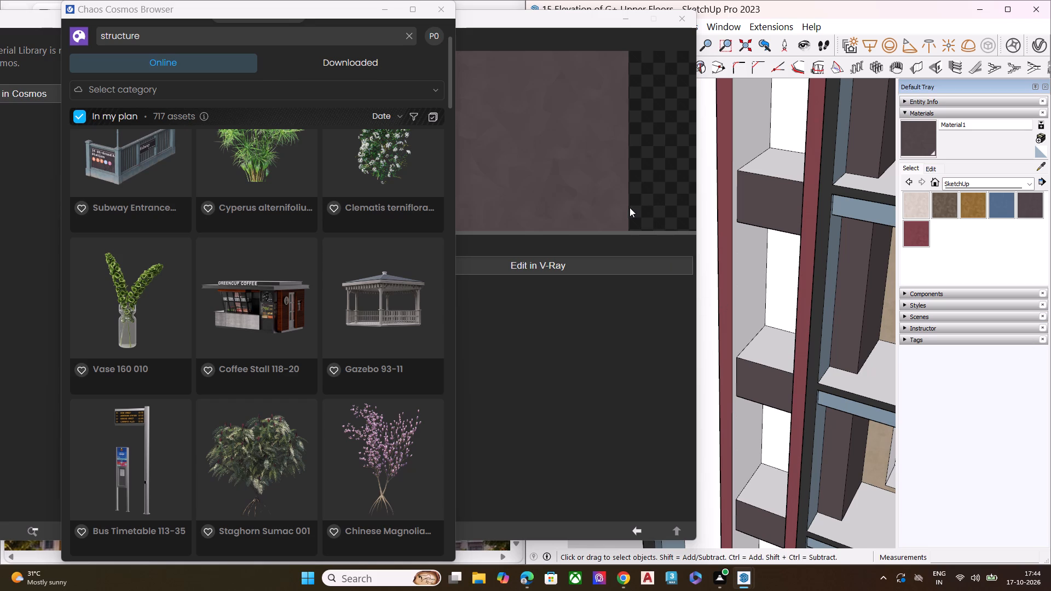
scroll(182, 215, "up", 2)
scroll(181, 215, "down", 1)
scroll(181, 215, "up", 7)
scroll(218, 186, "up", 1)
scroll(218, 186, "down", 2)
scroll(218, 186, "up", 5)
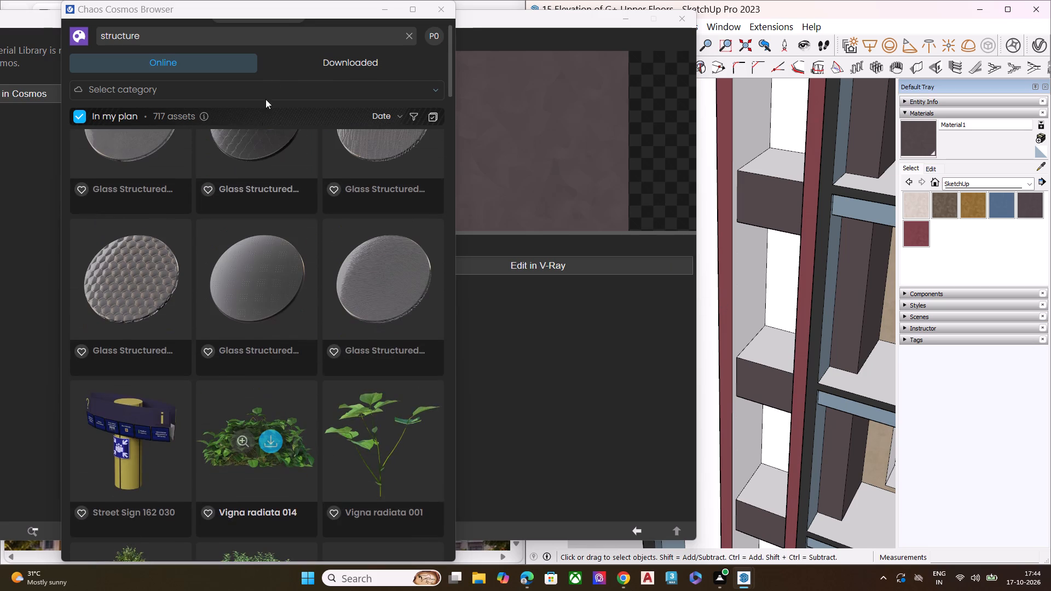
left_click(401, 38)
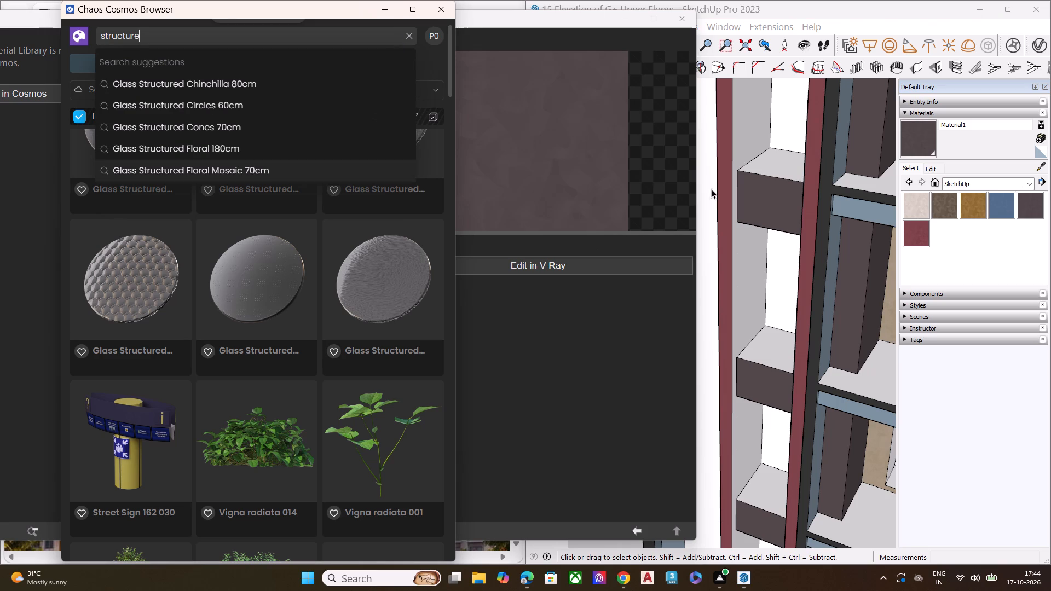
Examine the whole tower from above and from its front corner, including the side facade.
scroll(677, 243, "down", 1)
scroll(677, 246, "up", 2)
scroll(671, 258, "down", 4)
scroll(724, 245, "down", 9)
scroll(748, 275, "up", 1)
scroll(749, 276, "down", 5)
scroll(794, 266, "up", 3)
scroll(796, 266, "down", 6)
middle_click_drag(831, 310, 829, 291)
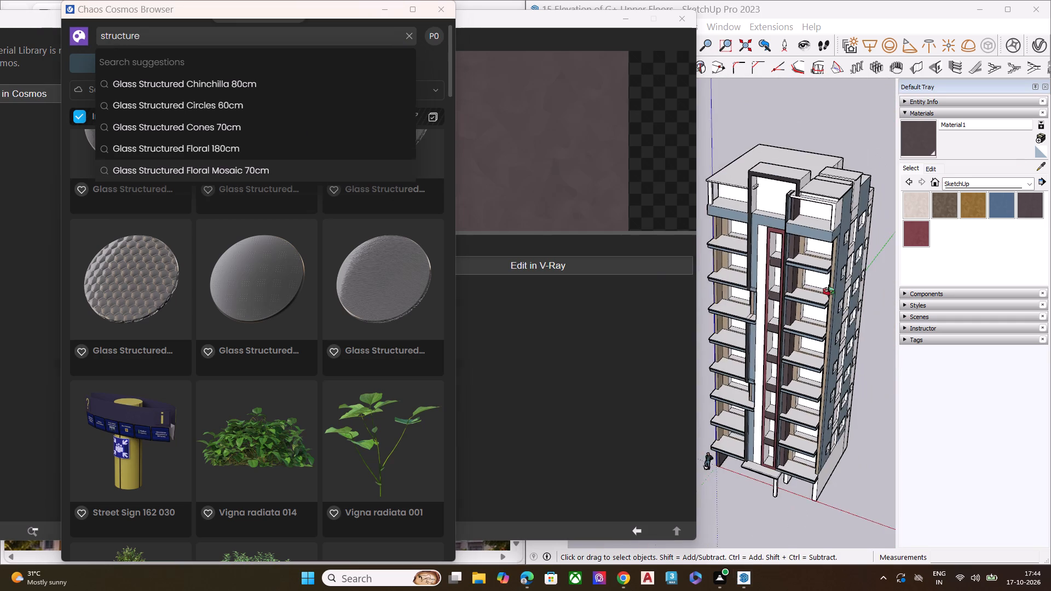
middle_click_drag(829, 291, 850, 207)
scroll(850, 206, "up", 1)
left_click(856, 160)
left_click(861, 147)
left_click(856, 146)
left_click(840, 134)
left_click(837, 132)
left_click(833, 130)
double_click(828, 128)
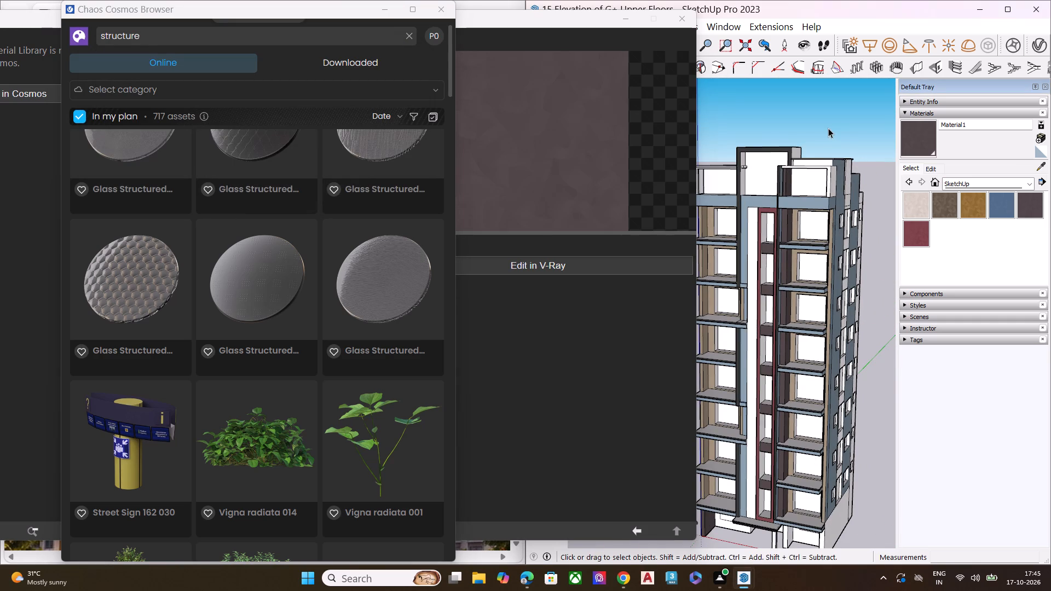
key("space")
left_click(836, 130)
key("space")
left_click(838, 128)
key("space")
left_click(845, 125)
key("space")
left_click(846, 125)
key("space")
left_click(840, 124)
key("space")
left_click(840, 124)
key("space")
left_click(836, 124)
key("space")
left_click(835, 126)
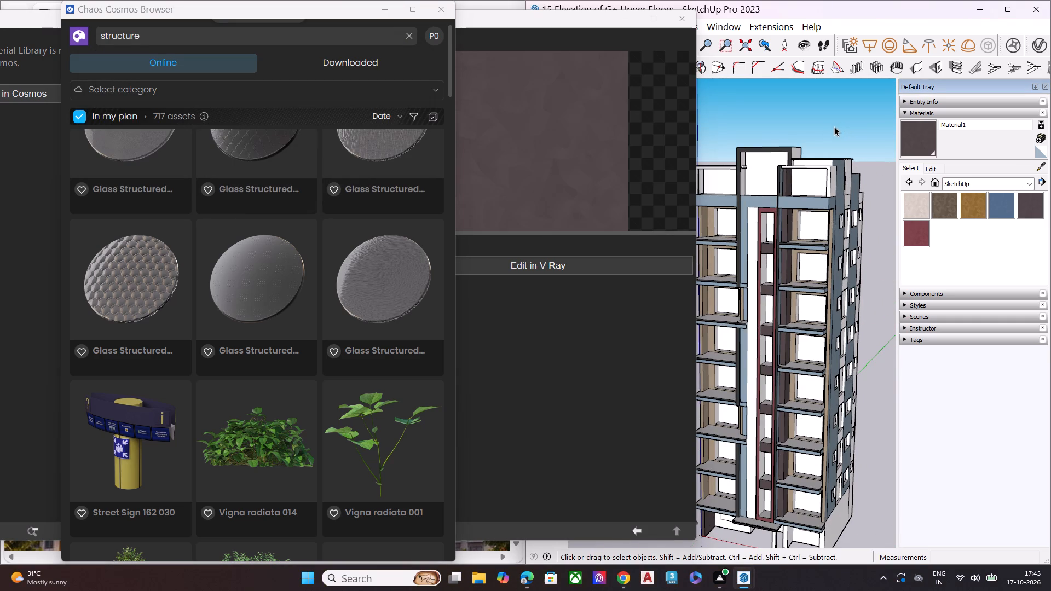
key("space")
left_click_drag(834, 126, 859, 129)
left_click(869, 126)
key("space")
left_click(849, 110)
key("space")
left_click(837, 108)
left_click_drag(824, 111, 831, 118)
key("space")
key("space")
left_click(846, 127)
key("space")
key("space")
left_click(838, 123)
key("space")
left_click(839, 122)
Clear the Cosmos search, look through the Stone materials for a finish for the facade strips, and examine the tower's front from below.
key("space")
left_click(822, 116)
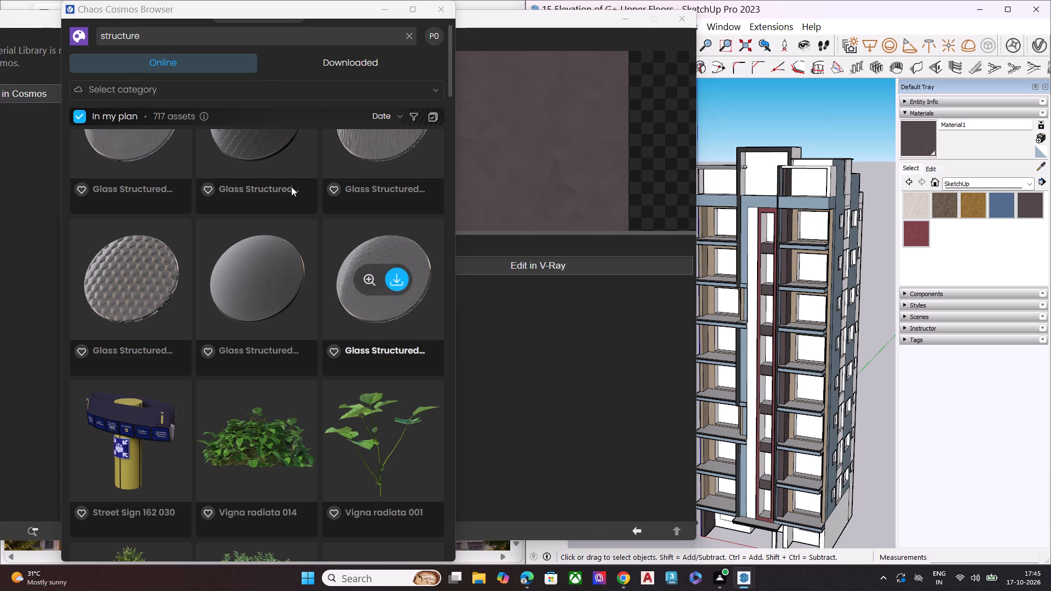
left_click(411, 38)
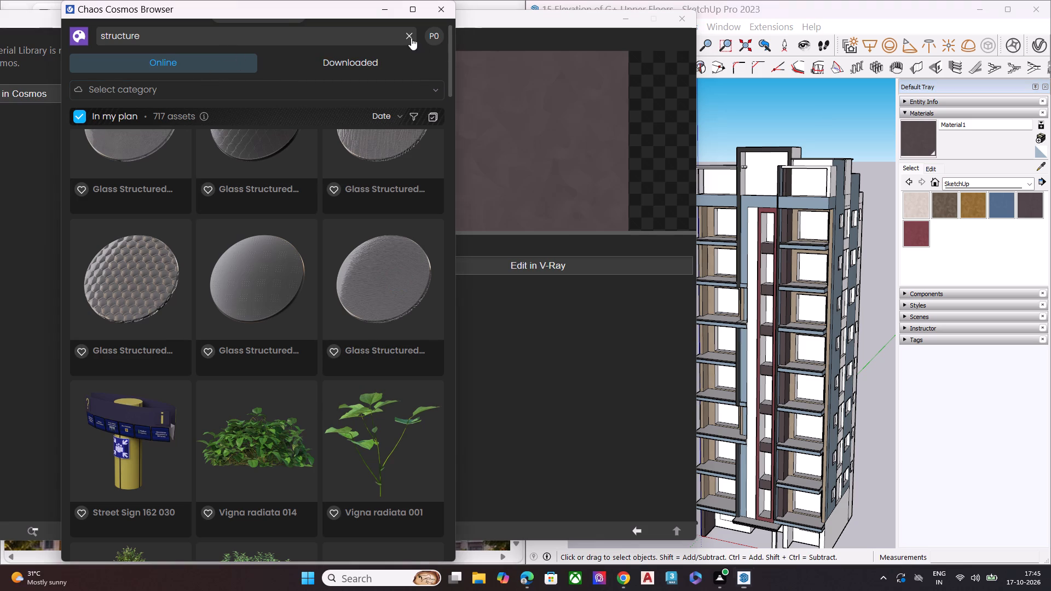
scroll(720, 158, "down", 5)
left_click(138, 87)
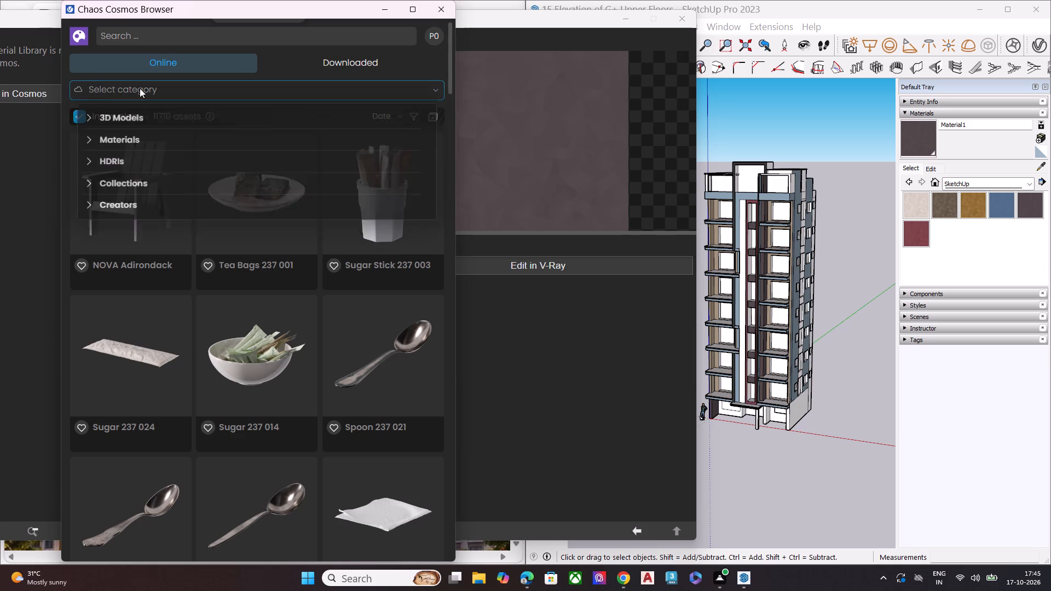
left_click(141, 138)
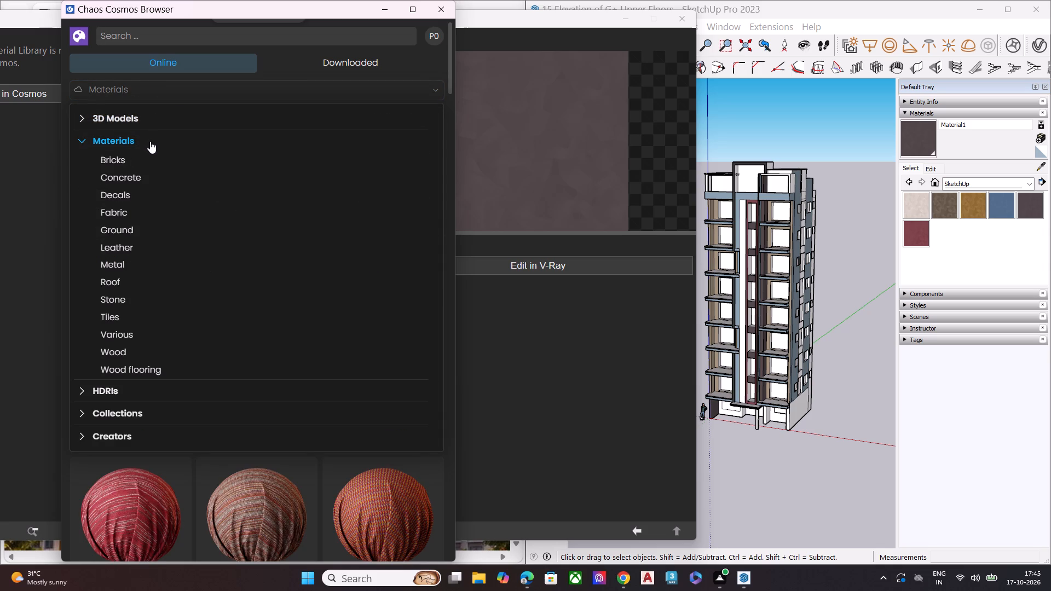
left_click(126, 302)
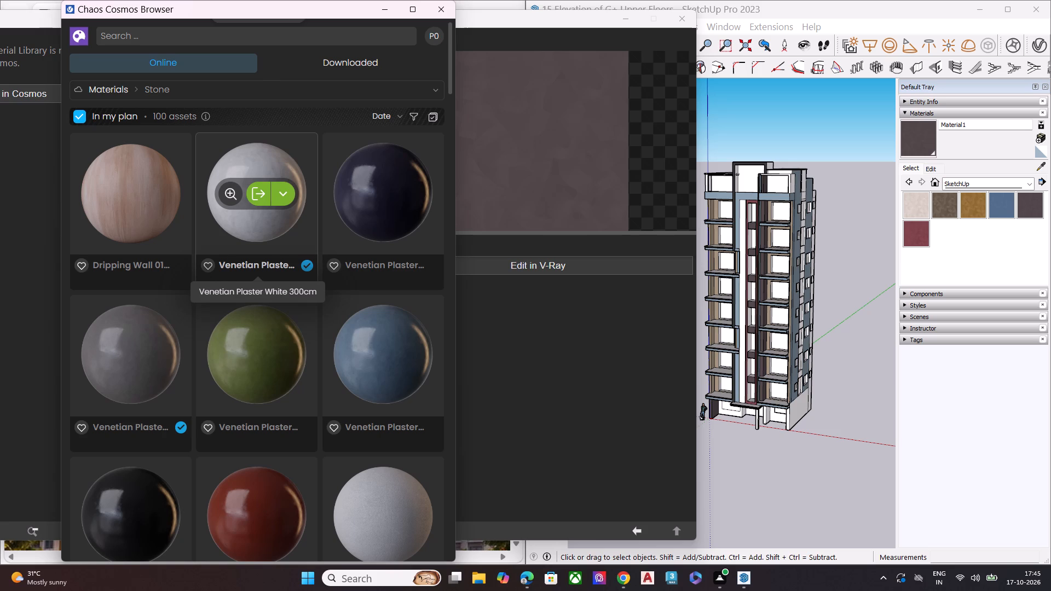
scroll(272, 283, "down", 5)
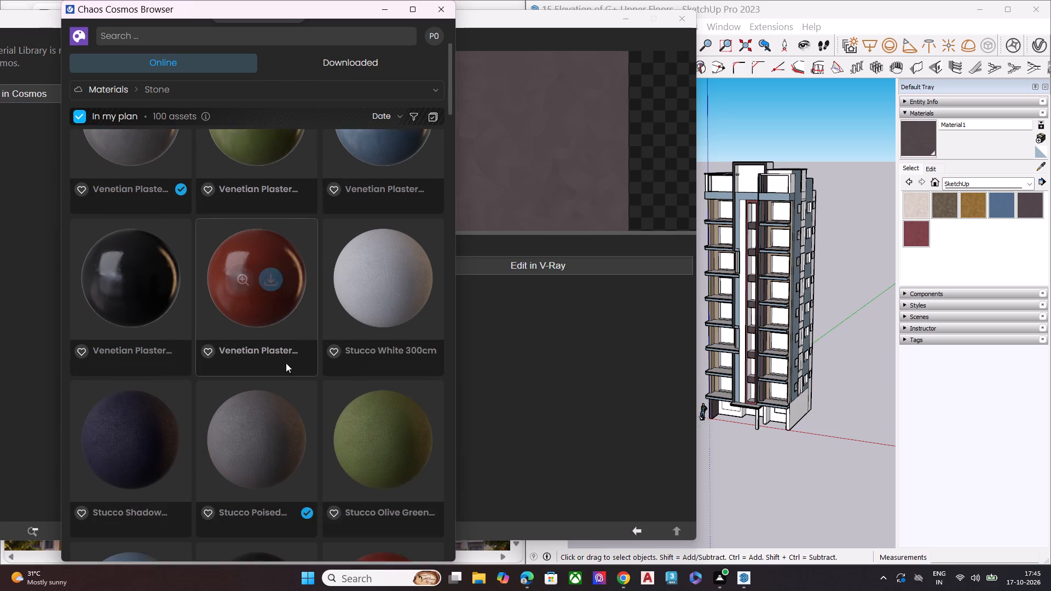
scroll(286, 363, "down", 8)
scroll(293, 354, "up", 2)
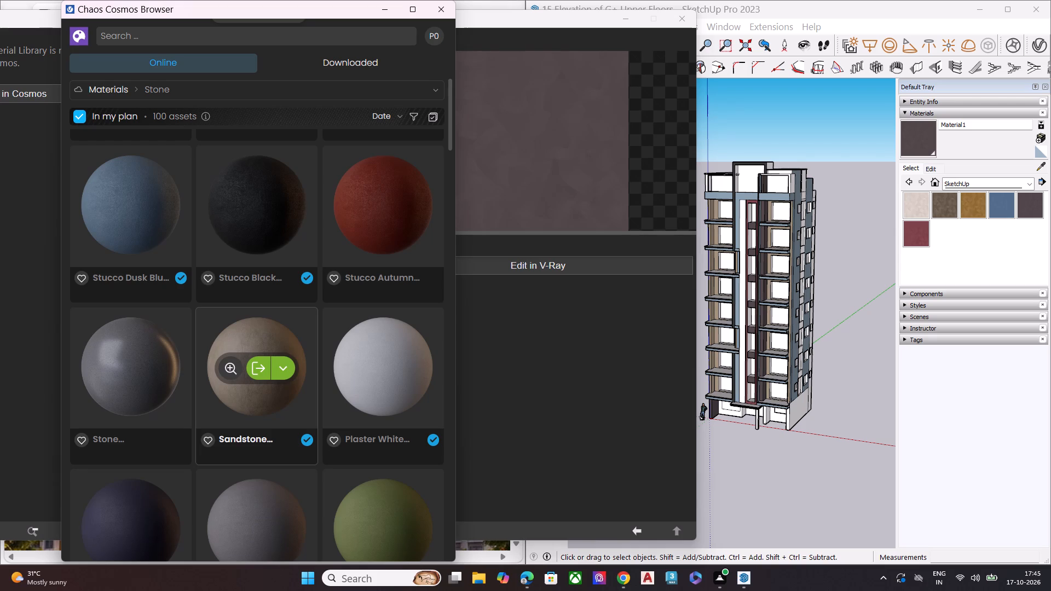
scroll(480, 363, "down", 8)
middle_click_drag(804, 356, 804, 351)
scroll(796, 448, "up", 3)
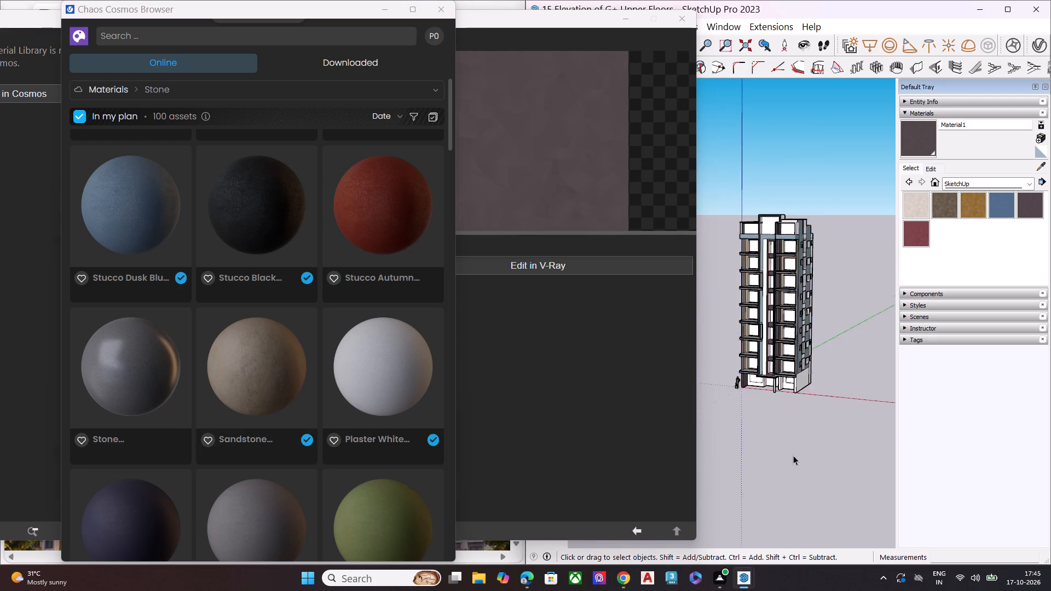
scroll(793, 455, "up", 4)
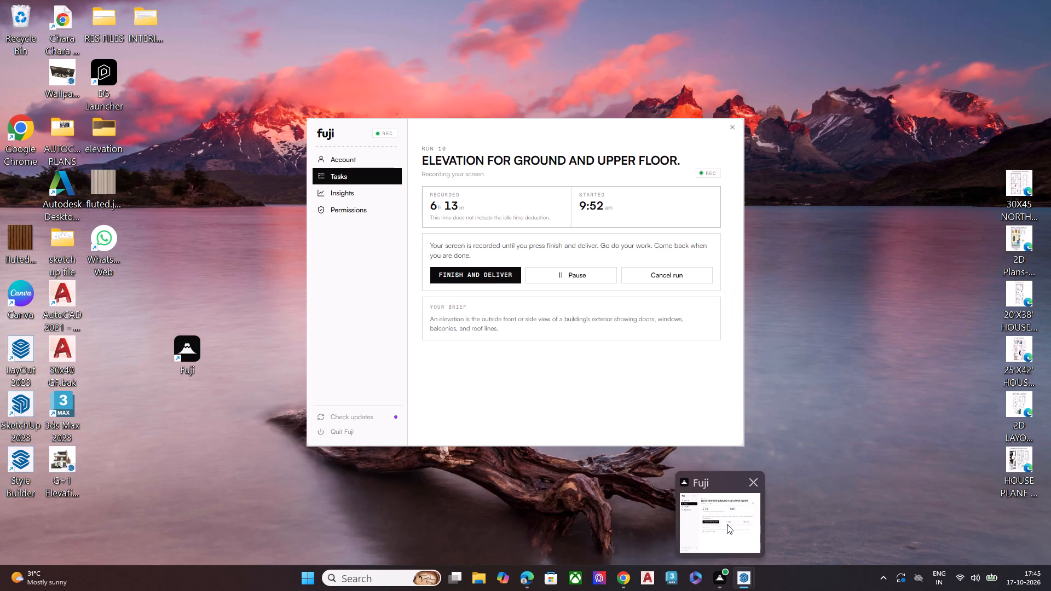
scroll(842, 323, "down", 6)
middle_click_drag(810, 373, 801, 235)
scroll(802, 230, "up", 7)
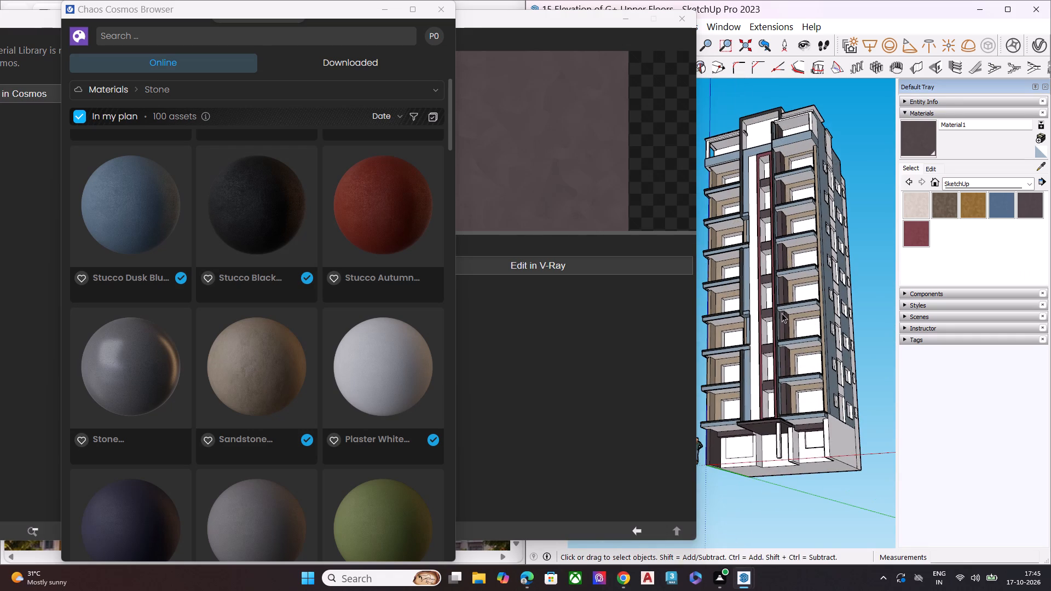
scroll(279, 389, "down", 6)
scroll(279, 389, "up", 3)
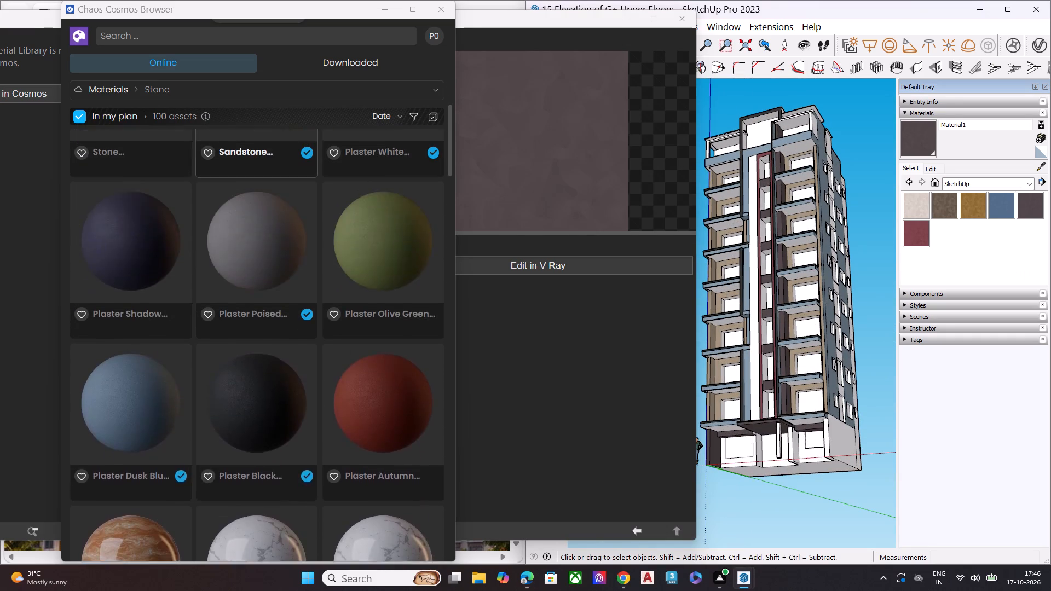
scroll(279, 389, "up", 1)
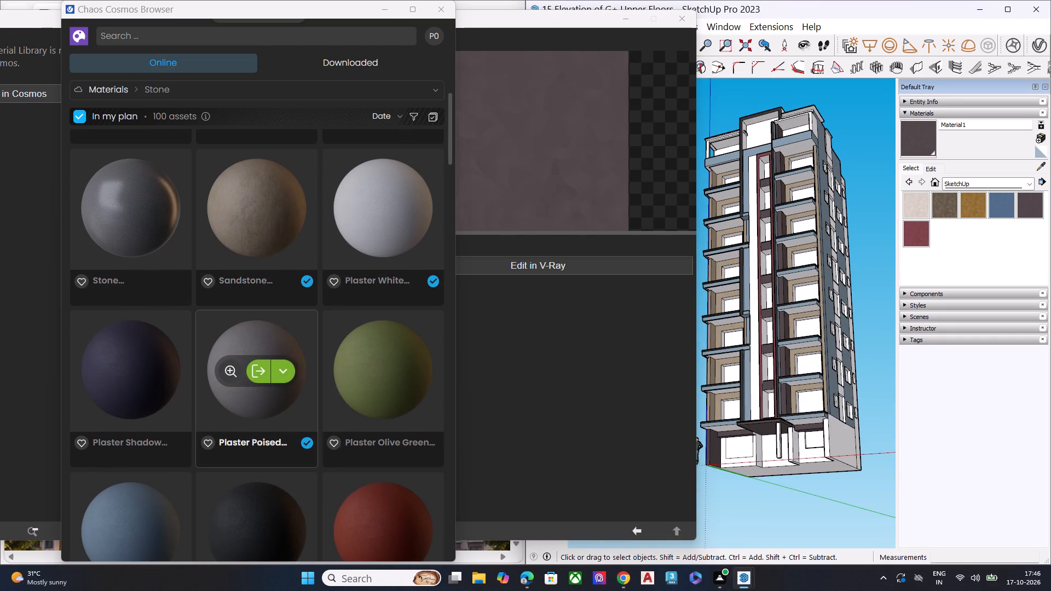
scroll(267, 405, "down", 2)
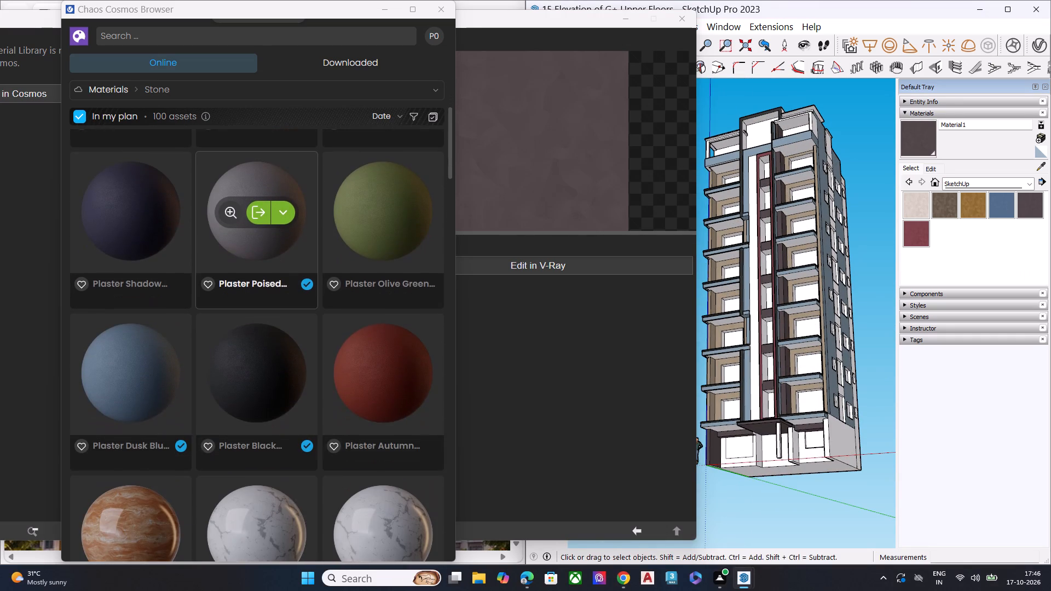
scroll(267, 405, "down", 1)
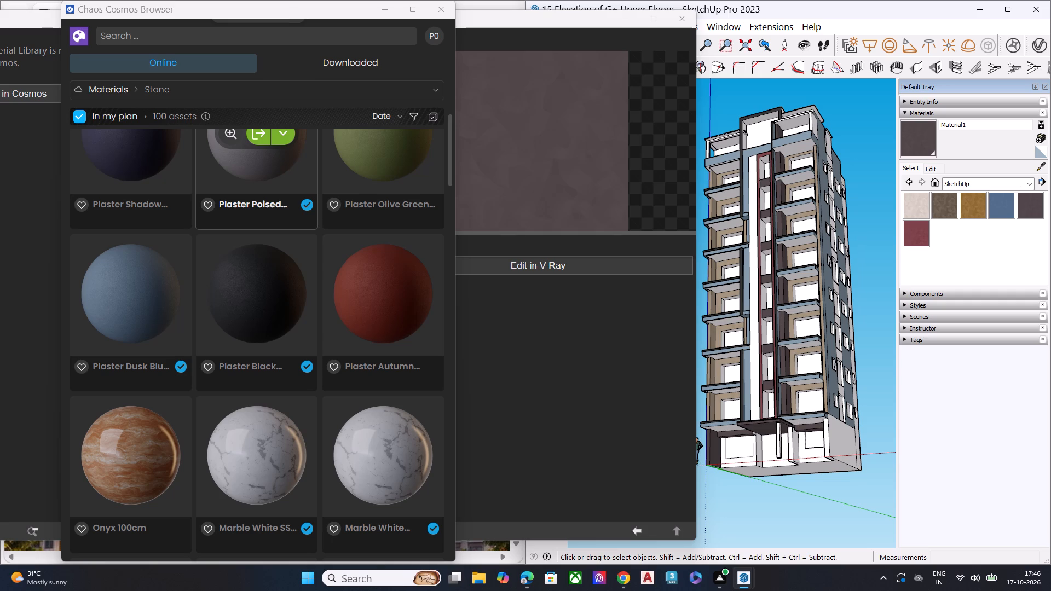
scroll(267, 405, "down", 3)
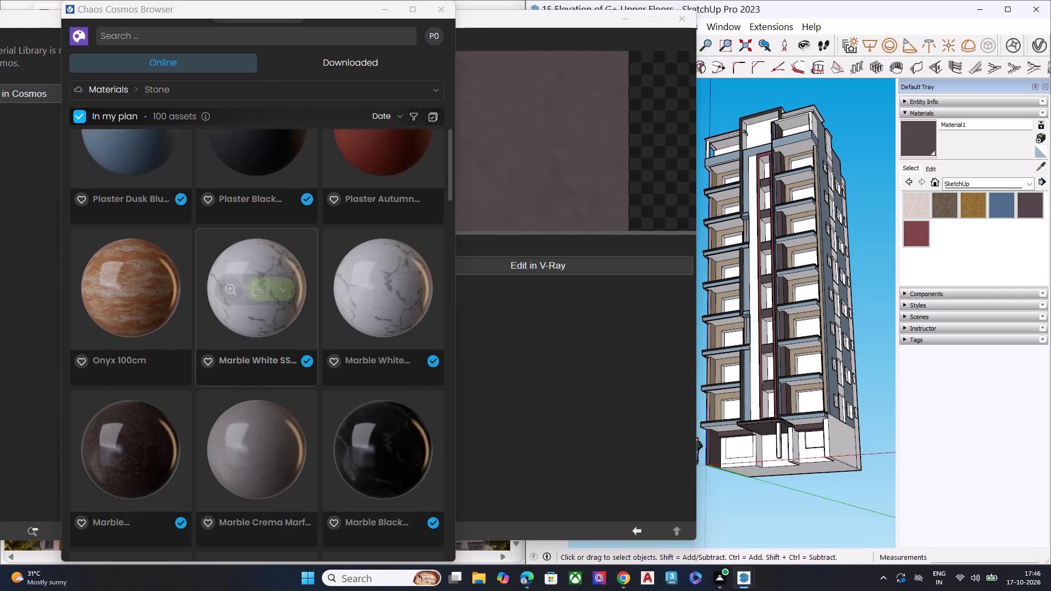
Browse the Cosmos Wood flooring materials and import Wood Planks Pecan 33-81 150cm into the model, closing the library and asset editor.
left_click(217, 87)
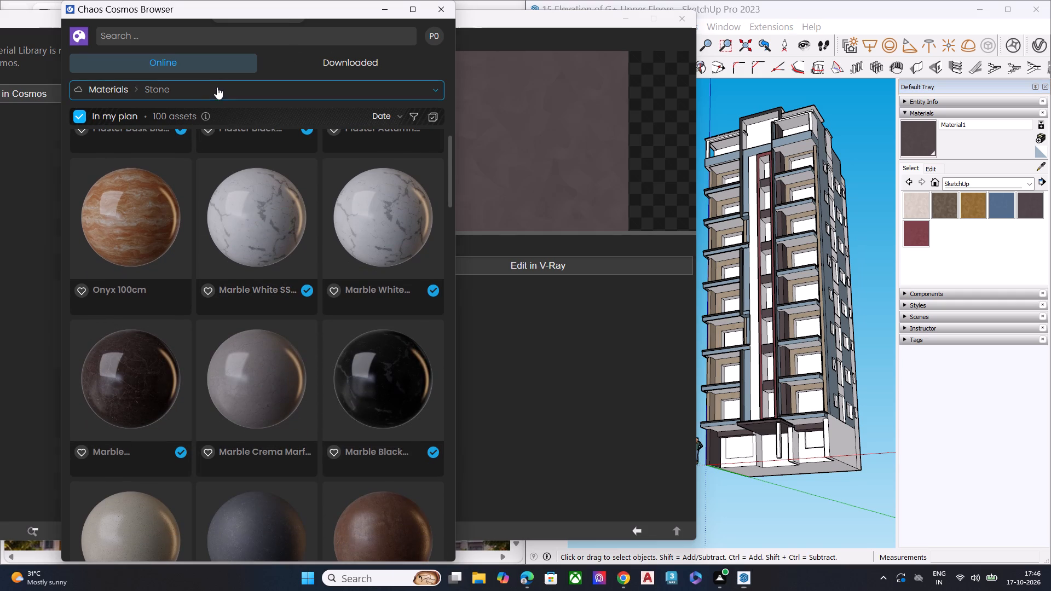
left_click(172, 368)
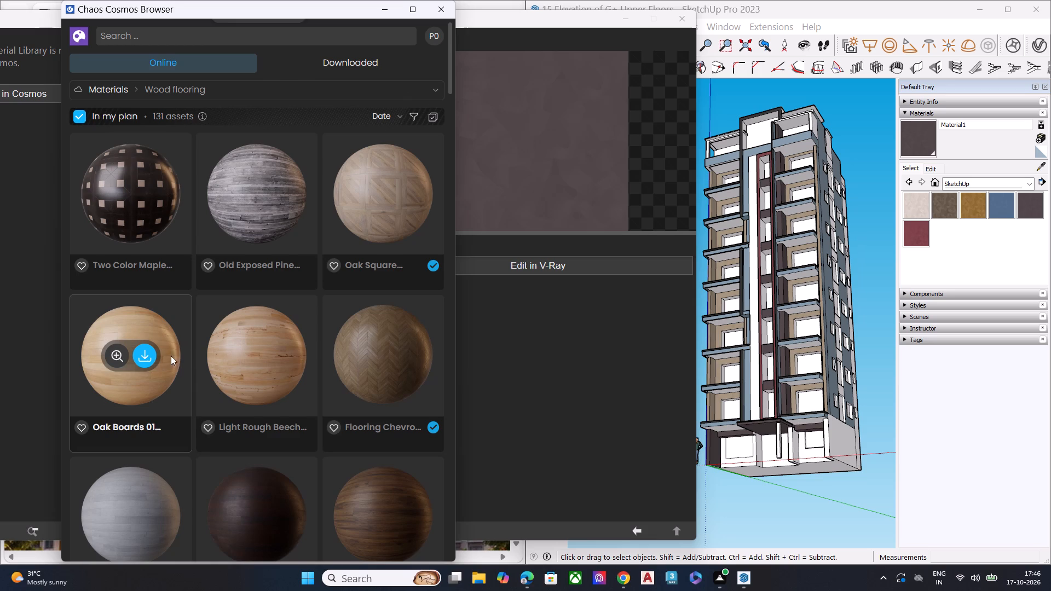
scroll(200, 228, "down", 6)
scroll(232, 294, "up", 1)
scroll(233, 294, "down", 11)
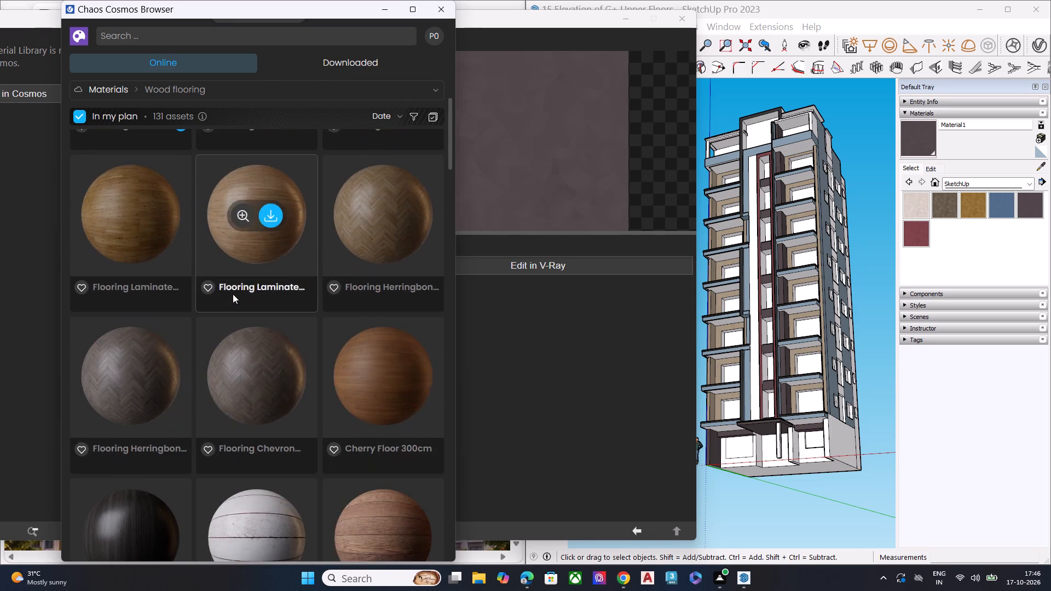
scroll(233, 294, "down", 15)
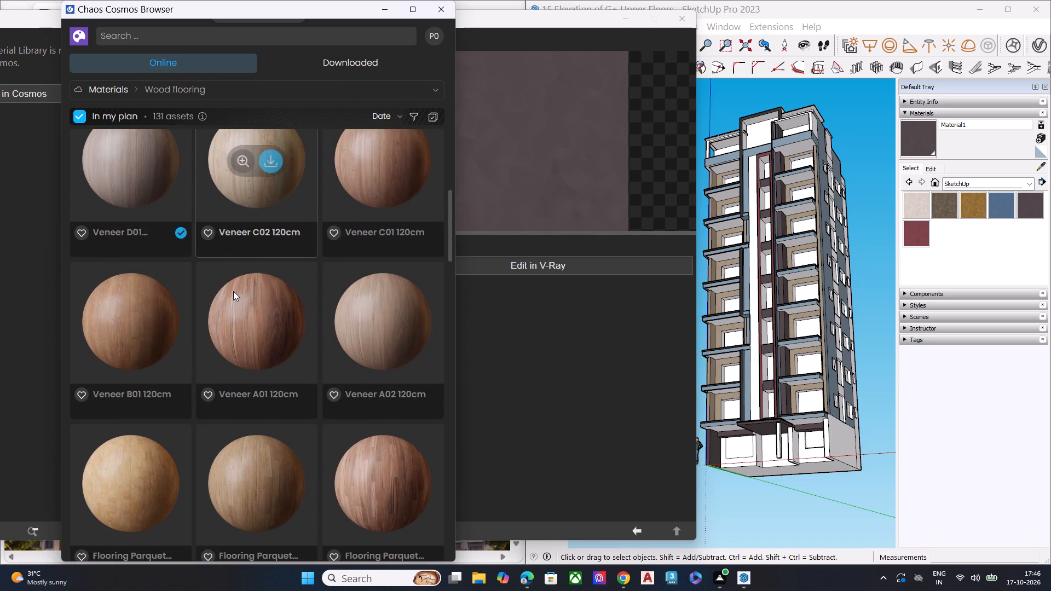
scroll(233, 291, "down", 6)
scroll(233, 291, "up", 1)
scroll(233, 291, "down", 11)
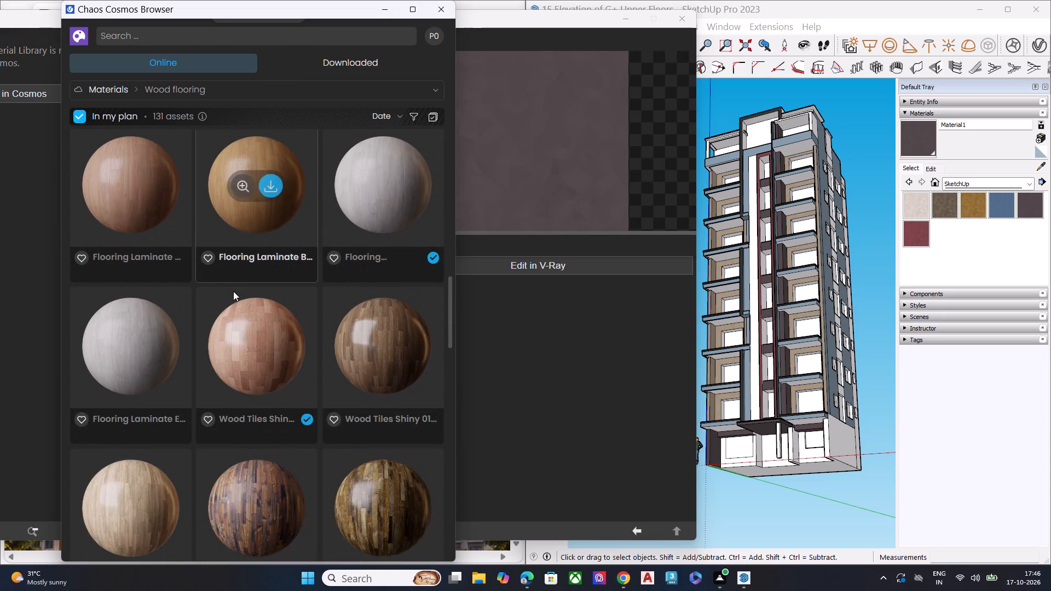
scroll(233, 291, "down", 9)
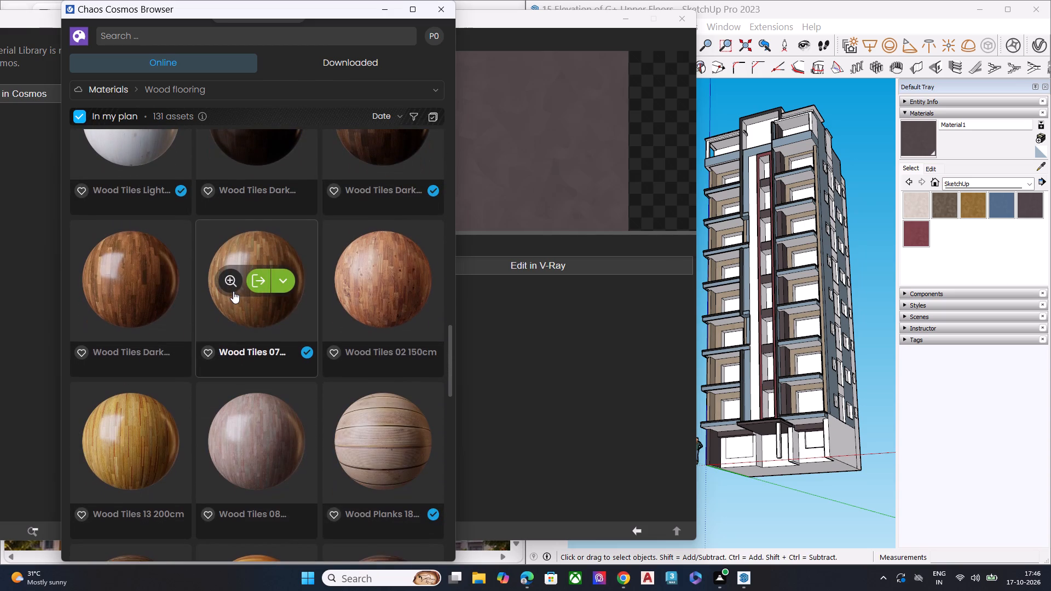
scroll(233, 291, "down", 6)
left_click(146, 179)
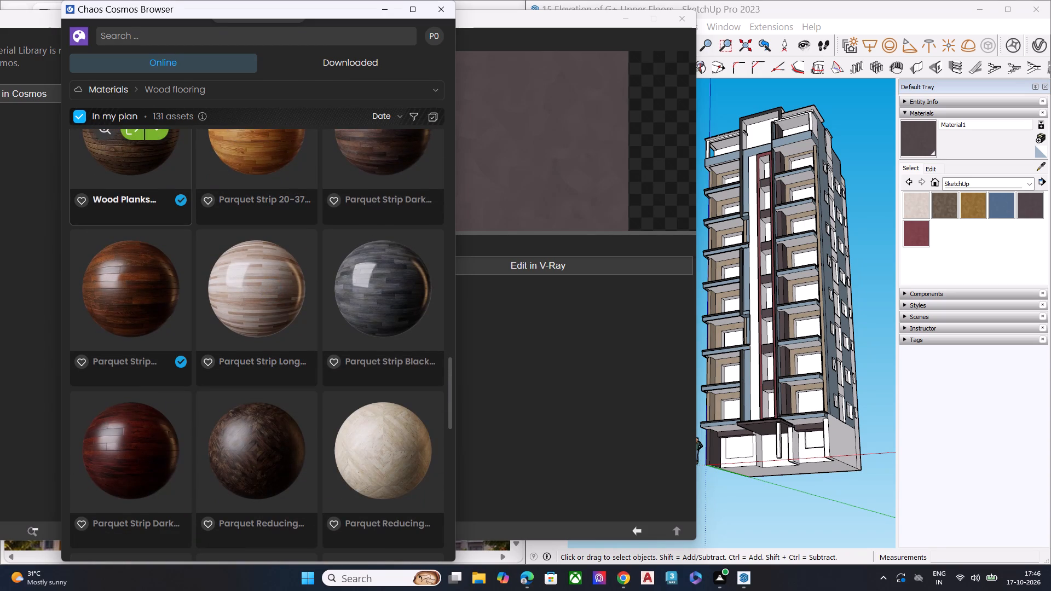
scroll(147, 161, "up", 2)
left_click(129, 286)
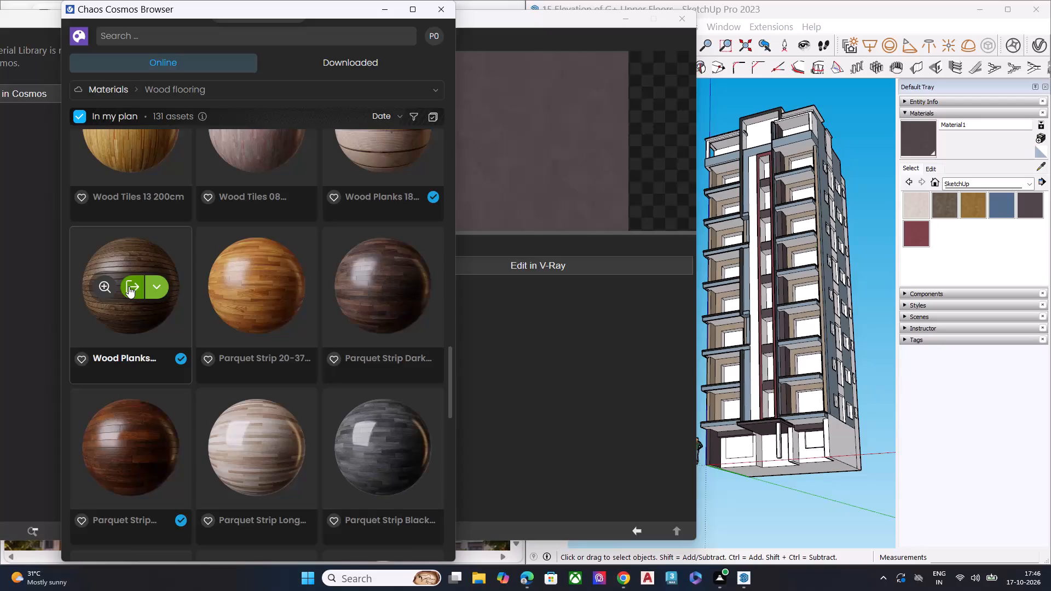
scroll(316, 310, "down", 6)
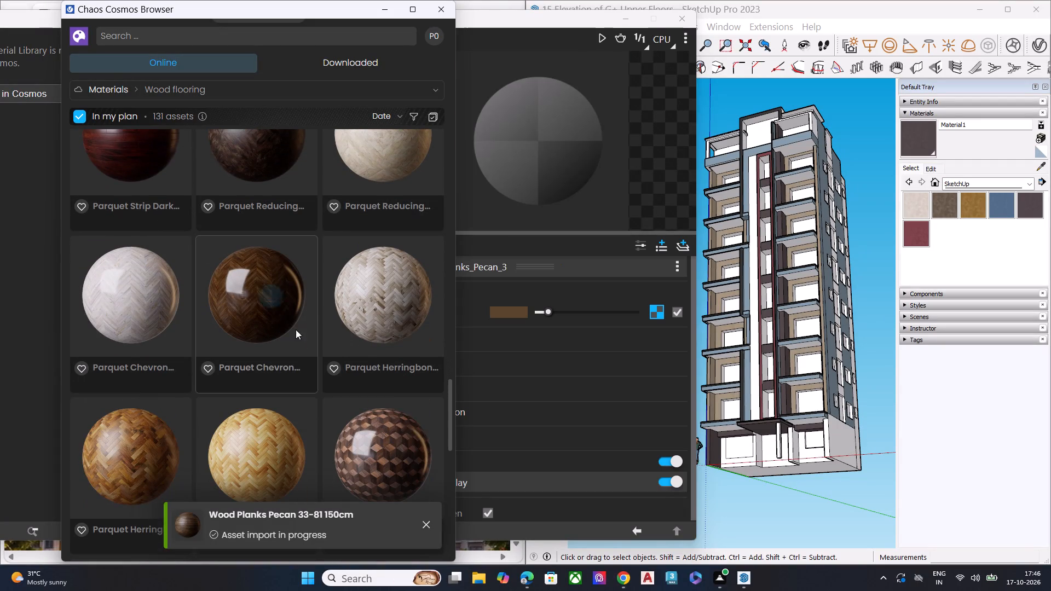
left_click(444, 13)
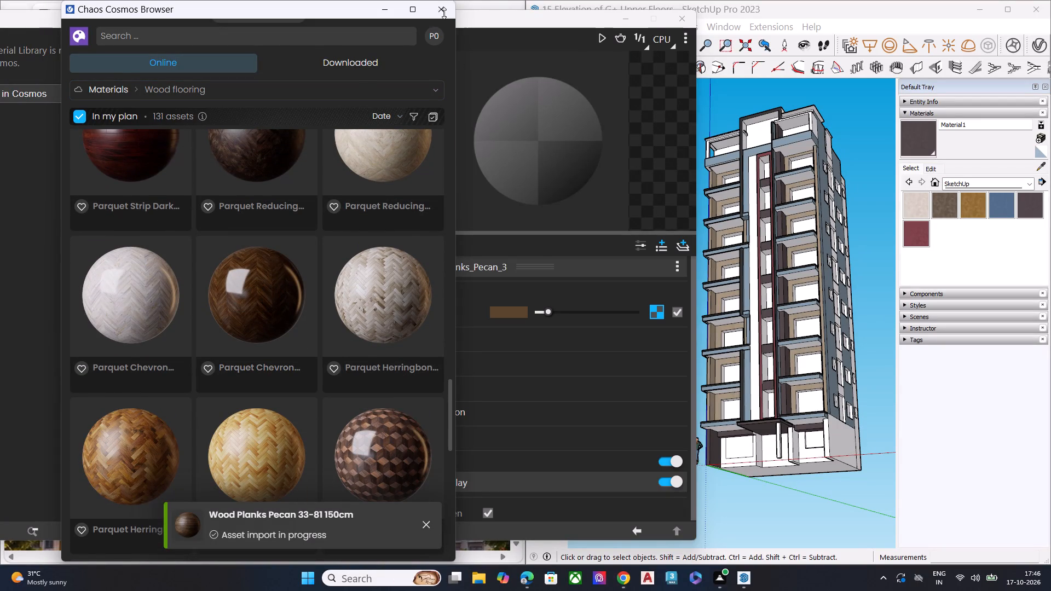
left_click(170, 436)
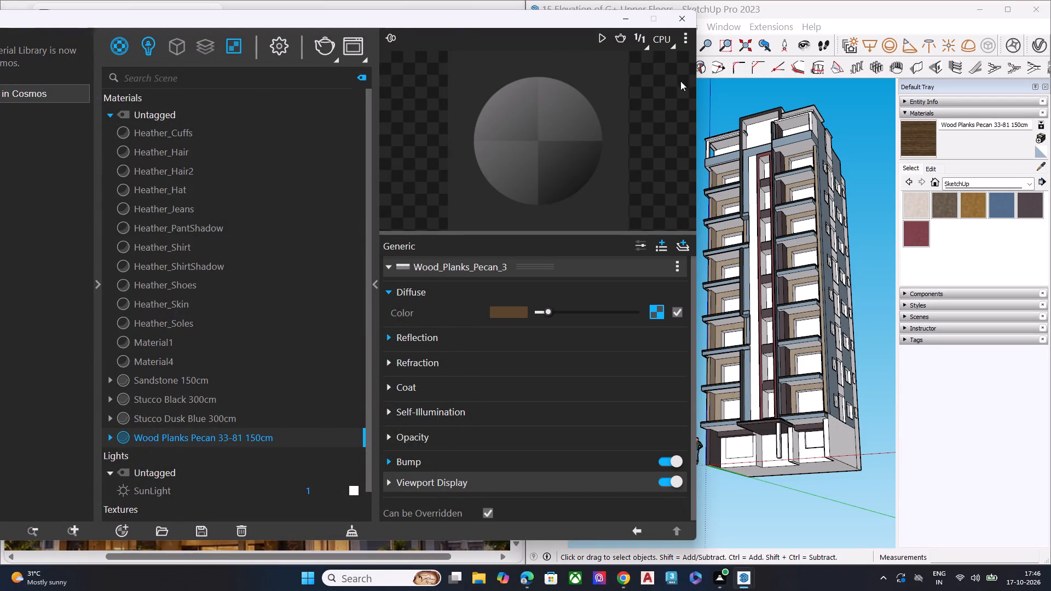
left_click(682, 21)
Paint the tall white vertical strip beside the dark red frame on the front facade with Wood Planks Pecan 33-81 150cm.
left_click(921, 139)
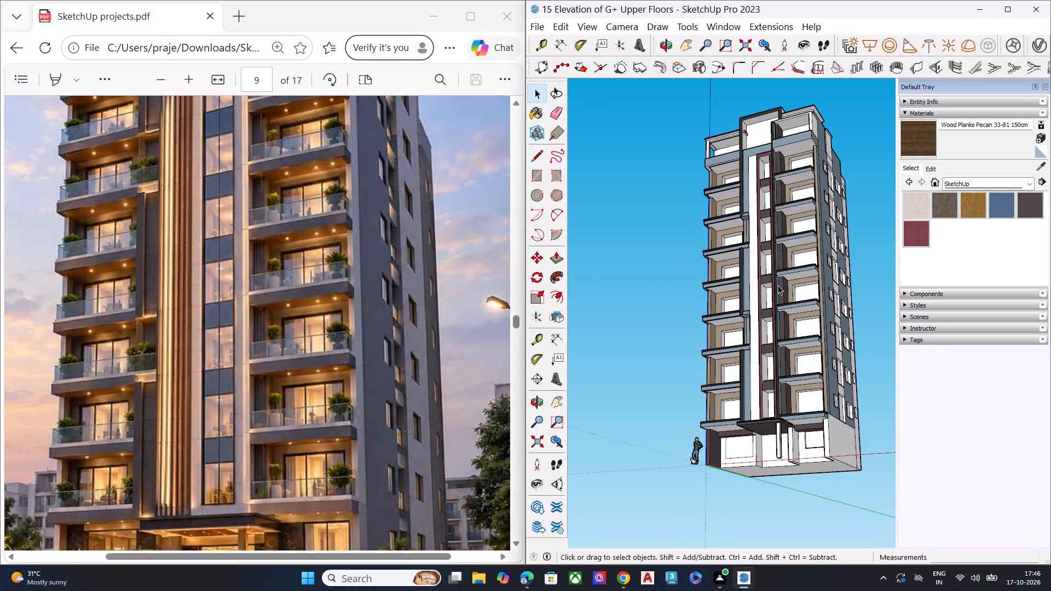
scroll(776, 286, "down", 1)
middle_click_drag(800, 351, 897, 432)
scroll(777, 163, "up", 4)
scroll(766, 161, "down", 1)
scroll(766, 161, "up", 2)
left_click(920, 135)
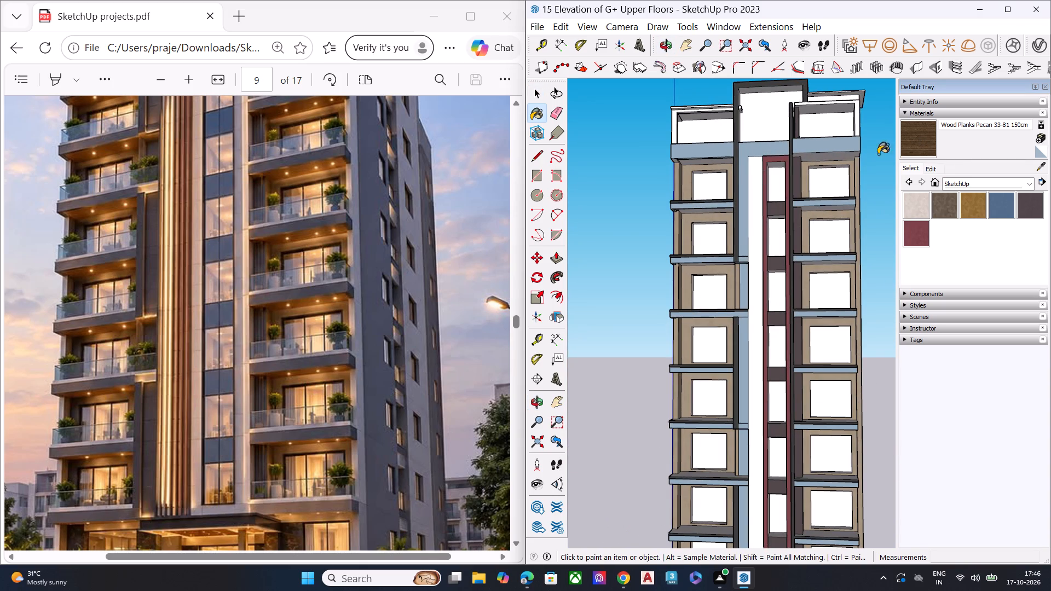
scroll(768, 163, "up", 5)
left_click(751, 167)
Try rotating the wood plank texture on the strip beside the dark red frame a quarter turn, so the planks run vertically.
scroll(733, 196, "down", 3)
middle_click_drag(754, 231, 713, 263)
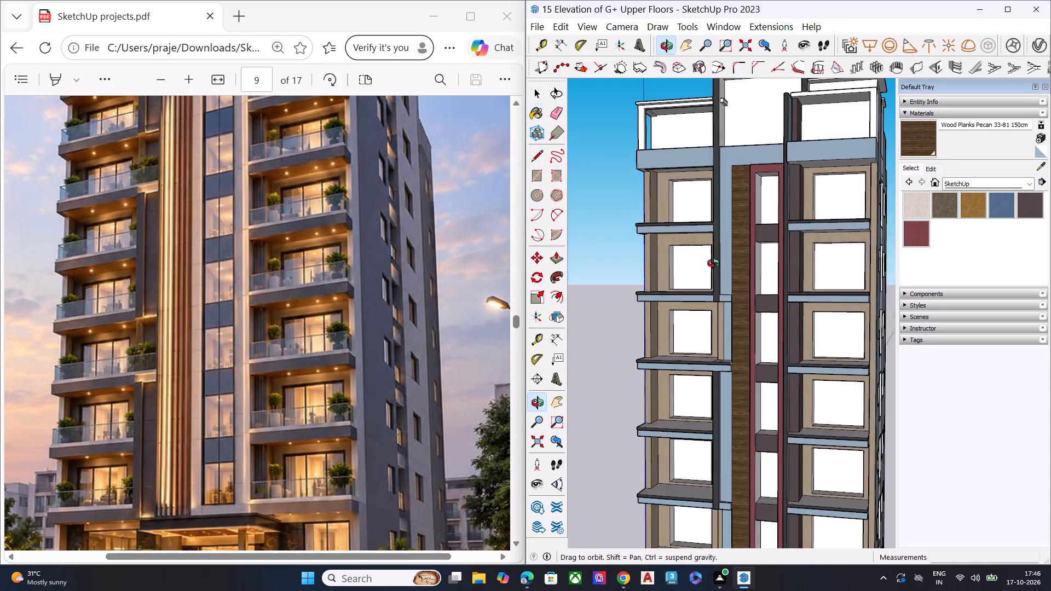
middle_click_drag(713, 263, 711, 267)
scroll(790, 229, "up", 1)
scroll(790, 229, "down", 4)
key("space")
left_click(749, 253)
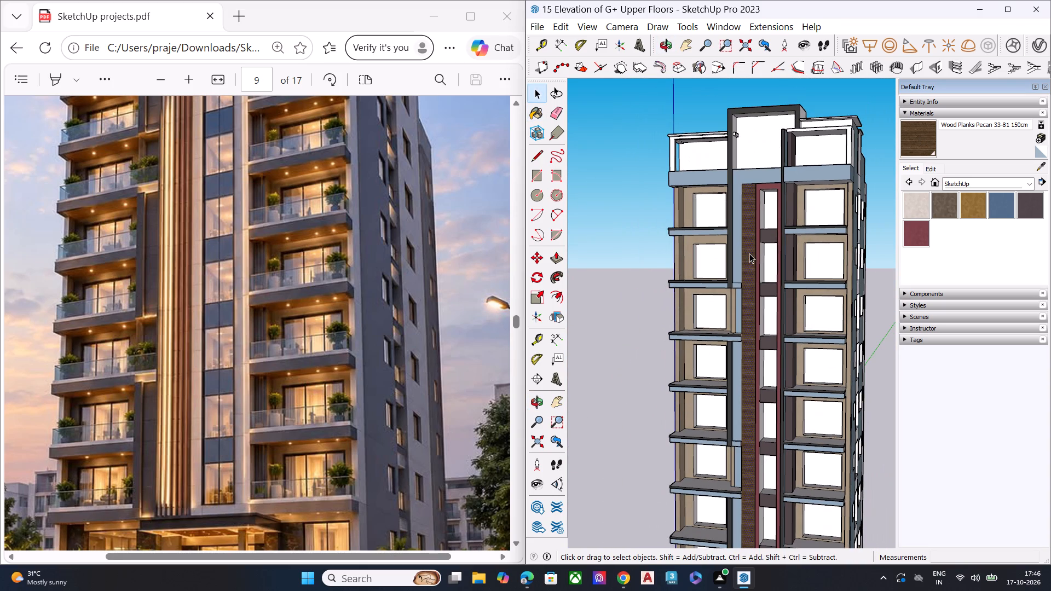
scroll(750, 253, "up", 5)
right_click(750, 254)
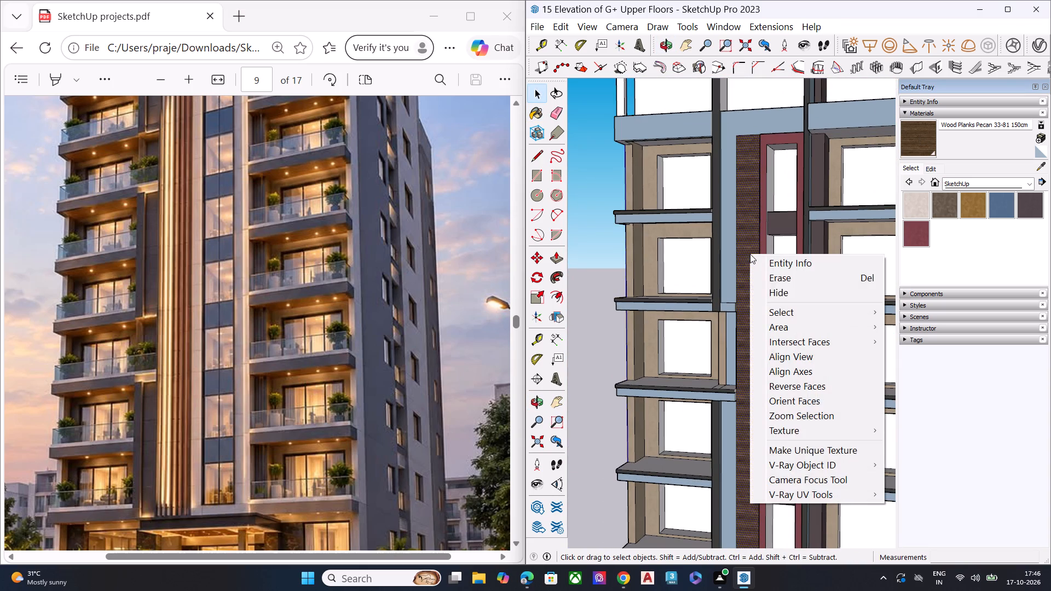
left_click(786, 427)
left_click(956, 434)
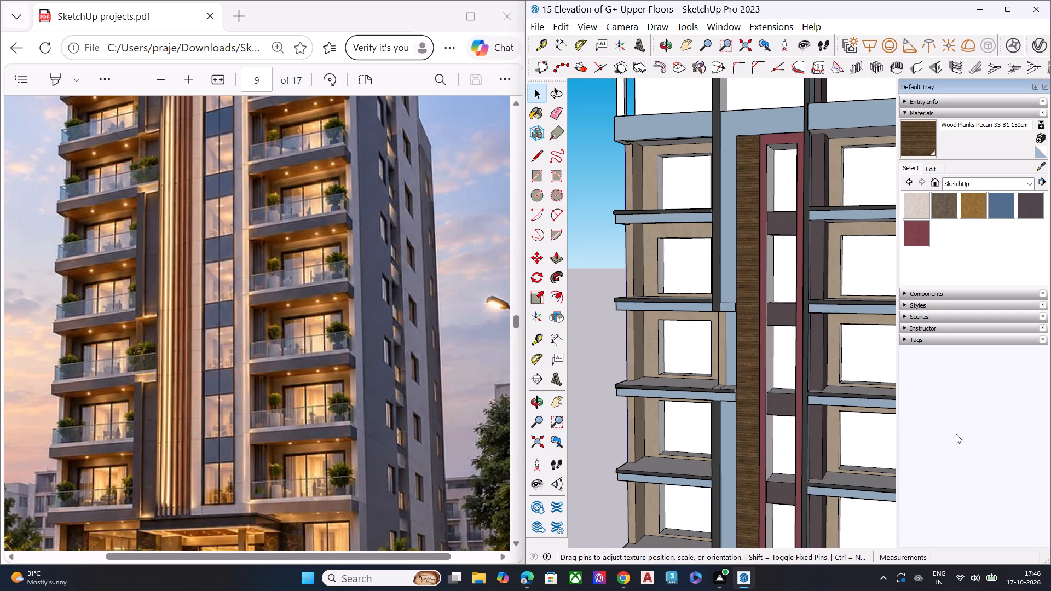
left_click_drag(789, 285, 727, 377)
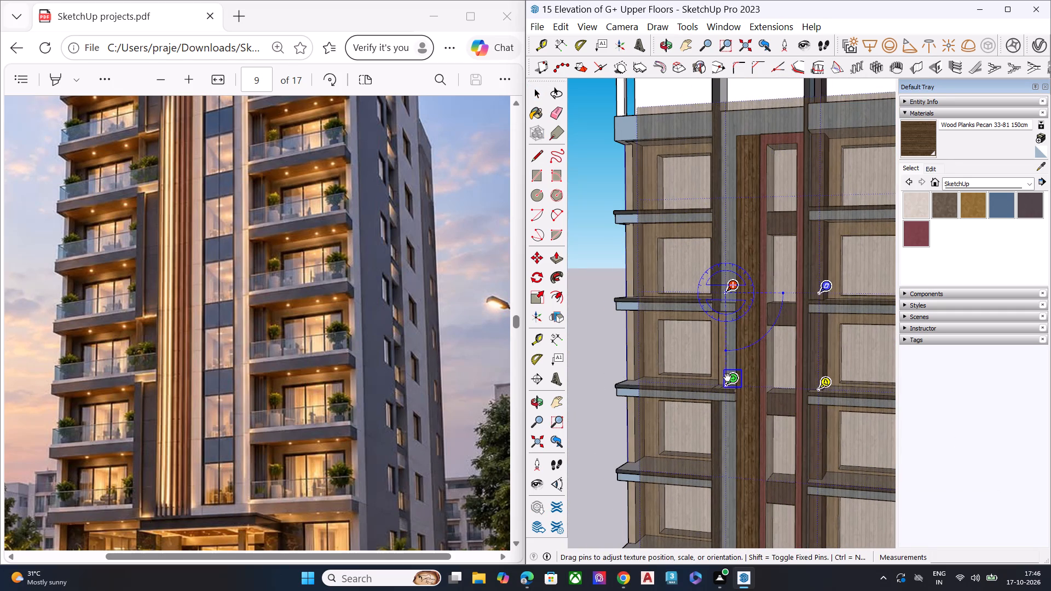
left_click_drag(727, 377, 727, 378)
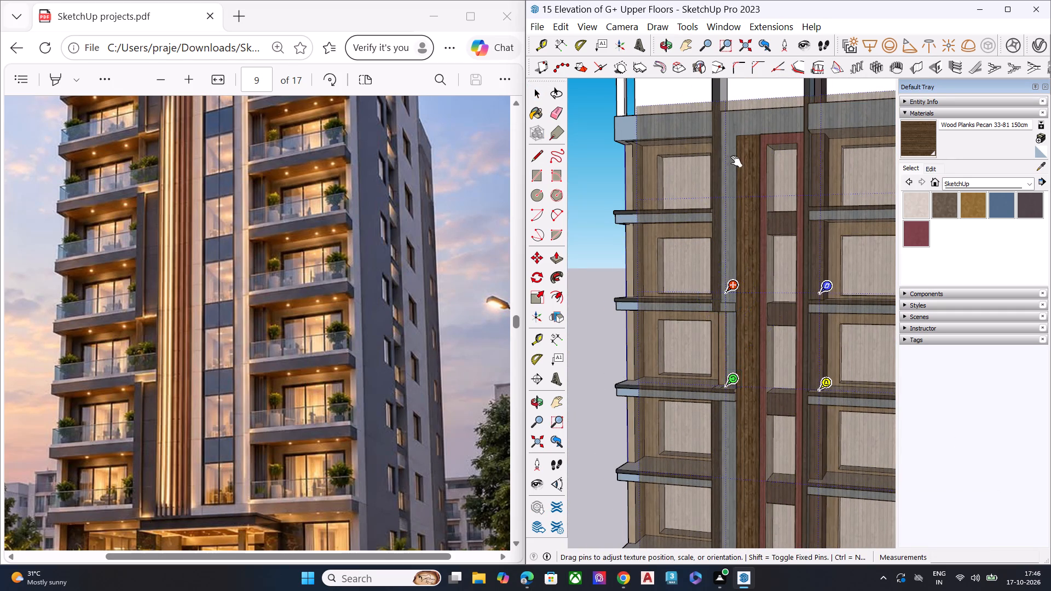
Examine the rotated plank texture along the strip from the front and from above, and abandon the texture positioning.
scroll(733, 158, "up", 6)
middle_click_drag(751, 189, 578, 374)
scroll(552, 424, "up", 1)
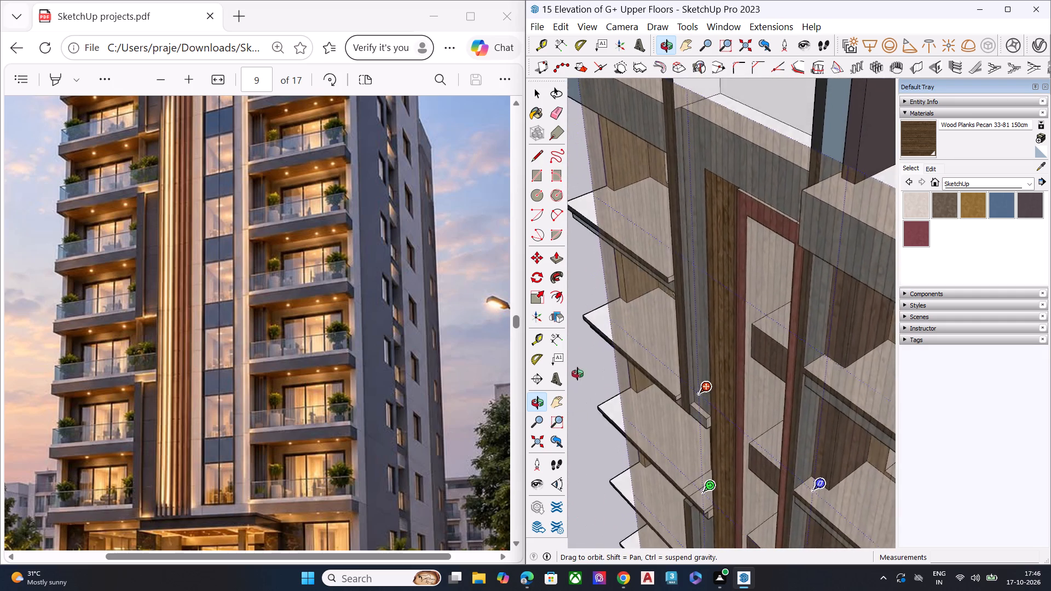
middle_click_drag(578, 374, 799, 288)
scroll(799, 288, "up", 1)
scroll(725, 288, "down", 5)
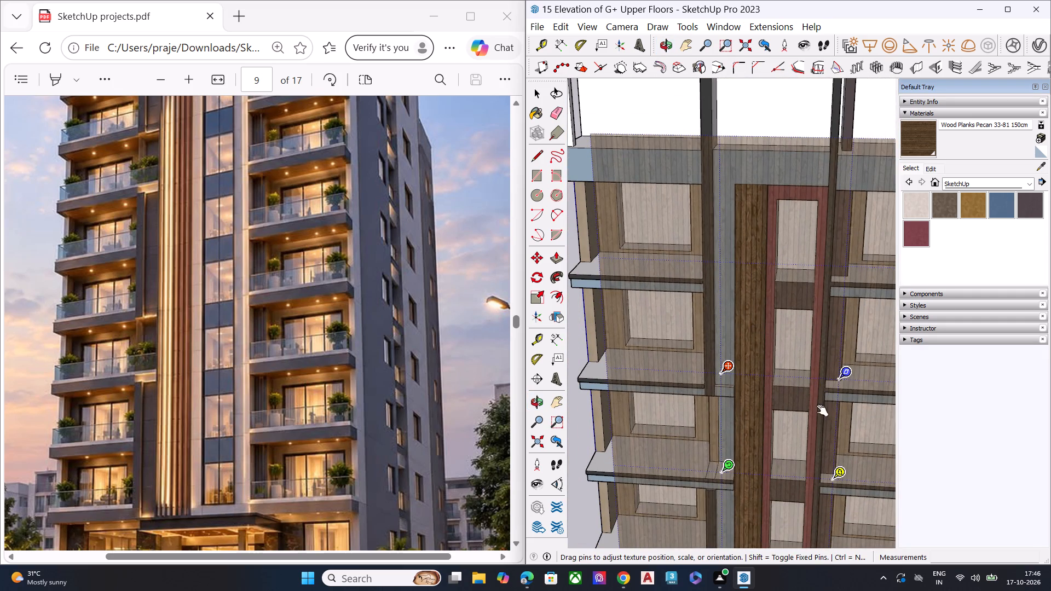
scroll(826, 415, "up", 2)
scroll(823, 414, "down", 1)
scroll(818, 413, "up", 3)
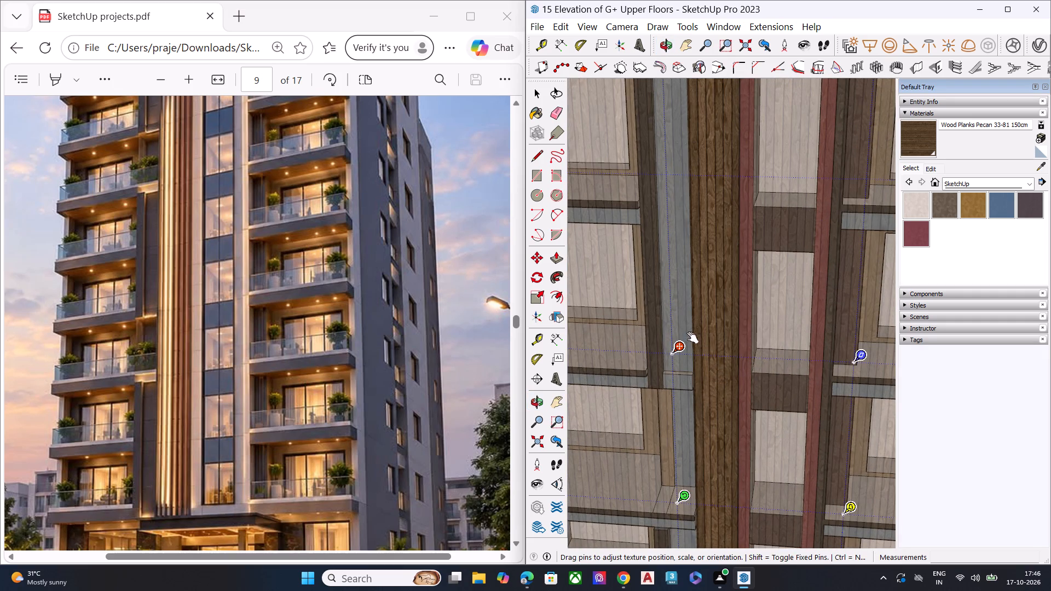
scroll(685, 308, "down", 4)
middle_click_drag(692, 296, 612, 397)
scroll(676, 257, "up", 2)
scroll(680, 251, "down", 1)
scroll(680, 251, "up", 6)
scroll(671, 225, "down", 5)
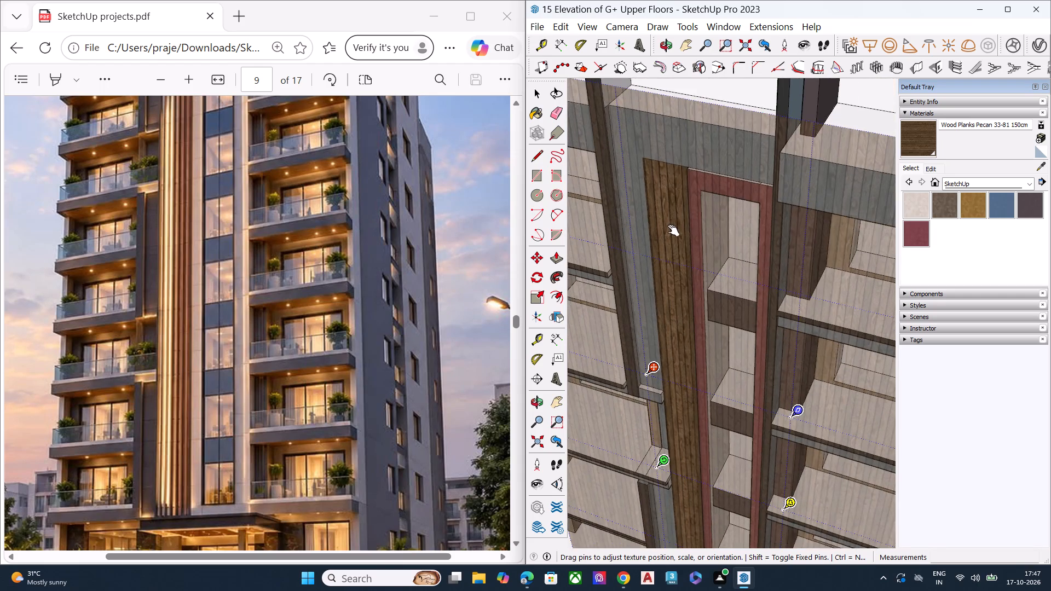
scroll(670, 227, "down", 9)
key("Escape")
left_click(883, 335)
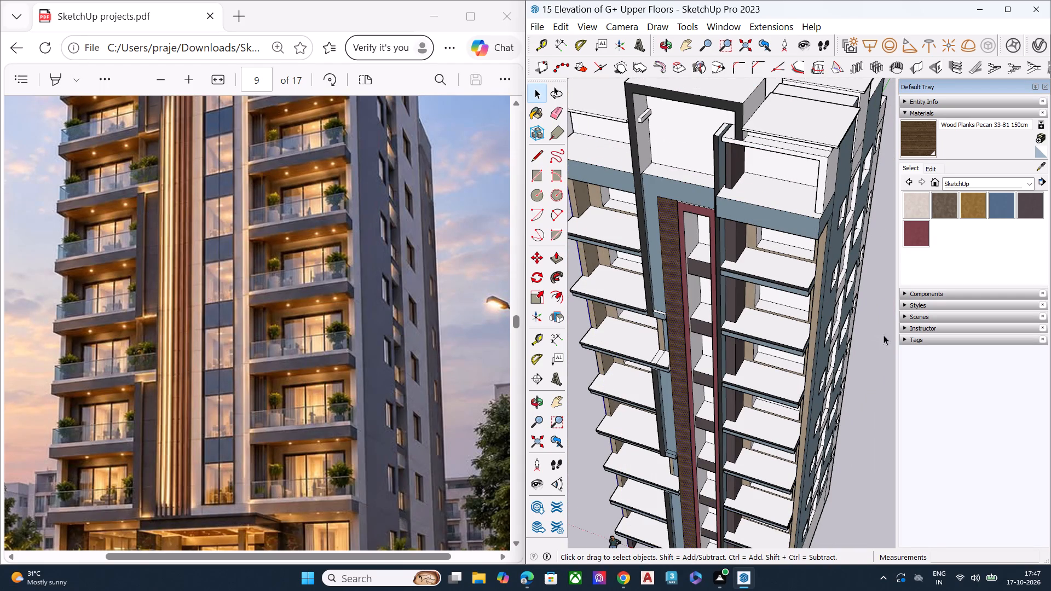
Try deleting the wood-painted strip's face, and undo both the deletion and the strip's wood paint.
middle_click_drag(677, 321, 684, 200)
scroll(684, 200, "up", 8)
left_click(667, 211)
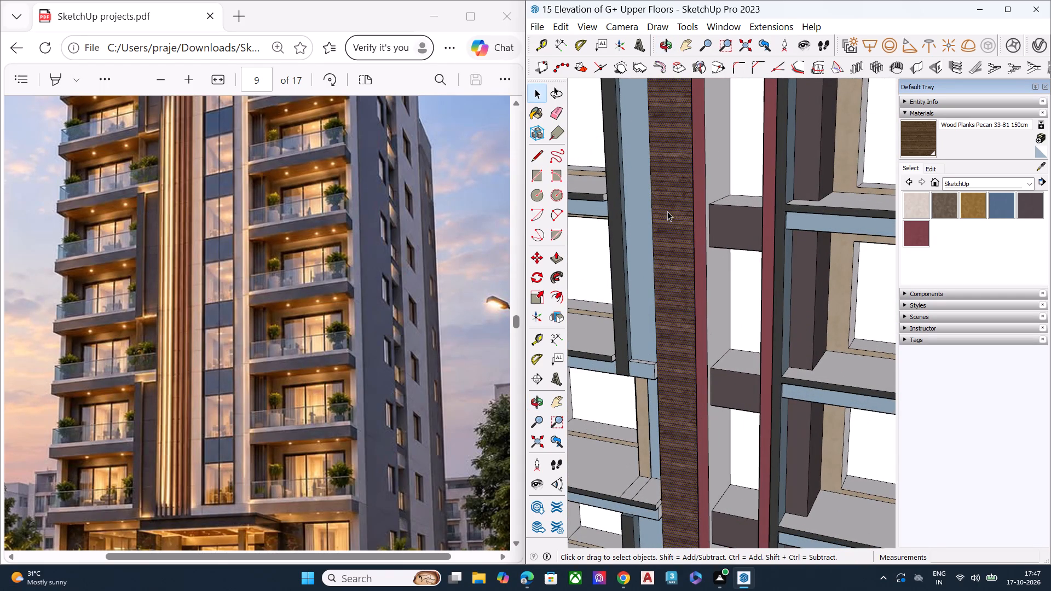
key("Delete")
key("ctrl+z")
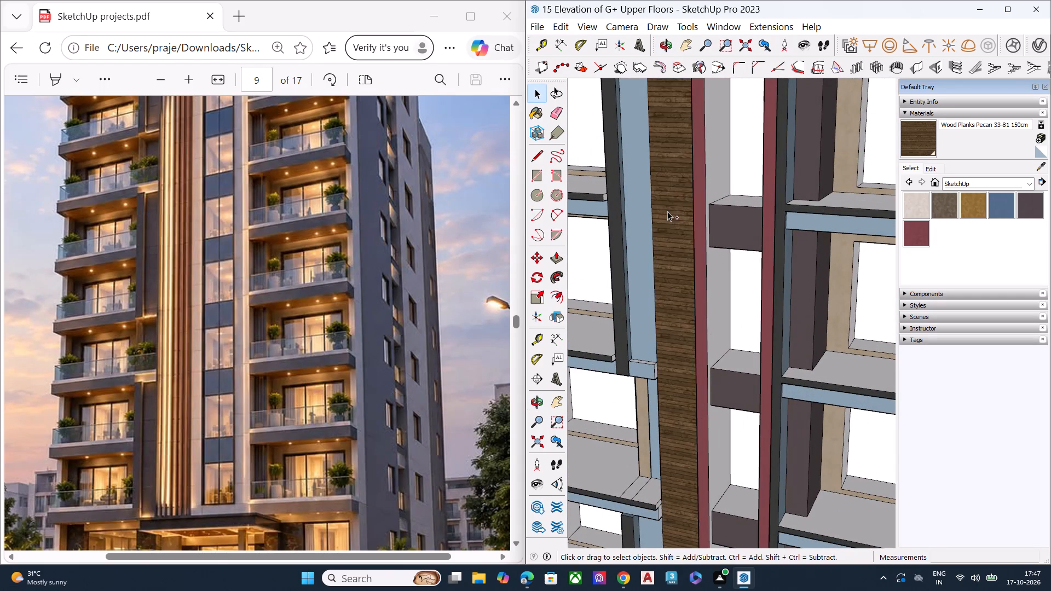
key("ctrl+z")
Push/Pull the tall white strip's front face outward about 2 inches, making it project beyond the dark red frame.
scroll(667, 211, "down", 6)
middle_click_drag(677, 177, 656, 275)
scroll(665, 201, "up", 5)
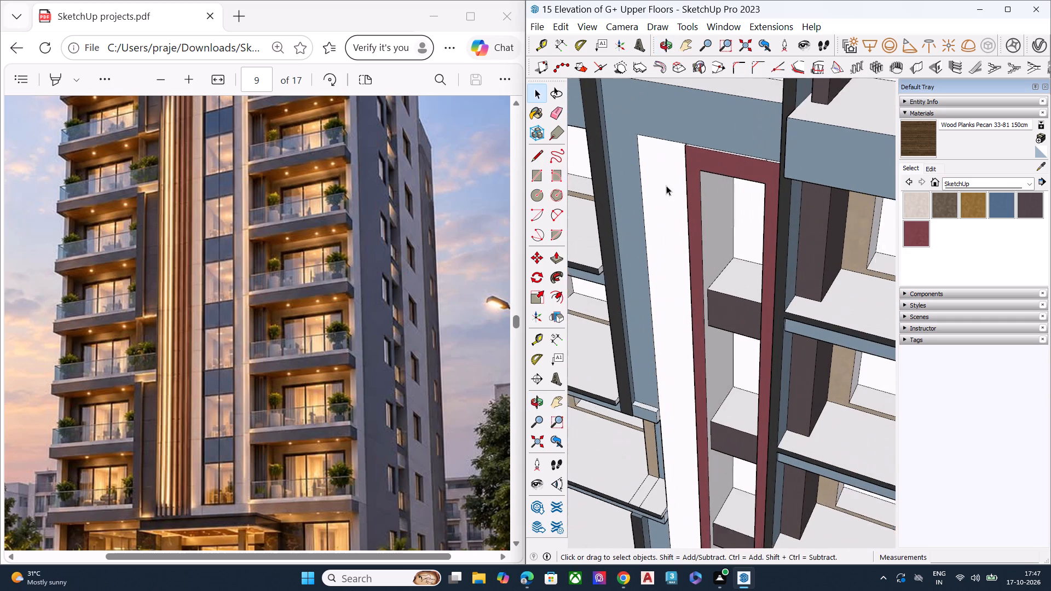
scroll(666, 186, "up", 2)
left_click(666, 186)
middle_click_drag(667, 183, 625, 287)
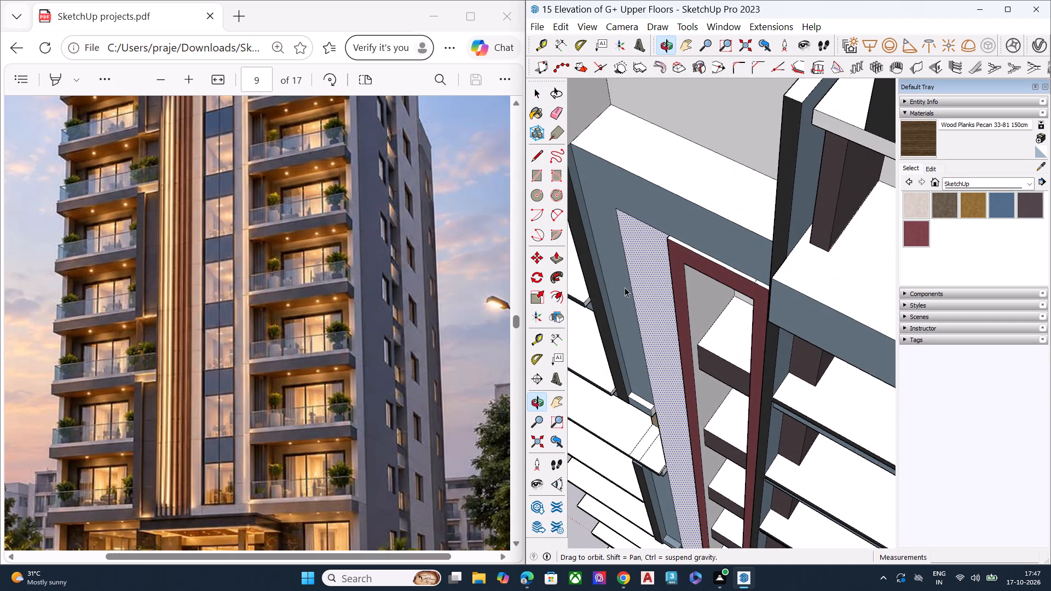
scroll(625, 287, "up", 4)
left_click(643, 269)
key("p")
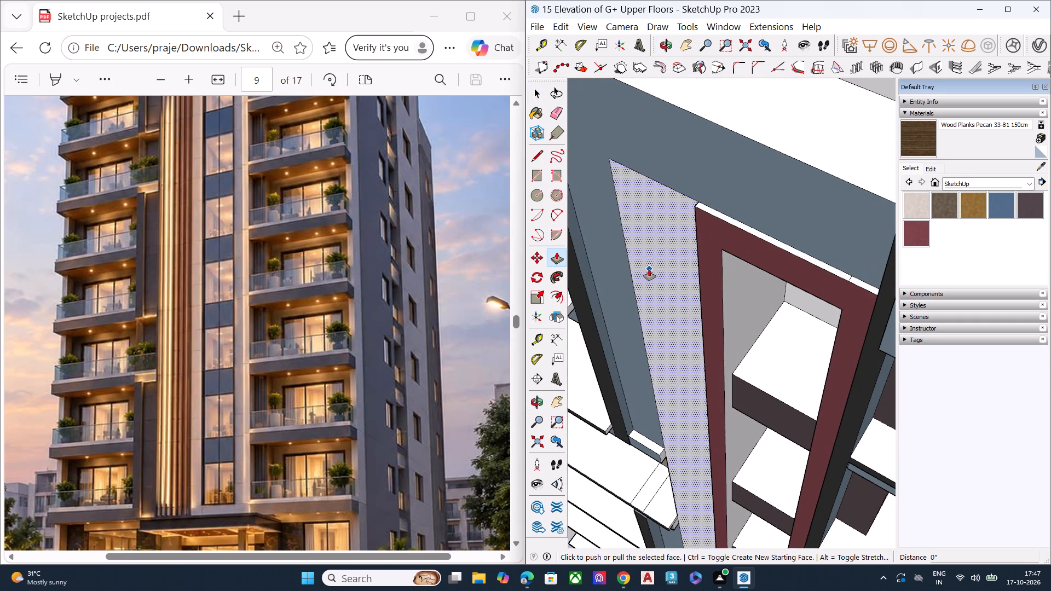
left_click(649, 269)
left_click(632, 290)
left_click(659, 263)
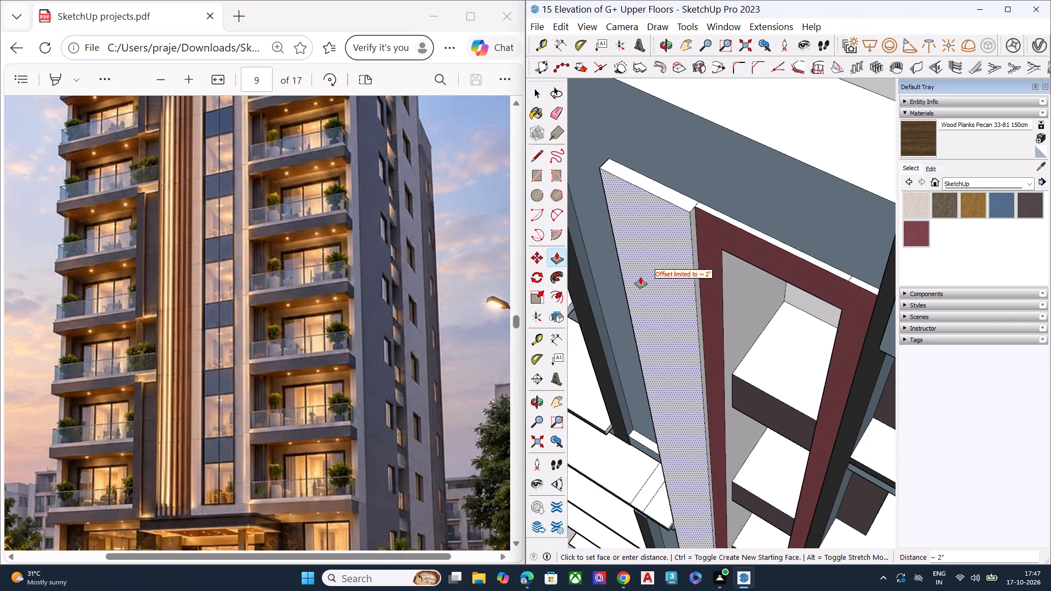
left_click(640, 277)
key("space")
Paint the projecting strip's front face with Wood Planks Pecan 33-81 150cm.
scroll(654, 280, "down", 5)
scroll(664, 278, "up", 1)
middle_click_drag(664, 276, 696, 205)
scroll(696, 204, "up", 2)
scroll(696, 204, "down", 17)
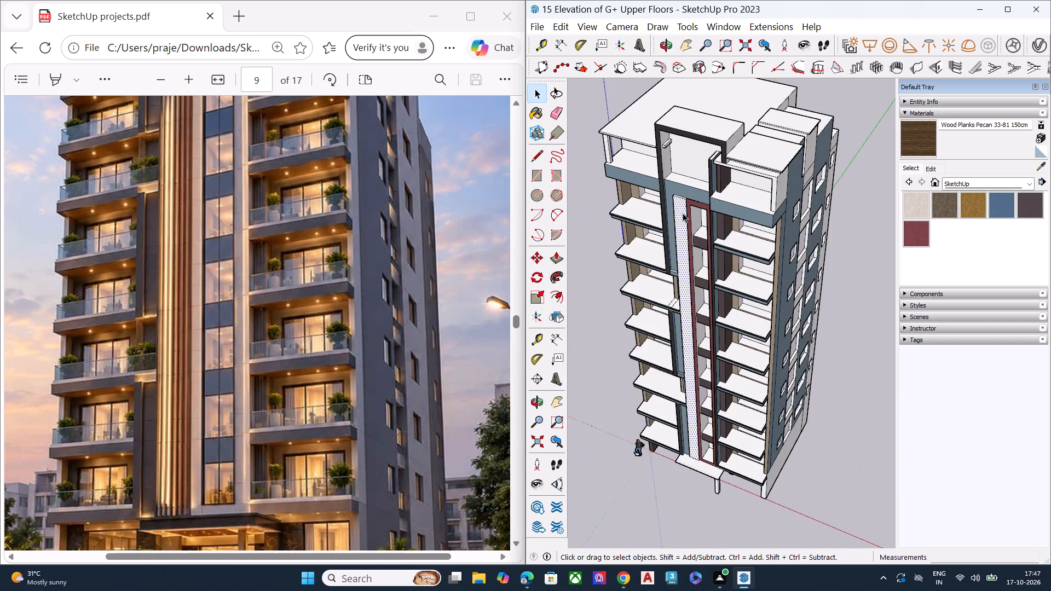
scroll(683, 213, "down", 8)
left_click(810, 250)
middle_click_drag(686, 324, 701, 134)
scroll(701, 134, "up", 9)
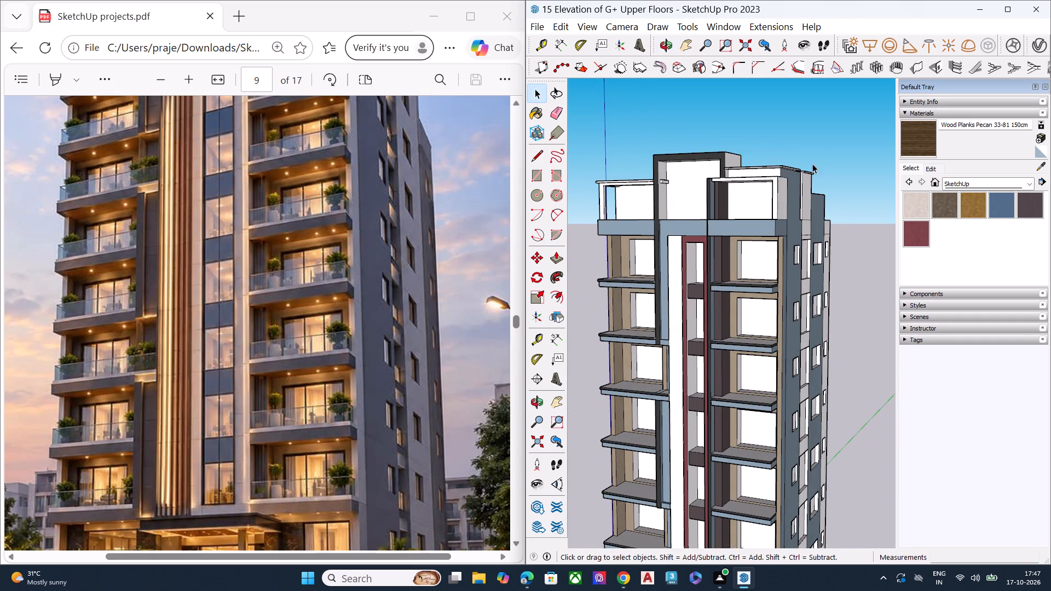
left_click(913, 145)
left_click(677, 293)
Rotate the plank texture on the projecting strip's front face about 90 degrees so the planks run vertically, and finish positioning.
scroll(675, 293, "up", 6)
key("space")
left_click(675, 293)
right_click(675, 293)
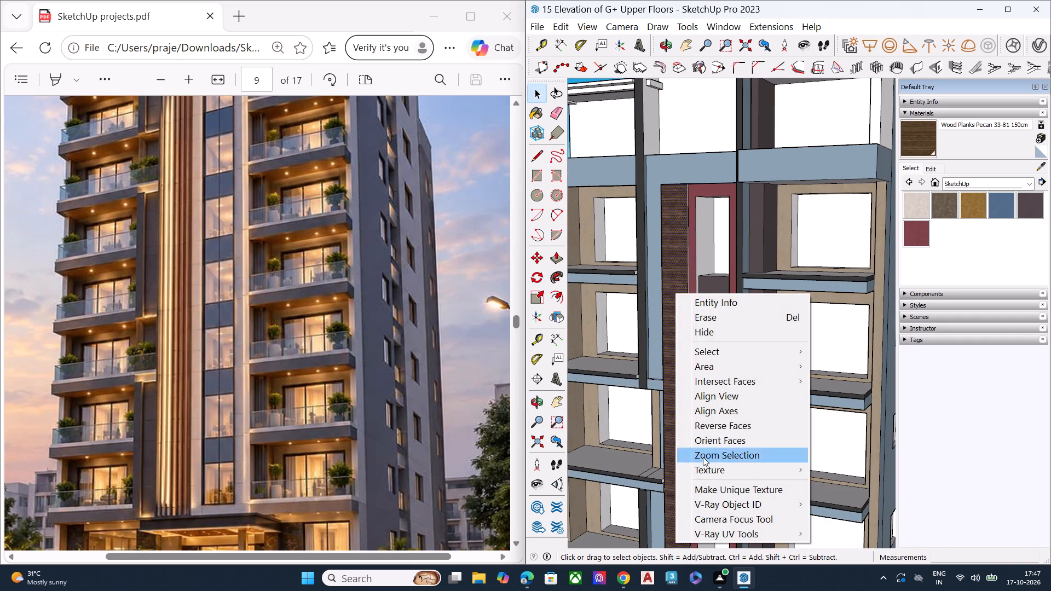
left_click(721, 472)
left_click(829, 473)
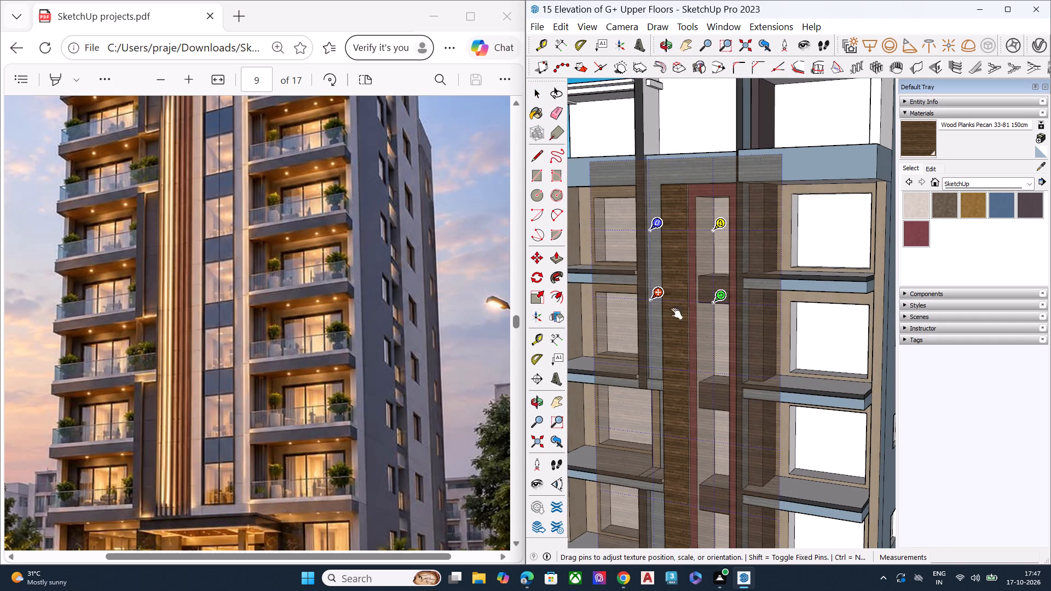
scroll(655, 228, "up", 5)
left_click(760, 352)
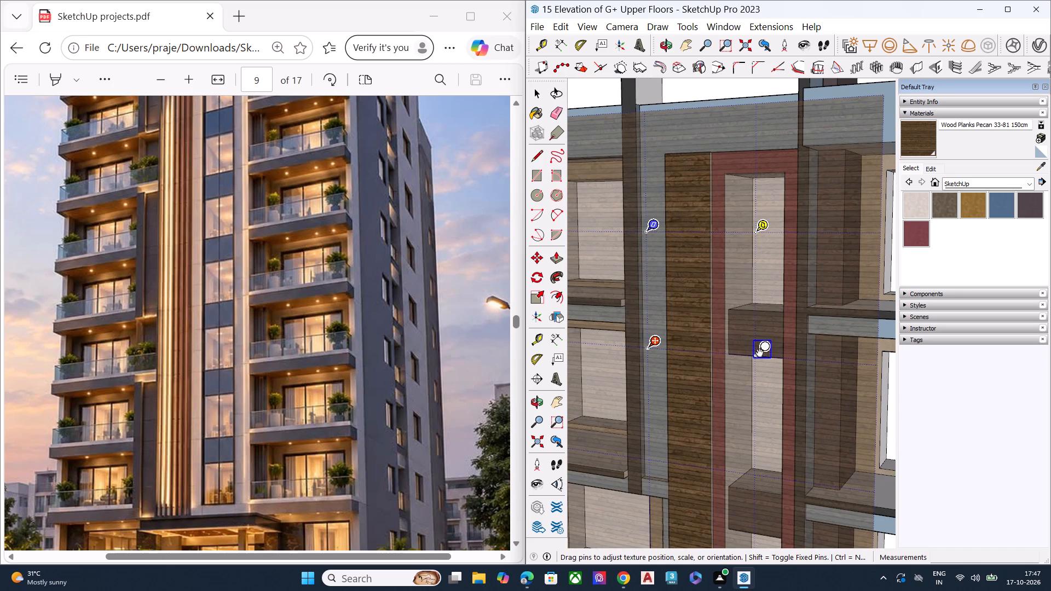
left_click_drag(765, 351, 668, 287)
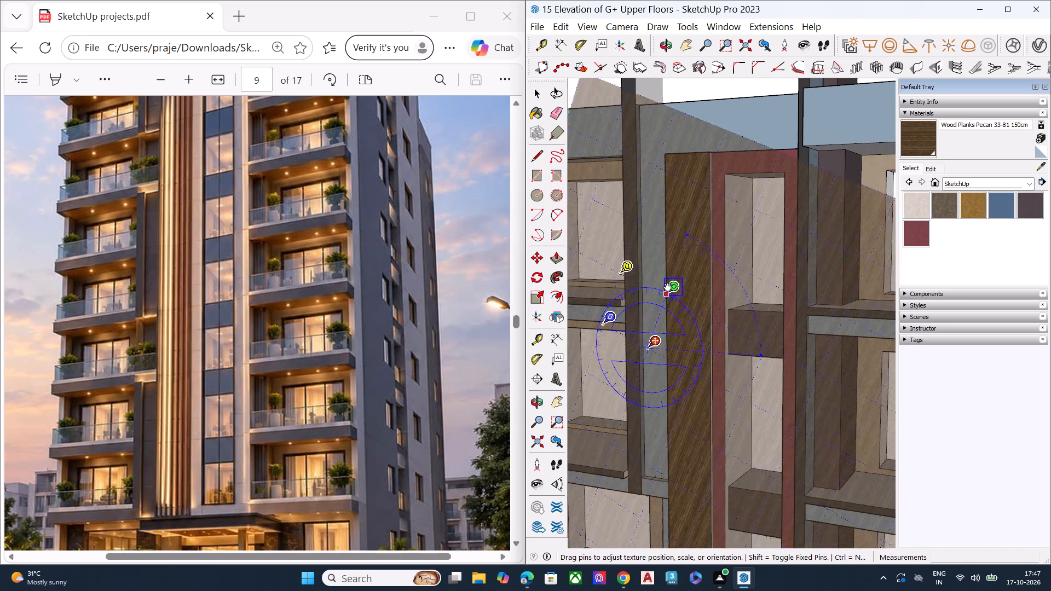
left_click_drag(668, 287, 650, 279)
scroll(700, 265, "up", 3)
scroll(700, 265, "down", 1)
scroll(700, 265, "up", 3)
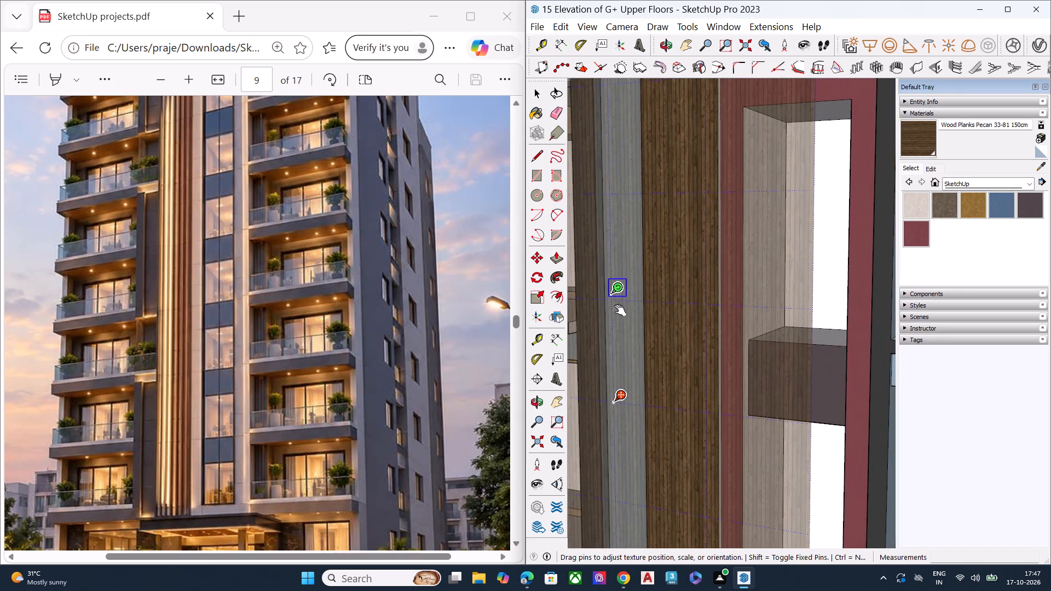
scroll(632, 313, "down", 5)
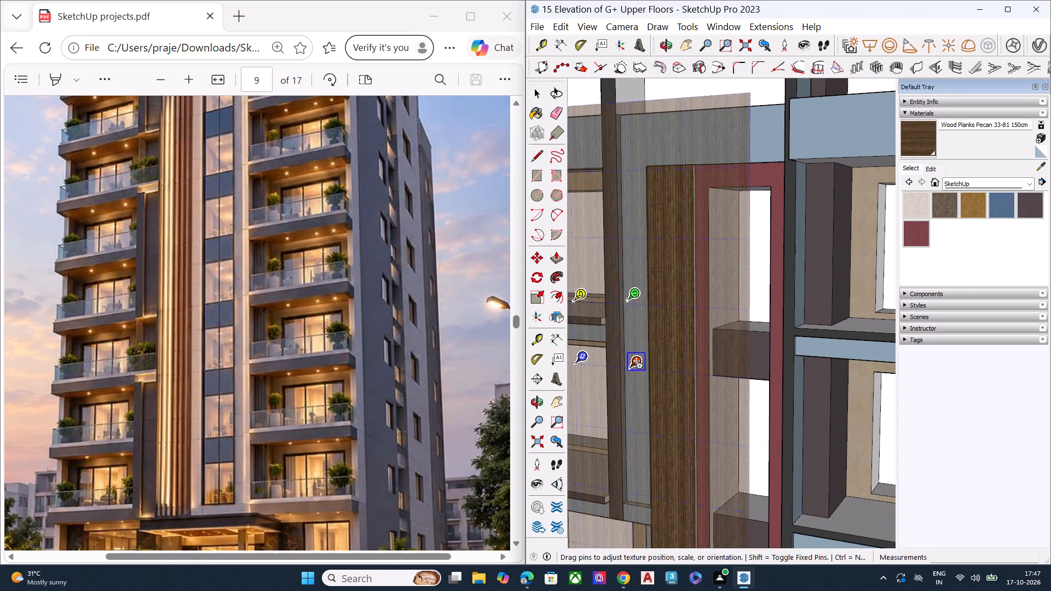
left_click(637, 363)
key("space")
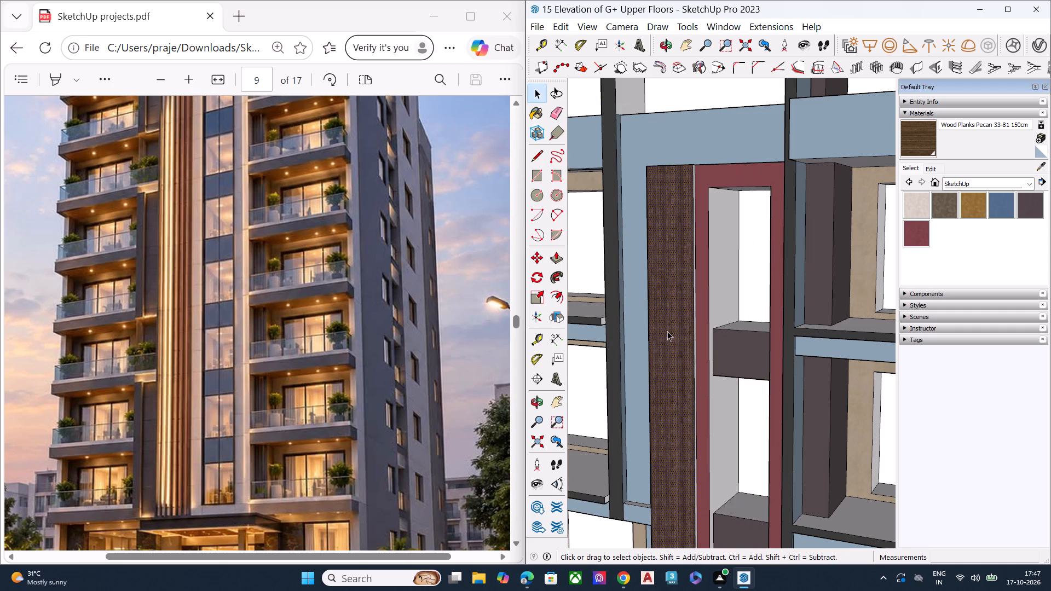
Examine the vertical planks on the strip's front face and its exposed edges up close and from above.
left_click_drag(667, 331, 690, 332)
key("space")
left_click(677, 327)
scroll(686, 291, "up", 2)
scroll(696, 273, "down", 3)
scroll(697, 271, "up", 1)
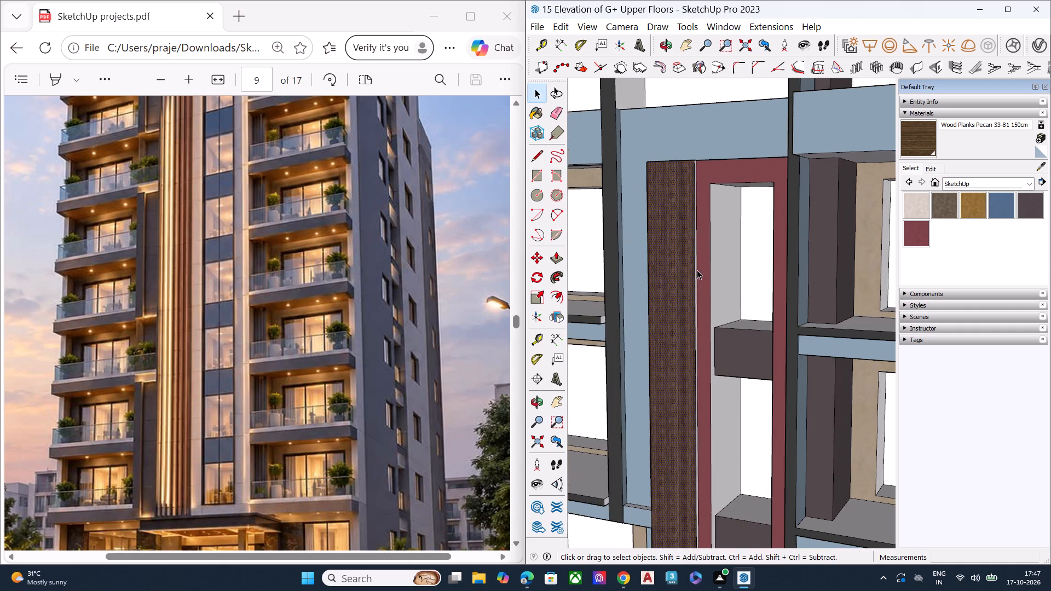
scroll(697, 270, "up", 2)
middle_click_drag(697, 246, 655, 457)
scroll(651, 276, "up", 5)
scroll(662, 249, "down", 1)
scroll(665, 246, "up", 3)
scroll(668, 241, "down", 6)
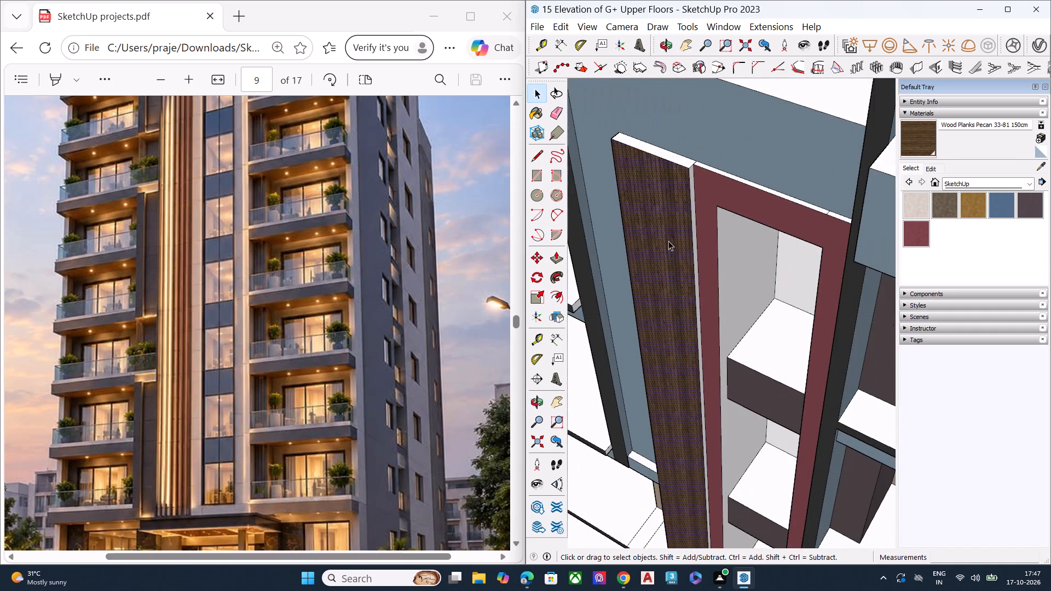
scroll(668, 241, "down", 1)
middle_click_drag(666, 207, 699, 225)
scroll(699, 225, "up", 3)
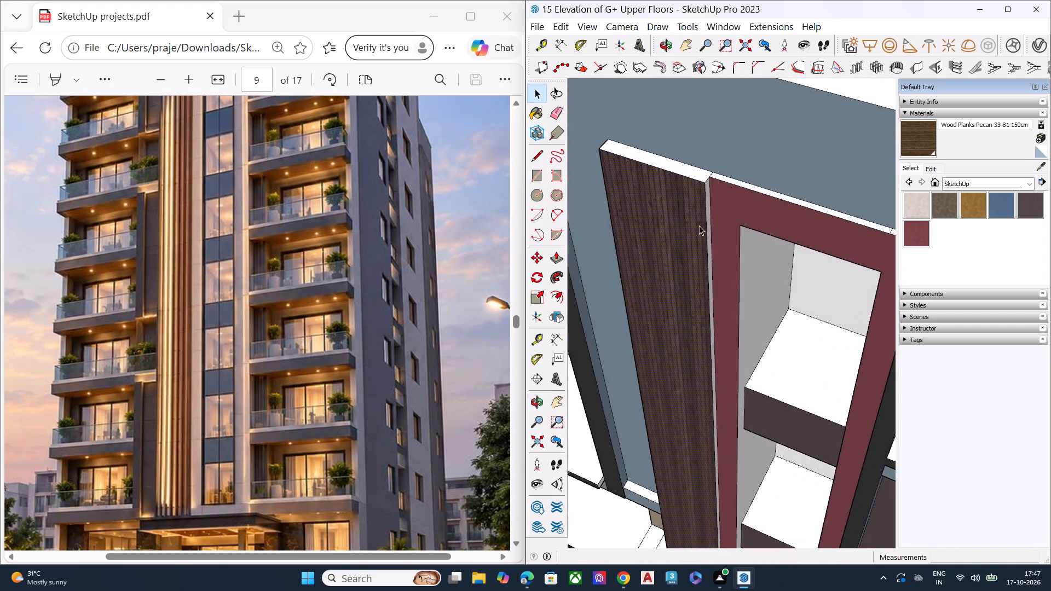
scroll(699, 225, "up", 5)
scroll(666, 230, "down", 9)
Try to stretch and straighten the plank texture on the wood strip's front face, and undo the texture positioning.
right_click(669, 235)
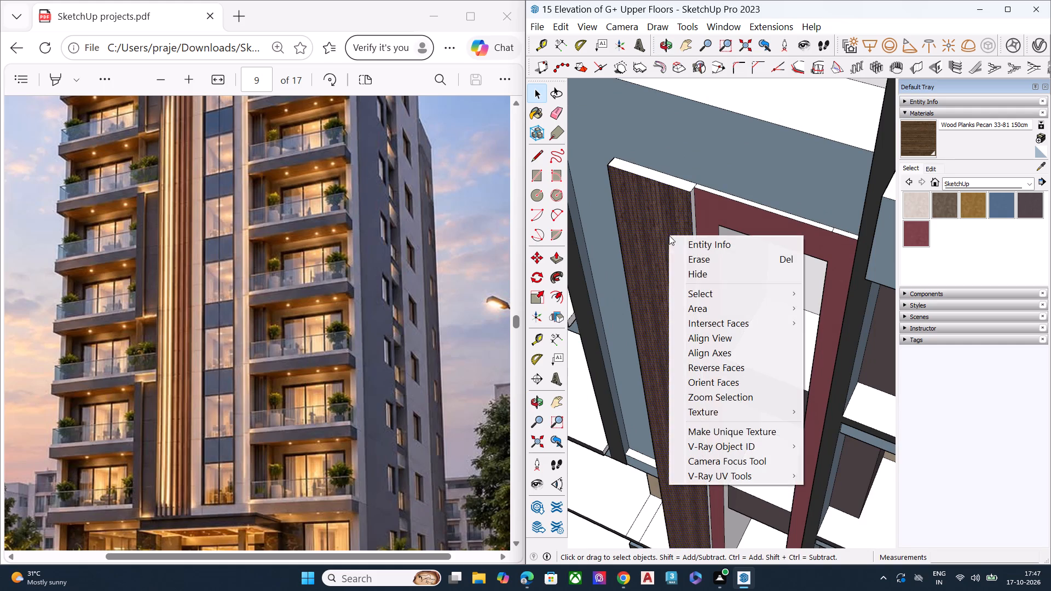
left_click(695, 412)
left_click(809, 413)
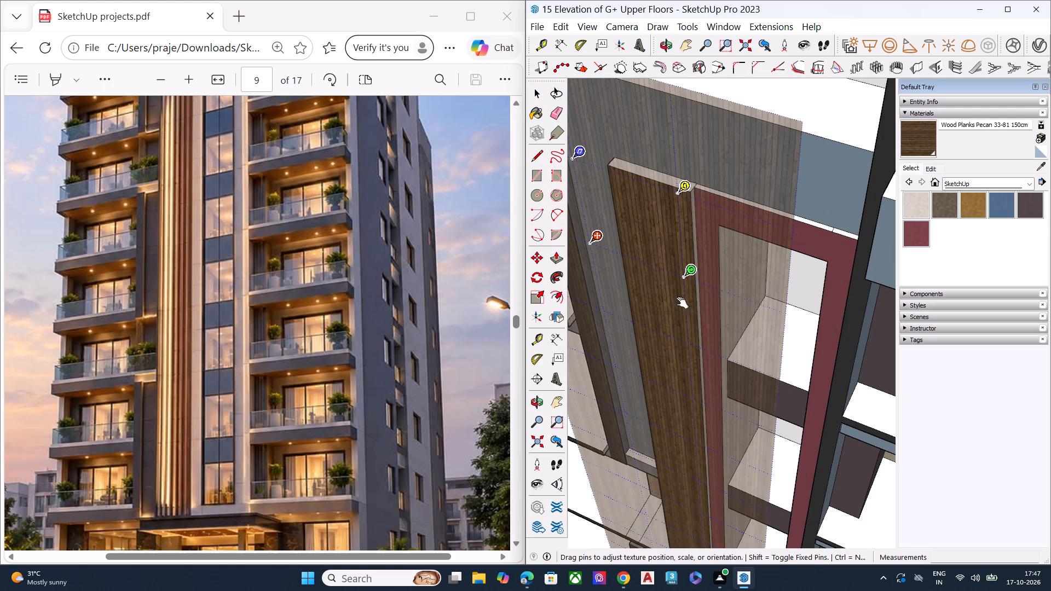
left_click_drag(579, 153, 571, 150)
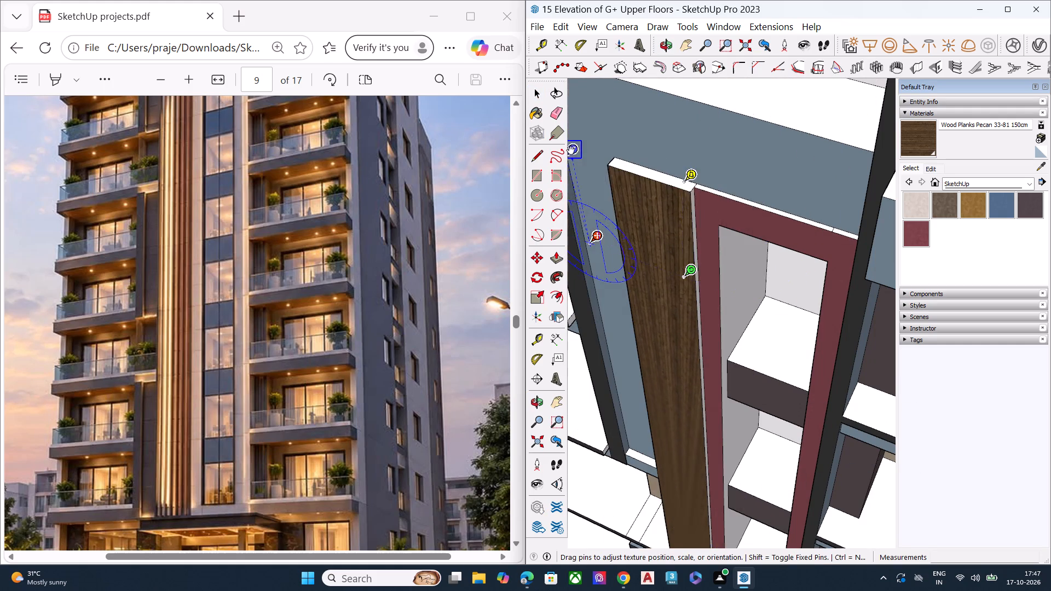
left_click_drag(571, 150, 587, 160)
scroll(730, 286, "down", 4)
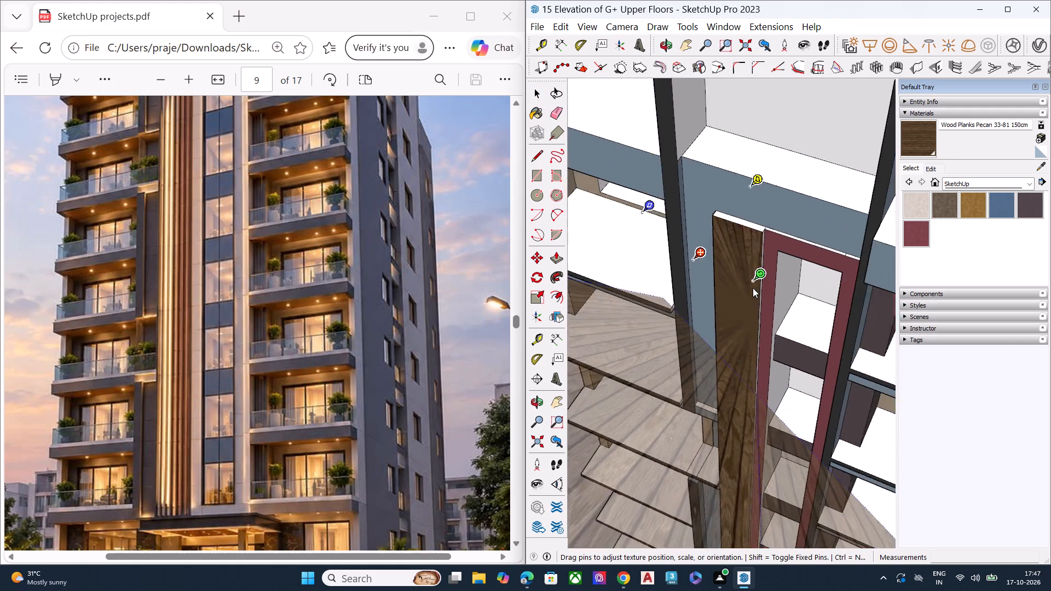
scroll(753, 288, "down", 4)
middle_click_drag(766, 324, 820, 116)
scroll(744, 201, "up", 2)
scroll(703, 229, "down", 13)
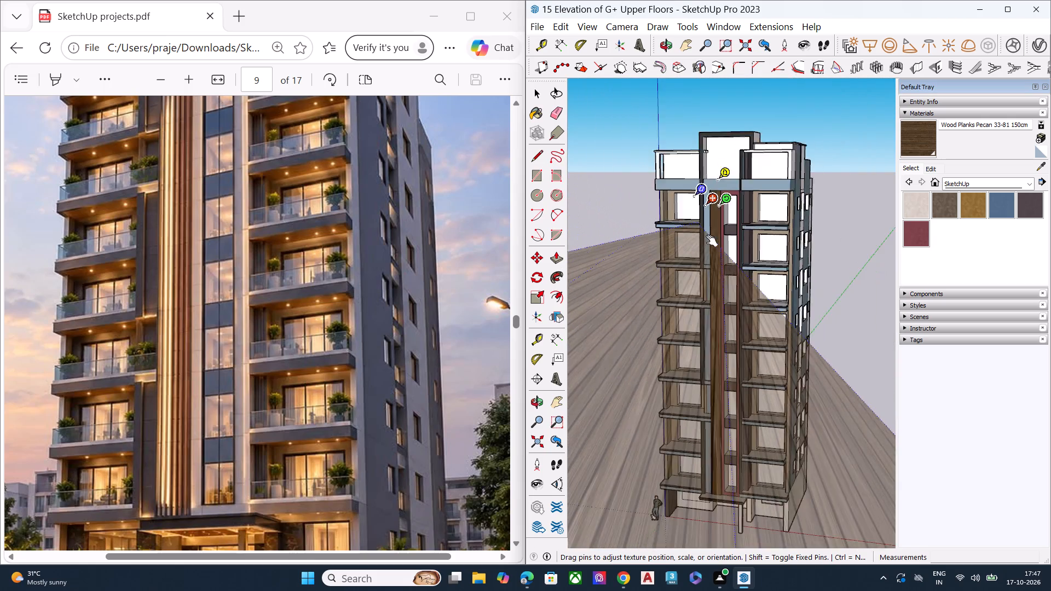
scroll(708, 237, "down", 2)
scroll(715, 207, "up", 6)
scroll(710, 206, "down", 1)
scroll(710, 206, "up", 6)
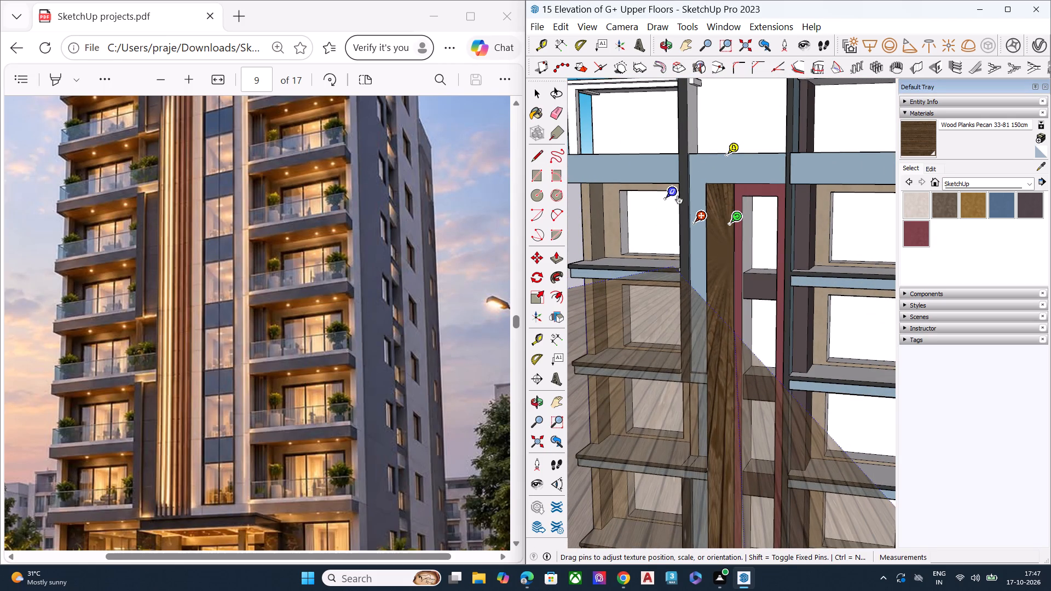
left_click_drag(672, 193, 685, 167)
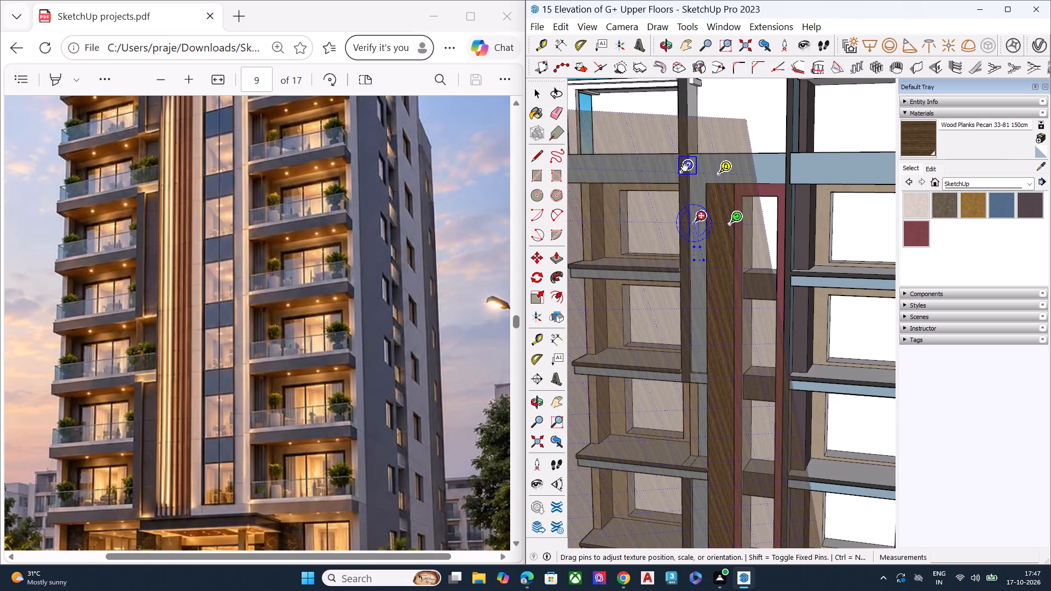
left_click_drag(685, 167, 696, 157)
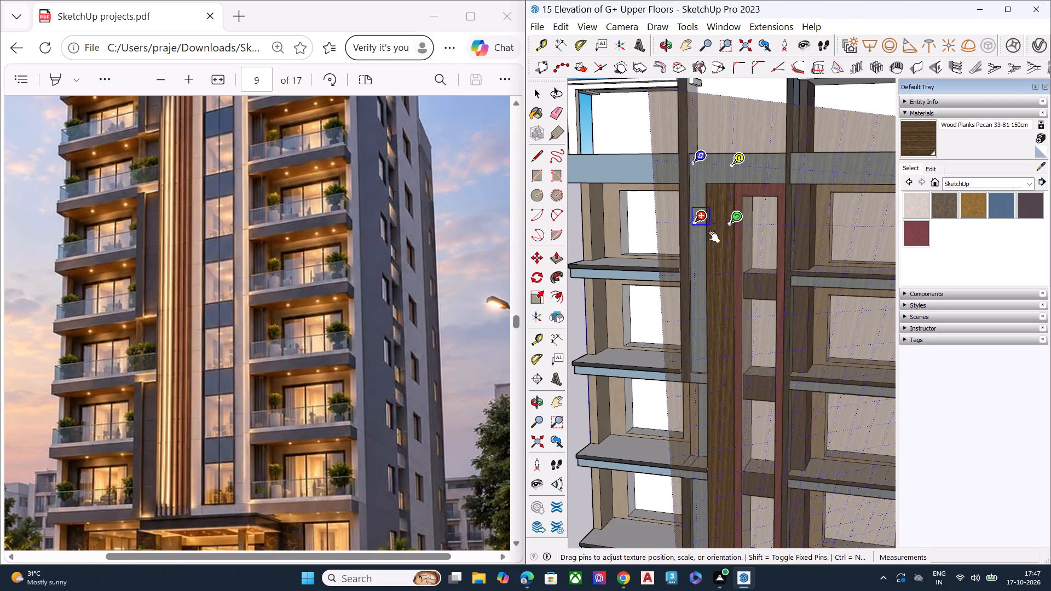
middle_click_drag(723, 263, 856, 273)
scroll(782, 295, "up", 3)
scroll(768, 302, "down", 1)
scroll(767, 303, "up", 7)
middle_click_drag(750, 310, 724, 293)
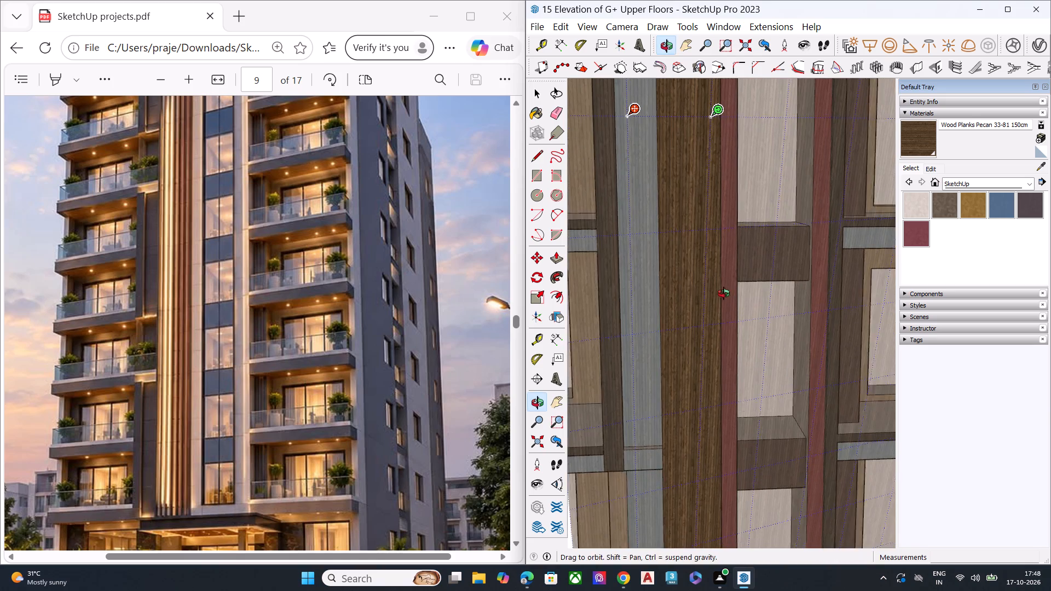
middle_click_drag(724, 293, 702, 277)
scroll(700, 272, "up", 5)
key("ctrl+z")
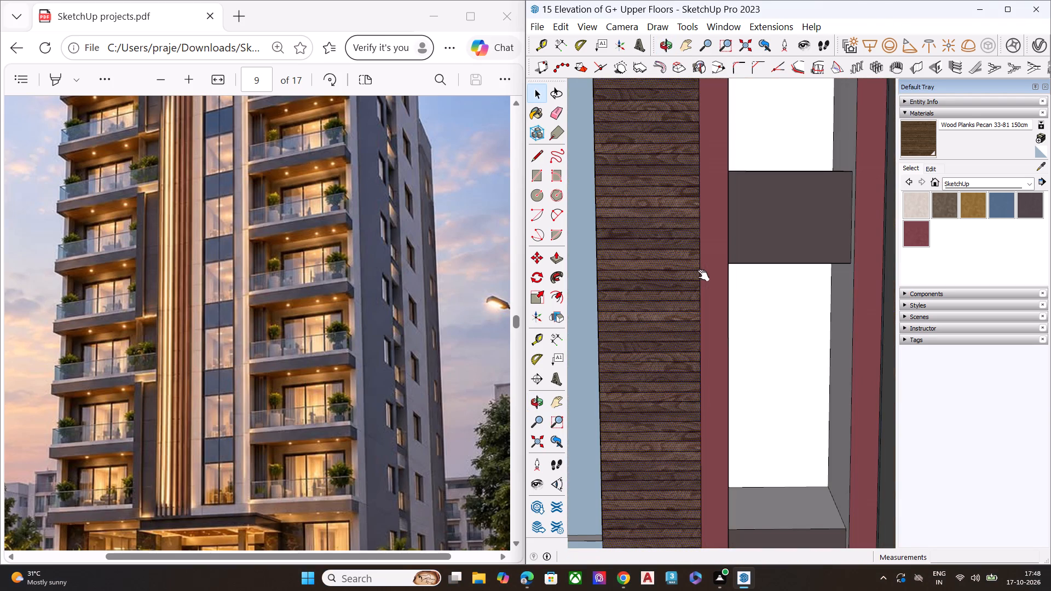
Rotate the plank texture on the strip's front face about 90 degrees so planks run vertically, enlarge the planks, and finish positioning.
scroll(700, 272, "down", 6)
right_click(673, 264)
left_click(708, 443)
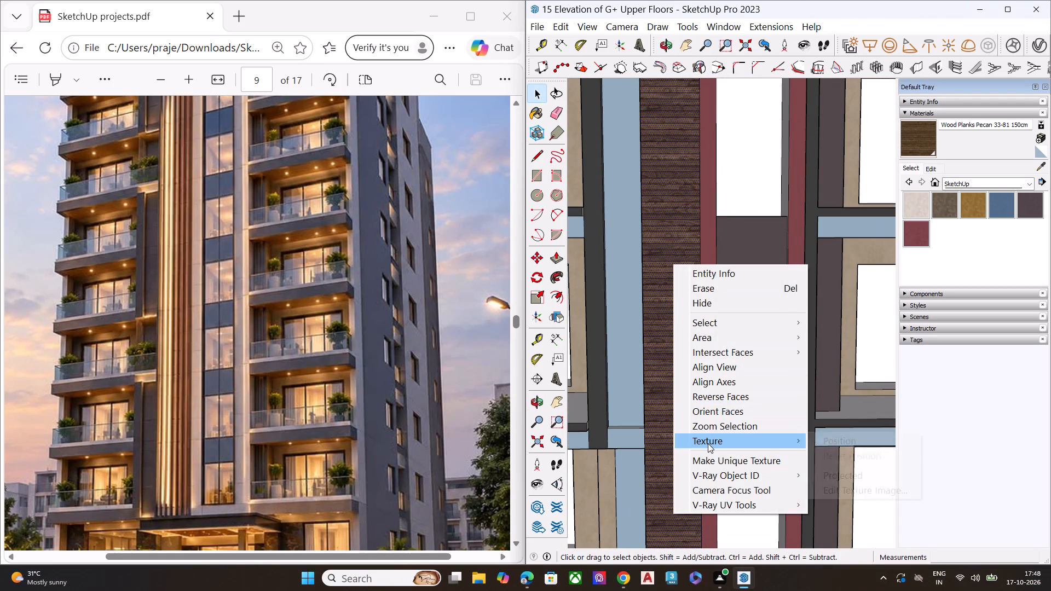
left_click(854, 441)
scroll(680, 265, "down", 8)
scroll(715, 262, "up", 3)
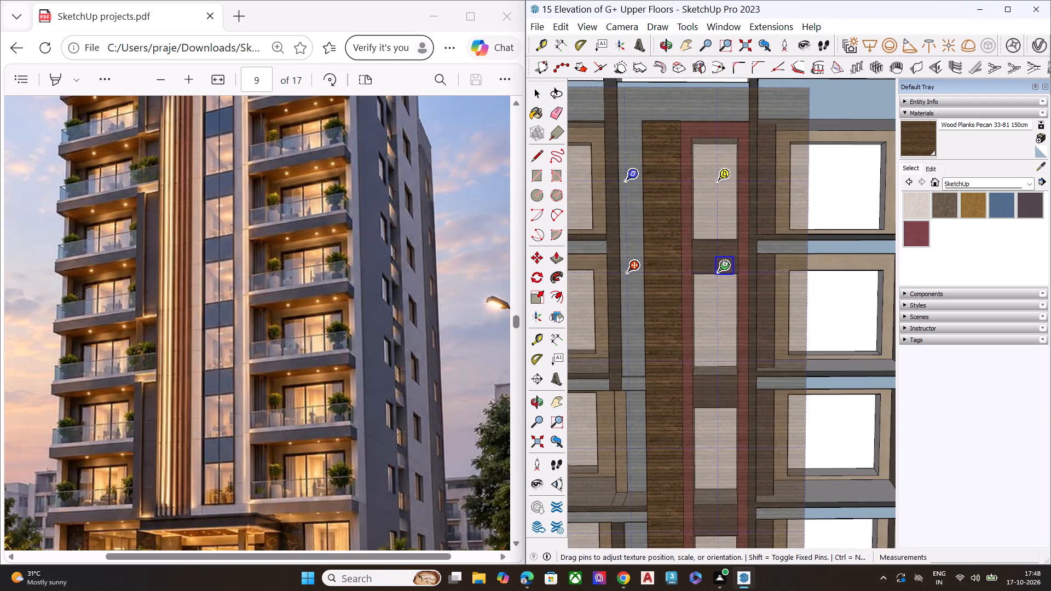
left_click_drag(723, 268, 652, 420)
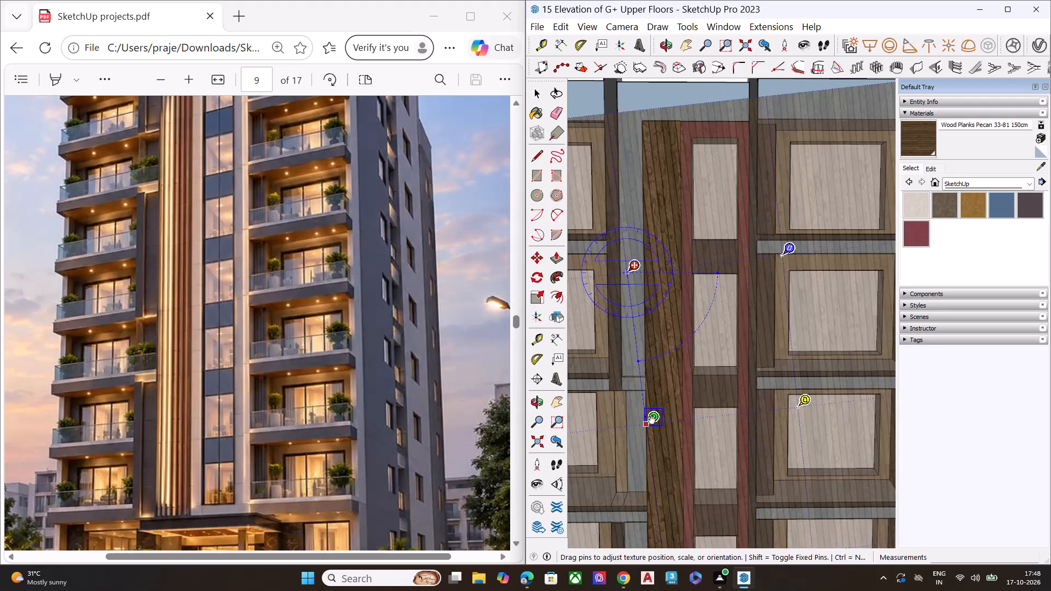
left_click_drag(652, 420, 633, 433)
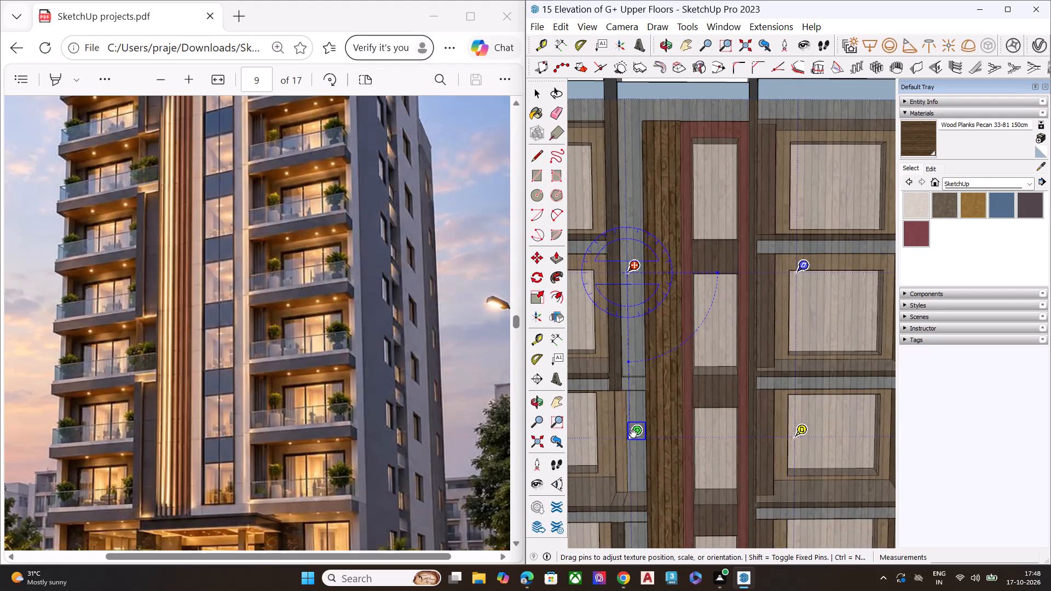
left_click_drag(633, 433, 632, 490)
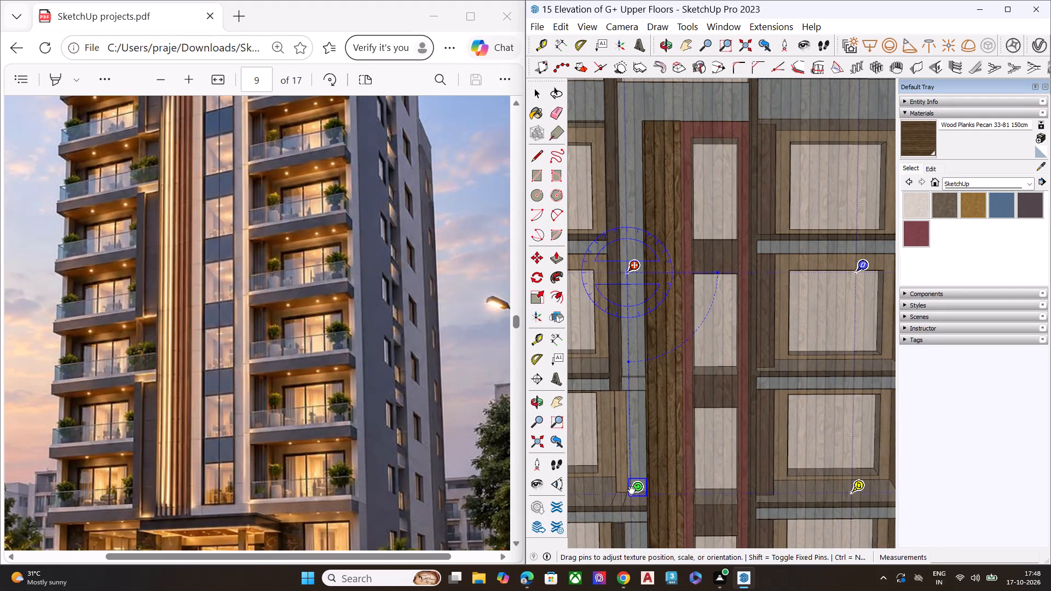
left_click_drag(632, 490, 640, 411)
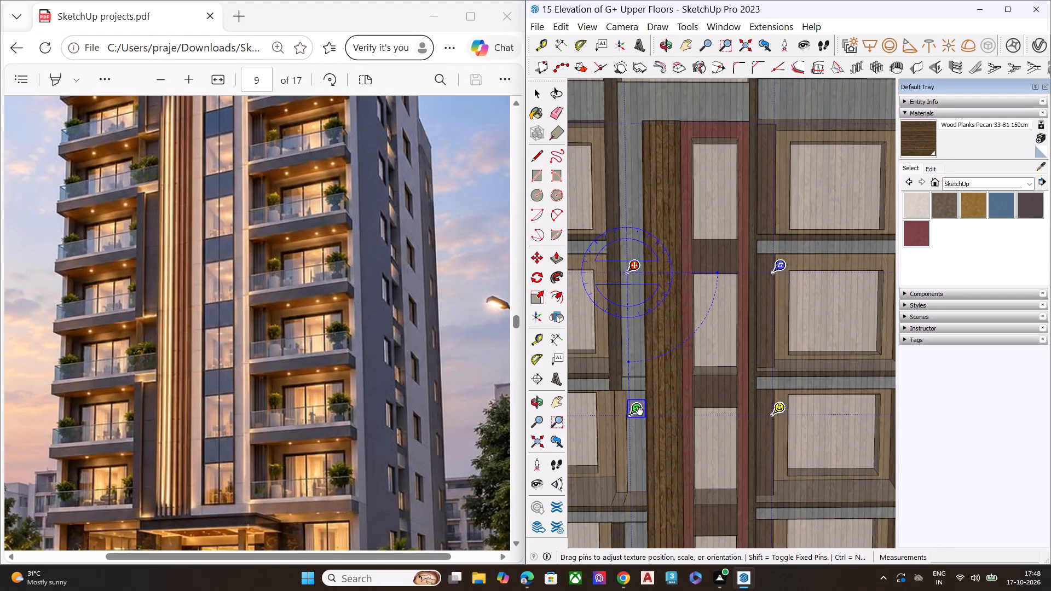
left_click_drag(640, 411, 640, 421)
key("space")
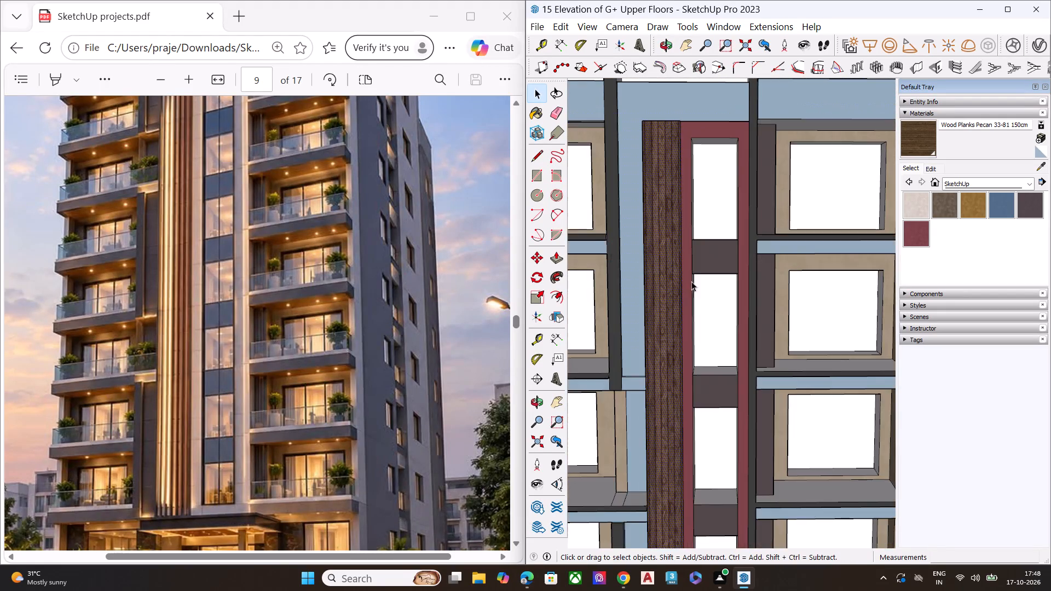
scroll(644, 269, "down", 6)
left_click(869, 175)
Paint the wood strip's top edge and its side edge facing the dark red frame with Wood Planks Pecan 33-81 150cm.
scroll(614, 235, "up", 5)
scroll(614, 235, "down", 1)
scroll(614, 235, "up", 2)
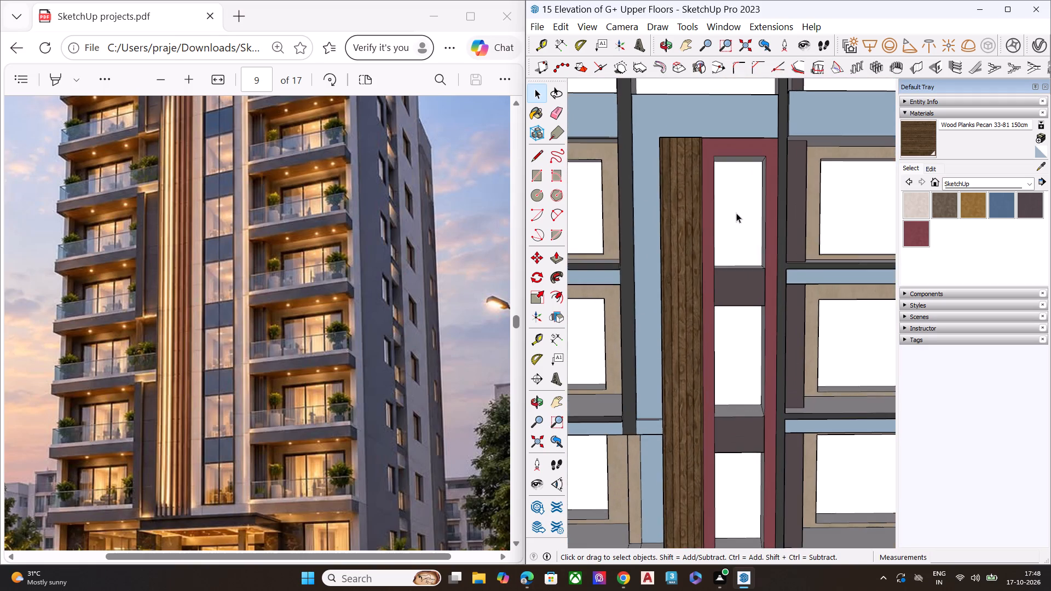
middle_click_drag(739, 211, 596, 357)
scroll(597, 358, "up", 12)
scroll(685, 274, "down", 7)
middle_click_drag(692, 275, 647, 305)
scroll(711, 259, "up", 2)
scroll(813, 198, "down", 1)
scroll(816, 196, "up", 2)
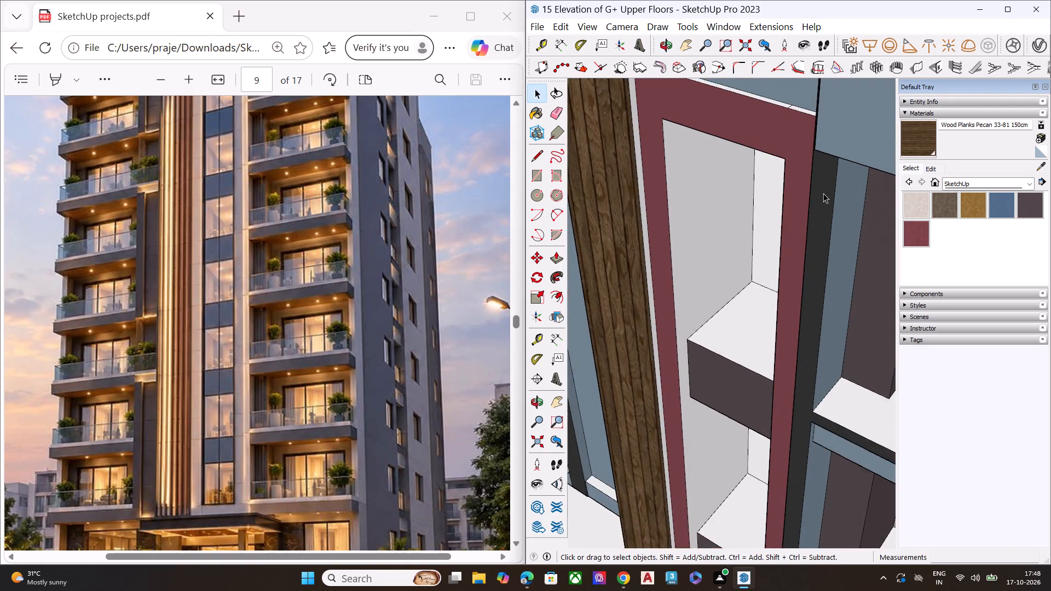
scroll(823, 193, "up", 2)
left_click(914, 143)
scroll(842, 290, "down", 6)
scroll(731, 194, "up", 8)
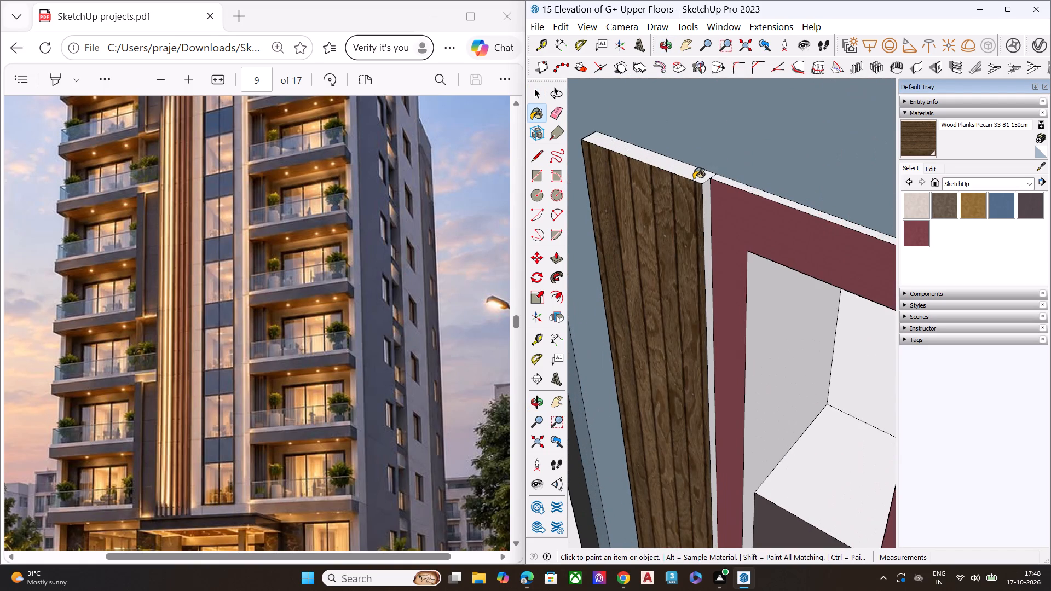
left_click(694, 179)
left_click(707, 198)
scroll(700, 211, "down", 4)
key("space")
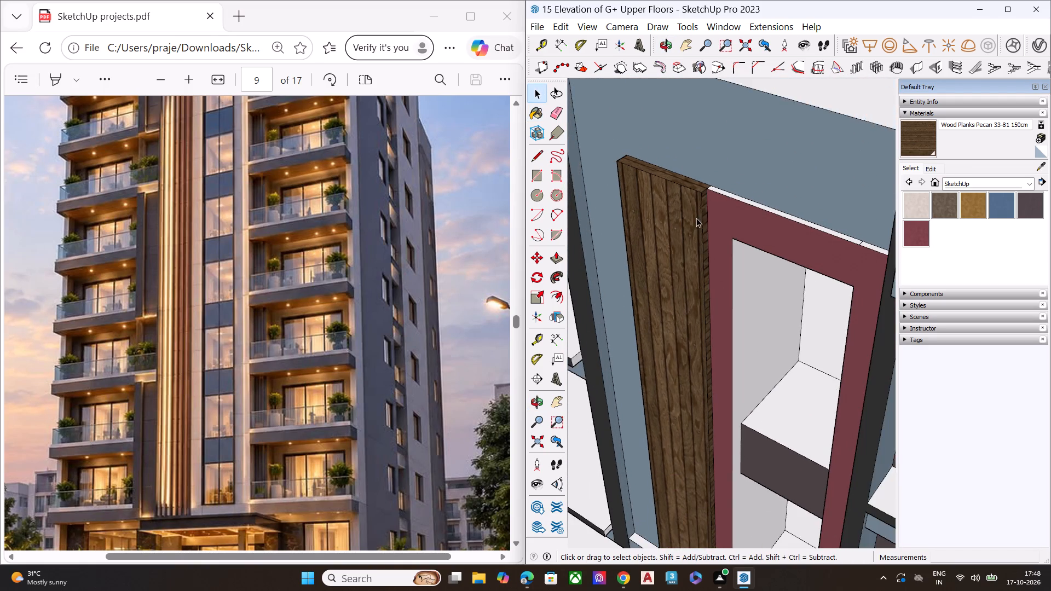
Paint the strip's opposite long side edge, away from the dark red frame, with Wood Planks Pecan 33-81 150cm.
scroll(690, 198, "down", 7)
scroll(678, 221, "up", 1)
middle_click_drag(678, 221, 1026, 221)
left_click(928, 132)
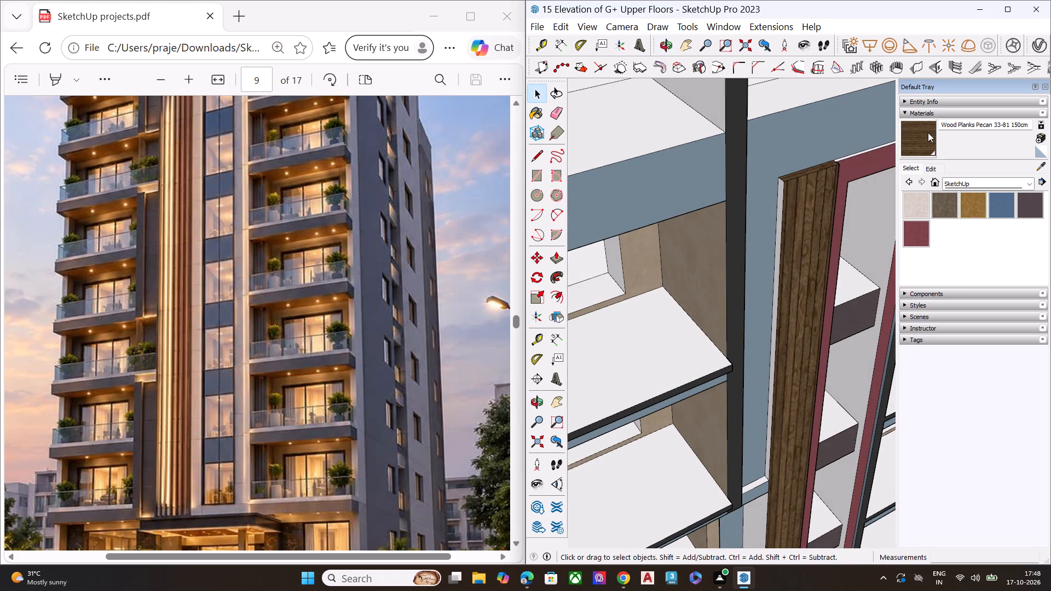
scroll(793, 183, "up", 8)
left_click(766, 187)
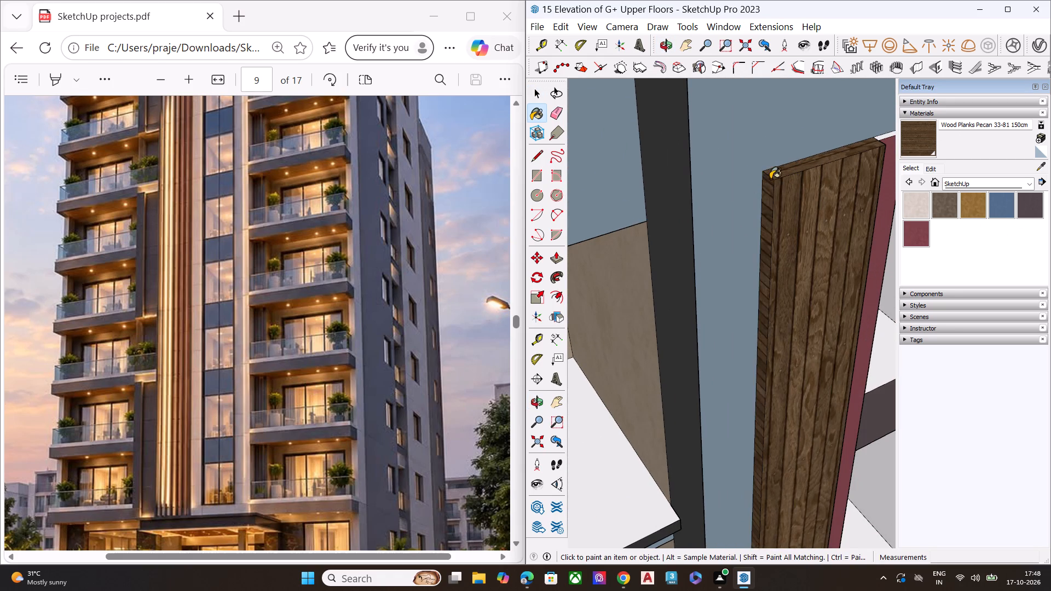
scroll(770, 179, "down", 16)
middle_click_drag(783, 216, 707, 114)
scroll(709, 101, "up", 1)
scroll(678, 128, "down", 5)
scroll(651, 144, "up", 1)
scroll(651, 144, "down", 4)
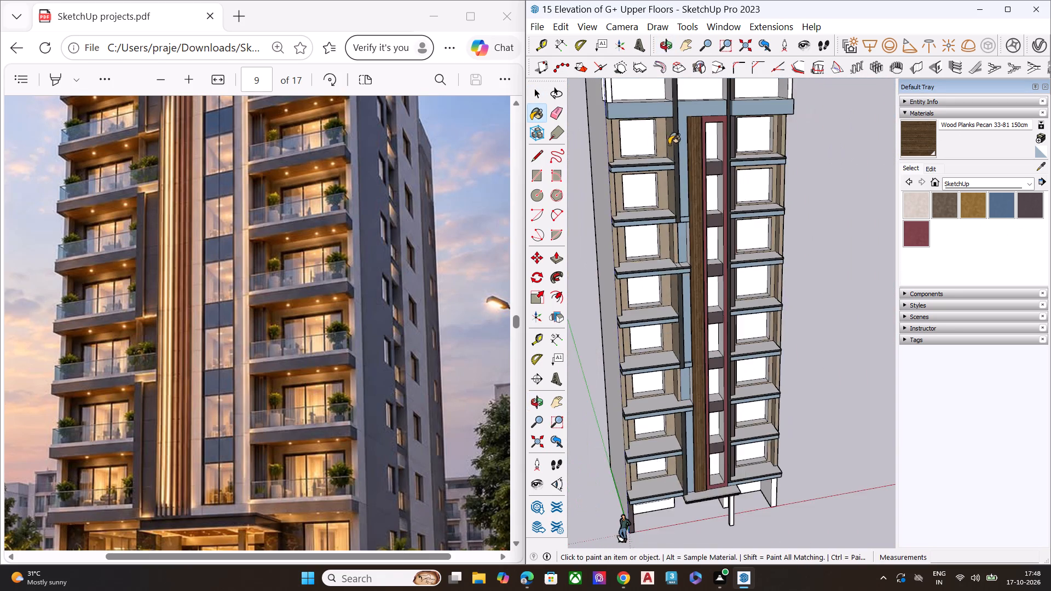
scroll(669, 144, "down", 3)
scroll(672, 149, "up", 1)
key("space")
scroll(673, 154, "down", 1)
left_click(800, 175)
Examine the wood-clad strip within the whole tower's front elevation.
middle_click_drag(779, 257, 564, 225)
scroll(626, 178, "up", 4)
scroll(669, 124, "down", 1)
scroll(669, 111, "up", 1)
scroll(669, 104, "down", 8)
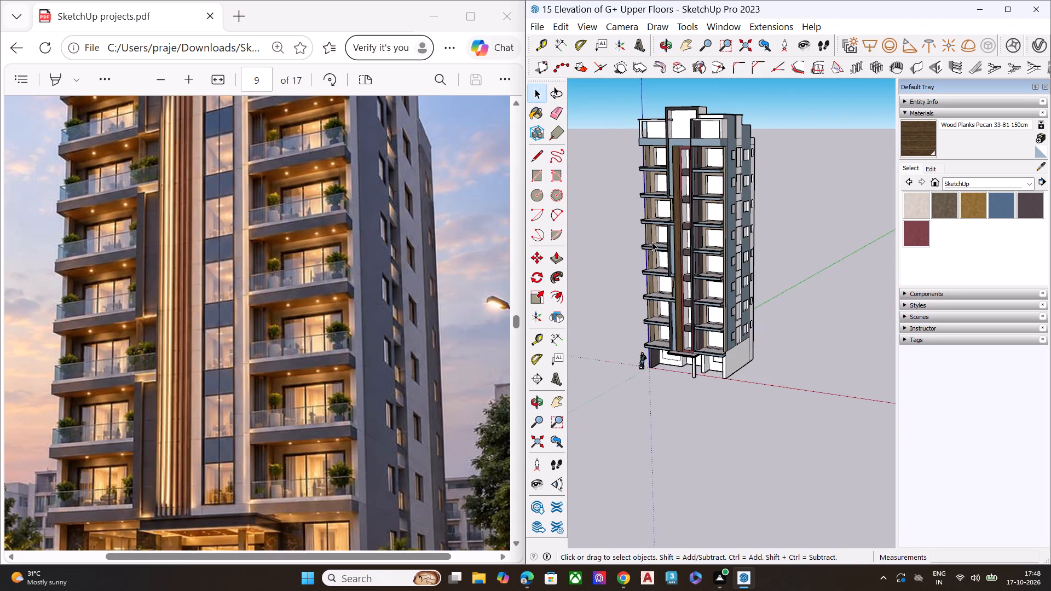
scroll(652, 242, "down", 1)
scroll(654, 219, "up", 5)
scroll(640, 143, "down", 1)
scroll(640, 141, "up", 5)
scroll(638, 138, "down", 3)
scroll(637, 141, "up", 1)
scroll(633, 161, "down", 7)
scroll(654, 108, "up", 7)
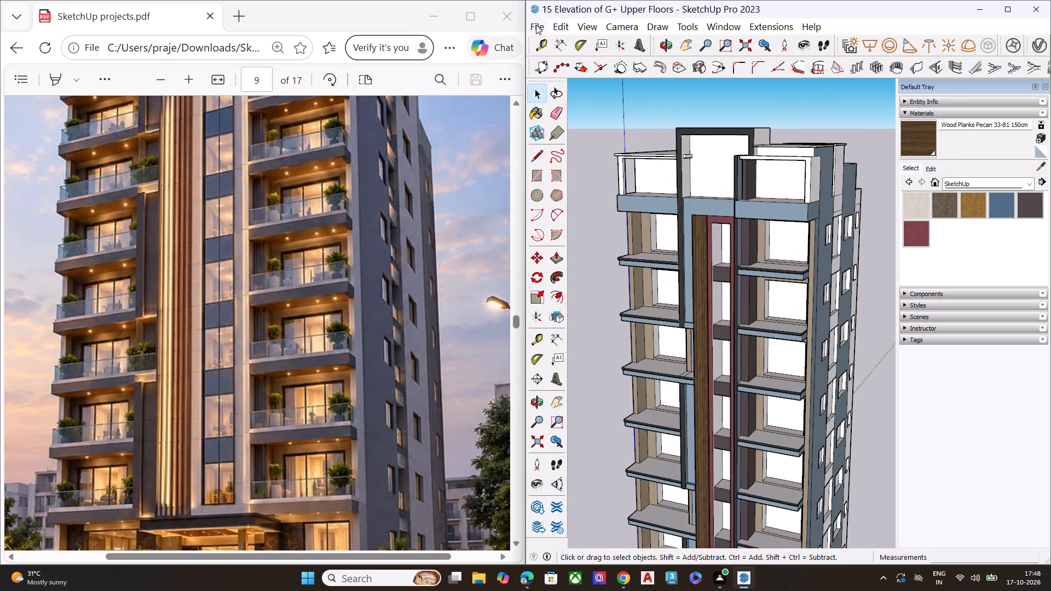
Import the glass balcony railing component and place it at the outer front corner of the second balcony slab below the blue band.
left_click(536, 25)
left_click(567, 260)
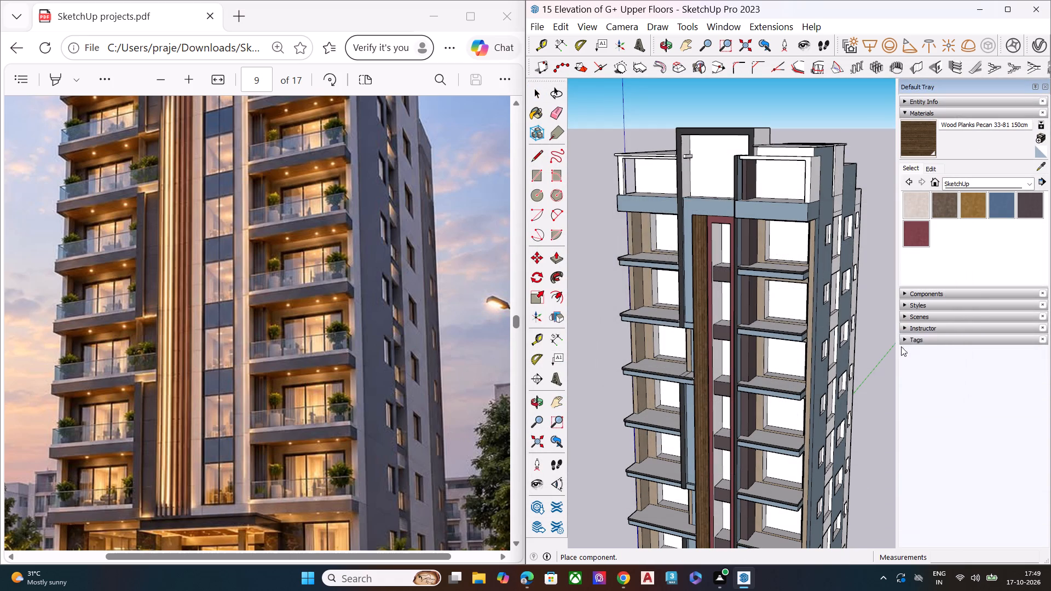
middle_click_drag(633, 300, 1050, 281)
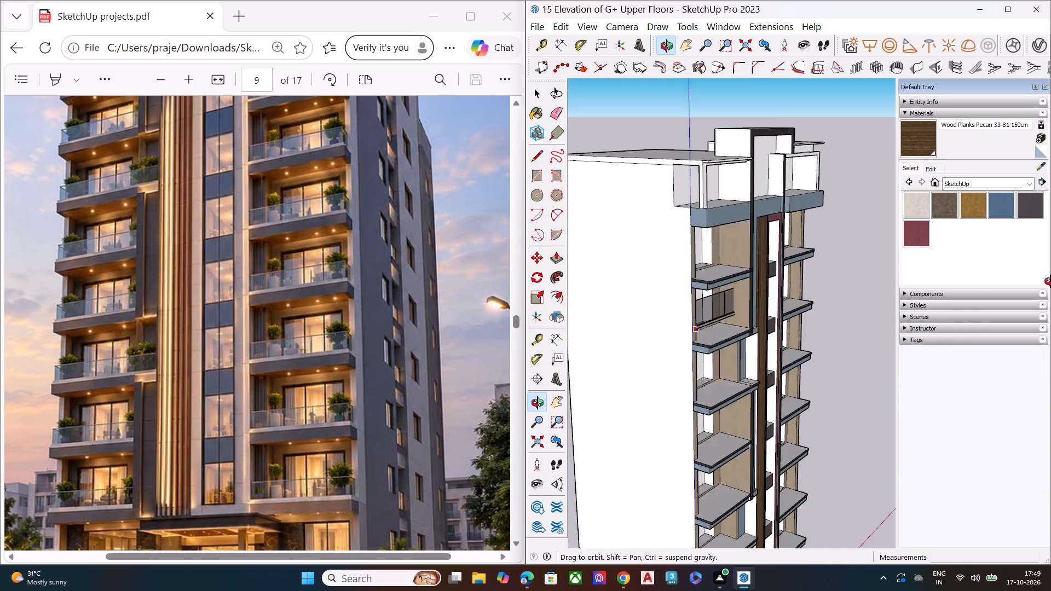
middle_click_drag(1050, 281, 1050, 273)
scroll(777, 323, "up", 2)
scroll(770, 325, "down", 1)
scroll(767, 326, "up", 2)
scroll(760, 328, "down", 1)
scroll(753, 328, "up", 1)
scroll(683, 332, "up", 7)
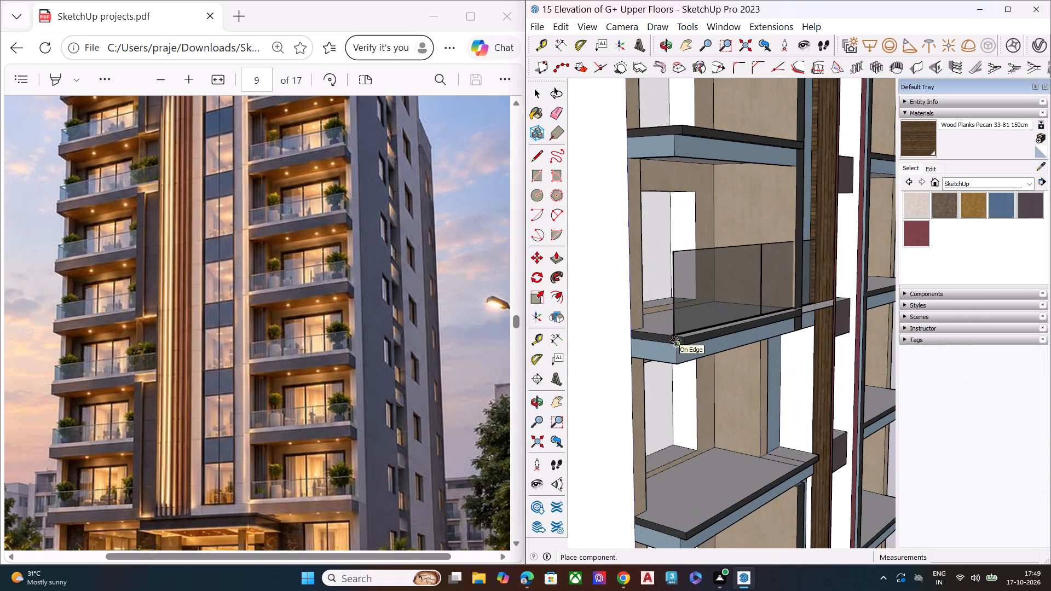
left_click(681, 340)
Scale the glass railing along the red axis to about 0.68 so it ends at the dark vertical frame.
middle_click_drag(750, 348, 552, 335)
scroll(552, 335, "up", 1)
scroll(809, 320, "down", 3)
scroll(830, 321, "up", 1)
scroll(835, 321, "down", 2)
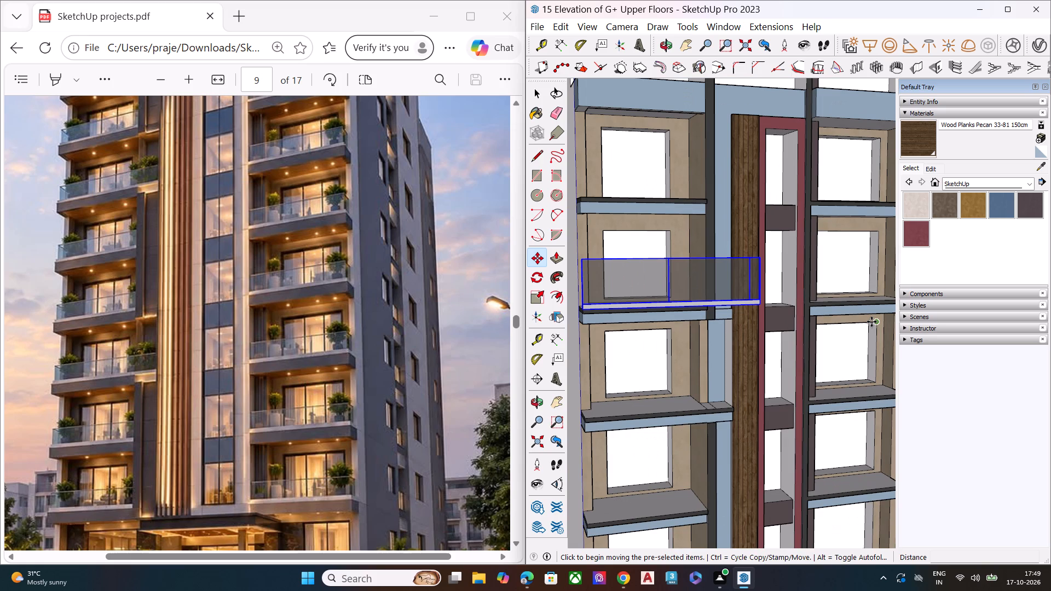
key("s")
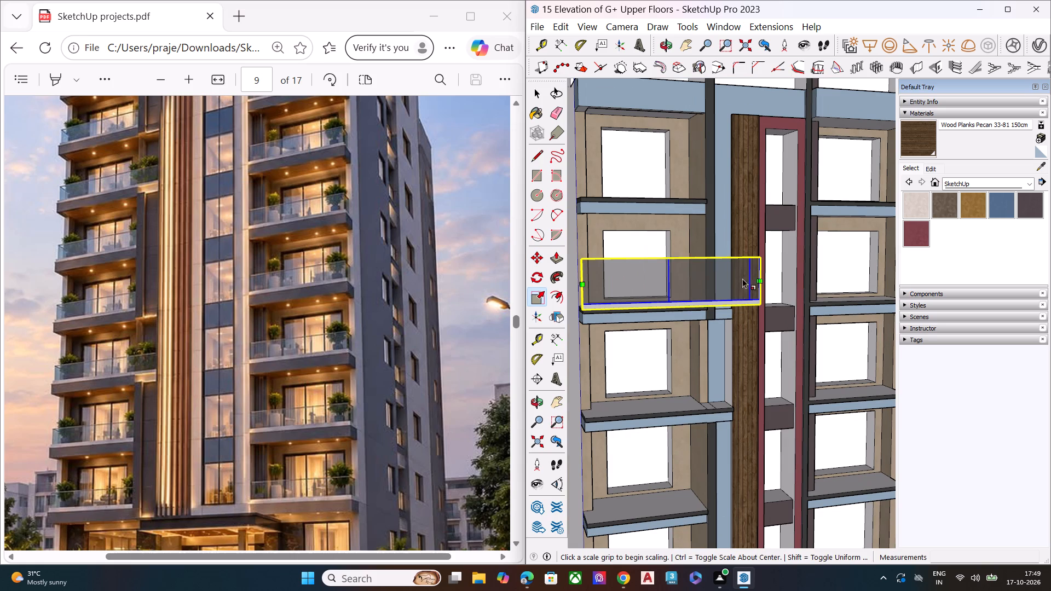
scroll(737, 270, "up", 10)
left_click(803, 296)
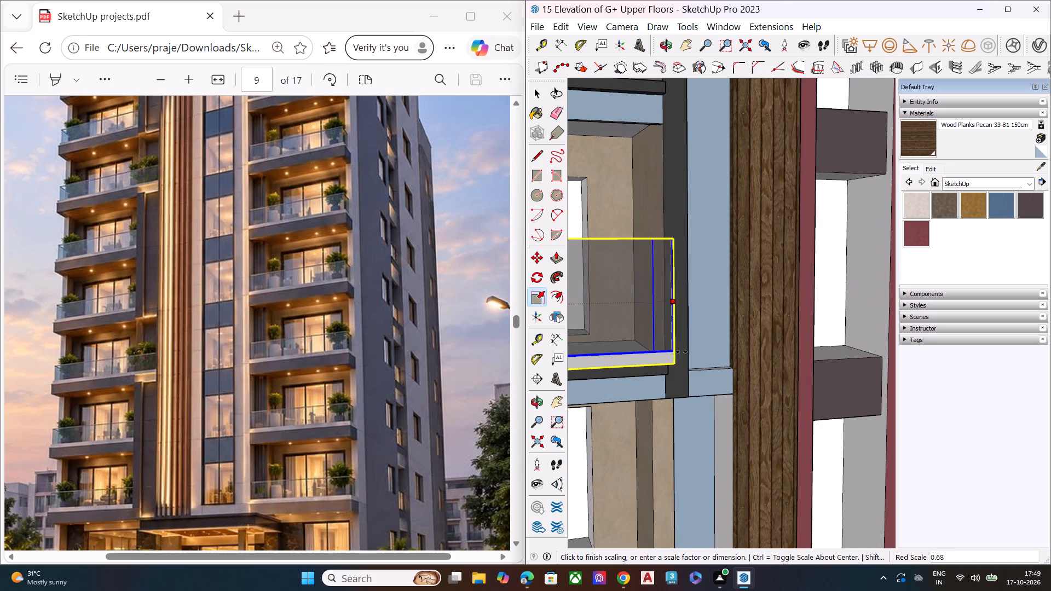
left_click(685, 352)
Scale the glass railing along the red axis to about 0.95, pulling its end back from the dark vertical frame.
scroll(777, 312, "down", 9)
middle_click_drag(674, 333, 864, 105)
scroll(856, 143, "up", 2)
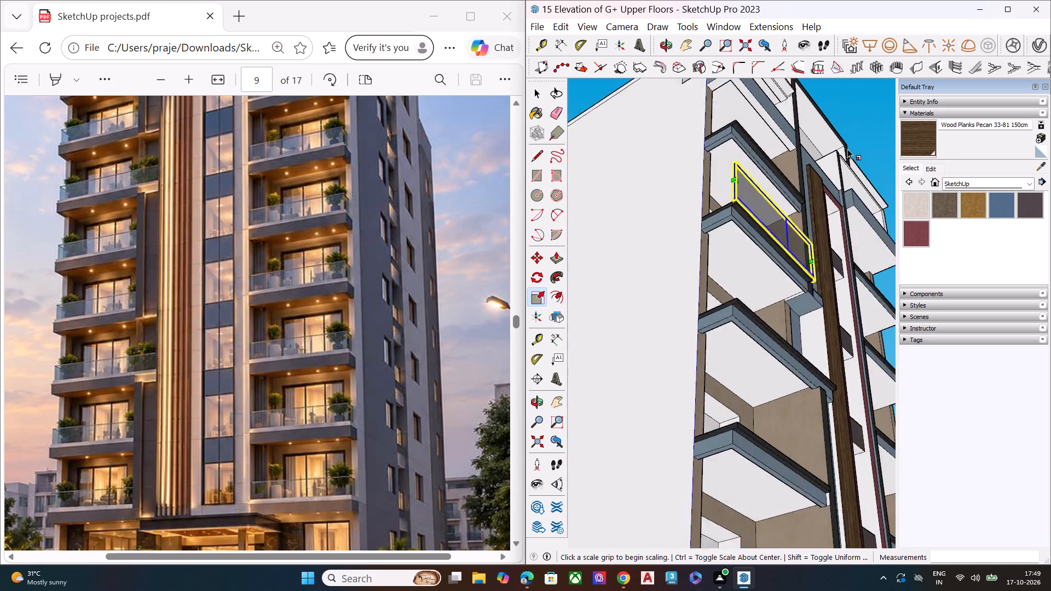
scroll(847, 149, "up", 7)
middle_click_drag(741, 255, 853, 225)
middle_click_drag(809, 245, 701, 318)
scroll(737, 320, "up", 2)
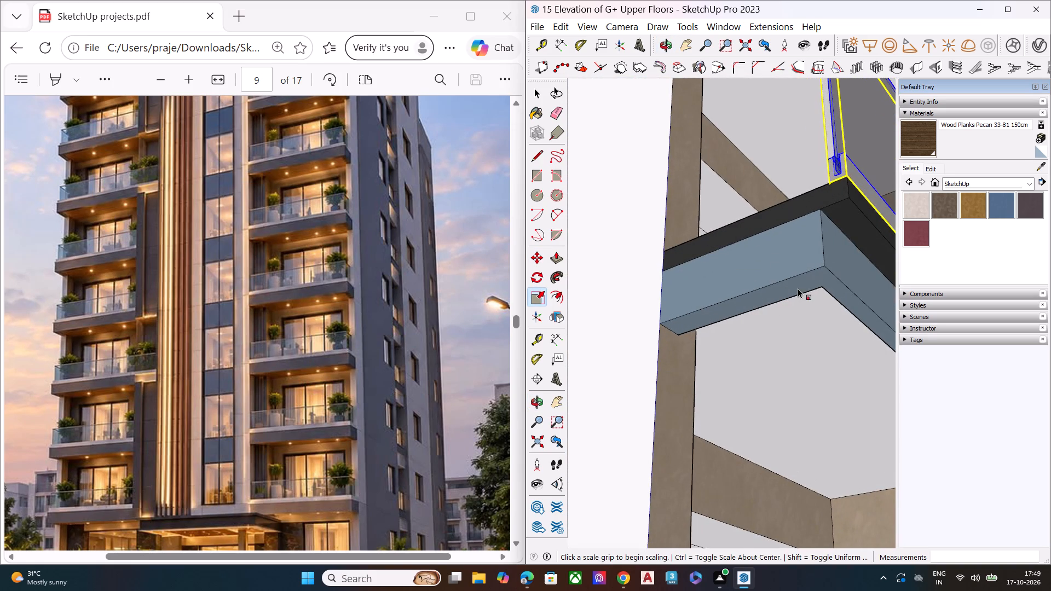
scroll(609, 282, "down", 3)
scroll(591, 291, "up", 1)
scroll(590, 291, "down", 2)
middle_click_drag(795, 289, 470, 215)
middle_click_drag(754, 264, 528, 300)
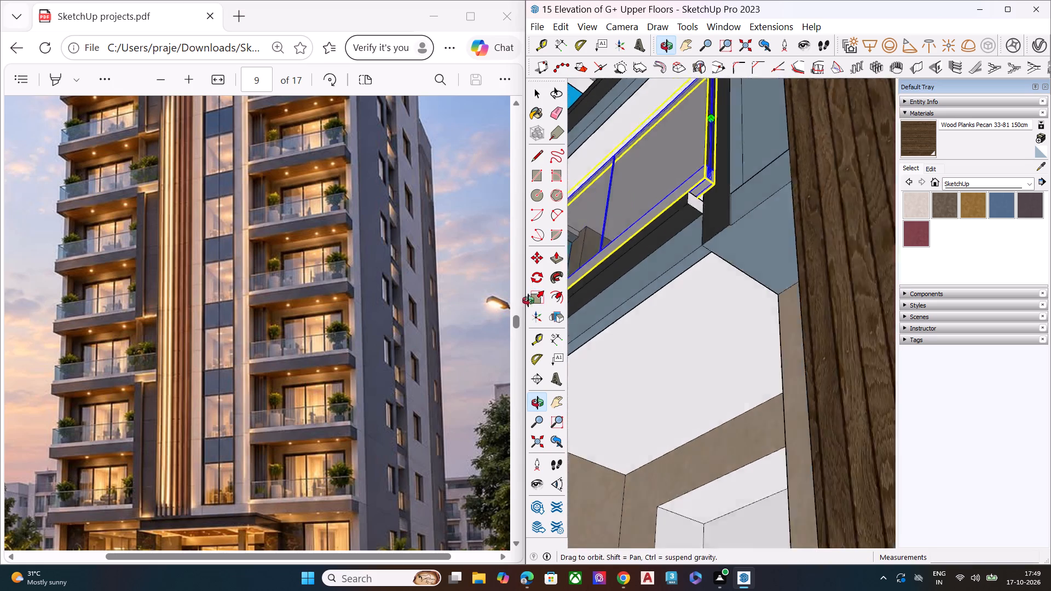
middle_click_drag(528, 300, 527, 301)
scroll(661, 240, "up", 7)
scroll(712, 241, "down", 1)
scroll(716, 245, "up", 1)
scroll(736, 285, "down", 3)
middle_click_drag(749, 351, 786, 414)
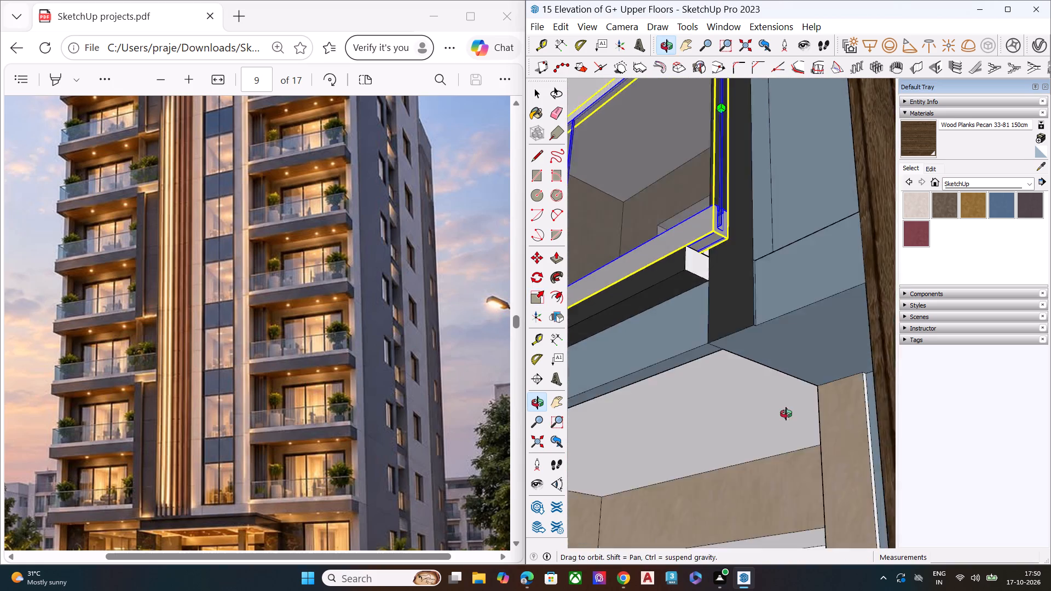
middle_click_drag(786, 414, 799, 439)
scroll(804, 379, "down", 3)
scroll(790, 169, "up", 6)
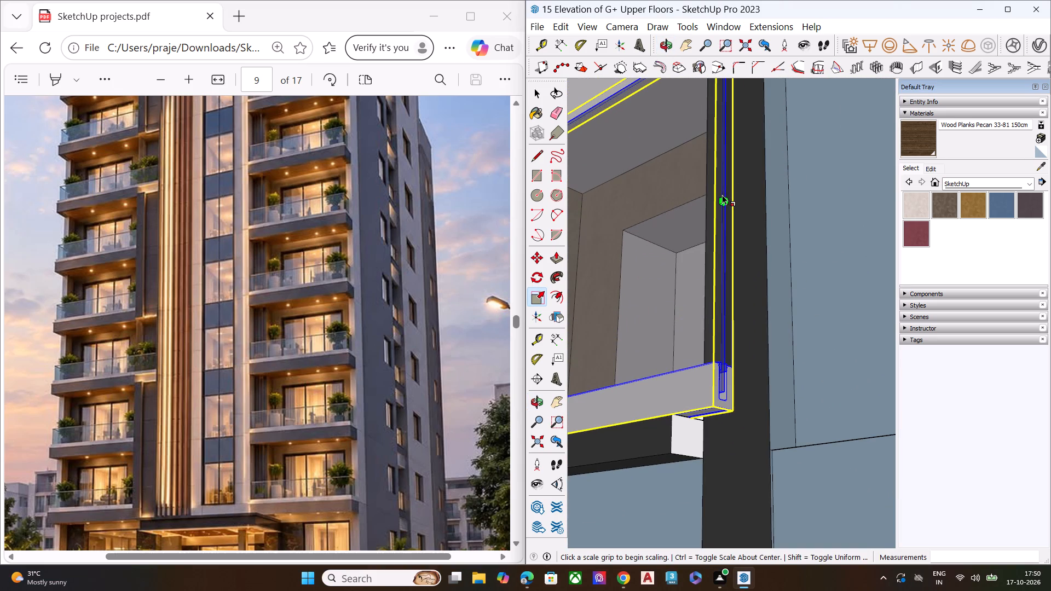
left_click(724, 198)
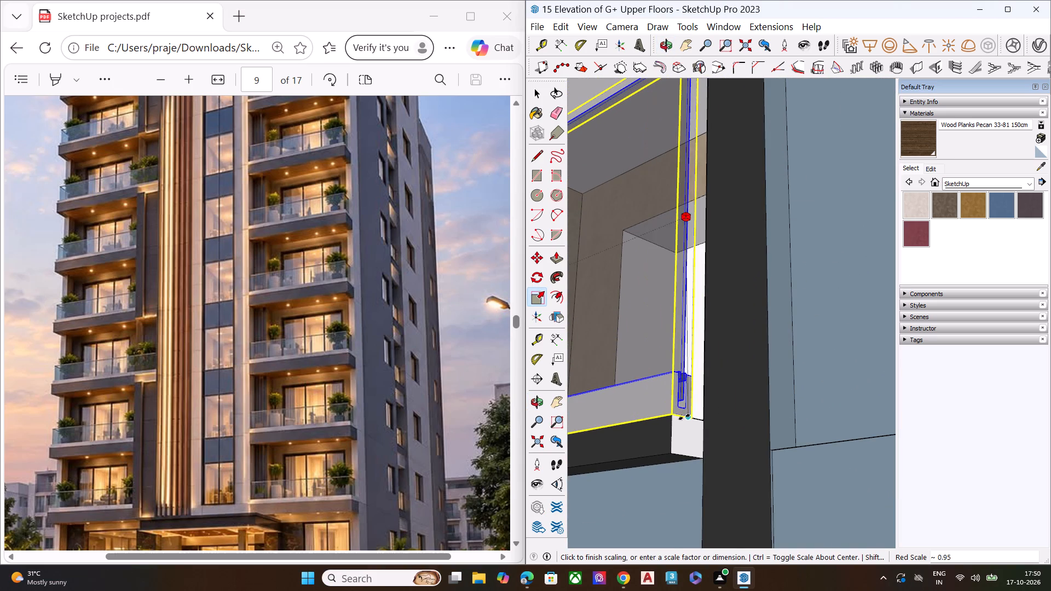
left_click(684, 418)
Examine how the glass railing fits on the balcony slab at both ends and within the tower's front elevation.
scroll(793, 339, "down", 6)
scroll(890, 317, "up", 1)
scroll(931, 289, "down", 1)
scroll(932, 288, "up", 2)
scroll(935, 288, "down", 1)
scroll(935, 288, "up", 2)
scroll(940, 288, "down", 4)
scroll(799, 266, "down", 3)
scroll(773, 269, "up", 1)
scroll(773, 269, "down", 6)
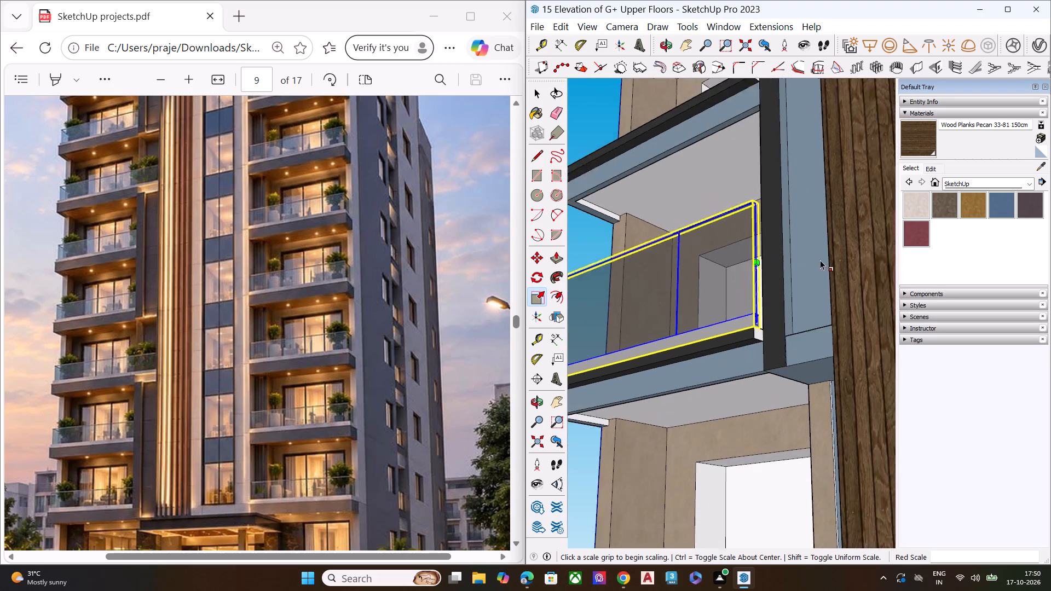
scroll(820, 260, "down", 9)
middle_click_drag(714, 304, 885, 306)
scroll(723, 336, "up", 7)
scroll(683, 321, "down", 1)
left_click(612, 341)
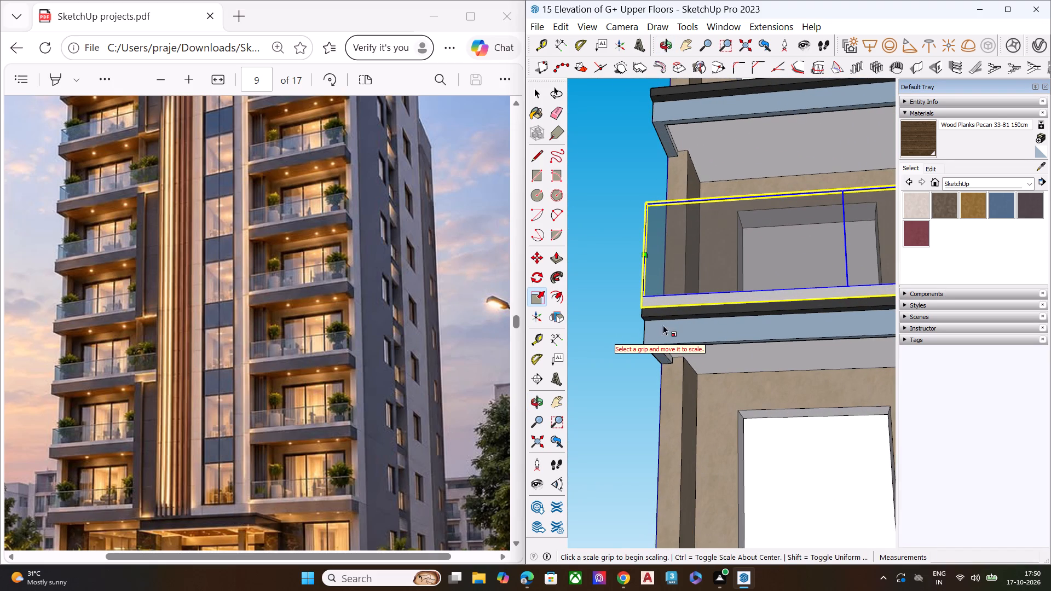
middle_click_drag(637, 299, 760, 387)
left_click(596, 260)
left_click(581, 240)
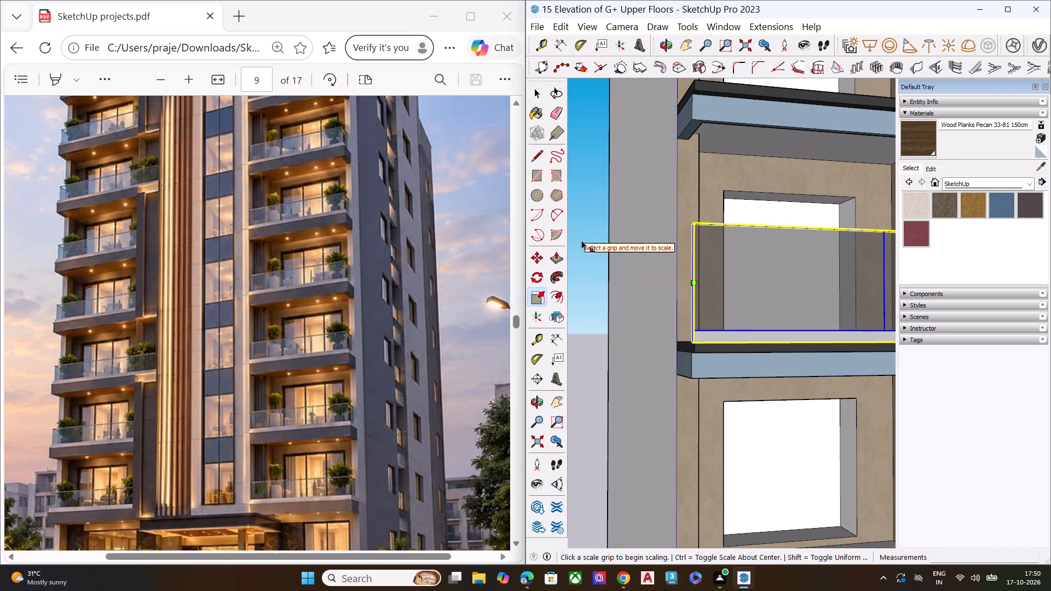
key("space")
key("space")
key("space")
left_click(583, 239)
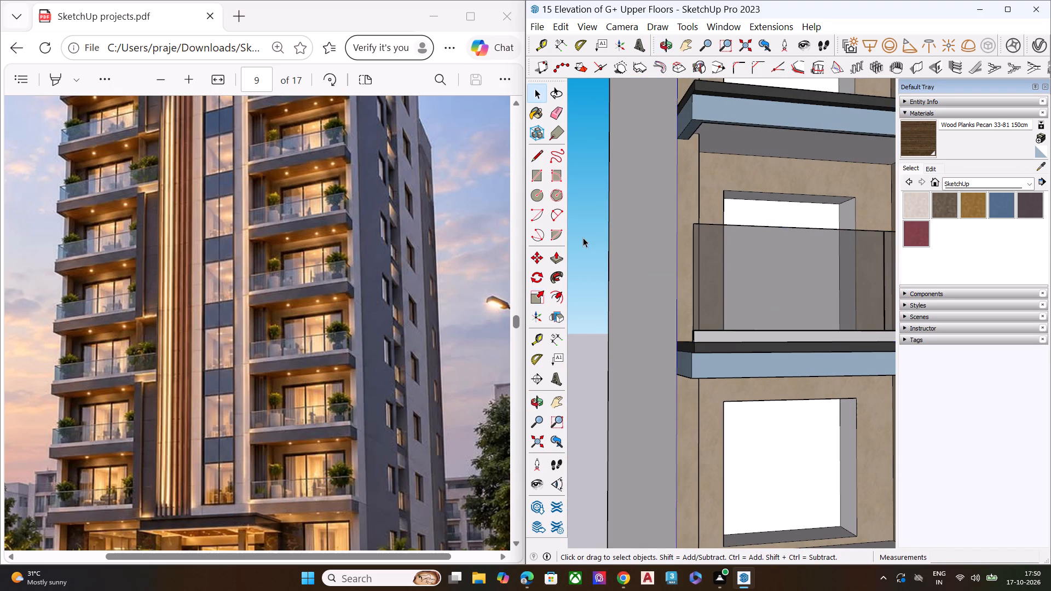
scroll(583, 259, "down", 7)
middle_click_drag(790, 350, 682, 339)
scroll(678, 335, "up", 1)
scroll(710, 318, "down", 10)
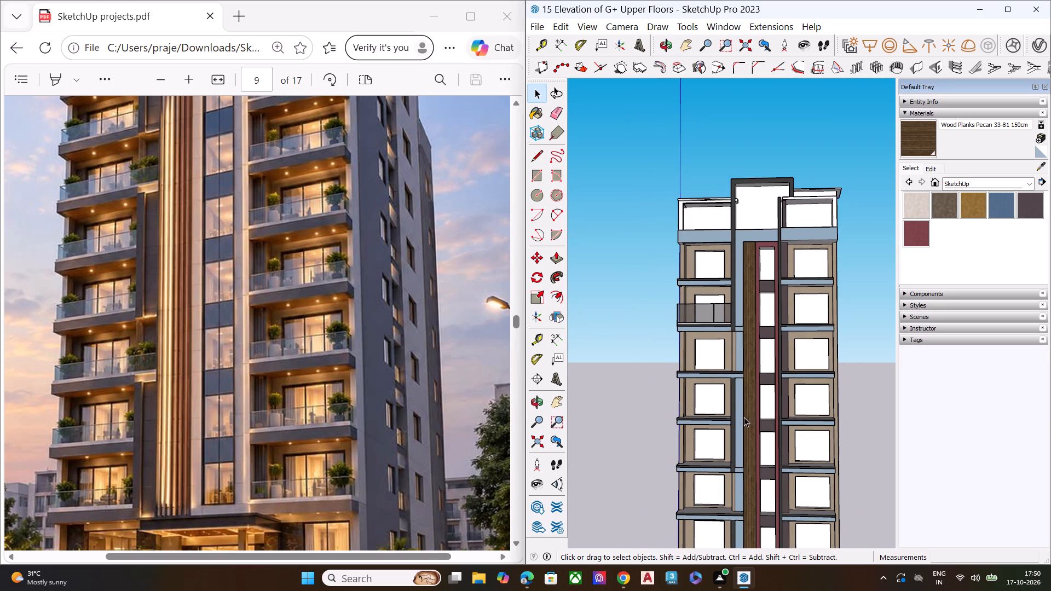
middle_click_drag(745, 417, 778, 491)
scroll(750, 409, "up", 1)
scroll(712, 344, "up", 8)
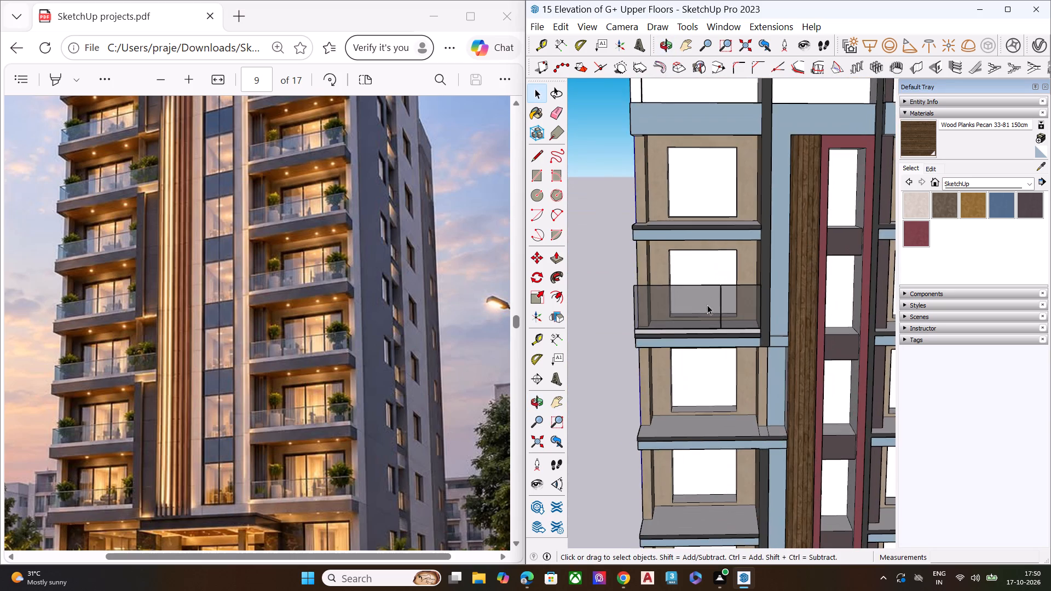
Delete the glass railing from the second balcony below the blue band.
middle_click_drag(709, 300, 834, 276)
scroll(834, 277, "up", 2)
scroll(814, 286, "down", 1)
scroll(797, 288, "up", 7)
left_click(721, 303)
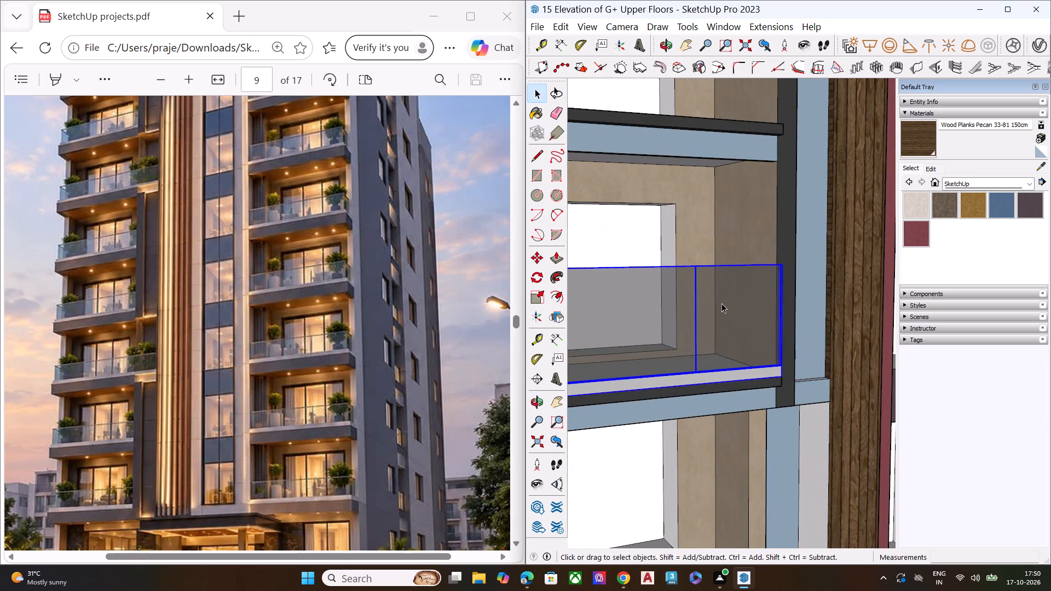
key("Delete")
key("Home")
scroll(792, 72, "down", 4)
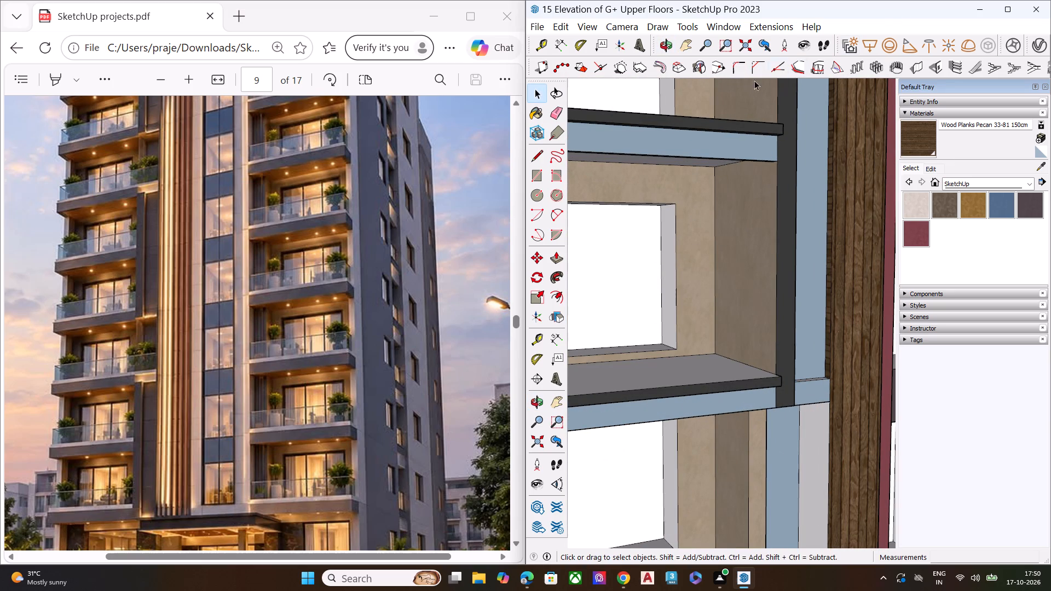
Create a new Generic material in the V-Ray Asset Editor.
left_click(1043, 48)
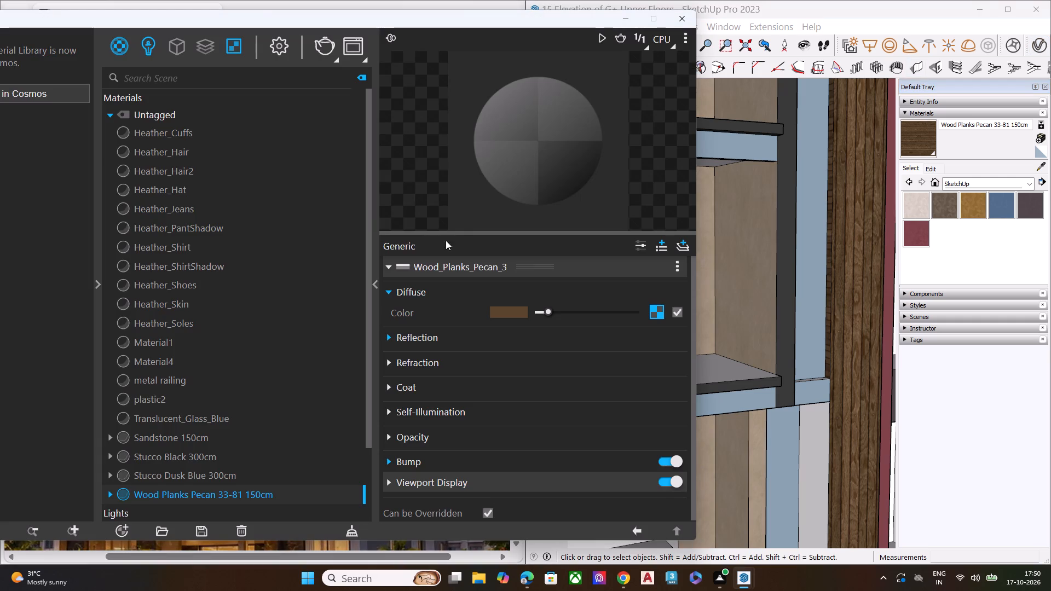
scroll(232, 334, "down", 4)
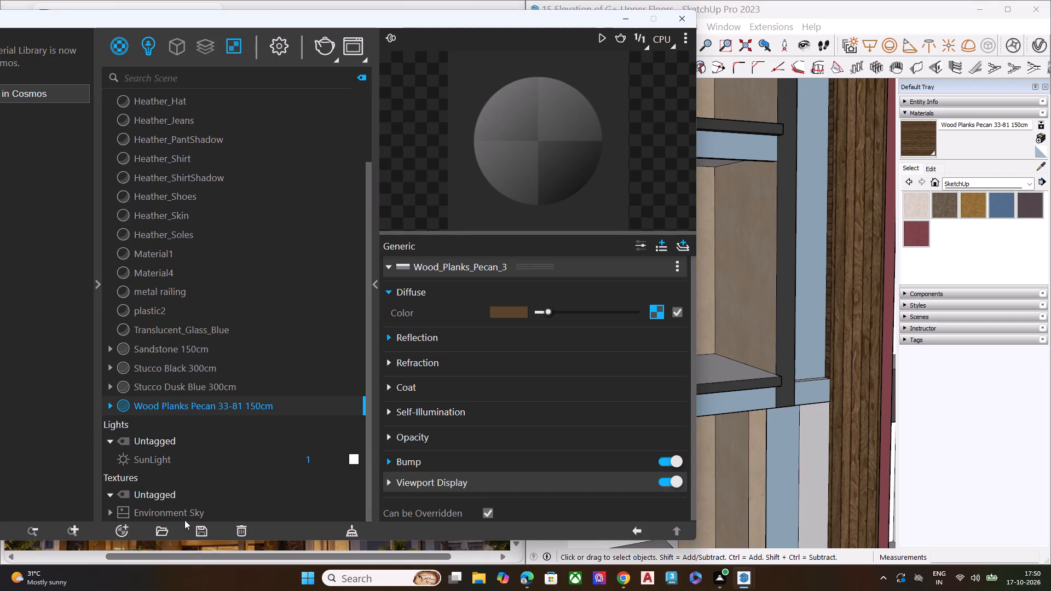
left_click(123, 532)
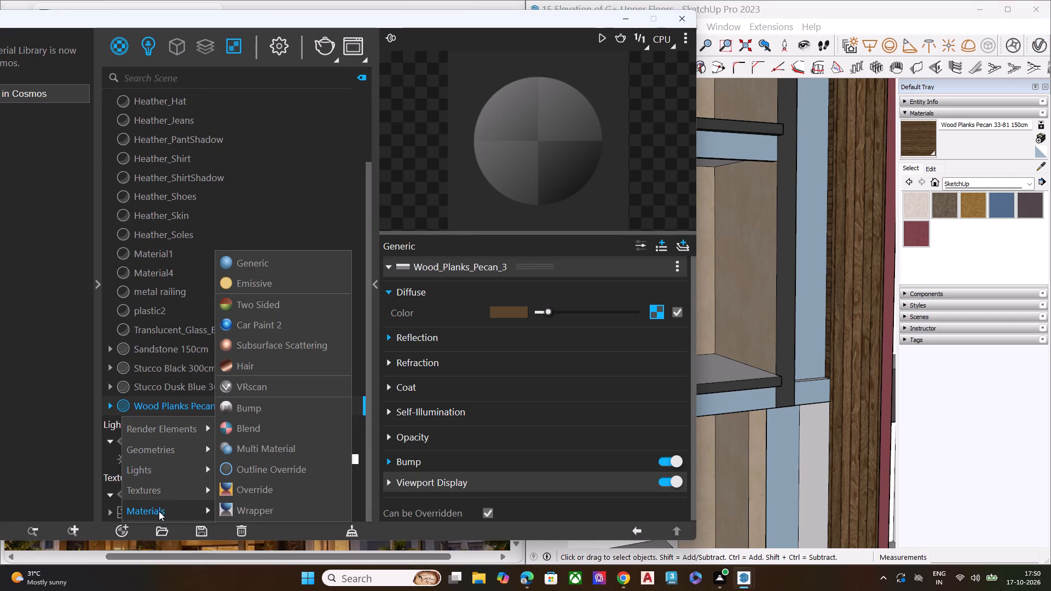
left_click(252, 522)
left_click(297, 265)
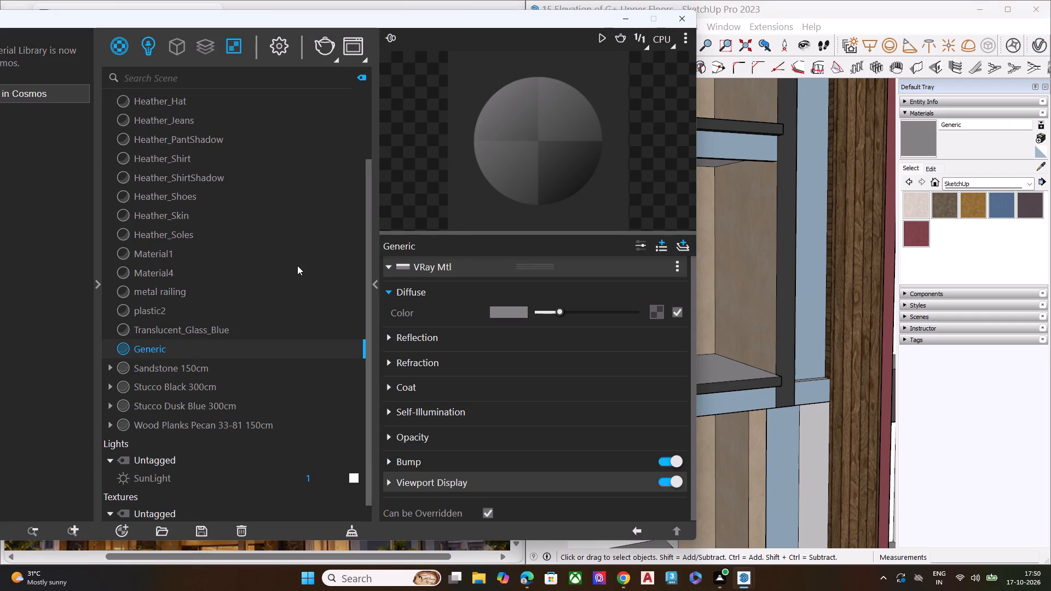
Rename the new Generic material as warmk.
right_click(218, 352)
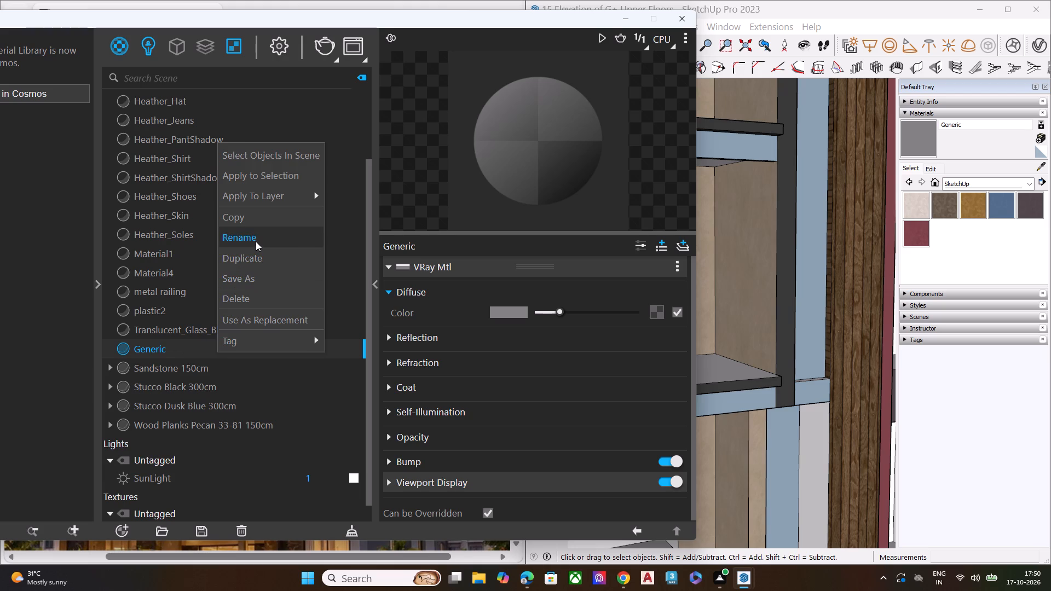
left_click(256, 241)
key("BackSpace")
key("BackSpace")
key("BackSpace")
key("BackSpace")
key("BackSpace")
key("BackSpace")
key("BackSpace")
key("BackSpace")
key("BackSpace")
key("BackSpace")
key("BackSpace")
key("BackSpace")
key("BackSpace")
key("BackSpace")
key("BackSpace")
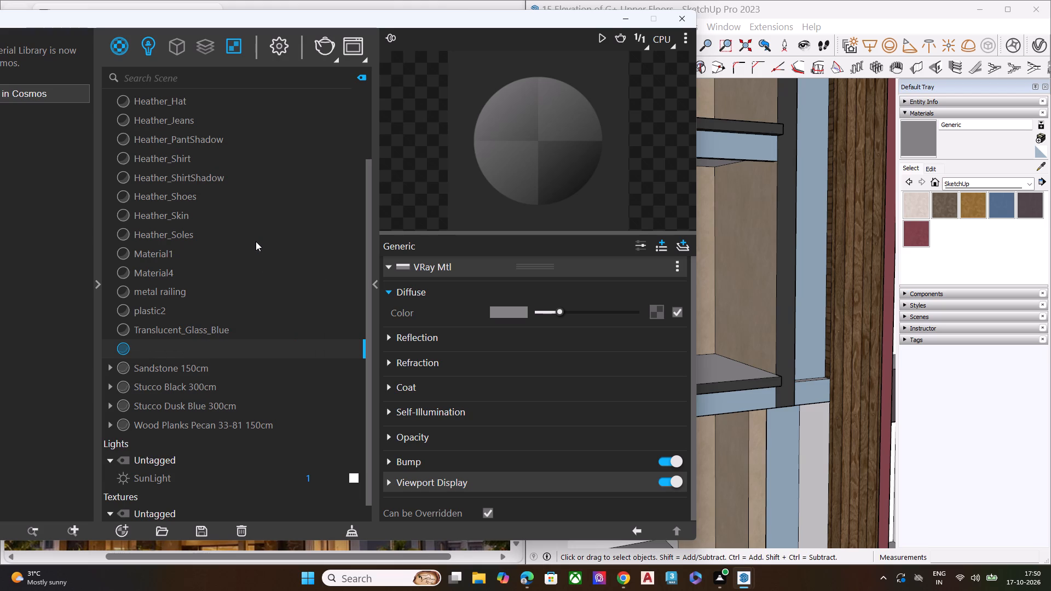
type("warmk")
key("Return")
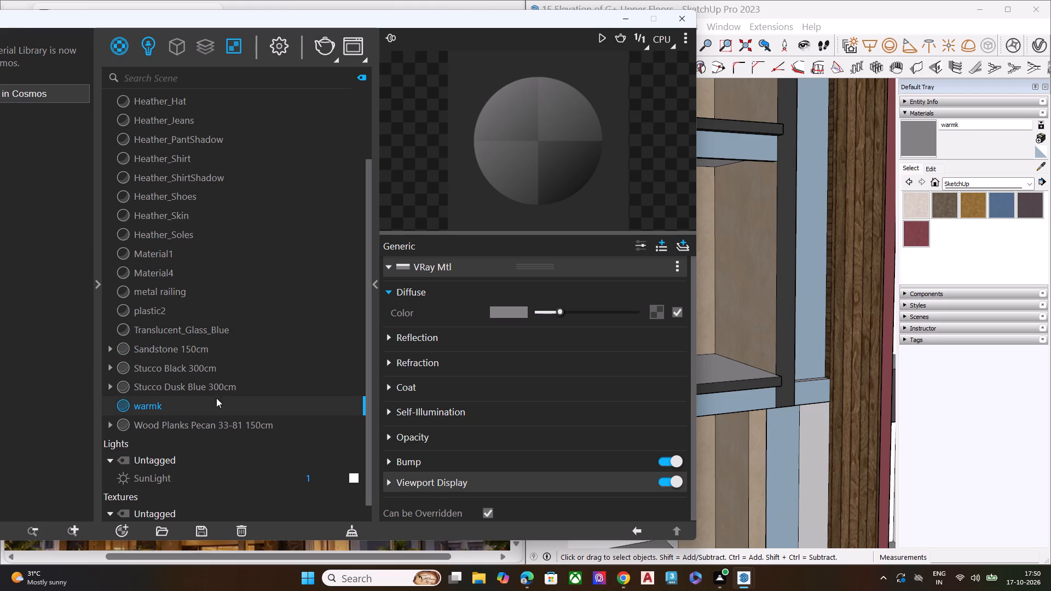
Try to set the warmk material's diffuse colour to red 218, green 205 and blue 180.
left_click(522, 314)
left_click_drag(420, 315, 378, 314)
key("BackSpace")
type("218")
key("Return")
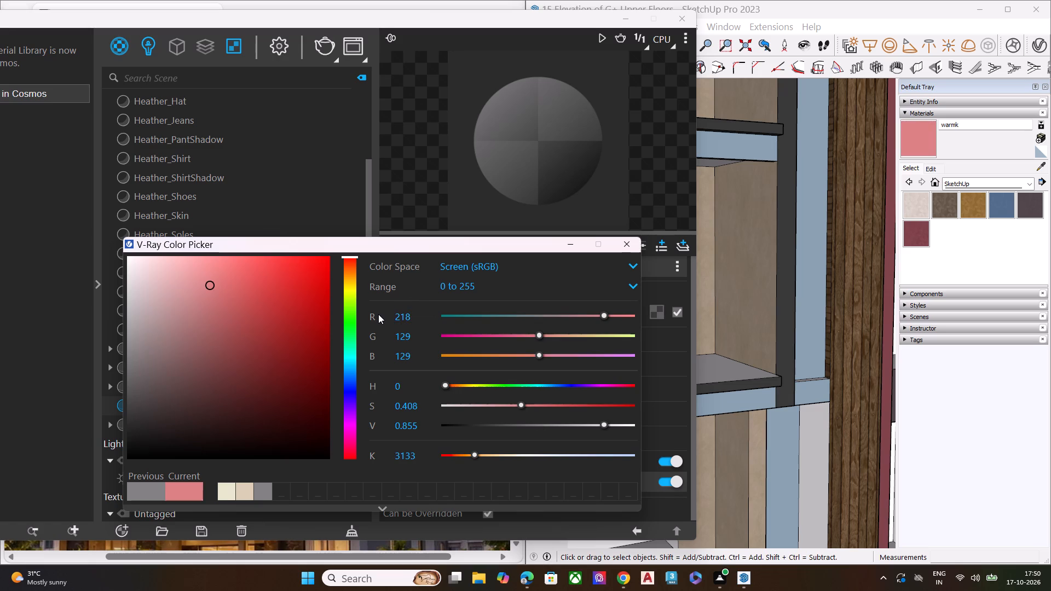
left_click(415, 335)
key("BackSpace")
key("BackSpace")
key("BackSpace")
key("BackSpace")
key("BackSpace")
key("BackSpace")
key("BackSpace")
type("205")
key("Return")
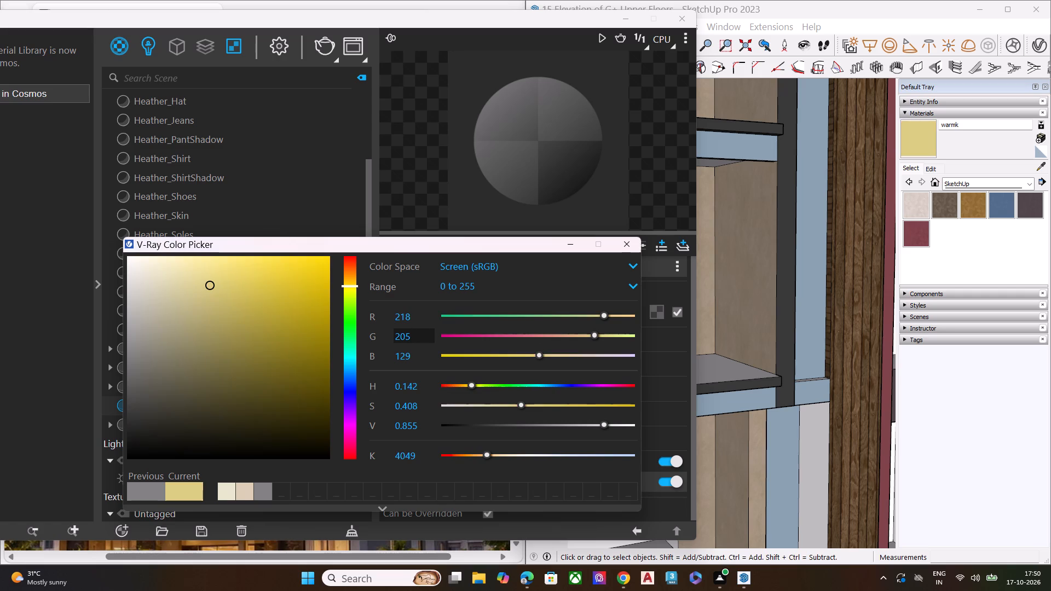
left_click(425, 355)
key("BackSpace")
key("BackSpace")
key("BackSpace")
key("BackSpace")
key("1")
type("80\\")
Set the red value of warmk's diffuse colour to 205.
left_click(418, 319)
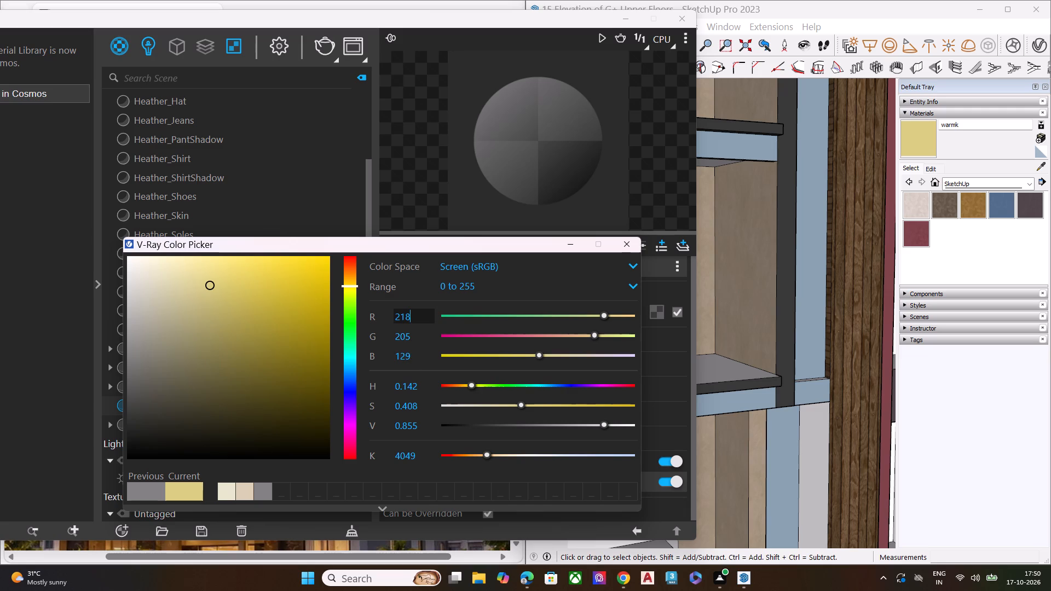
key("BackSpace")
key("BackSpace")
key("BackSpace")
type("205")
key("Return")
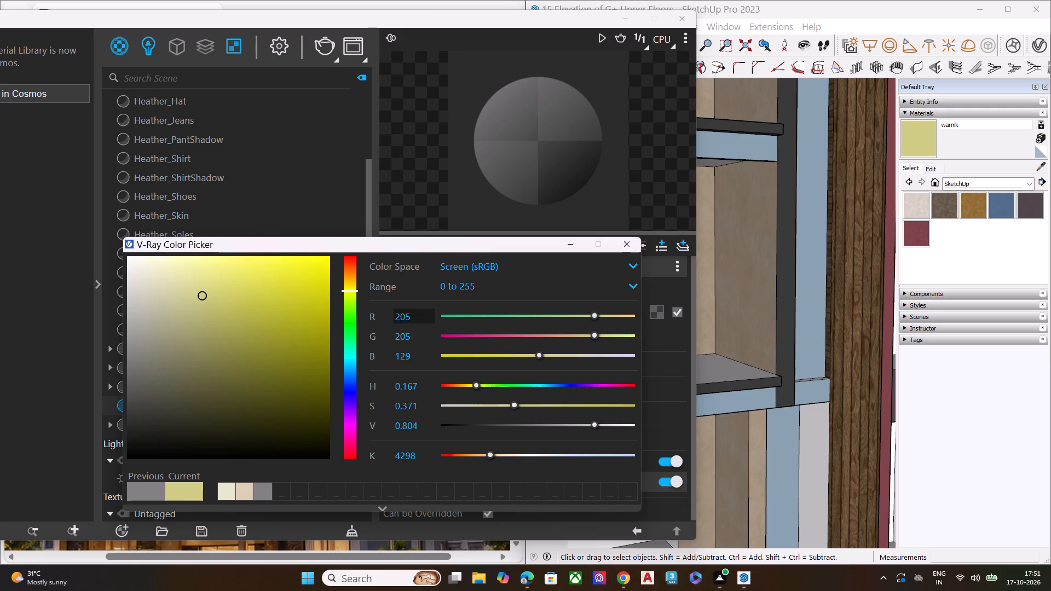
Set warmk's diffuse colour to green 218 and blue 180.
left_click(420, 334)
key("BackSpace")
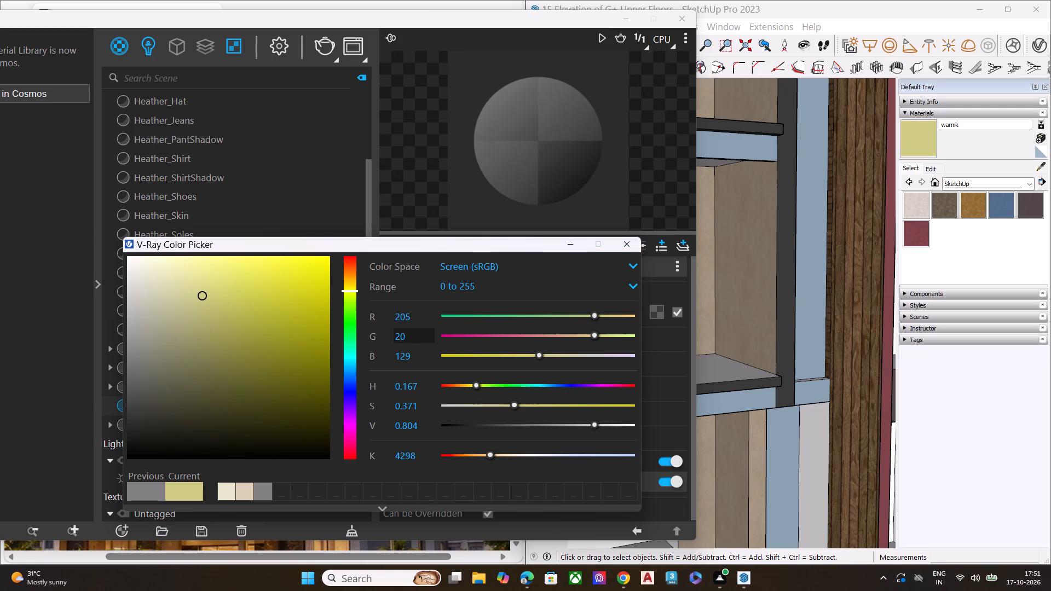
key("BackSpace")
type("18")
key("Return")
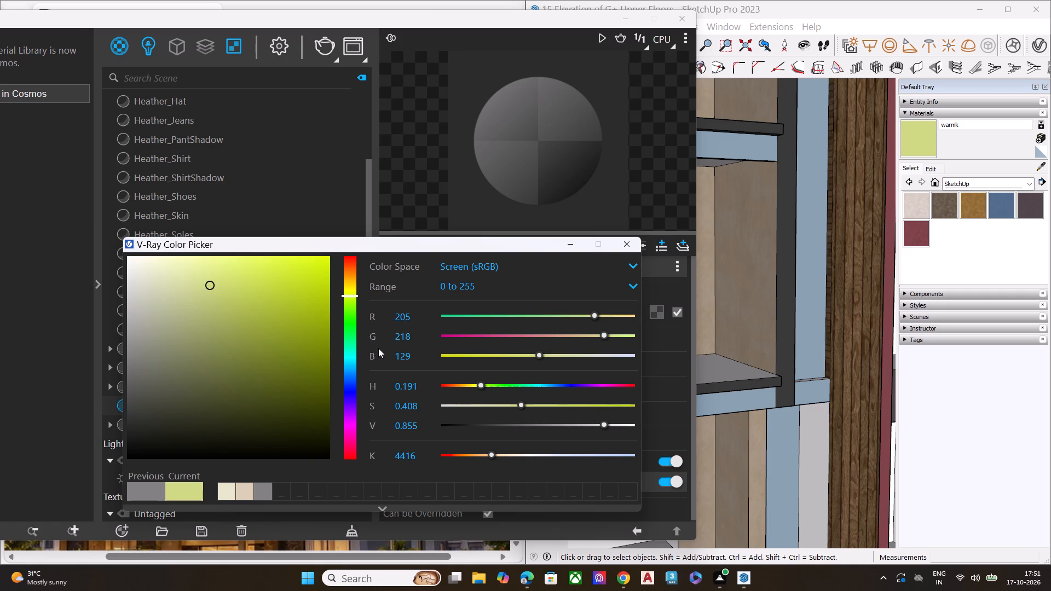
left_click(415, 357)
key("BackSpace")
key("BackSpace")
key("BackSpace")
type("180")
key("Return")
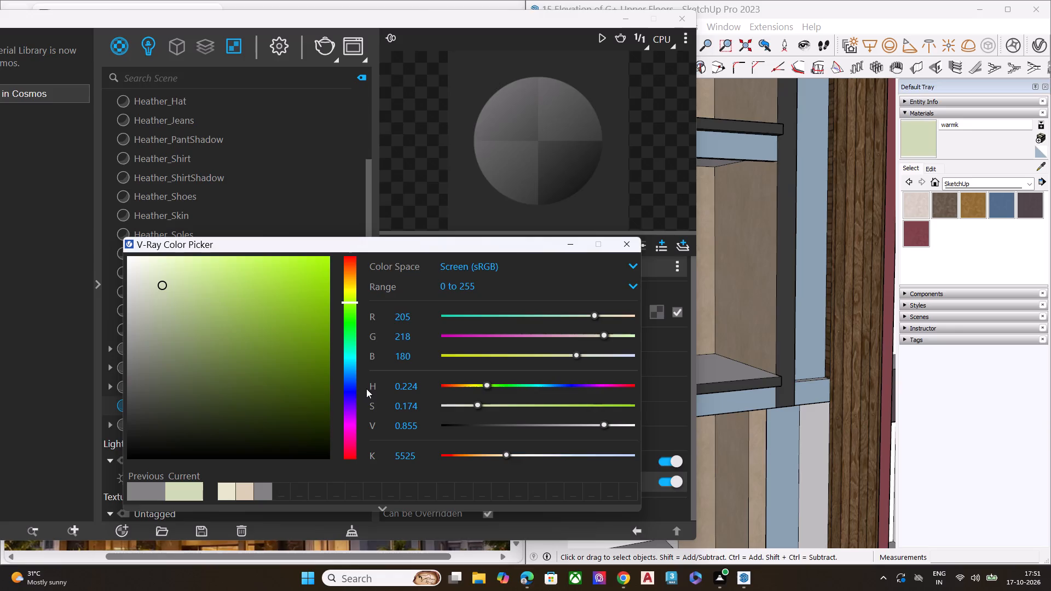
Set warmk's diffuse colour to red 218 and green 205, and close the material editor.
left_click(425, 317)
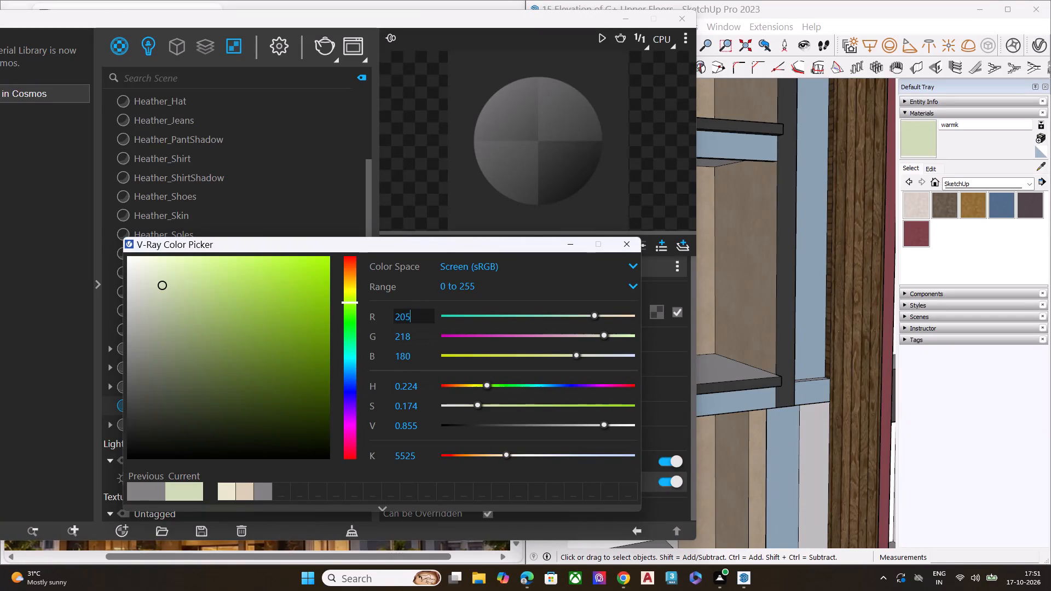
key("BackSpace")
key("BackSpace")
type("18")
key("Return")
left_click(419, 340)
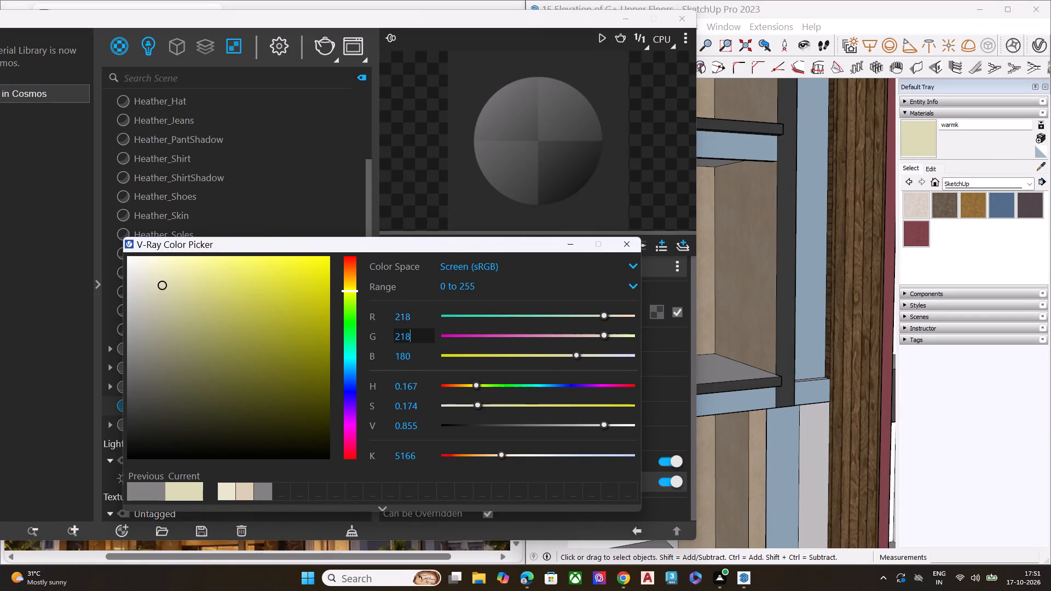
key("BackSpace")
key("BackSpace")
type("05")
key("Return")
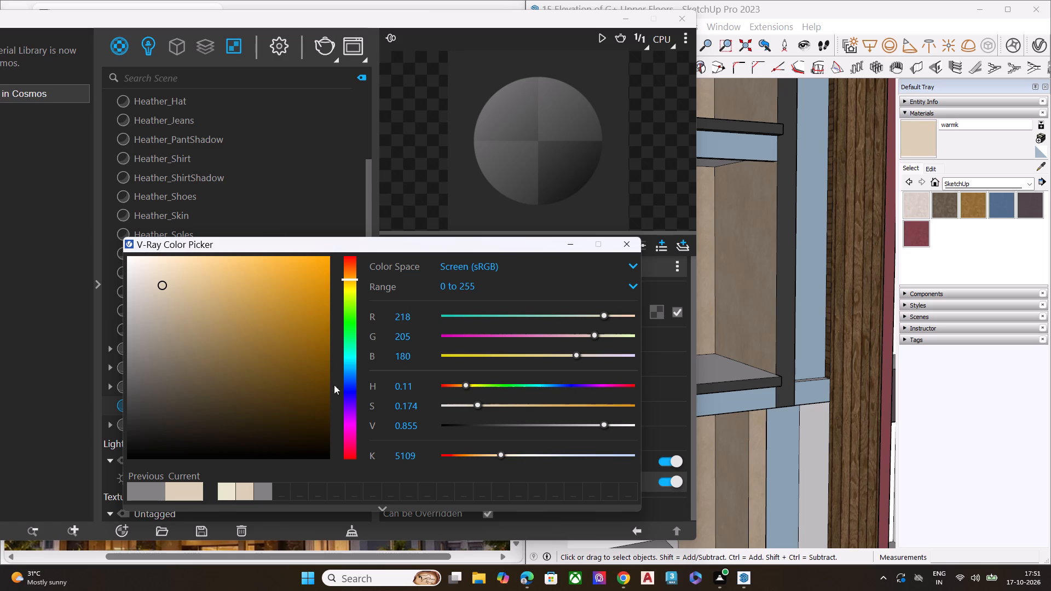
left_click(625, 241)
left_click(143, 408)
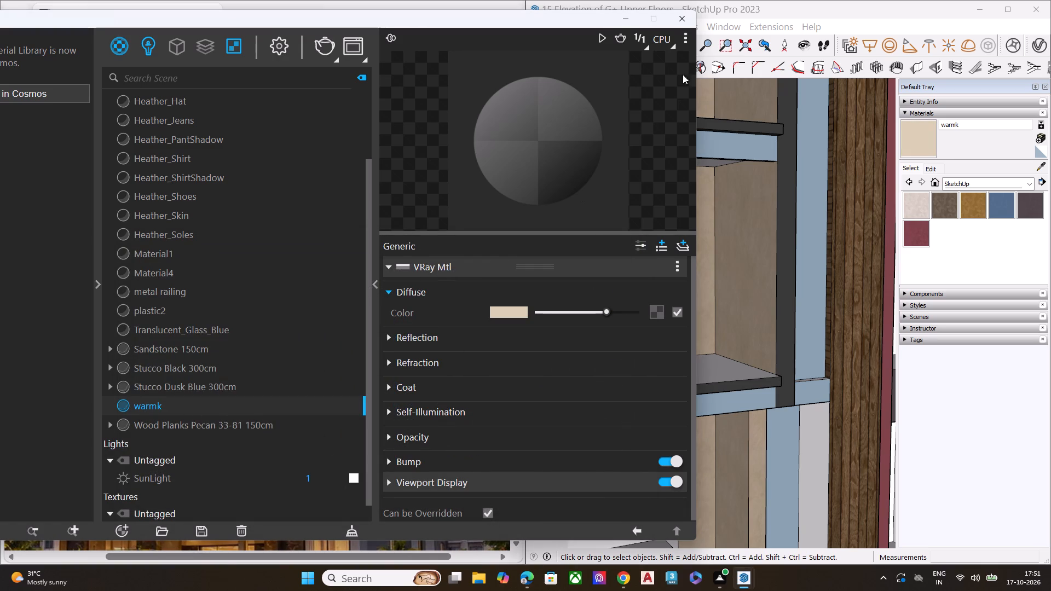
left_click(680, 23)
Paint the top-floor balcony's ceiling, window pane and window reveals in the facade's left bay with warmk.
left_click(925, 142)
scroll(688, 320, "down", 5)
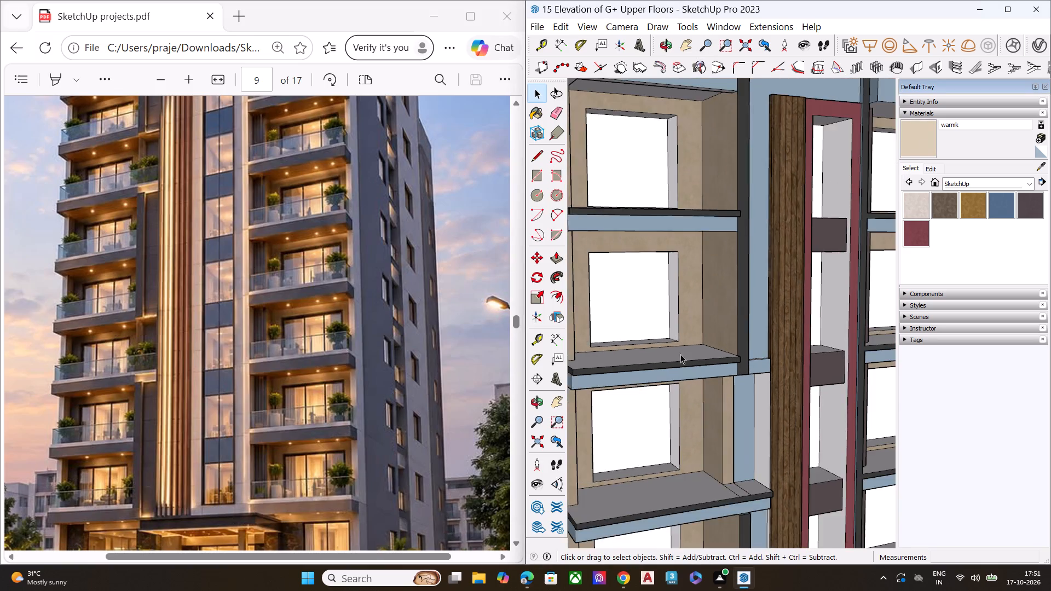
middle_click_drag(679, 360, 521, 311)
scroll(794, 305, "down", 8)
middle_click_drag(785, 346, 727, 228)
scroll(725, 225, "up", 7)
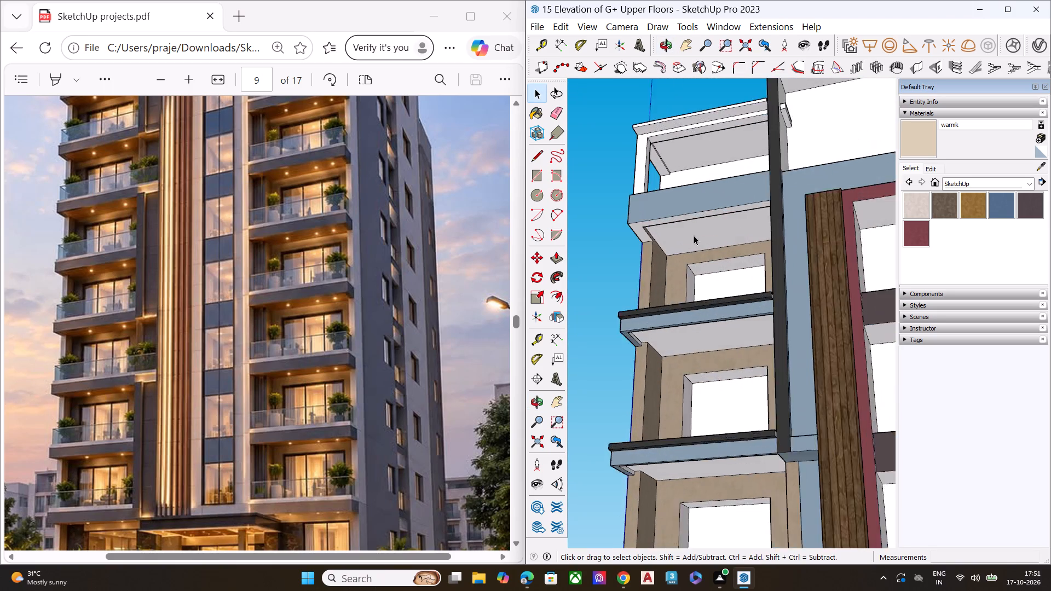
scroll(694, 235, "up", 2)
left_click(922, 132)
middle_click_drag(683, 276, 640, 216)
scroll(644, 221, "up", 5)
scroll(666, 256, "down", 1)
scroll(666, 257, "up", 4)
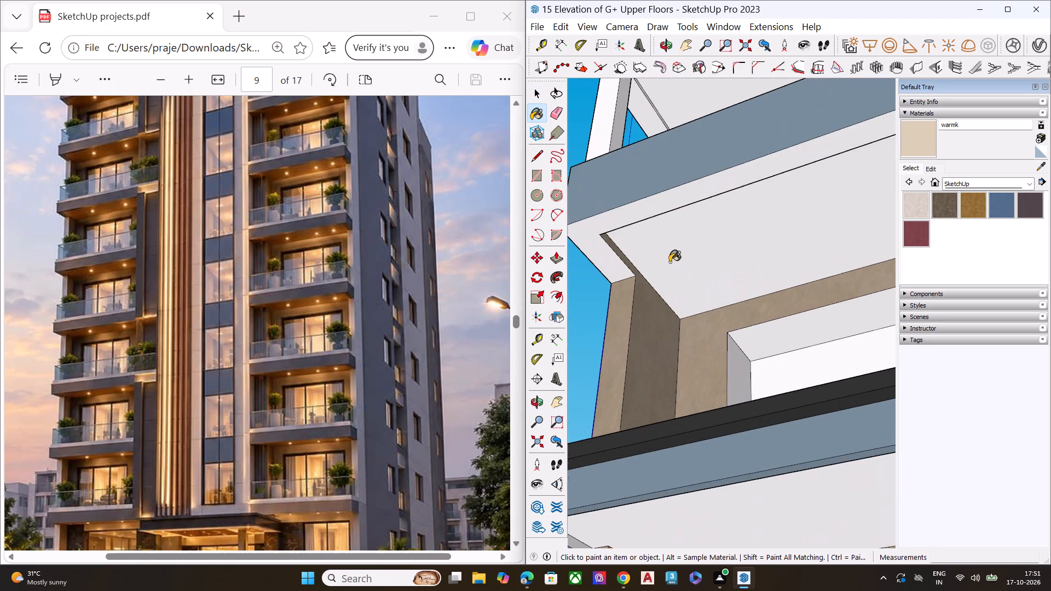
left_click(669, 264)
left_click(741, 369)
left_click(765, 372)
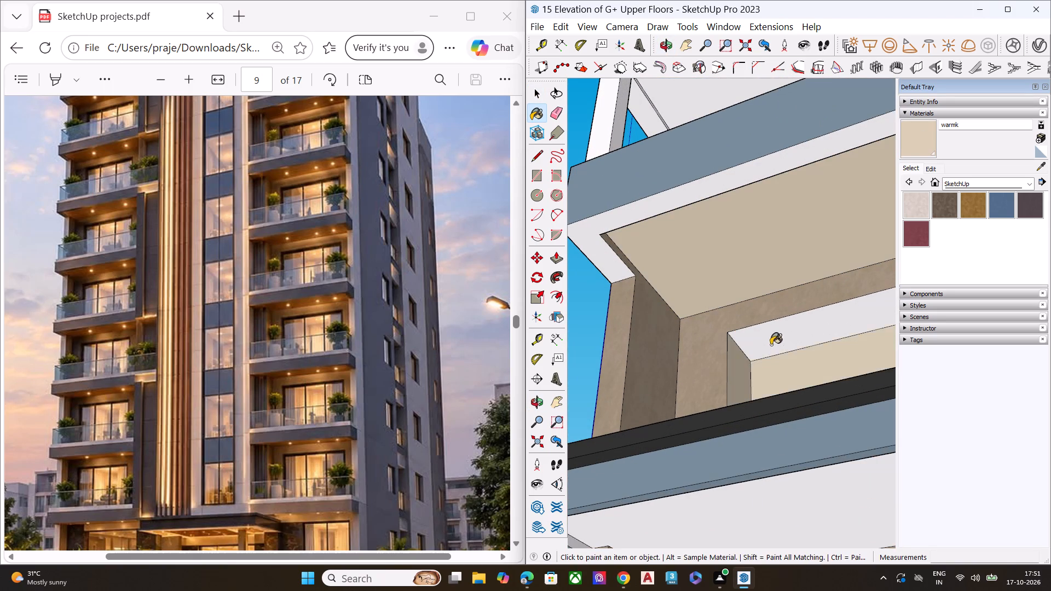
left_click(771, 345)
scroll(654, 329, "down", 4)
middle_click_drag(668, 335, 962, 370)
scroll(813, 367, "up", 4)
left_click(794, 376)
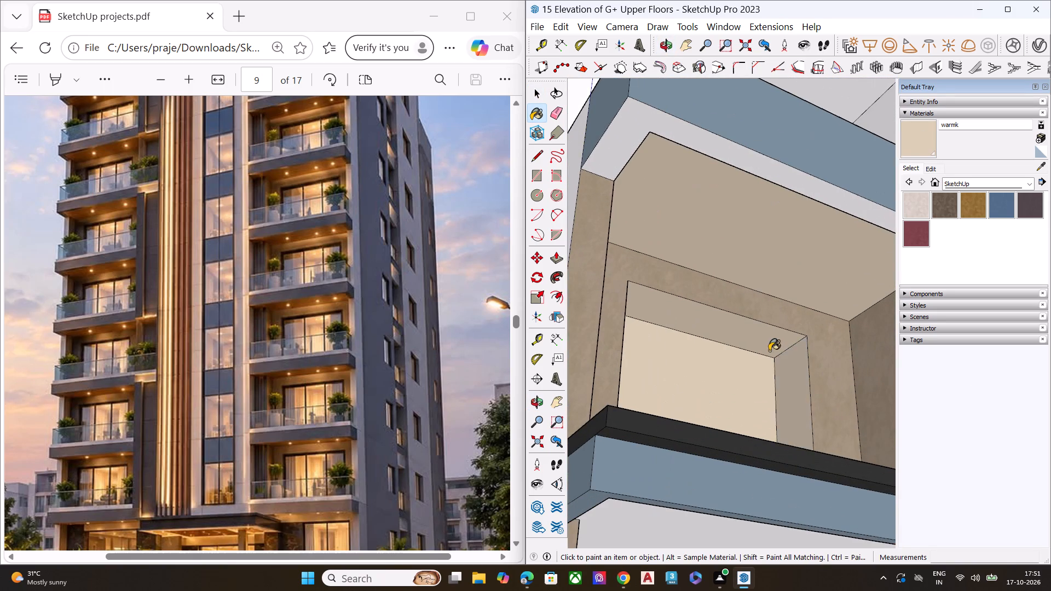
Paint the ceiling, window pane and reveals of the second balcony from the top in the left bay with warmk.
scroll(769, 347, "down", 1)
middle_click_drag(766, 331, 743, 242)
scroll(738, 242, "up", 1)
scroll(697, 268, "down", 7)
left_click(682, 351)
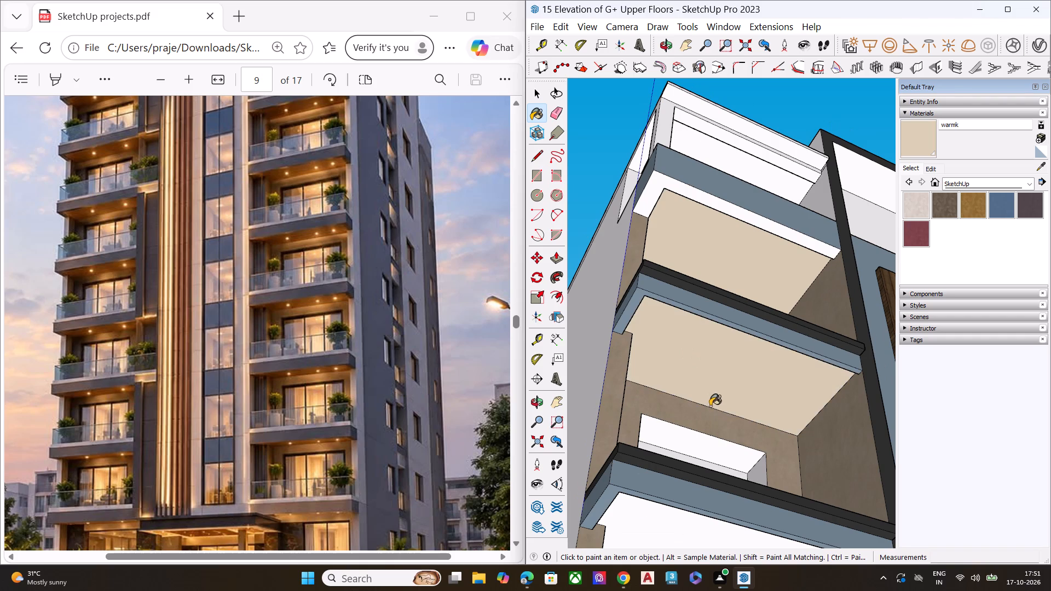
scroll(711, 430, "up", 3)
scroll(654, 245, "down", 9)
middle_click_drag(678, 286, 686, 373)
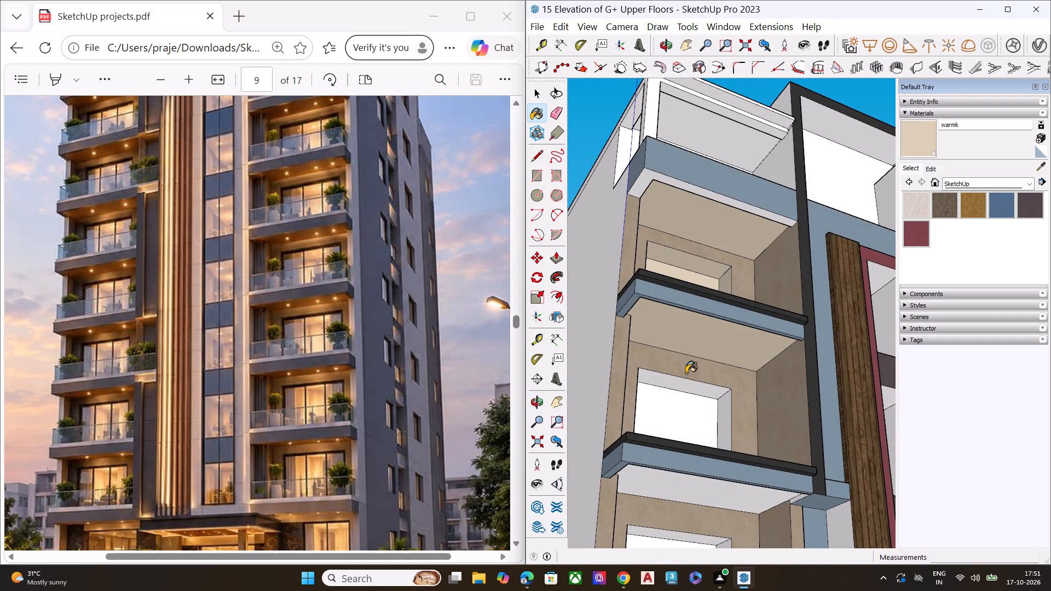
scroll(682, 430, "up", 1)
middle_click_drag(682, 430, 533, 485)
scroll(673, 466, "up", 5)
scroll(691, 419, "down", 5)
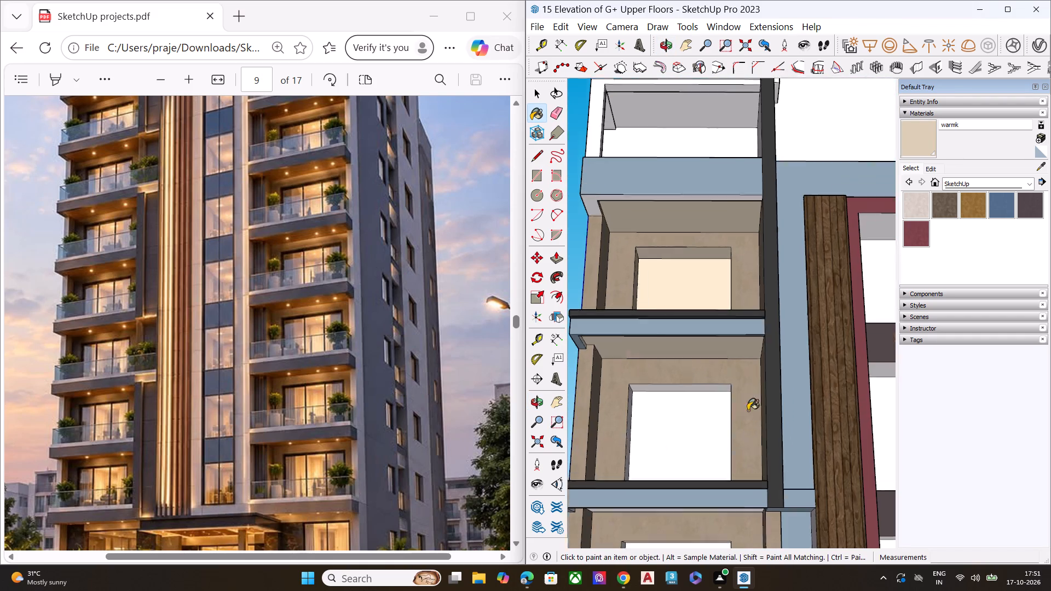
scroll(748, 410, "down", 2)
middle_click_drag(728, 452, 598, 473)
scroll(607, 465, "up", 4)
left_click(695, 429)
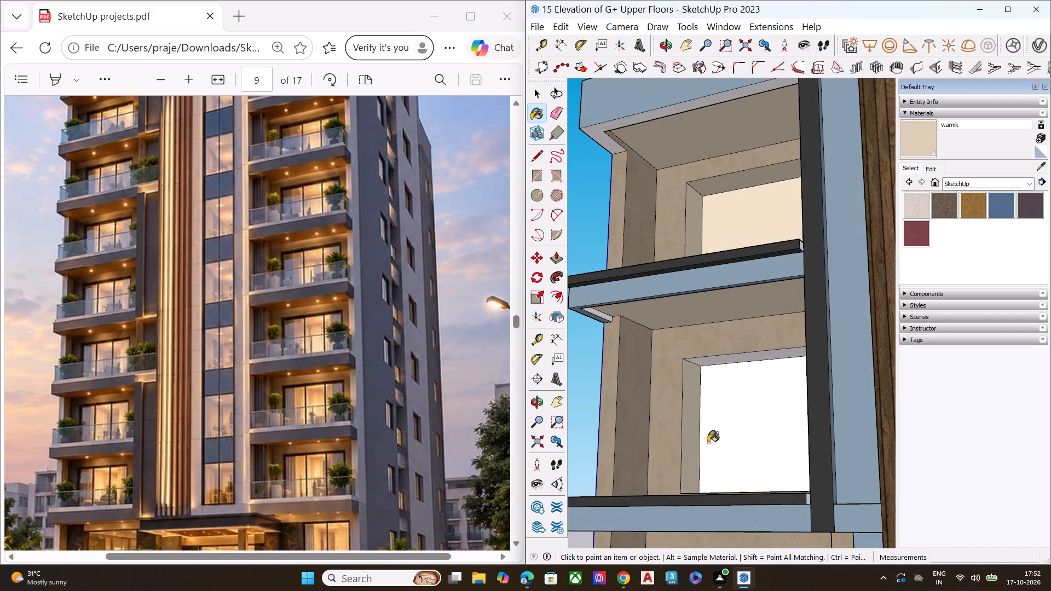
left_click(708, 443)
middle_click_drag(715, 444, 903, 442)
left_click(784, 433)
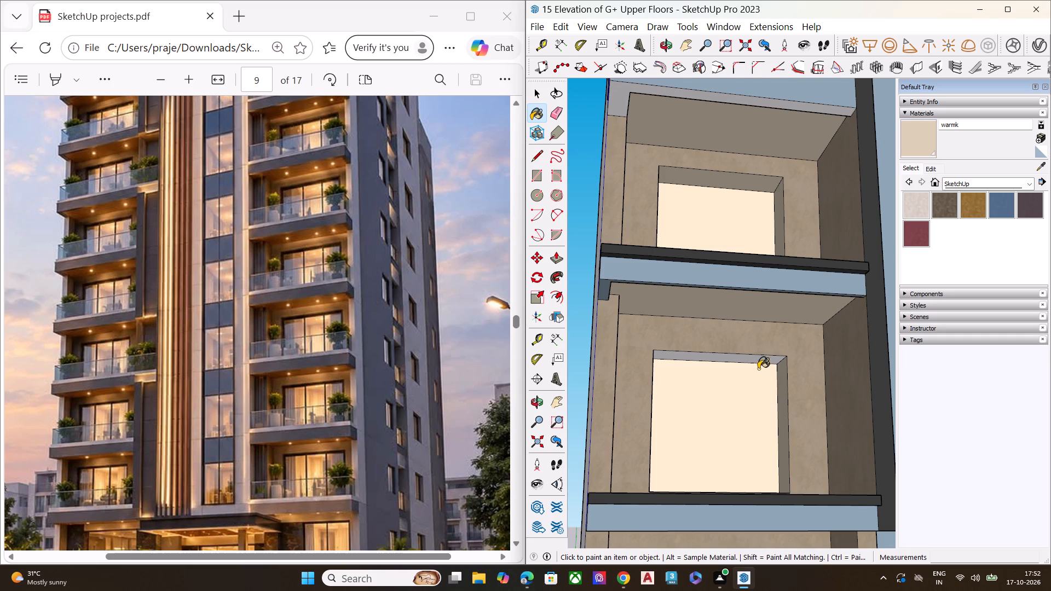
middle_click_drag(760, 362, 766, 309)
scroll(760, 359, "up", 2)
scroll(768, 363, "down", 2)
scroll(769, 373, "up", 2)
left_click(767, 367)
Paint the window pane and surrounding reveals of the left bay's third balcony from the top with warmk.
scroll(713, 358, "up", 1)
scroll(660, 346, "down", 1)
scroll(657, 345, "up", 1)
scroll(654, 345, "down", 5)
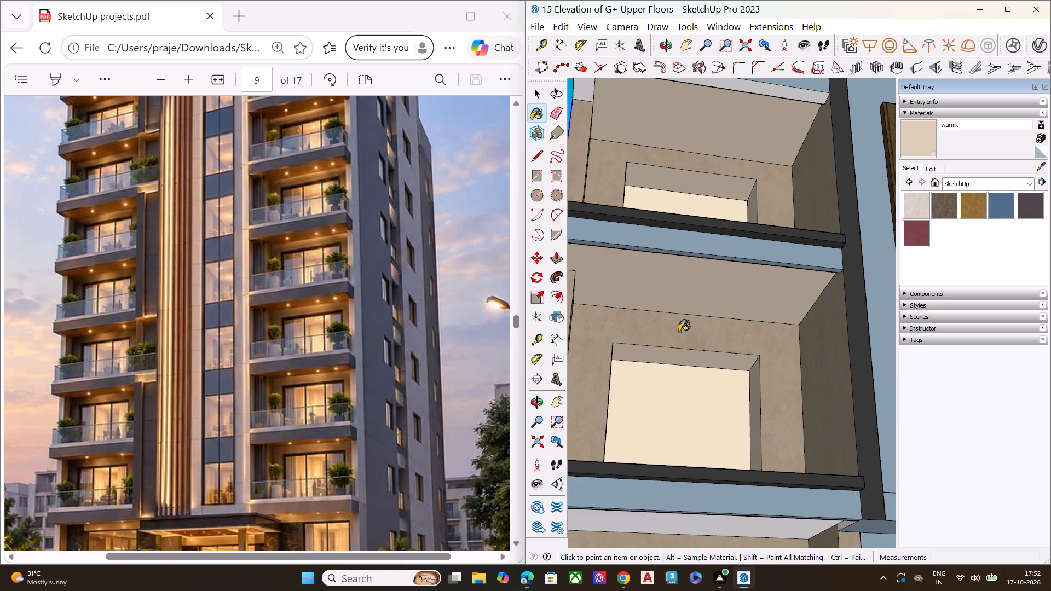
scroll(669, 326, "down", 3)
scroll(652, 291, "up", 1)
scroll(652, 288, "down", 11)
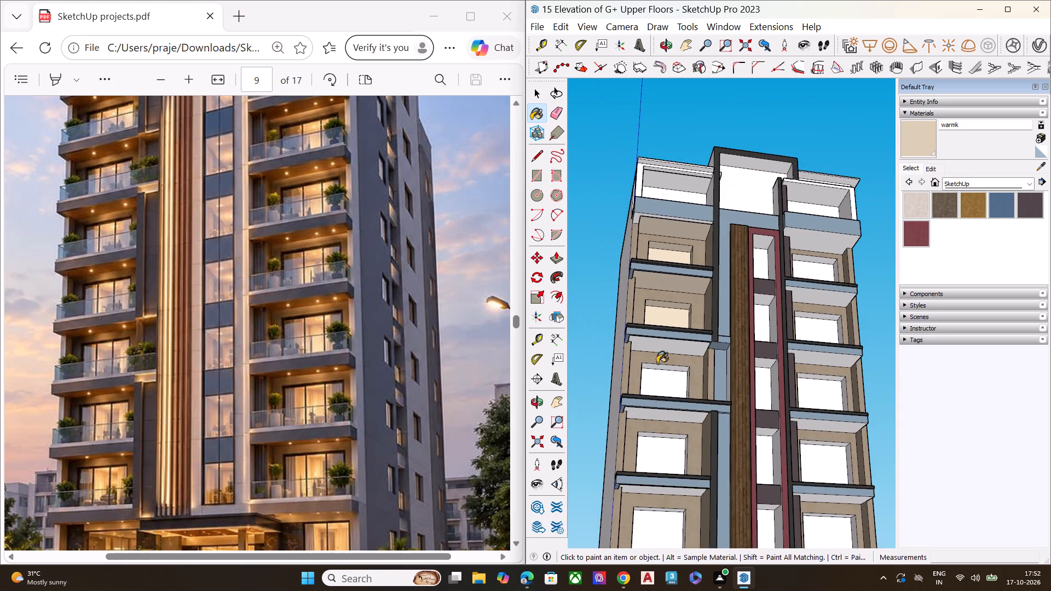
middle_click_drag(657, 441, 483, 490)
scroll(586, 432, "up", 1)
scroll(588, 422, "down", 1)
scroll(590, 418, "up", 6)
scroll(709, 386, "up", 8)
left_click(681, 402)
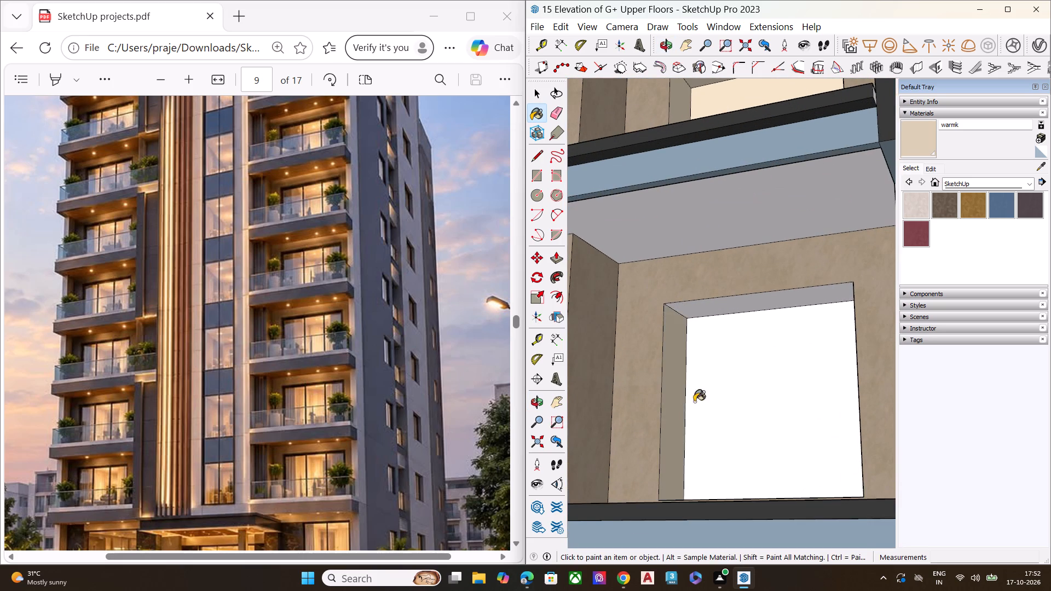
left_click(721, 413)
scroll(757, 422, "up", 1)
middle_click_drag(763, 422, 960, 418)
left_click(844, 397)
double_click(852, 373)
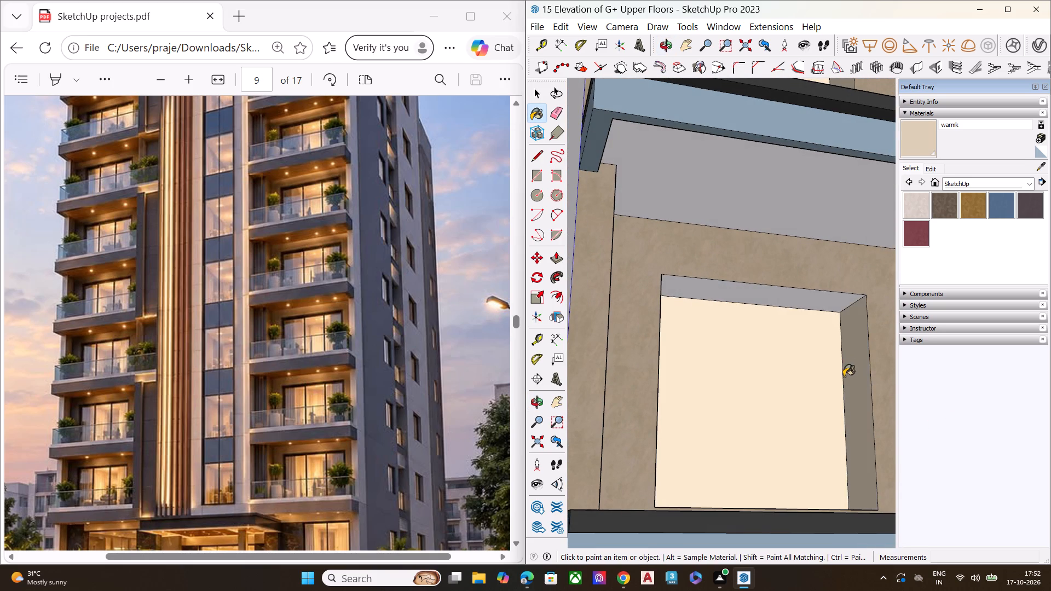
middle_click_drag(799, 316, 799, 286)
scroll(795, 287, "up", 1)
left_click(789, 305)
scroll(684, 324, "down", 7)
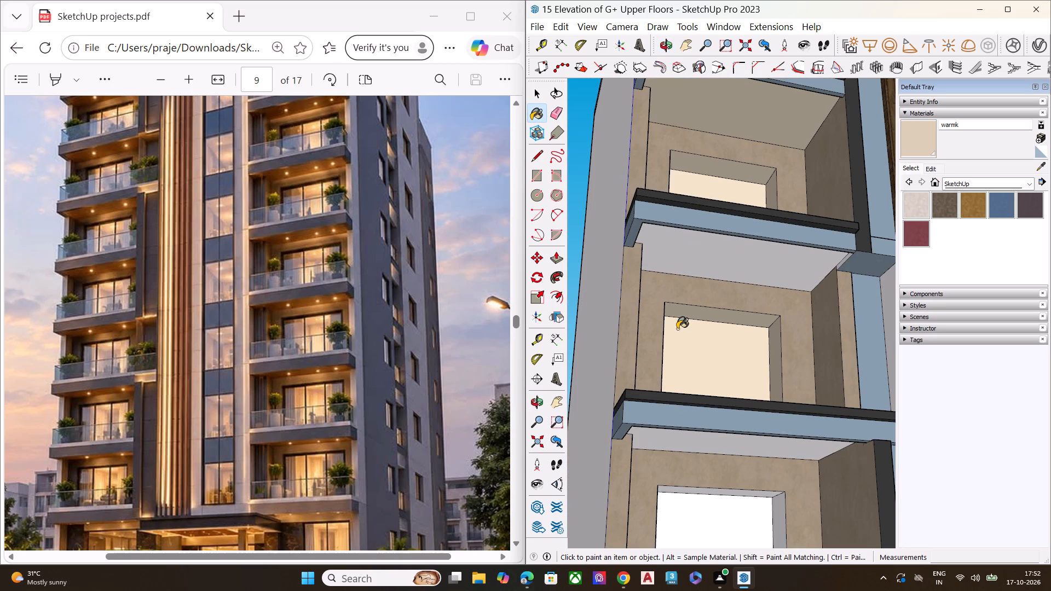
Paint the window pane and surrounding reveals of the left bay's fourth balcony from the top with warmk.
scroll(677, 329, "down", 9)
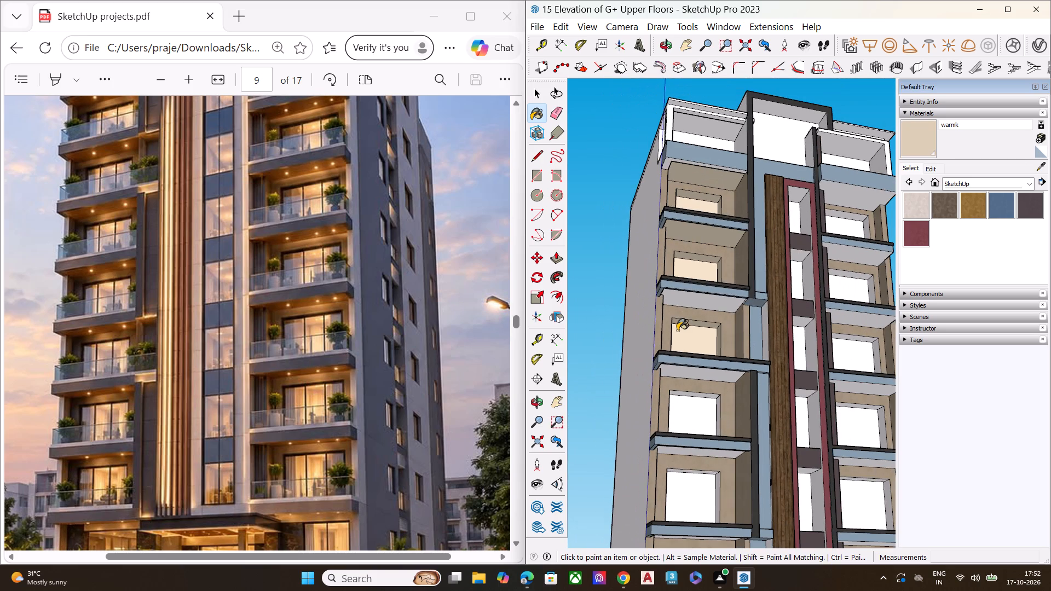
scroll(677, 331, "down", 6)
middle_click_drag(683, 420, 708, 516)
scroll(701, 395, "up", 1)
scroll(701, 393, "down", 1)
scroll(701, 393, "up", 3)
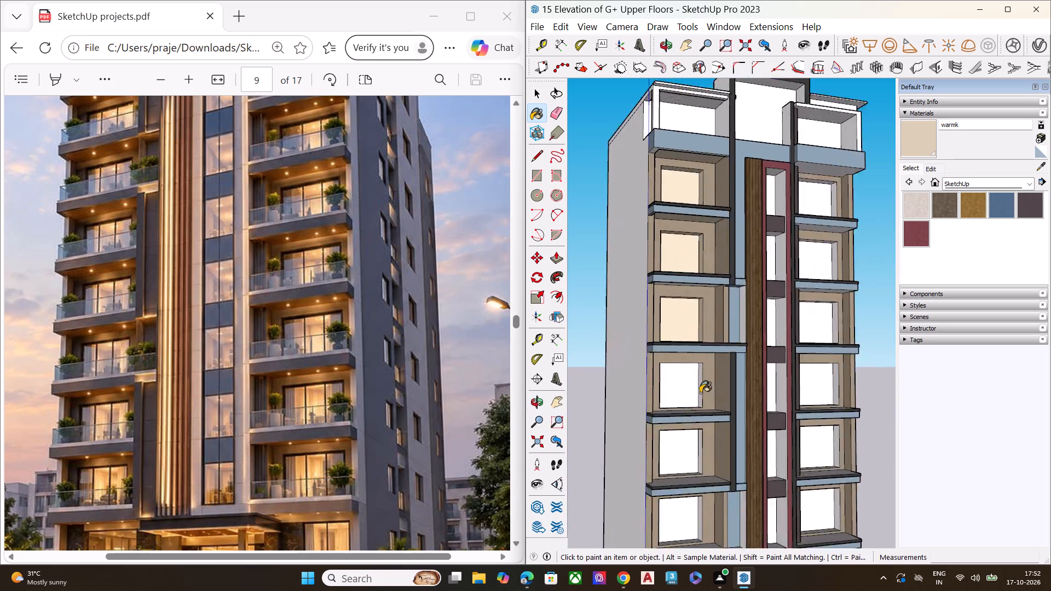
scroll(700, 393, "up", 13)
left_click(698, 381)
left_click(709, 392)
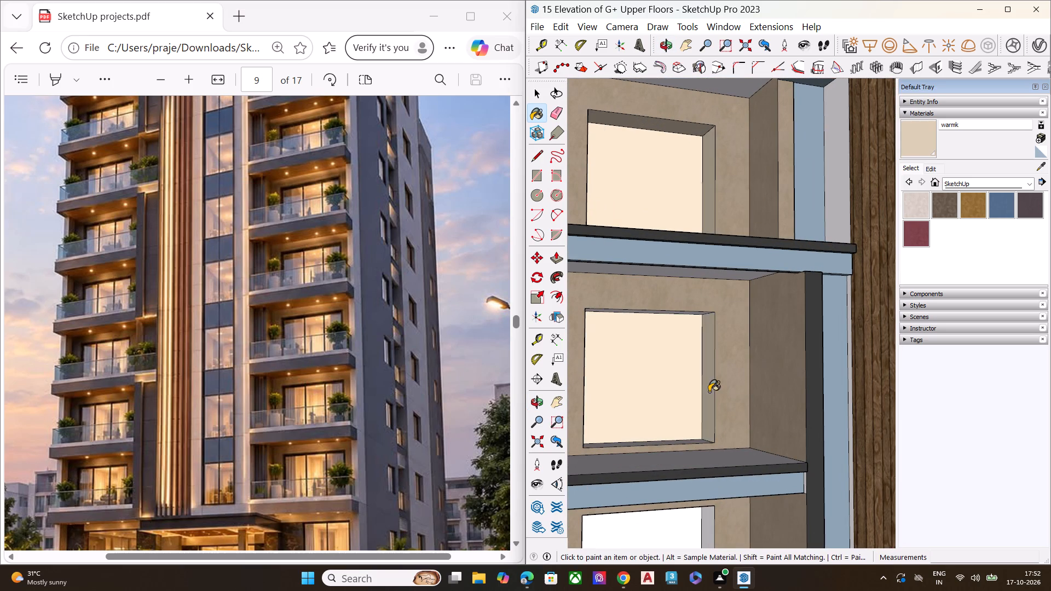
middle_click_drag(701, 393, 704, 310)
scroll(701, 392, "up", 1)
scroll(702, 306, "up", 5)
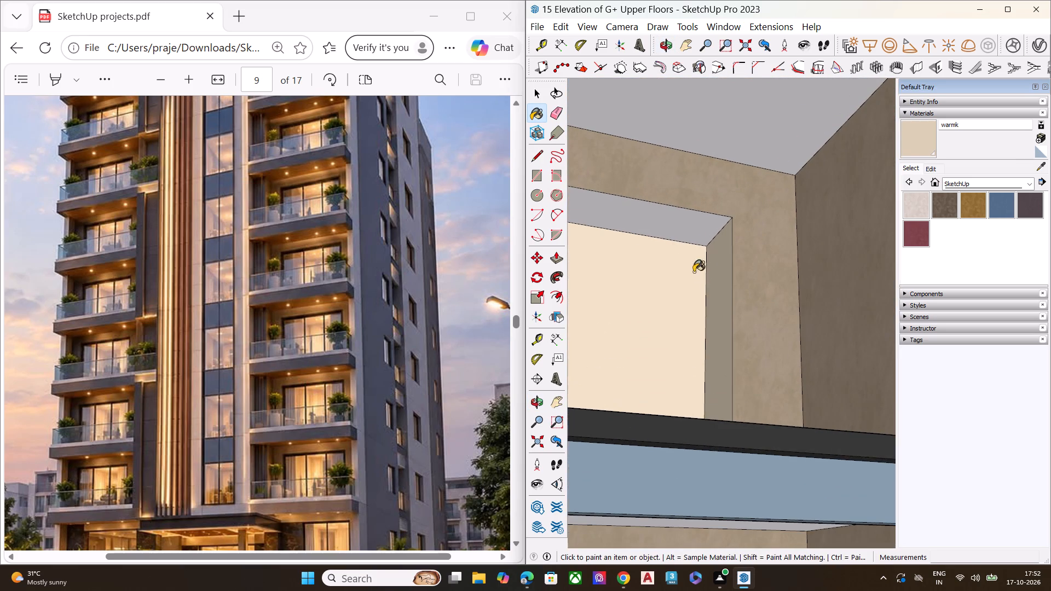
left_click(687, 237)
scroll(739, 255, "down", 7)
middle_click_drag(755, 314, 634, 341)
scroll(621, 349, "up", 1)
scroll(749, 315, "down", 8)
middle_click_drag(732, 369, 597, 406)
scroll(599, 399, "up", 8)
left_click(697, 291)
Paint the window pane and surrounding reveals of the left bay's fifth balcony from the top with warmk.
scroll(691, 300, "down", 9)
scroll(685, 308, "up", 1)
scroll(685, 308, "down", 4)
scroll(685, 308, "up", 3)
scroll(685, 308, "down", 1)
scroll(685, 308, "up", 1)
scroll(685, 309, "down", 1)
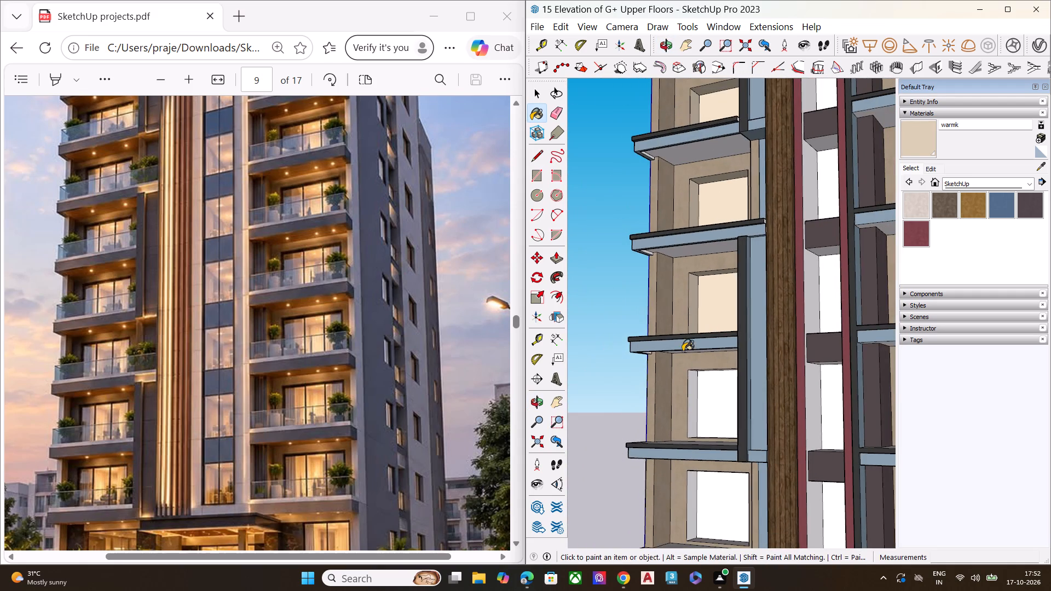
middle_click_drag(700, 353, 805, 340)
scroll(767, 399, "up", 3)
scroll(692, 426, "down", 1)
scroll(690, 427, "up", 4)
left_click(642, 403)
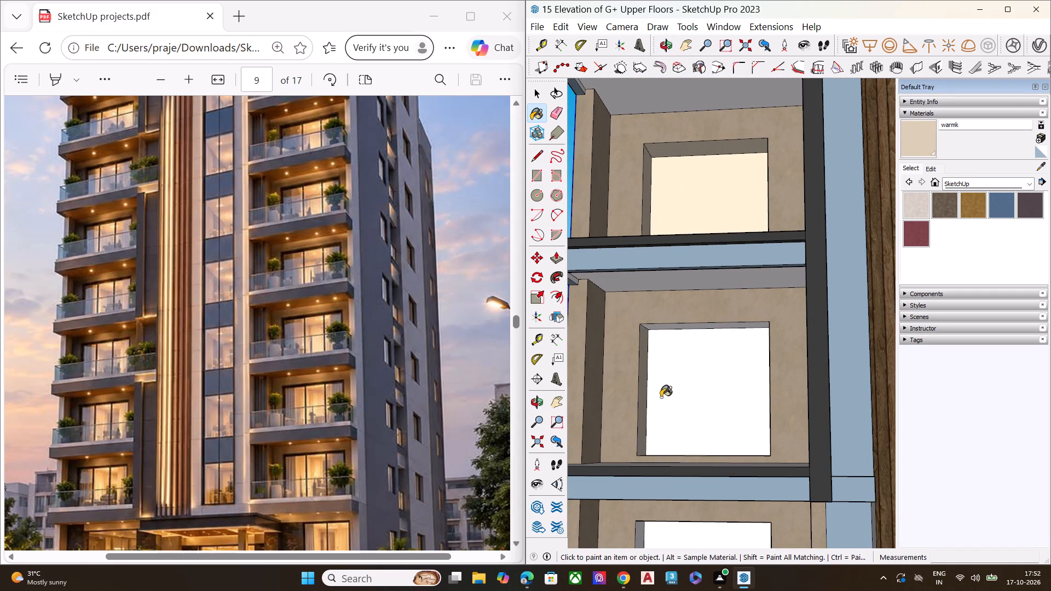
left_click(662, 399)
middle_click_drag(719, 409, 846, 399)
scroll(767, 388, "up", 2)
scroll(764, 386, "down", 1)
scroll(761, 386, "up", 3)
left_click(739, 387)
middle_click_drag(731, 378, 729, 292)
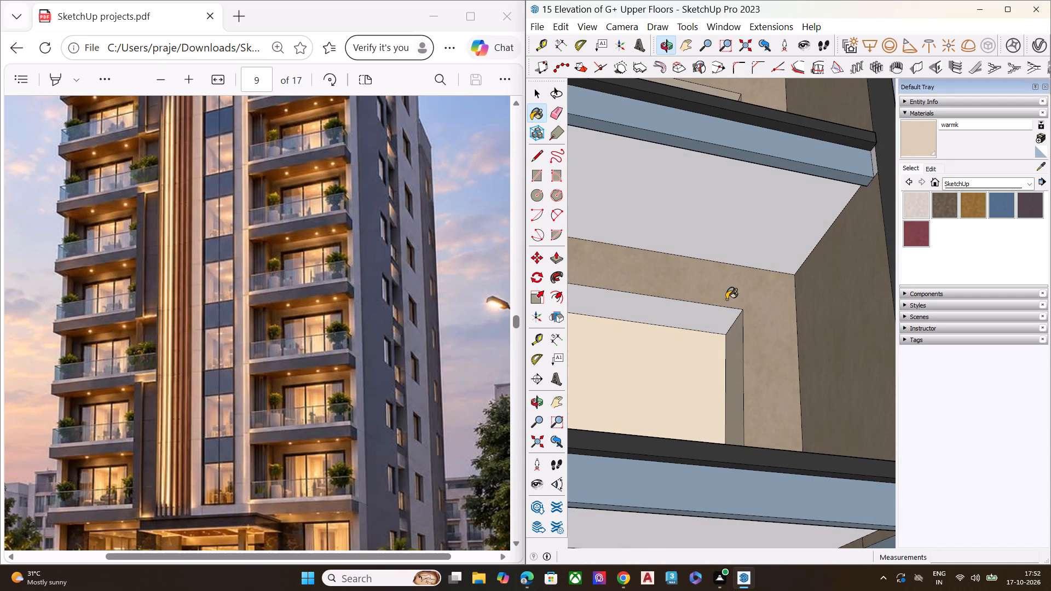
left_click(721, 321)
Paint the window pane and surrounding reveals of the left bay's sixth balcony from the top with warmk.
scroll(657, 308, "down", 10)
scroll(657, 308, "up", 1)
scroll(659, 308, "down", 12)
scroll(650, 432, "up", 4)
scroll(649, 432, "down", 2)
scroll(649, 432, "up", 2)
left_click(652, 372)
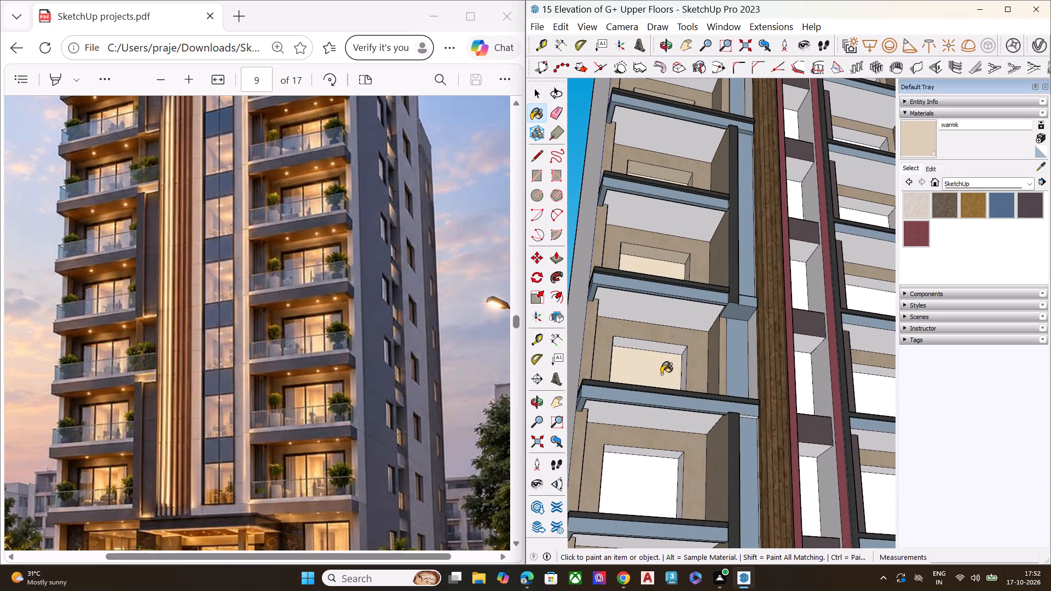
scroll(668, 369, "up", 1)
middle_click_drag(668, 369, 715, 396)
scroll(715, 396, "up", 6)
left_click(693, 389)
left_click(679, 332)
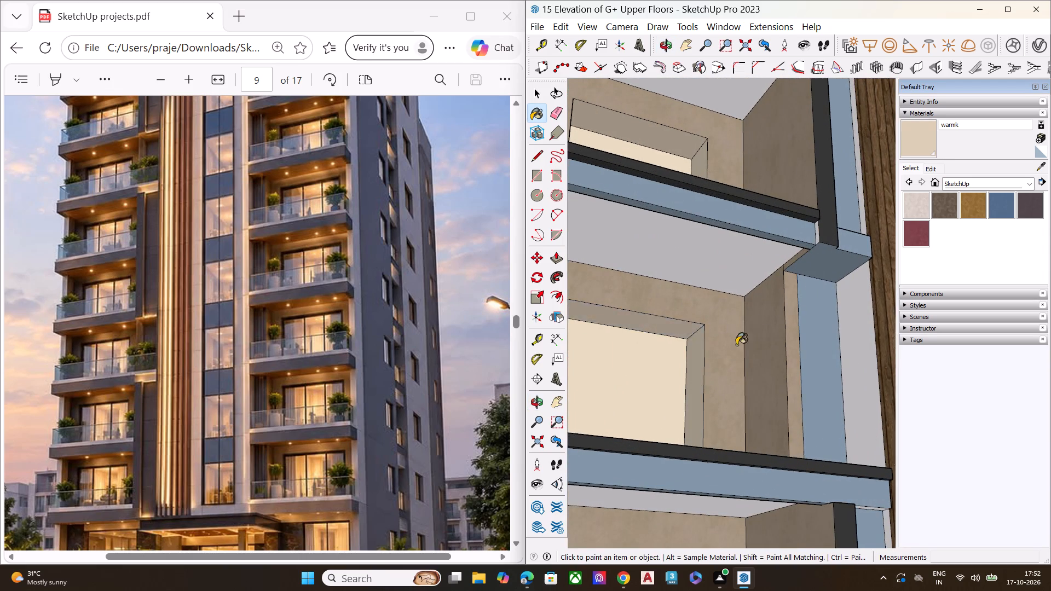
scroll(746, 359, "down", 5)
scroll(770, 375, "up", 1)
scroll(787, 380, "down", 1)
middle_click_drag(806, 397, 560, 428)
scroll(541, 424, "up", 2)
scroll(715, 382, "down", 3)
scroll(762, 390, "up", 1)
scroll(784, 396, "down", 4)
scroll(532, 433, "up", 3)
scroll(530, 433, "down", 4)
scroll(530, 433, "up", 2)
scroll(661, 412, "up", 3)
scroll(642, 412, "down", 1)
scroll(636, 412, "up", 3)
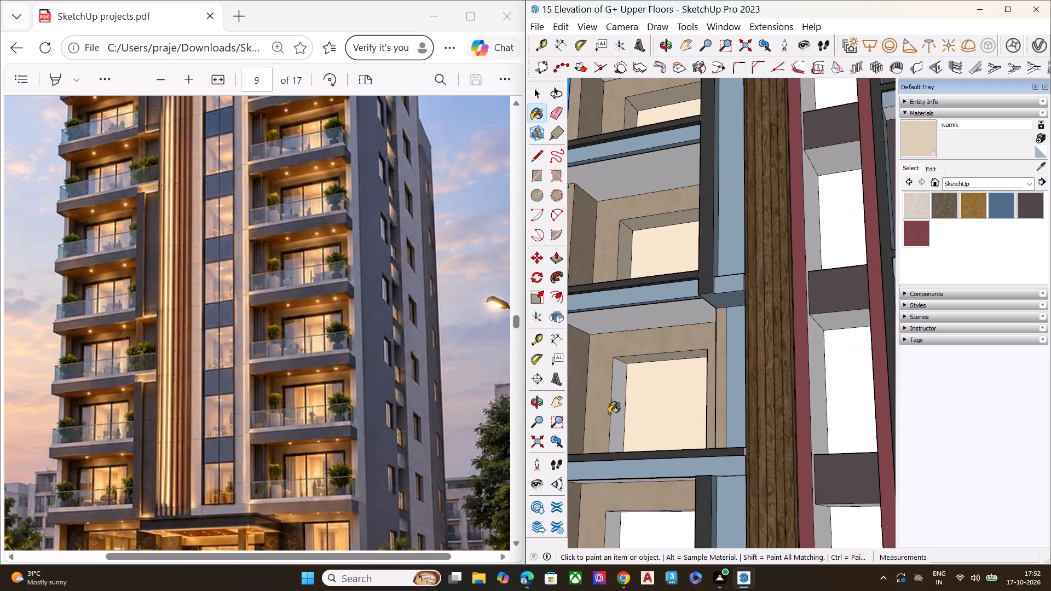
left_click(615, 402)
Paint the window pane and surrounding reveals of the left bay's seventh balcony from the top with warmk.
scroll(645, 367, "down", 7)
scroll(631, 480, "up", 3)
scroll(627, 491, "down", 2)
scroll(626, 492, "up", 2)
scroll(625, 495, "down", 1)
scroll(625, 495, "up", 9)
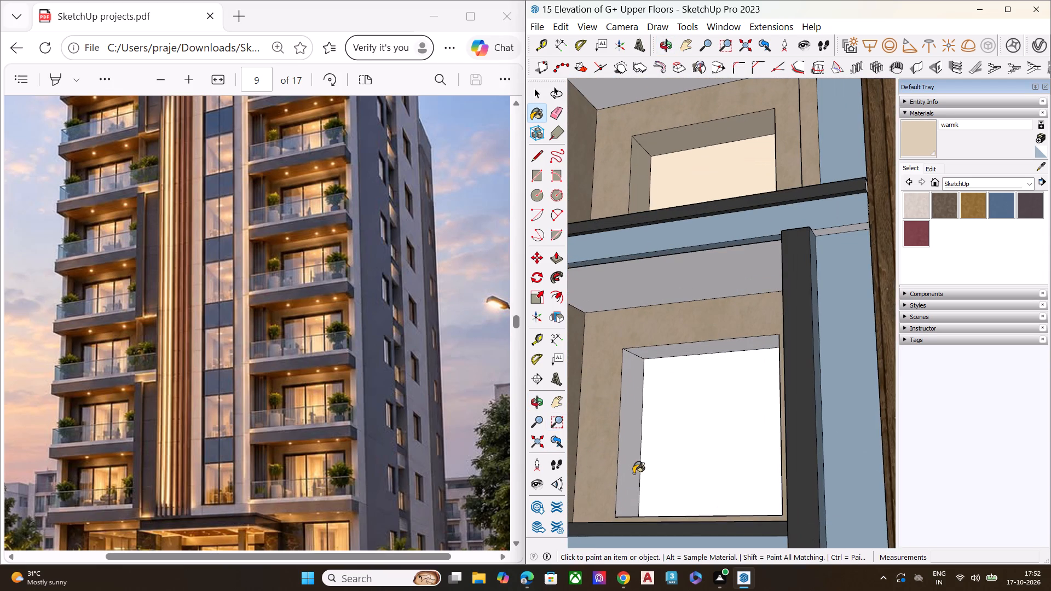
left_click(633, 473)
scroll(665, 468, "up", 1)
middle_click(680, 470)
left_click(676, 468)
middle_click_drag(624, 466, 849, 445)
scroll(847, 445, "up", 1)
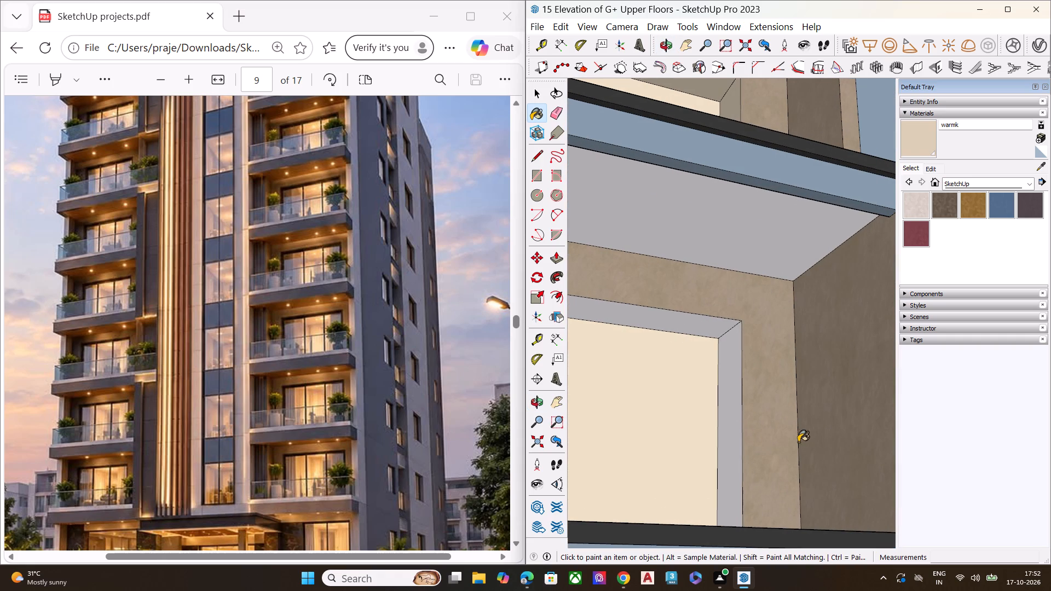
left_click(727, 433)
left_click(710, 332)
Paint the window pane and surrounding reveals of the left bay's lowest balcony with warmk.
scroll(714, 330, "down", 3)
scroll(717, 333, "up", 1)
scroll(717, 333, "down", 10)
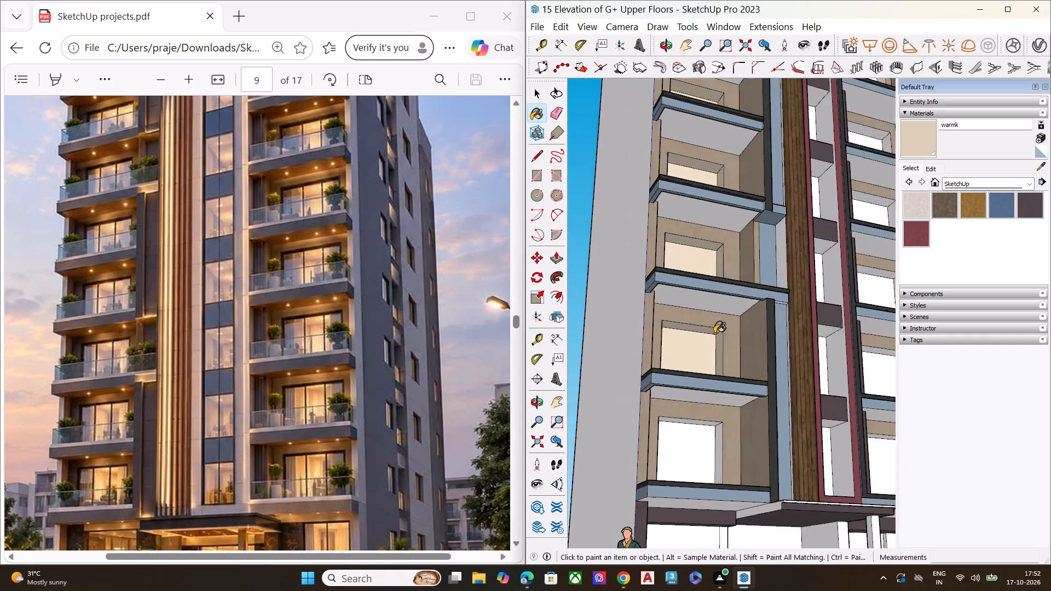
scroll(714, 333, "down", 3)
scroll(696, 431, "up", 7)
scroll(691, 453, "down", 1)
scroll(690, 456, "up", 4)
scroll(761, 405, "up", 4)
left_click(754, 408)
left_click(678, 423)
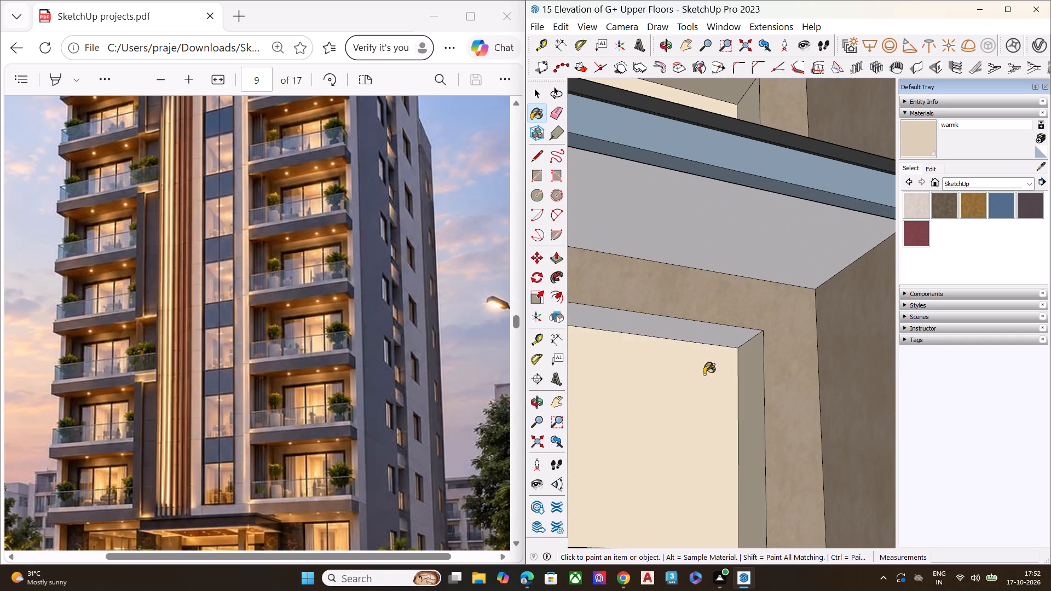
left_click(709, 340)
scroll(816, 367, "down", 5)
scroll(839, 392, "up", 1)
scroll(839, 393, "down", 1)
middle_click_drag(875, 421, 679, 446)
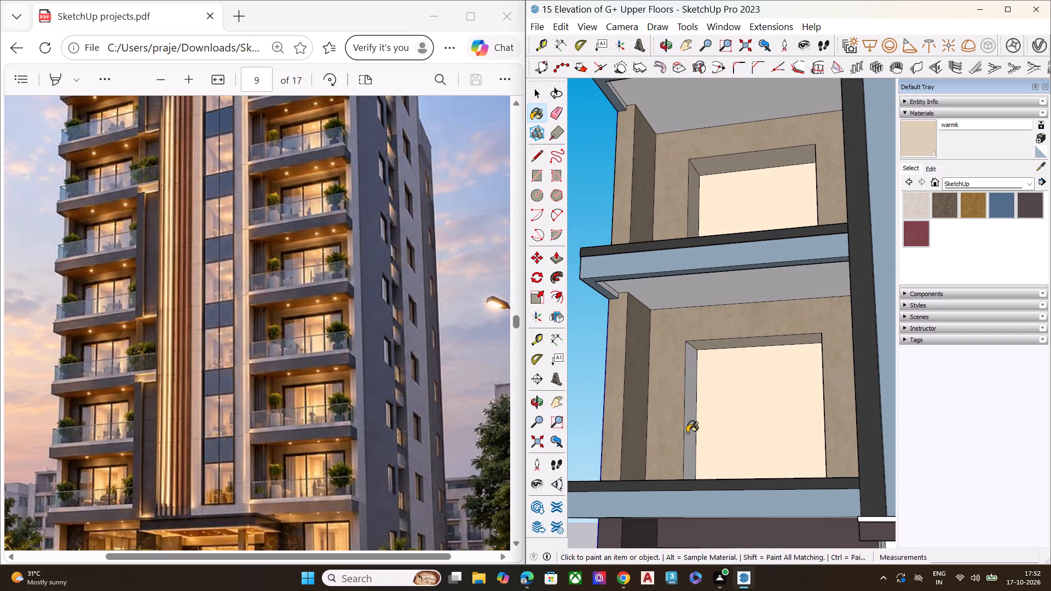
scroll(713, 430, "down", 5)
middle_click_drag(731, 451, 669, 460)
scroll(671, 457, "up", 7)
left_click(720, 401)
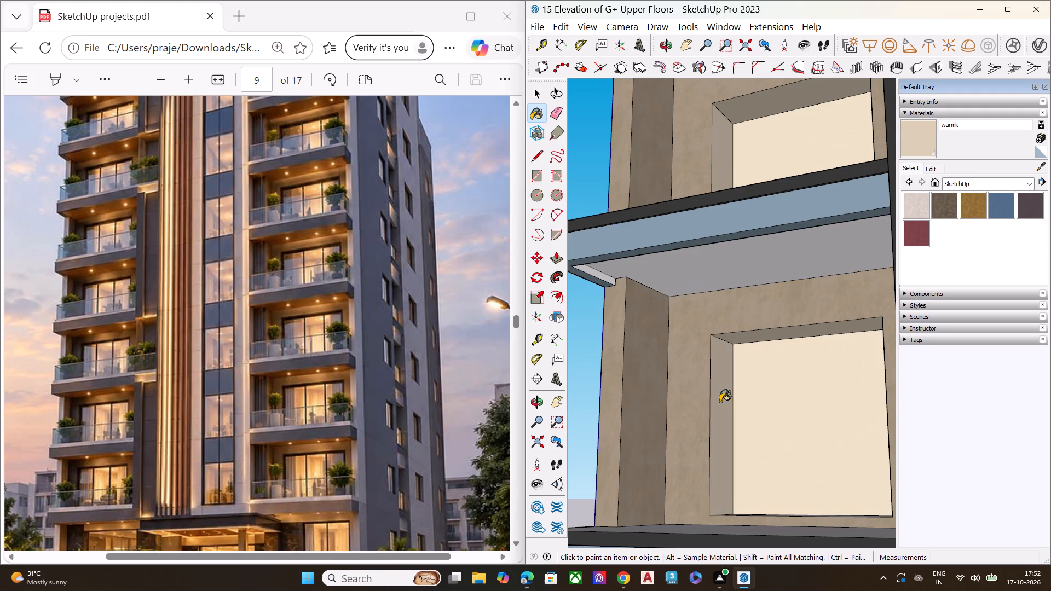
Paint the pane, side reveal and top reveal of the topmost window in the central red-framed strip with warmk.
scroll(625, 418, "down", 7)
scroll(613, 417, "up", 2)
scroll(620, 418, "down", 6)
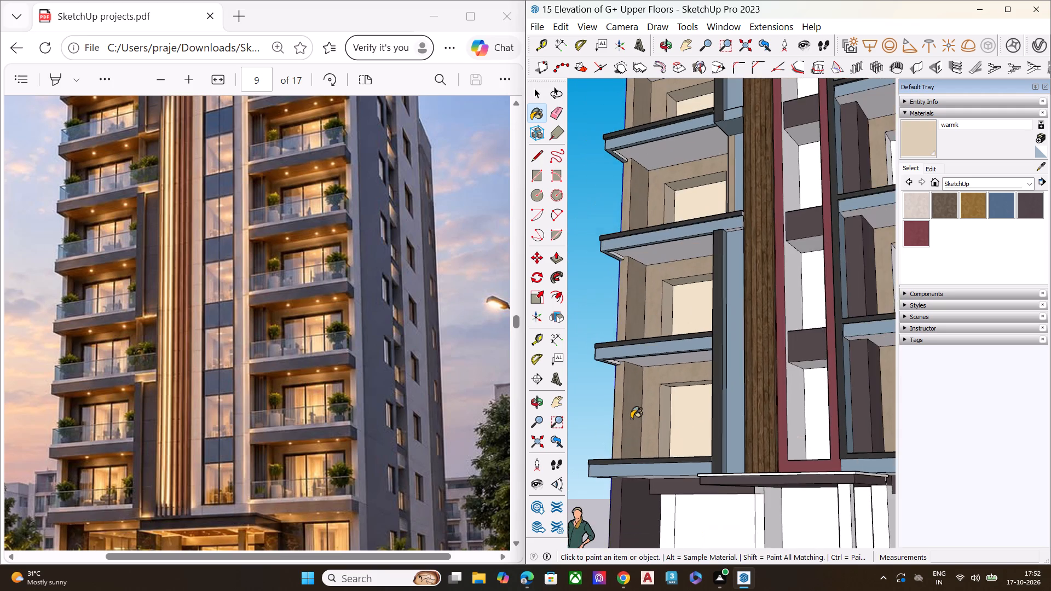
scroll(631, 419, "down", 11)
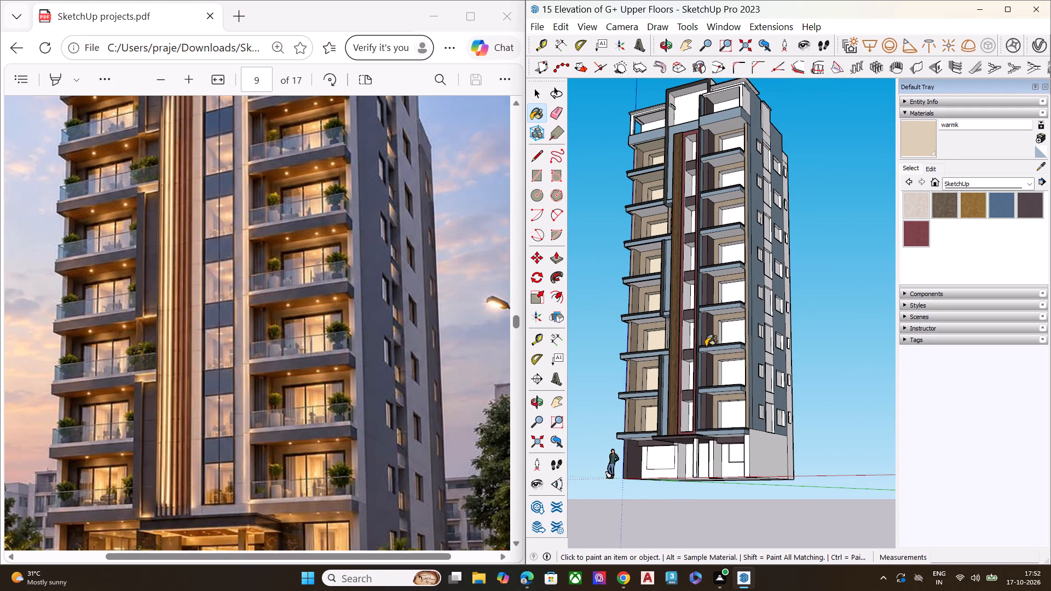
middle_click_drag(706, 345, 722, 476)
scroll(674, 88, "up", 8)
scroll(694, 144, "up", 8)
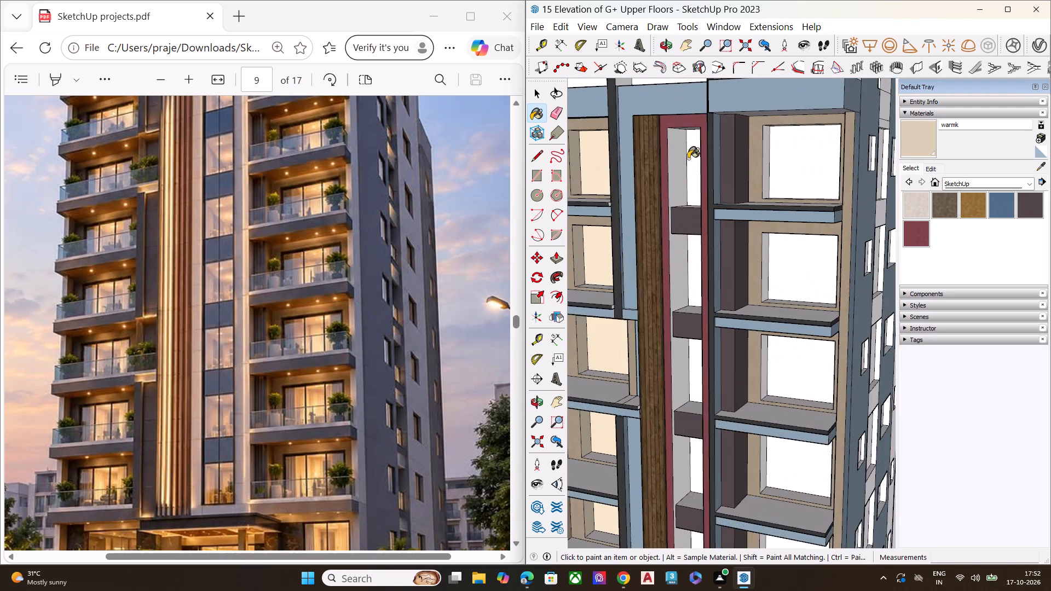
scroll(685, 159, "up", 6)
left_click(682, 172)
left_click(712, 184)
middle_click_drag(700, 199, 854, 187)
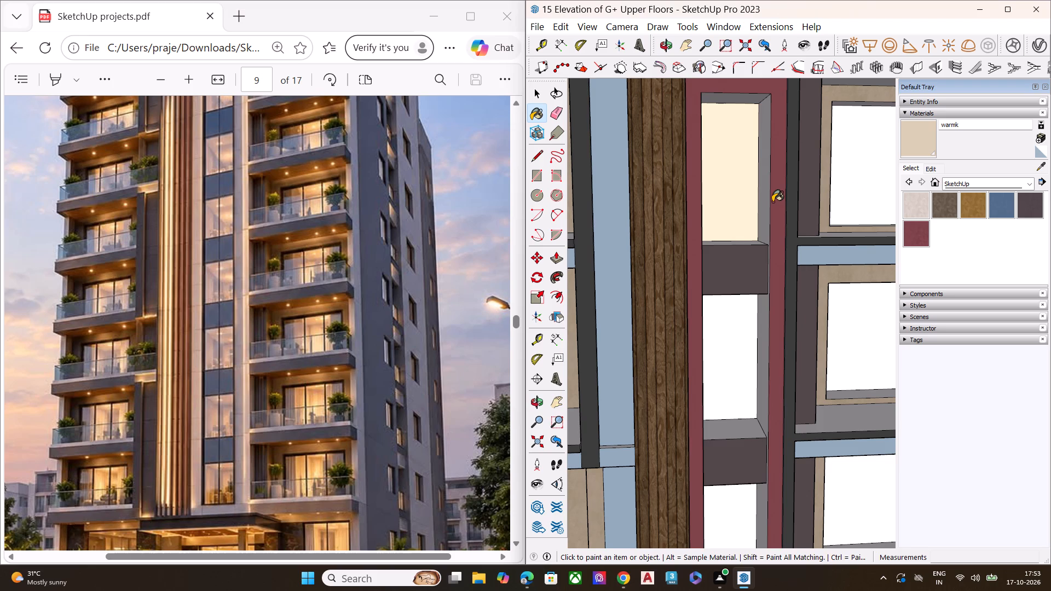
left_click(761, 207)
middle_click_drag(765, 198, 753, 32)
scroll(753, 32, "up", 1)
scroll(766, 324, "down", 1)
scroll(766, 329, "up", 2)
scroll(766, 340, "down", 5)
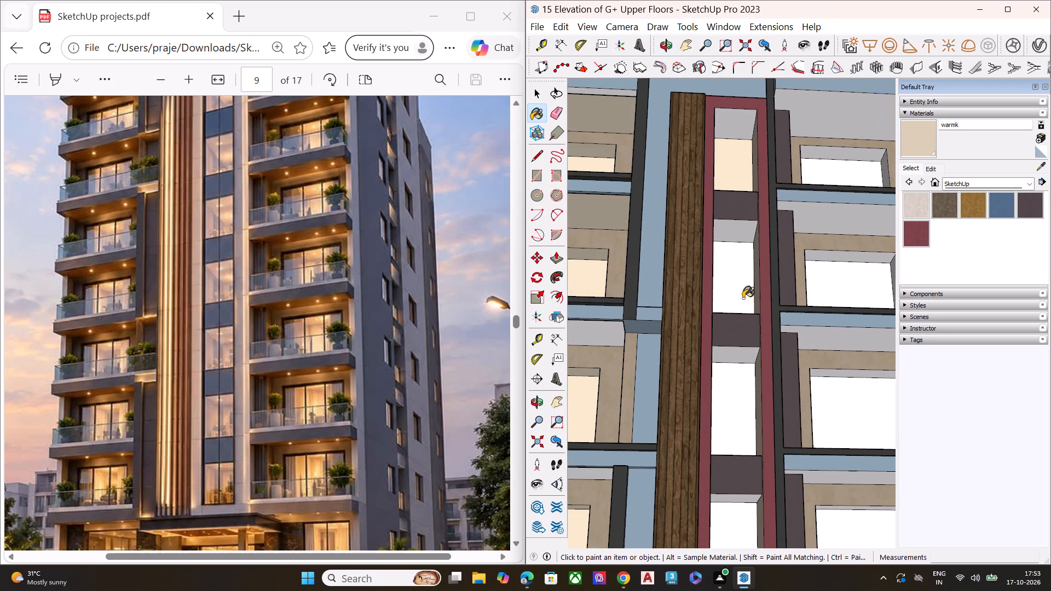
scroll(749, 140, "up", 6)
left_click(735, 128)
Paint the pane and reveals of the central strip's second window from the top with warmk.
left_click(726, 355)
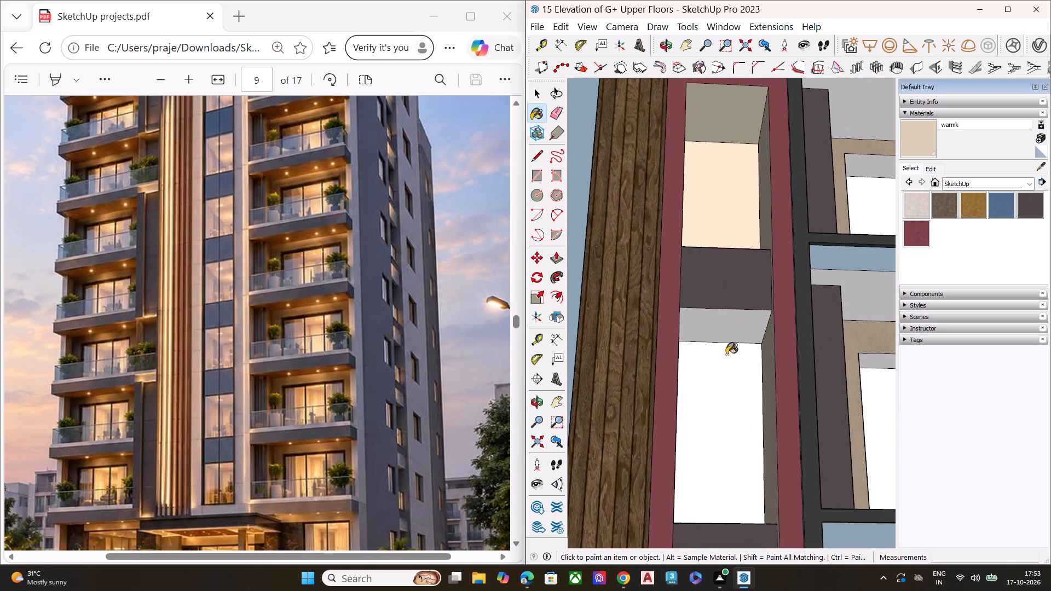
middle_click_drag(740, 367, 800, 341)
scroll(800, 341, "up", 1)
left_click(787, 349)
left_click(776, 325)
scroll(770, 313, "down", 1)
scroll(770, 313, "up", 1)
scroll(770, 313, "down", 4)
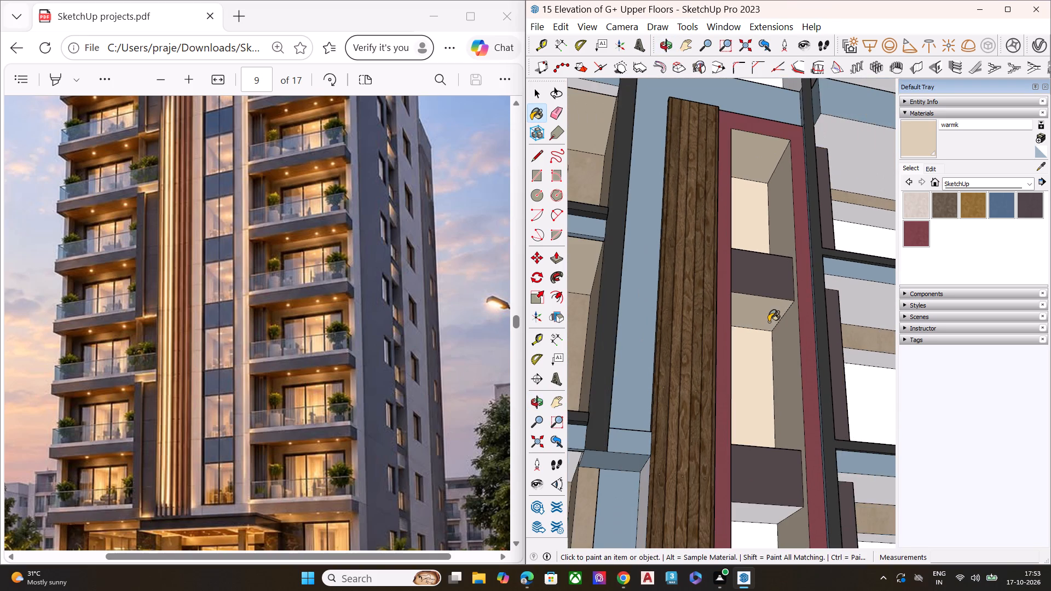
Paint the pane and top reveal of the central strip's third window from the top with warmk.
middle_click_drag(760, 462, 719, 340)
left_click(734, 421)
left_click(738, 494)
Paint the pane and top reveal of the central strip's fourth window from the top with warmk.
scroll(711, 320, "down", 3)
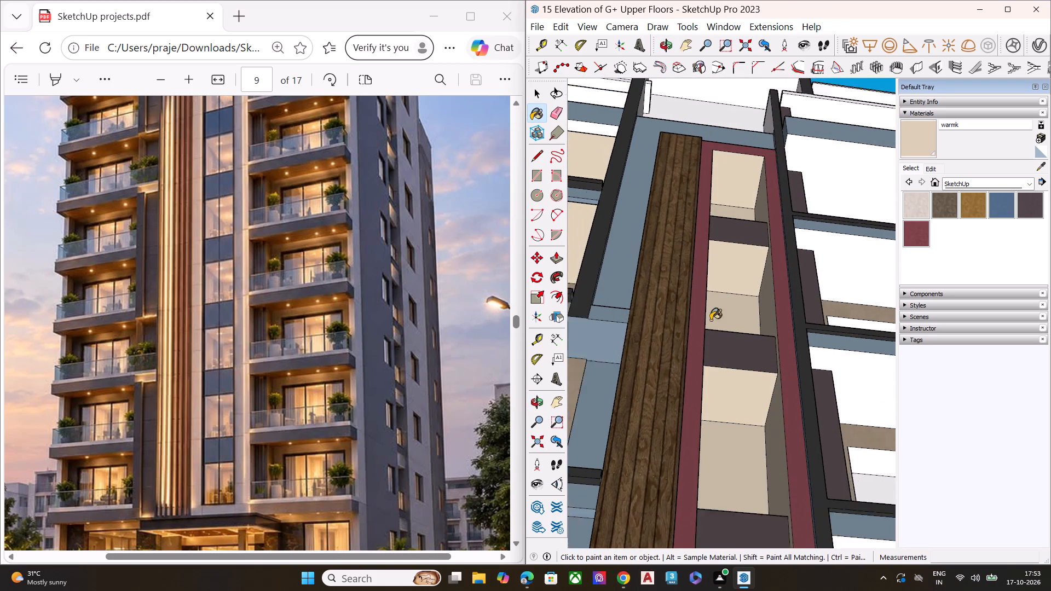
scroll(711, 320, "down", 3)
middle_click_drag(755, 345, 587, 448)
scroll(701, 323, "down", 4)
scroll(704, 323, "up", 1)
scroll(708, 323, "down", 3)
scroll(689, 450, "up", 1)
middle_click_drag(689, 450, 795, 361)
scroll(757, 437, "up", 4)
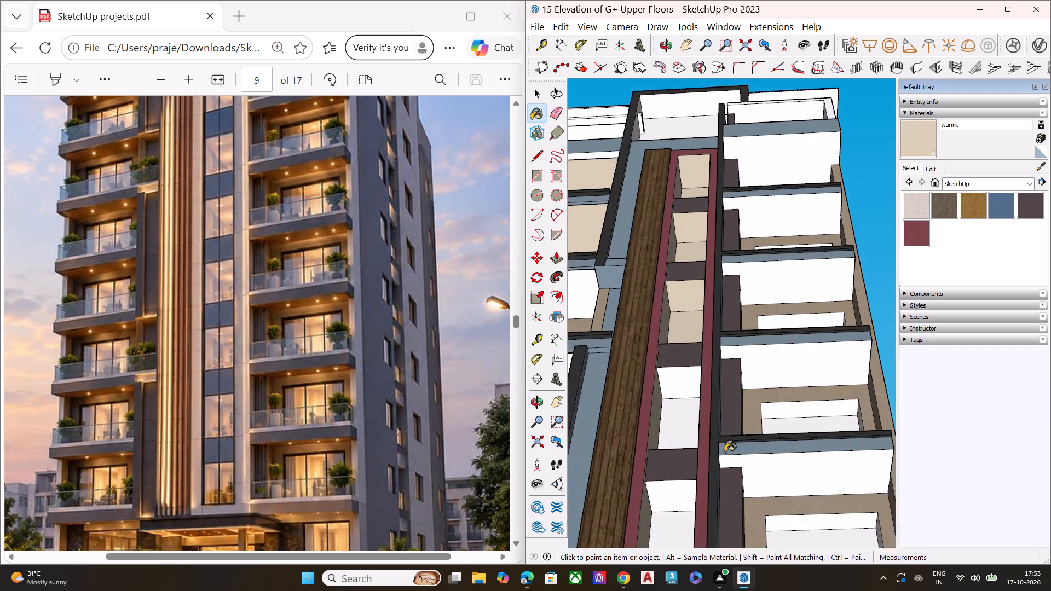
scroll(725, 452, "up", 2)
left_click(690, 426)
scroll(702, 425, "up", 1)
middle_click_drag(703, 425, 813, 424)
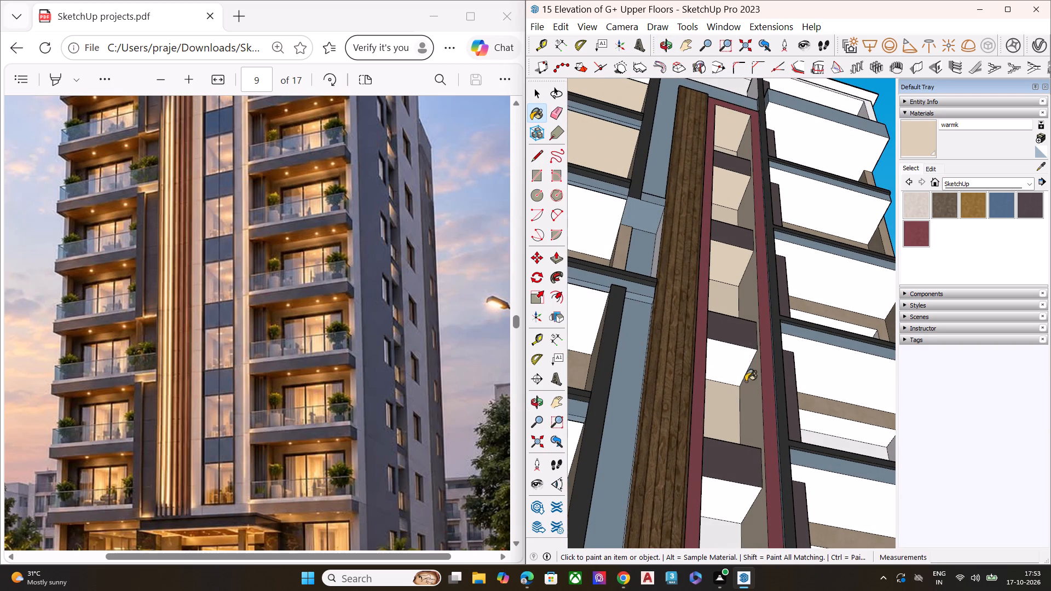
left_click(737, 363)
Paint the panes and top reveals of the central strip's fifth and sixth windows from the top with warmk.
scroll(696, 333, "down", 7)
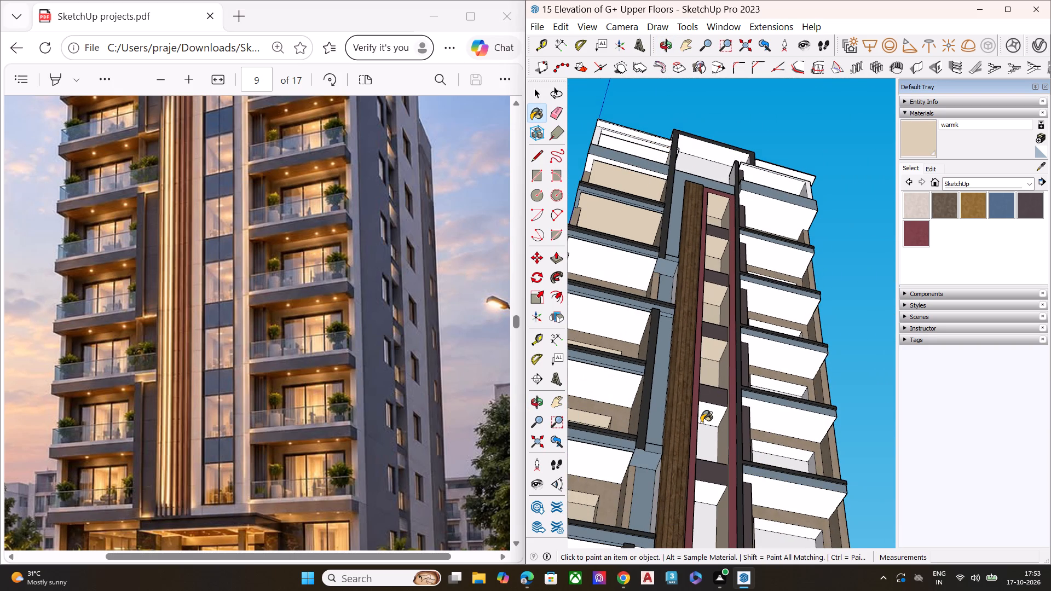
left_click(708, 513)
left_click(711, 499)
scroll(716, 415, "down", 3)
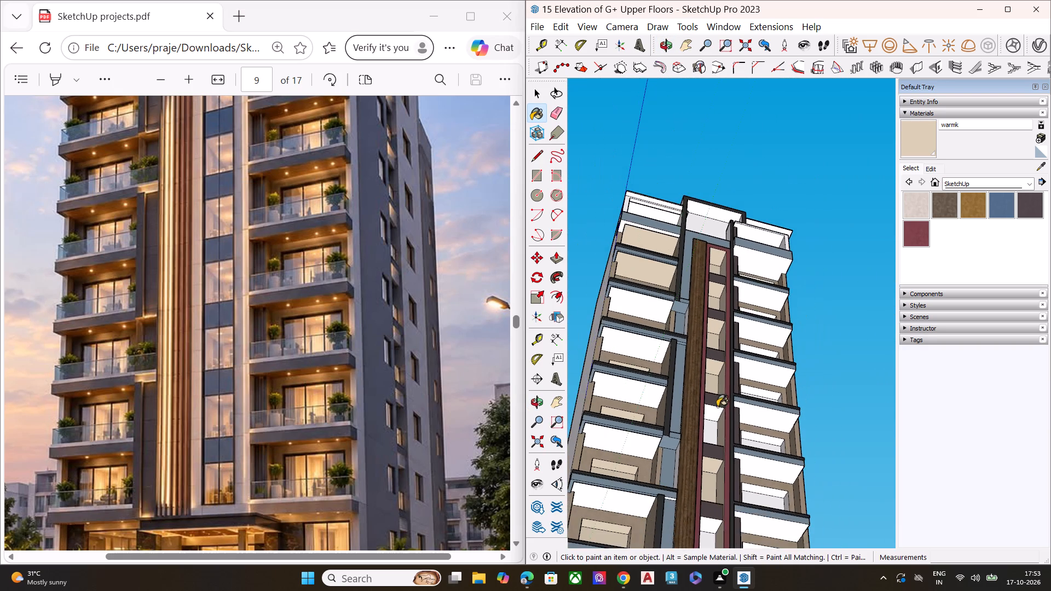
scroll(717, 407, "down", 1)
scroll(720, 413, "up", 5)
left_click(714, 418)
left_click(707, 438)
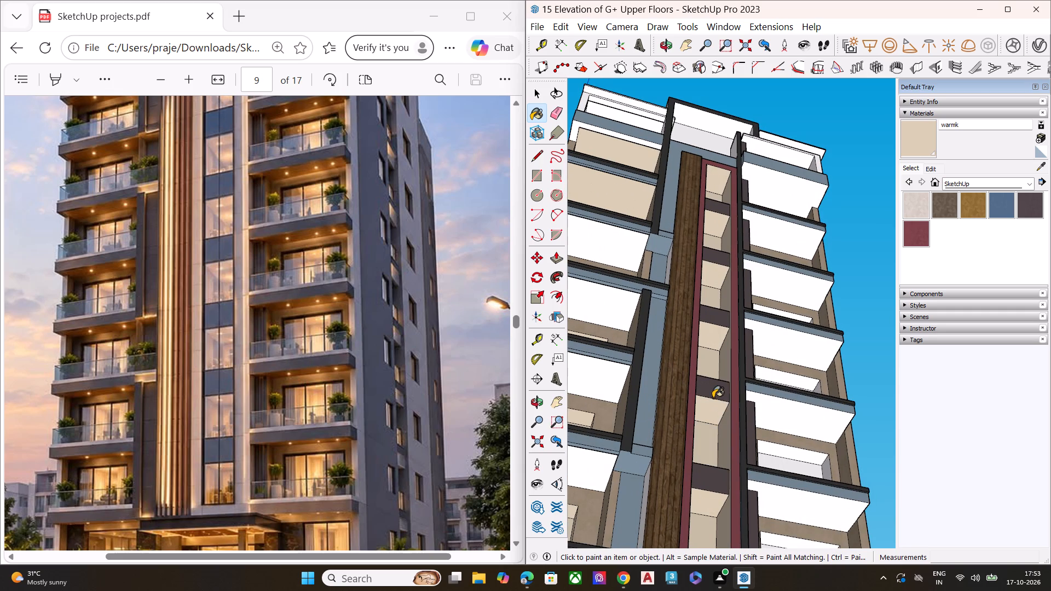
Paint the pane and top reveal of the central strip's seventh window from the top with warmk.
scroll(706, 389, "down", 7)
scroll(706, 389, "up", 1)
scroll(706, 389, "down", 2)
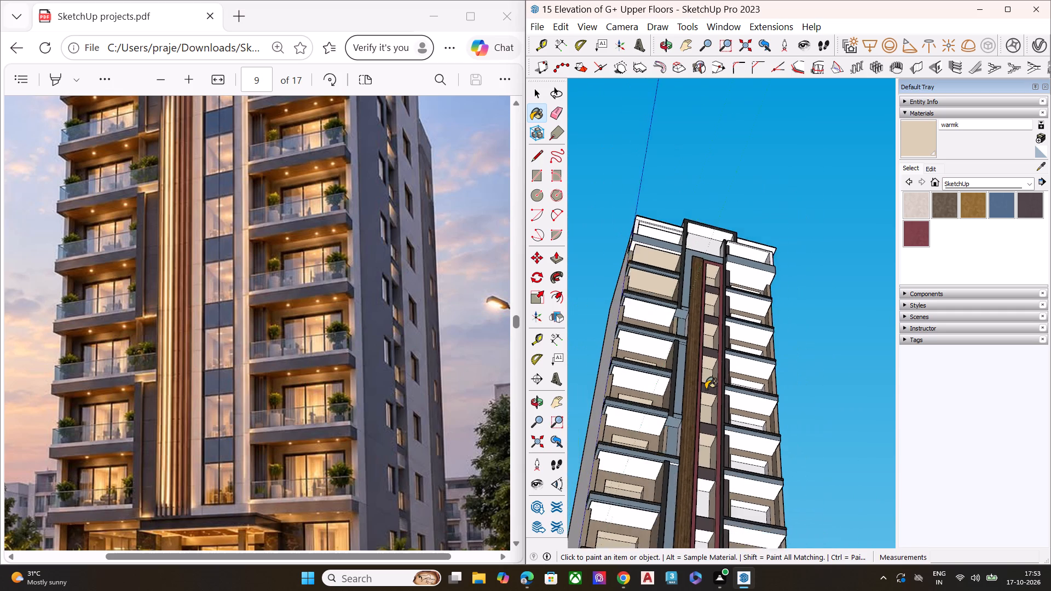
scroll(706, 389, "down", 4)
scroll(707, 466, "up", 8)
scroll(702, 479, "down", 1)
scroll(702, 479, "up", 9)
left_click(715, 449)
left_click(713, 398)
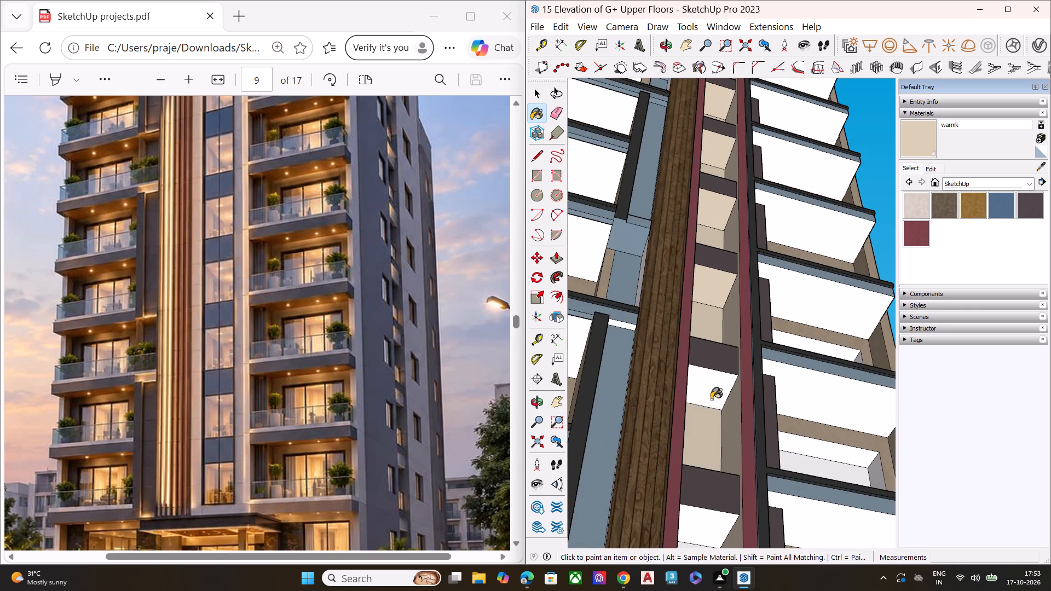
Paint the pane and top reveal of the central strip's lowest window, just above the entrance canopy, with warmk.
scroll(750, 374, "down", 7)
middle_click_drag(764, 392, 573, 510)
scroll(622, 496, "up", 4)
scroll(634, 491, "down", 2)
scroll(637, 491, "up", 4)
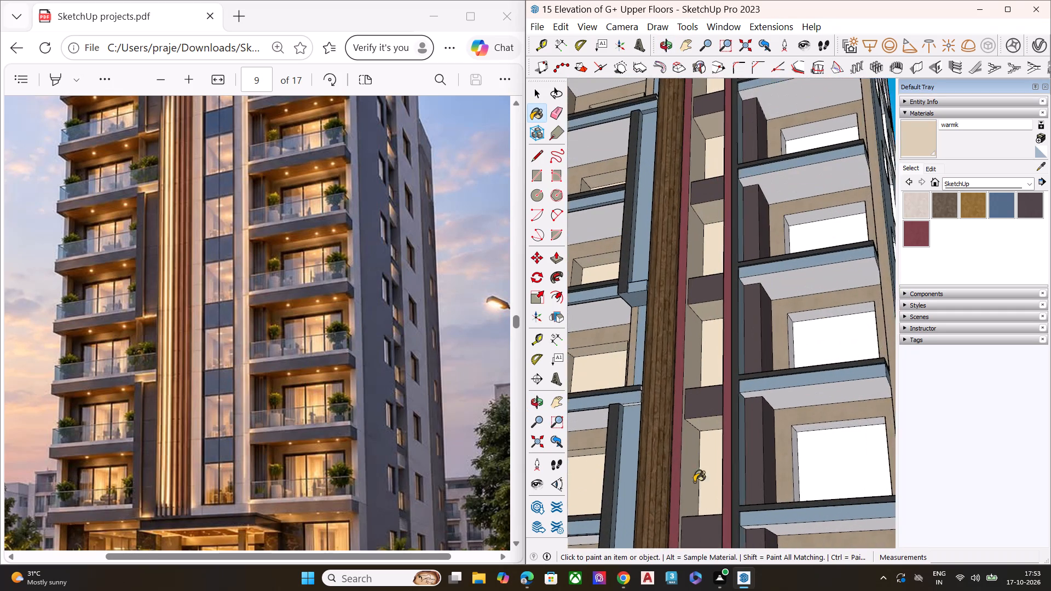
scroll(691, 416, "down", 5)
scroll(691, 416, "up", 1)
scroll(691, 416, "down", 7)
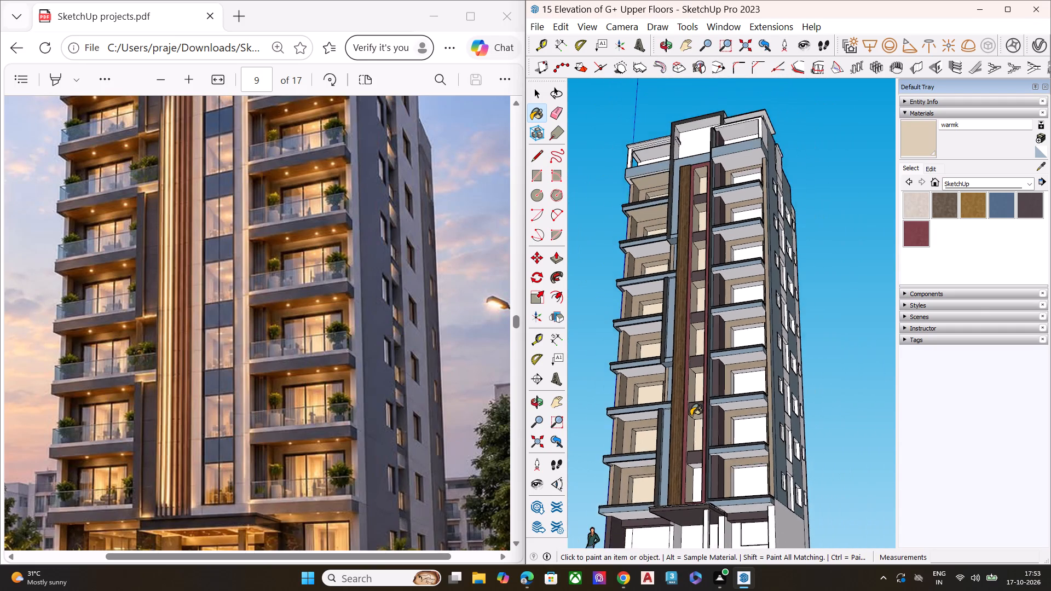
scroll(691, 416, "down", 1)
scroll(691, 502, "up", 7)
middle_click(691, 502)
scroll(684, 461, "up", 5)
scroll(684, 461, "down", 1)
scroll(684, 461, "up", 2)
scroll(684, 461, "down", 1)
scroll(684, 461, "up", 4)
left_click(710, 453)
middle_click_drag(713, 455, 789, 449)
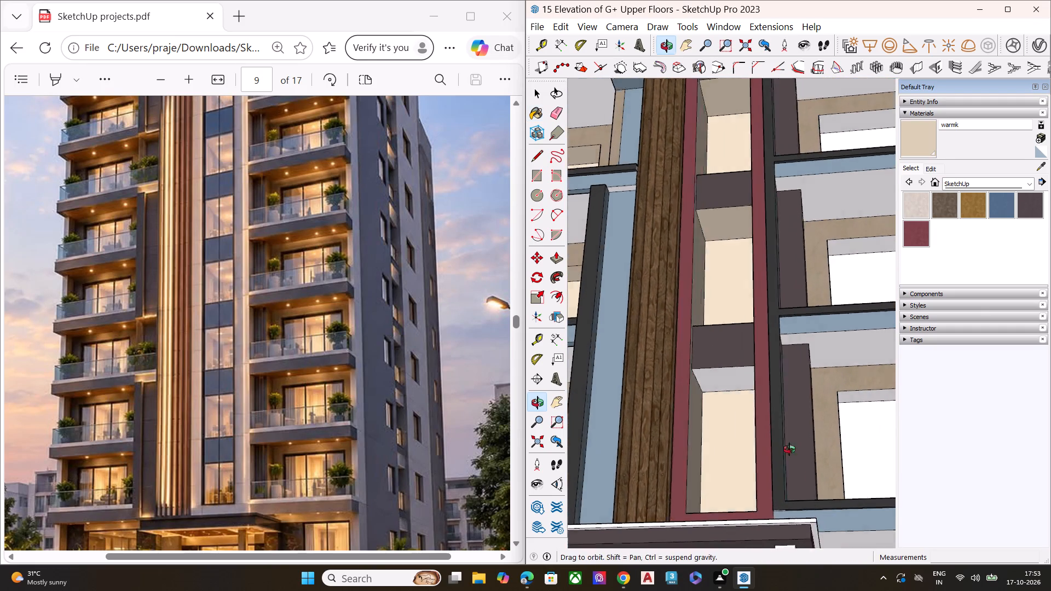
middle_click_drag(789, 449, 831, 438)
scroll(831, 438, "up", 1)
left_click(735, 375)
Paint the window pane, left reveal and top reveal of the right bay's second-lowest balcony with warmk.
scroll(722, 397, "down", 7)
middle_click_drag(765, 390, 590, 513)
scroll(729, 485, "up", 1)
scroll(673, 387, "up", 6)
left_click(757, 370)
left_click(788, 370)
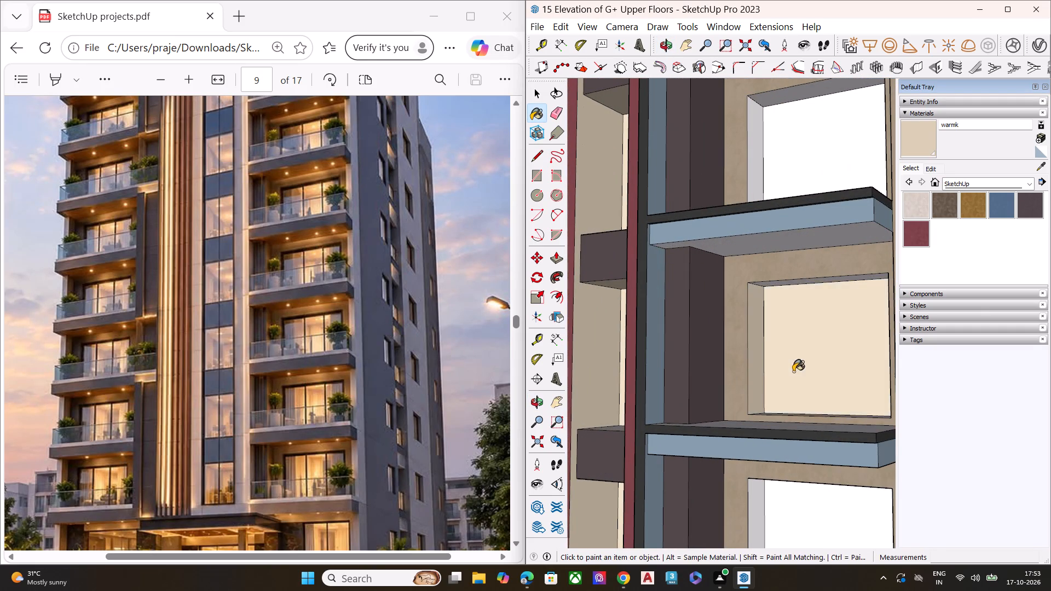
middle_click_drag(801, 360, 814, 265)
scroll(813, 274, "up", 1)
left_click(813, 293)
scroll(752, 352, "down", 1)
scroll(751, 352, "up", 1)
scroll(751, 352, "down", 1)
scroll(751, 352, "up", 2)
scroll(751, 352, "down", 3)
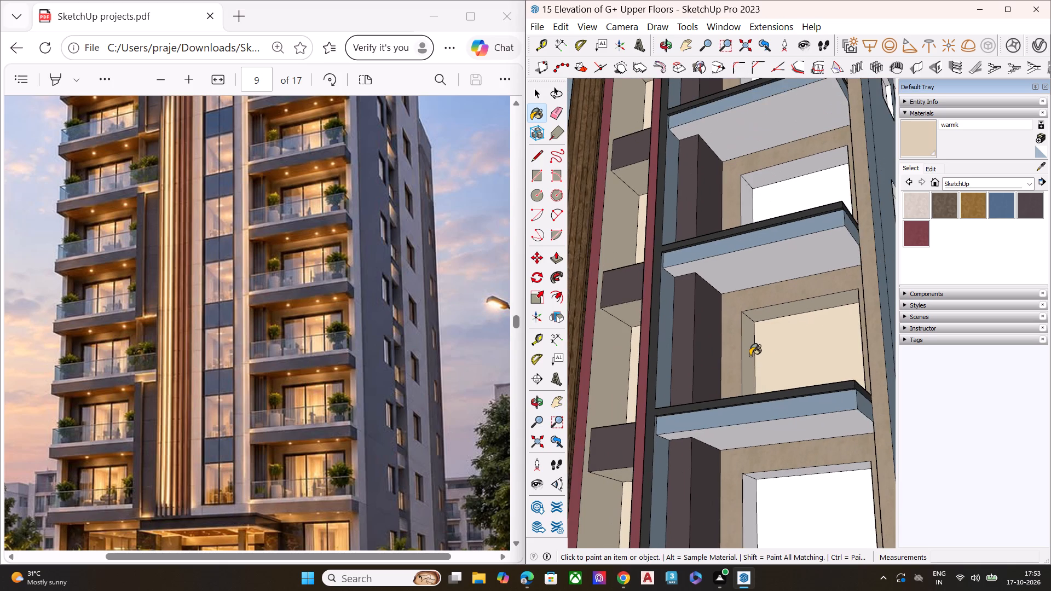
Paint the window pane, left reveal and top reveal of the right bay's lowest balcony with warmk.
scroll(750, 356, "down", 6)
scroll(757, 456, "up", 5)
scroll(759, 461, "down", 1)
scroll(759, 461, "up", 3)
left_click(738, 477)
left_click(762, 466)
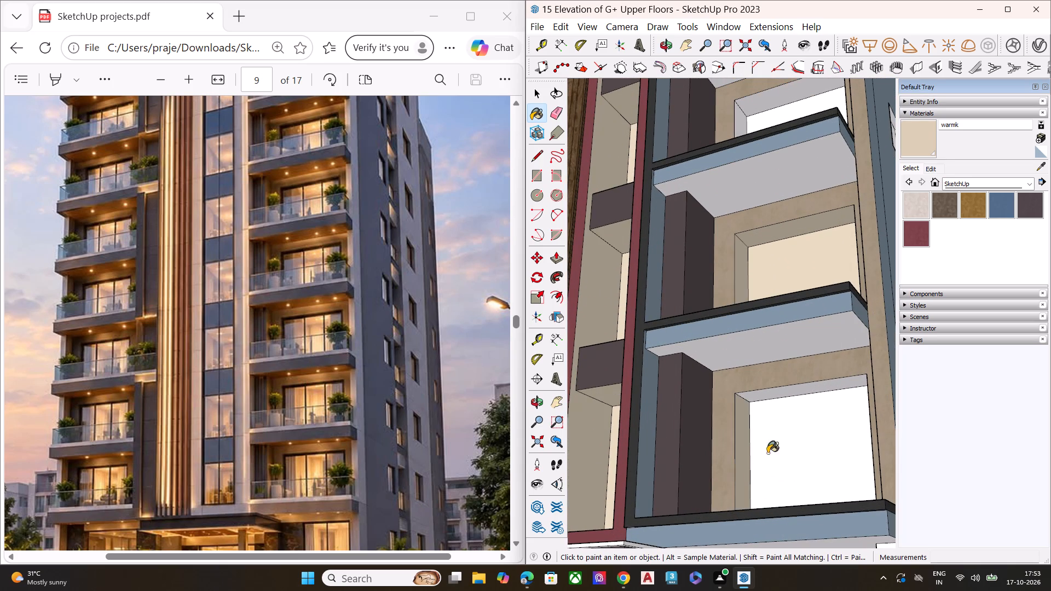
left_click(780, 394)
Paint the remaining right-hand window reveals of the right bay's two lowest balconies with warmk.
middle_click_drag(725, 421, 963, 430)
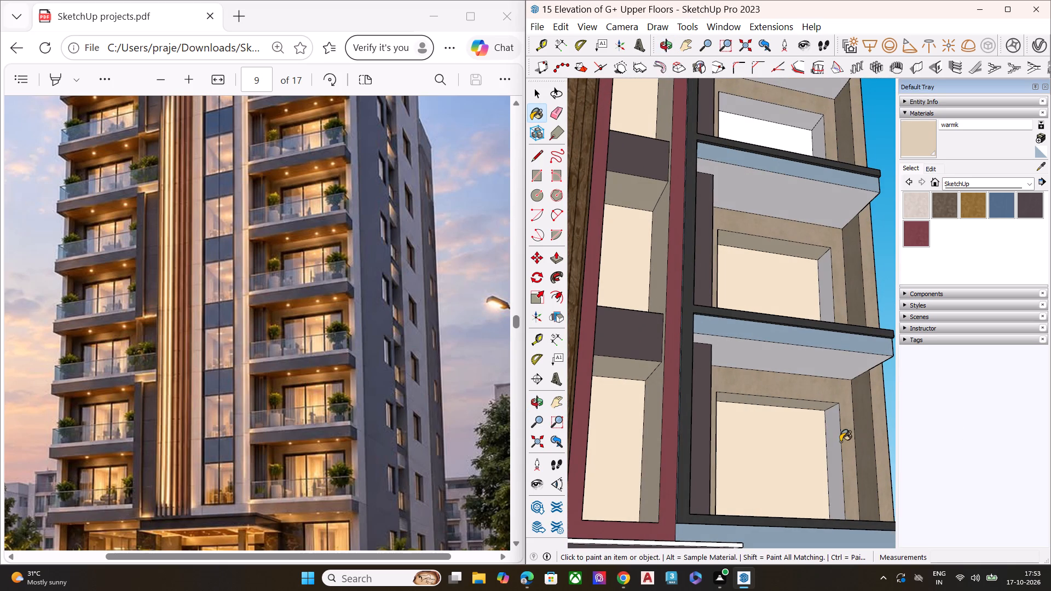
left_click(835, 444)
left_click(822, 294)
Paint the window pane and the right, top and left reveals of the right bay's third-lowest balcony with warmk.
scroll(816, 303, "down", 5)
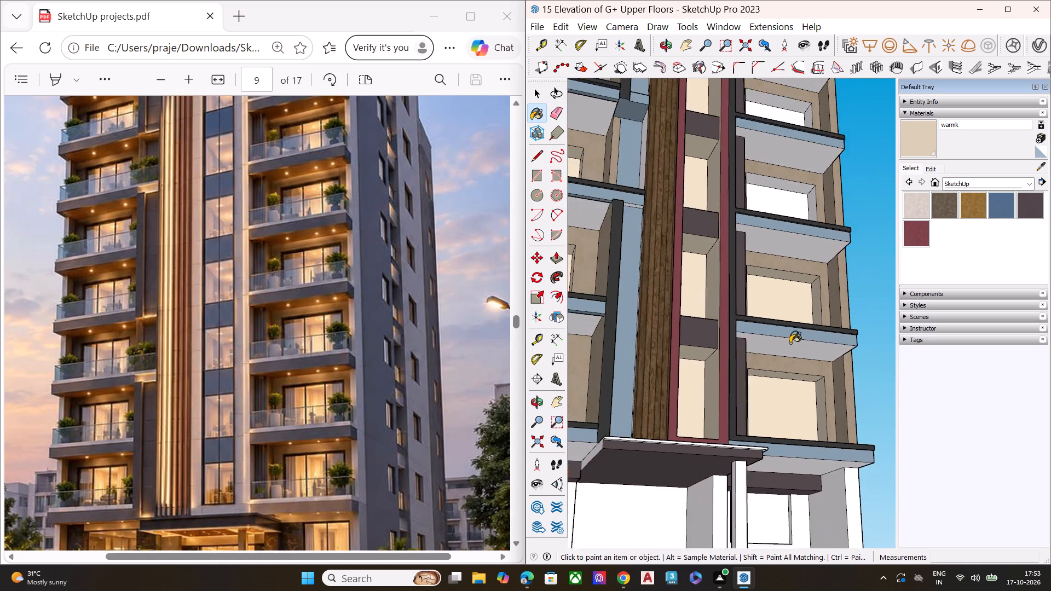
scroll(790, 343, "down", 1)
scroll(800, 183, "up", 1)
scroll(800, 182, "down", 1)
scroll(800, 181, "up", 6)
scroll(796, 244, "up", 1)
scroll(795, 246, "down", 1)
scroll(794, 247, "up", 1)
scroll(794, 250, "down", 1)
scroll(794, 251, "up", 3)
left_click(792, 266)
left_click(822, 244)
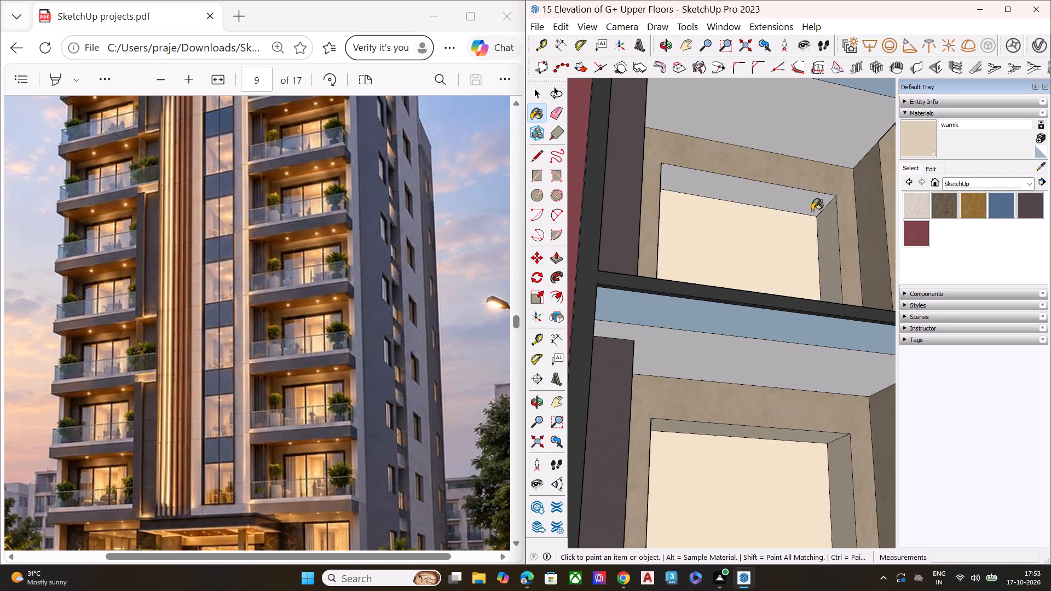
left_click(810, 205)
middle_click_drag(841, 253, 607, 296)
scroll(757, 277, "down", 3)
scroll(782, 283, "up", 1)
scroll(792, 286, "down", 4)
scroll(672, 303, "up", 5)
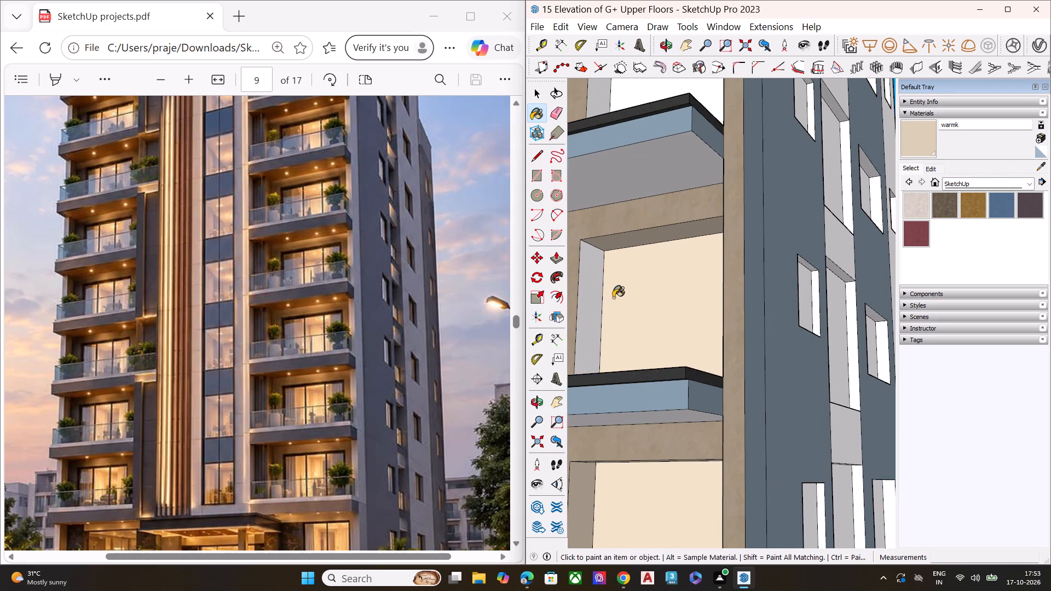
left_click(592, 302)
Paint the window pane and the left, right and top reveals of the right bay's fourth-lowest balcony with warmk.
scroll(674, 339, "down", 8)
scroll(655, 198, "up", 2)
scroll(654, 198, "down", 1)
scroll(651, 200, "up", 2)
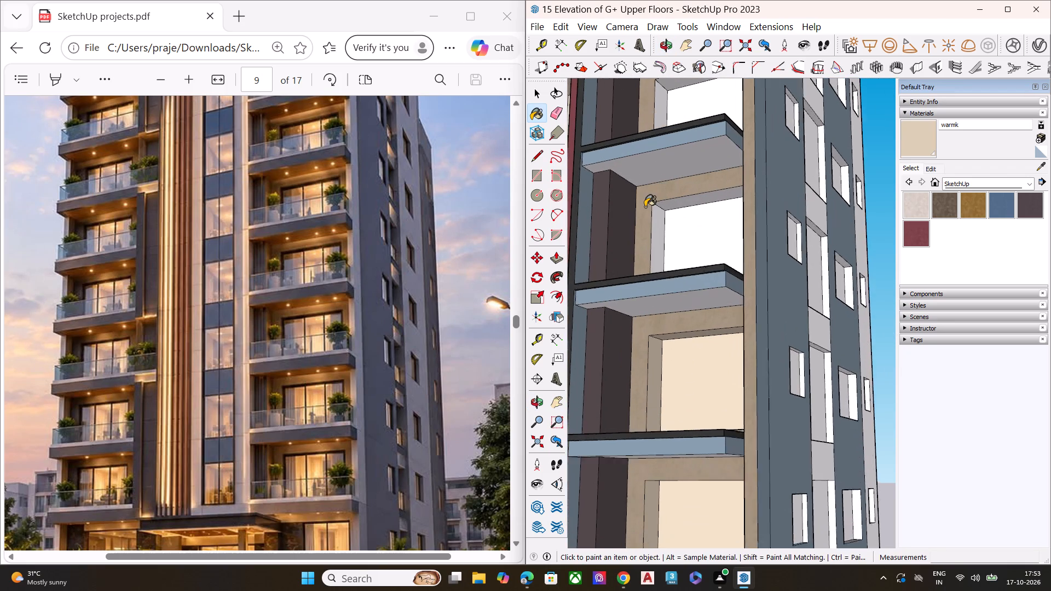
scroll(645, 207, "up", 1)
left_click(659, 239)
left_click(691, 259)
middle_click_drag(701, 266, 950, 284)
scroll(876, 264, "up", 3)
scroll(784, 233, "down", 1)
scroll(784, 233, "up", 3)
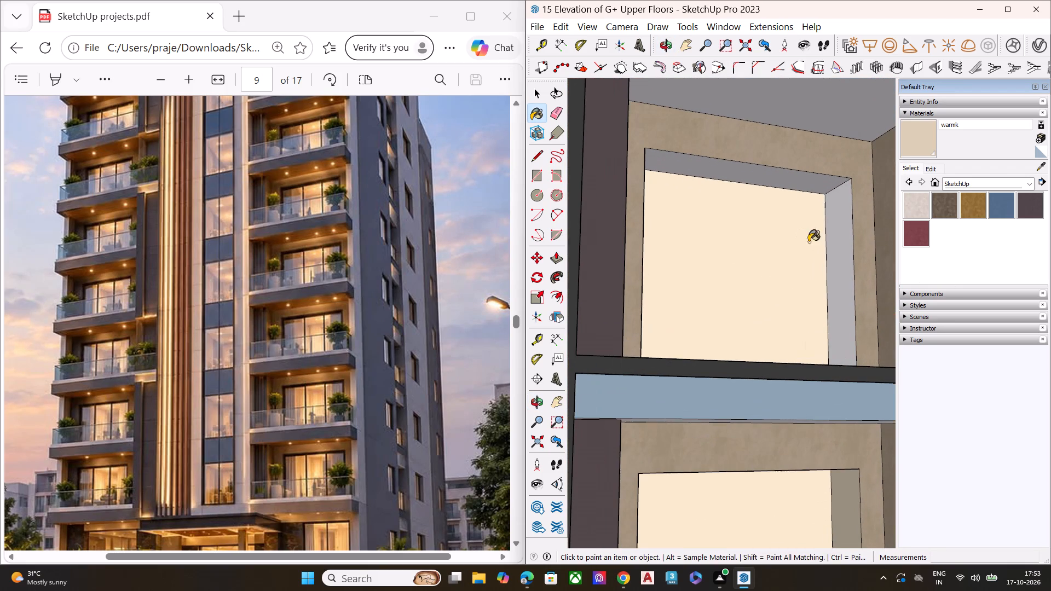
left_click(831, 245)
left_click(801, 186)
Paint the window pane and the right, top and left reveals of the right bay's fifth-lowest balcony with warmk.
scroll(785, 269, "down", 12)
scroll(775, 129, "up", 7)
scroll(776, 215, "up", 5)
left_click(730, 257)
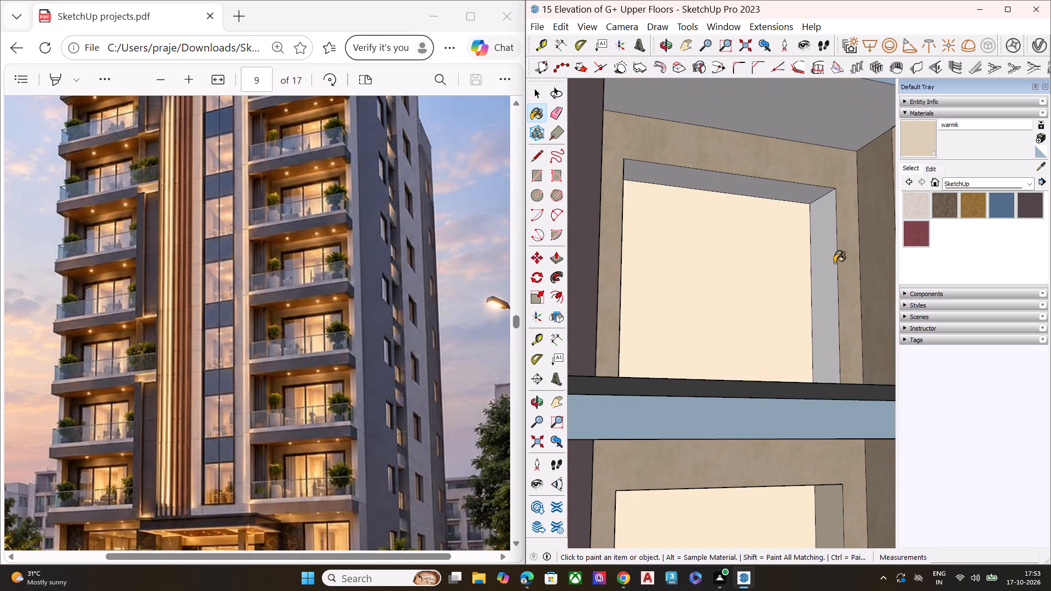
left_click(825, 256)
middle_click_drag(833, 266, 789, 231)
left_click(774, 169)
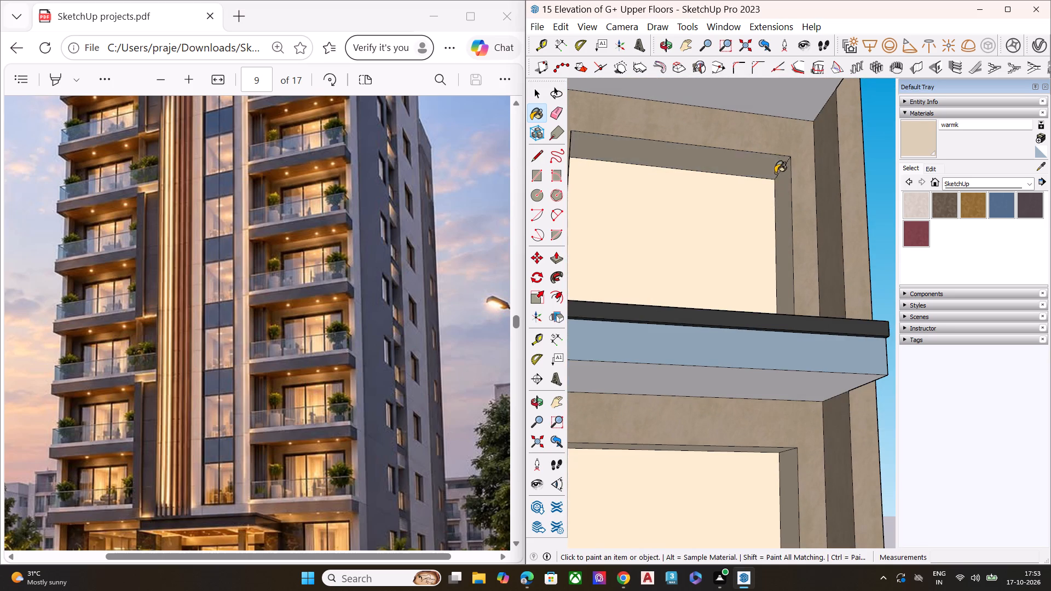
scroll(816, 178, "up", 1)
scroll(824, 205, "down", 8)
middle_click_drag(835, 239, 732, 256)
middle_click_drag(670, 249, 570, 248)
scroll(589, 237, "up", 4)
scroll(611, 229, "down", 1)
scroll(612, 229, "up", 4)
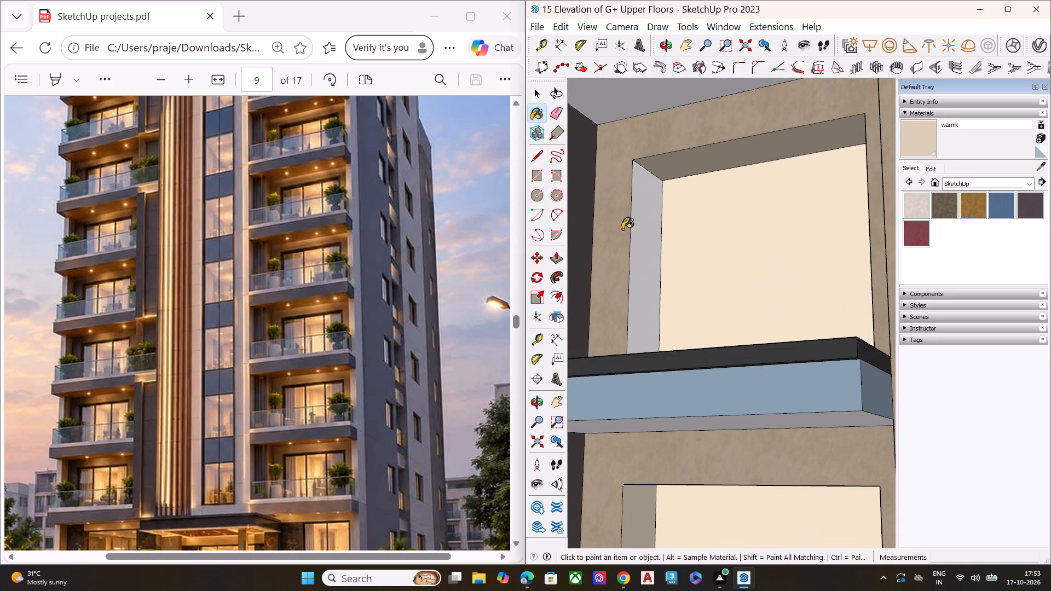
left_click(638, 234)
Paint the window pane and the left, top and right reveals of the right bay's third balcony from the top with warmk.
scroll(745, 260, "down", 6)
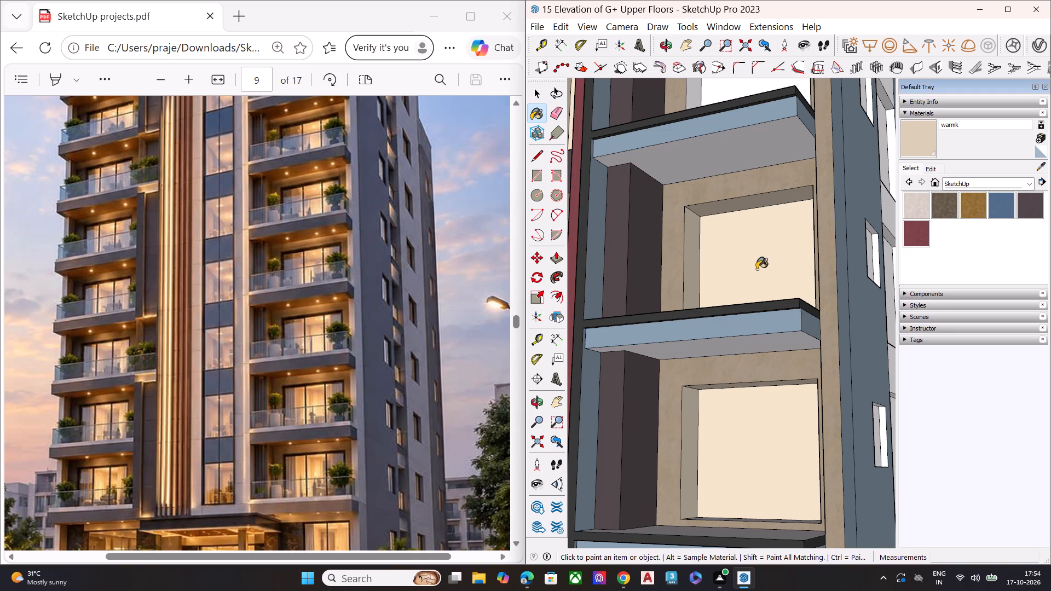
scroll(674, 246, "down", 7)
scroll(733, 167, "up", 10)
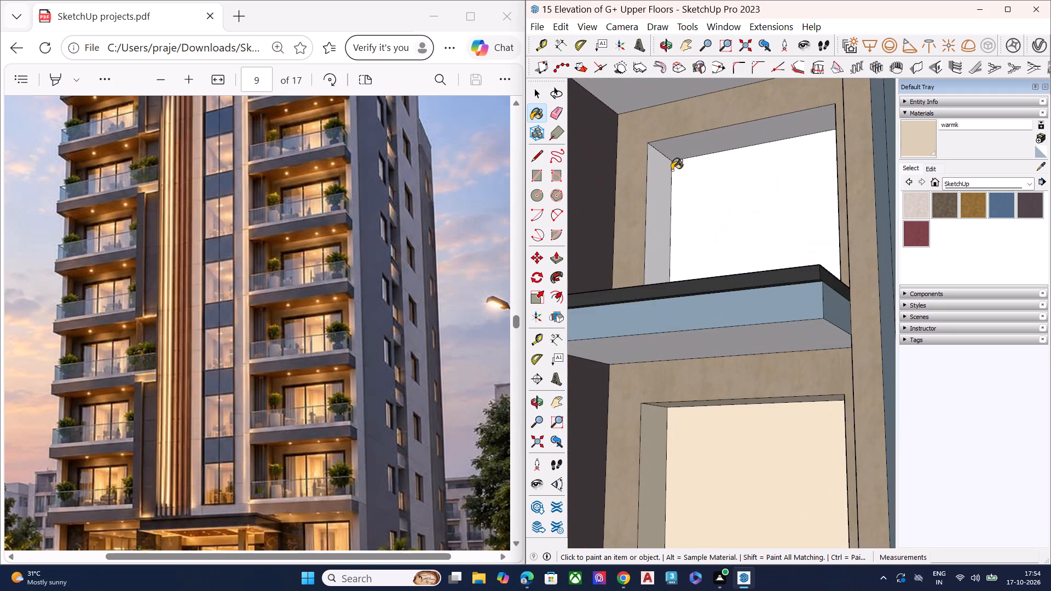
scroll(668, 172, "up", 7)
left_click(651, 186)
left_click(716, 200)
left_click(714, 126)
middle_click_drag(648, 176, 904, 193)
scroll(621, 191, "down", 3)
scroll(621, 191, "up", 1)
scroll(621, 192, "down", 12)
middle_click_drag(714, 223, 762, 217)
scroll(783, 205, "up", 3)
left_click(823, 204)
Paint the window panes of the right bay's two topmost balconies with warmk.
scroll(754, 255, "down", 14)
middle_click_drag(785, 294, 679, 308)
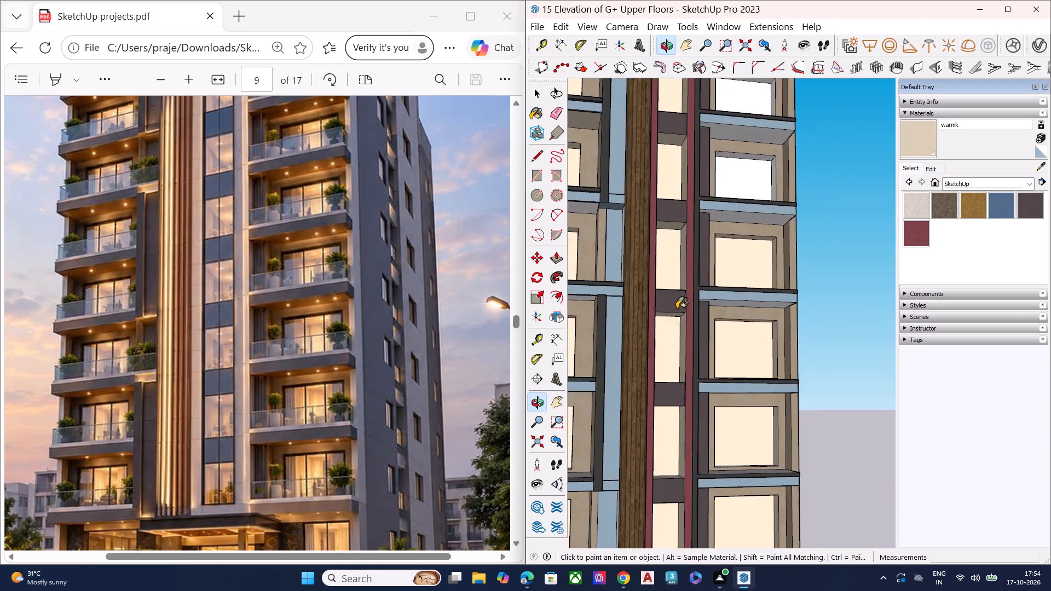
scroll(728, 295, "down", 5)
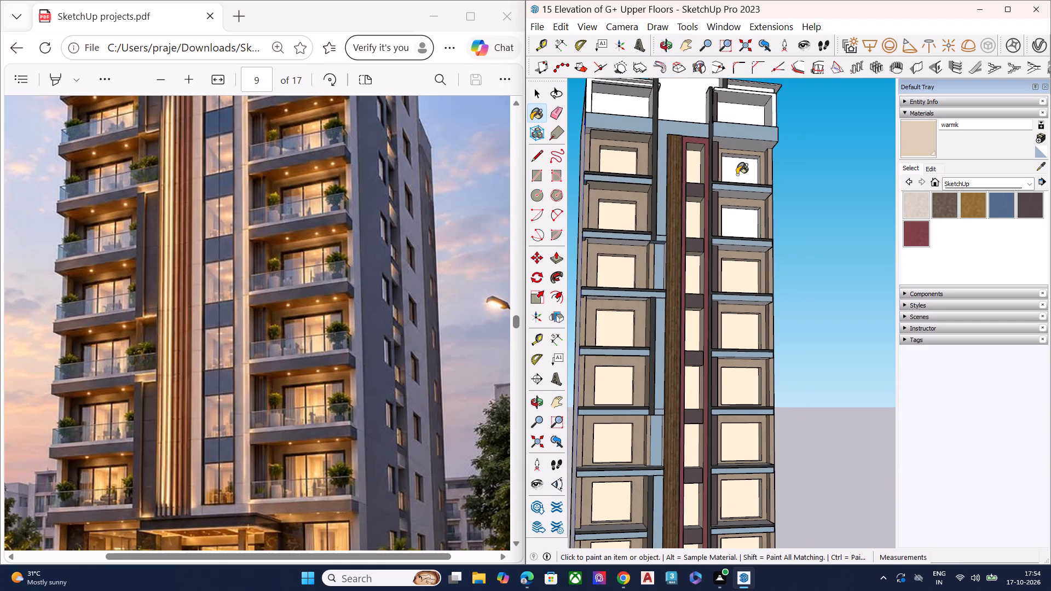
scroll(737, 175, "up", 5)
scroll(731, 183, "down", 1)
scroll(731, 183, "up", 1)
scroll(726, 268, "up", 8)
left_click(746, 272)
scroll(770, 213, "down", 2)
scroll(768, 227, "up", 2)
scroll(764, 241, "down", 2)
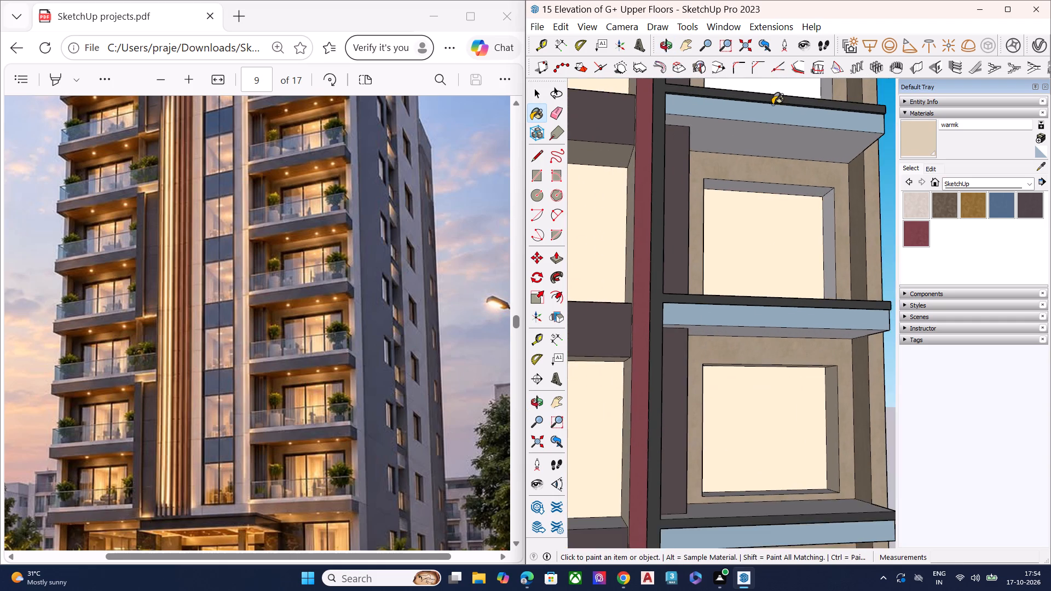
scroll(772, 91, "up", 1)
scroll(756, 221, "down", 1)
scroll(755, 222, "up", 1)
scroll(755, 225, "down", 7)
scroll(760, 124, "up", 3)
scroll(760, 124, "down", 1)
scroll(760, 124, "up", 4)
left_click(759, 161)
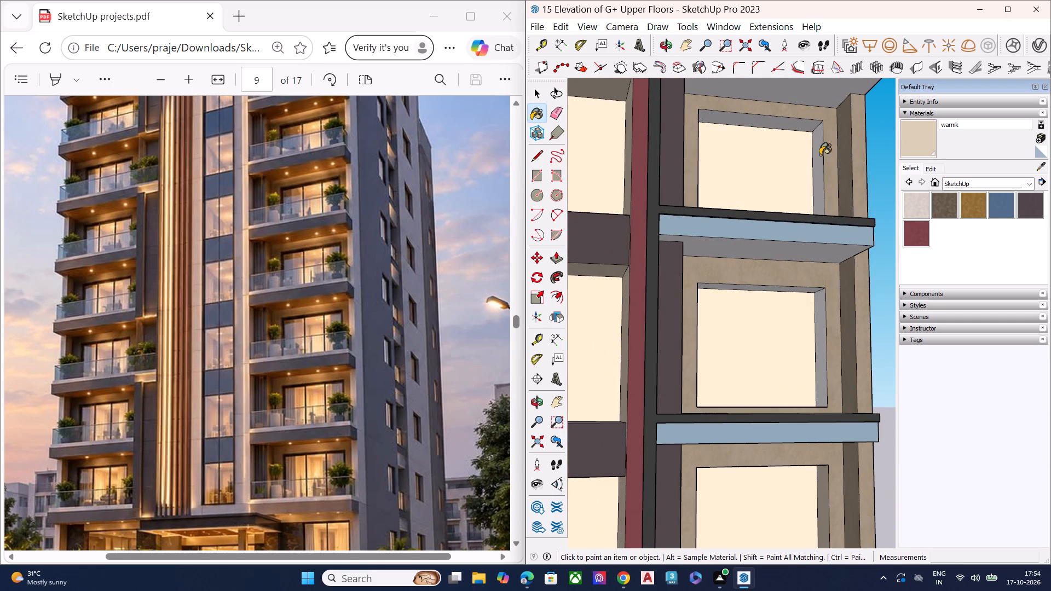
Paint the right, top and left window reveals of the right bay's two topmost balconies with warmk.
left_click(819, 156)
left_click(801, 125)
left_click(813, 311)
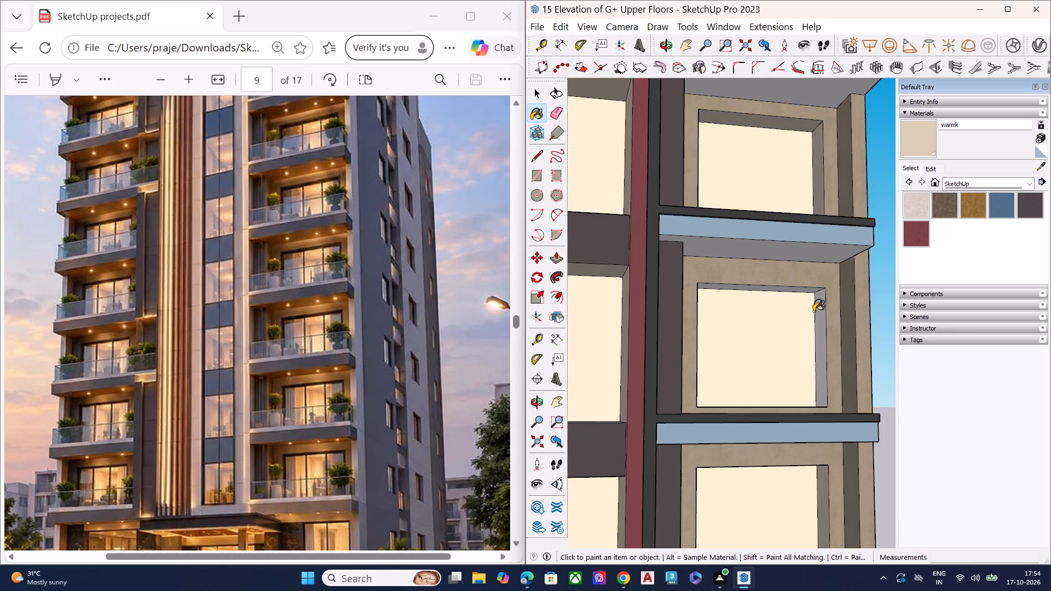
left_click(819, 315)
middle_click_drag(803, 271, 800, 171)
scroll(800, 171, "up", 3)
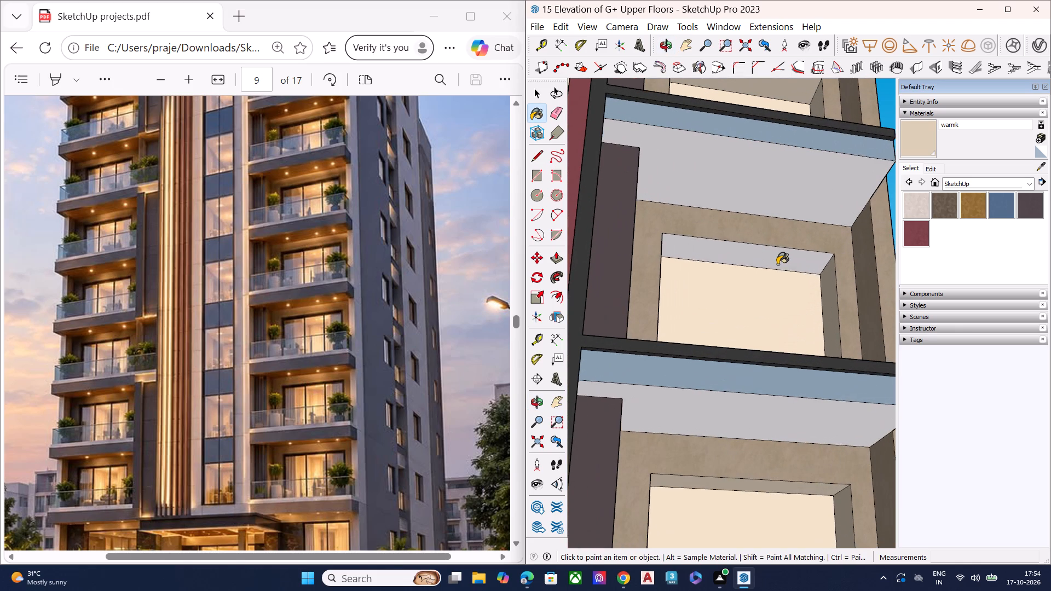
left_click(779, 263)
middle_click_drag(837, 267, 672, 283)
left_click(574, 314)
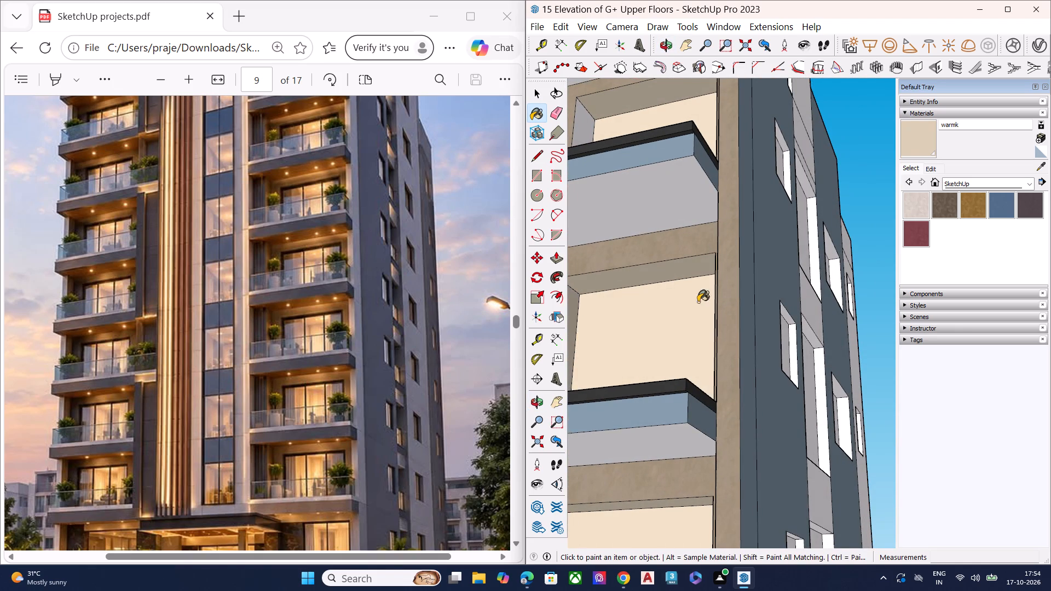
scroll(709, 297, "down", 7)
scroll(651, 173, "up", 1)
scroll(643, 165, "down", 1)
scroll(640, 164, "up", 5)
scroll(644, 212, "up", 6)
left_click(638, 218)
Paint the ceilings of the right bay's five uppermost balconies with warmk.
scroll(673, 196, "down", 2)
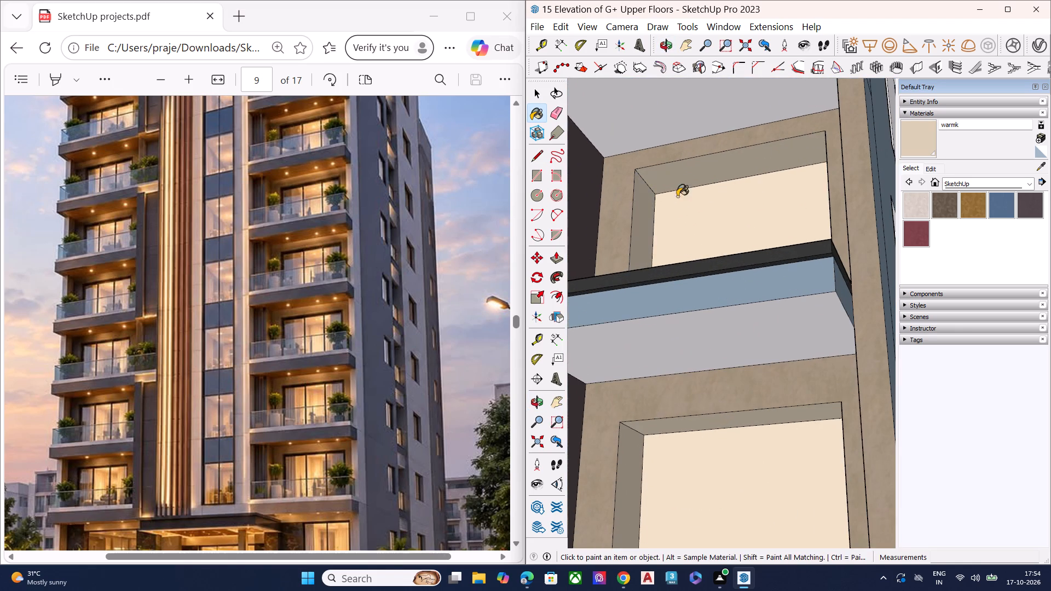
scroll(677, 196, "down", 5)
left_click(682, 143)
left_click(699, 270)
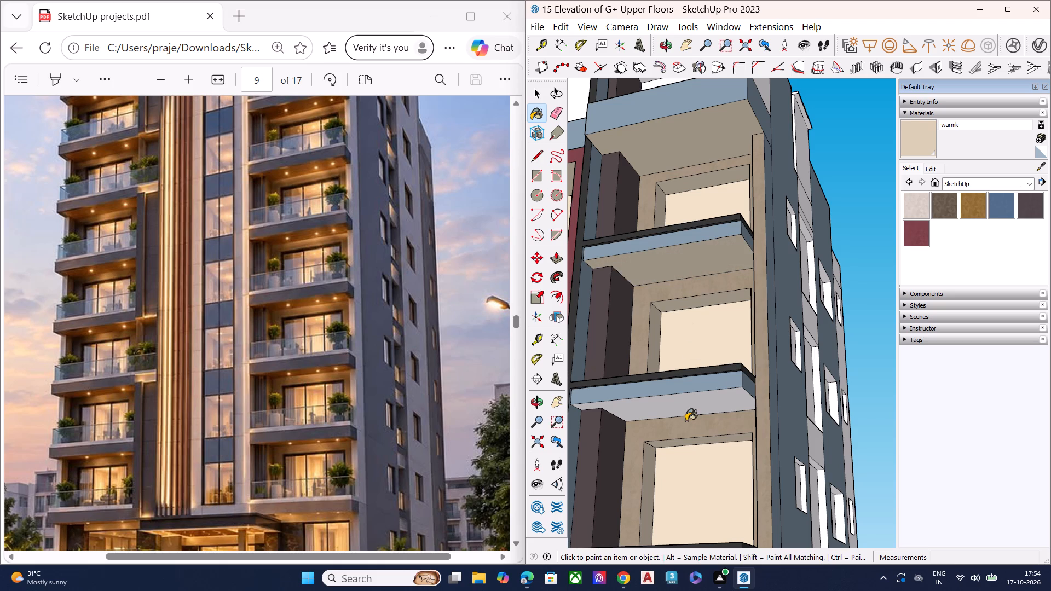
left_click(688, 412)
middle_click_drag(711, 203, 718, 129)
scroll(714, 157, "down", 7)
scroll(704, 327, "up", 4)
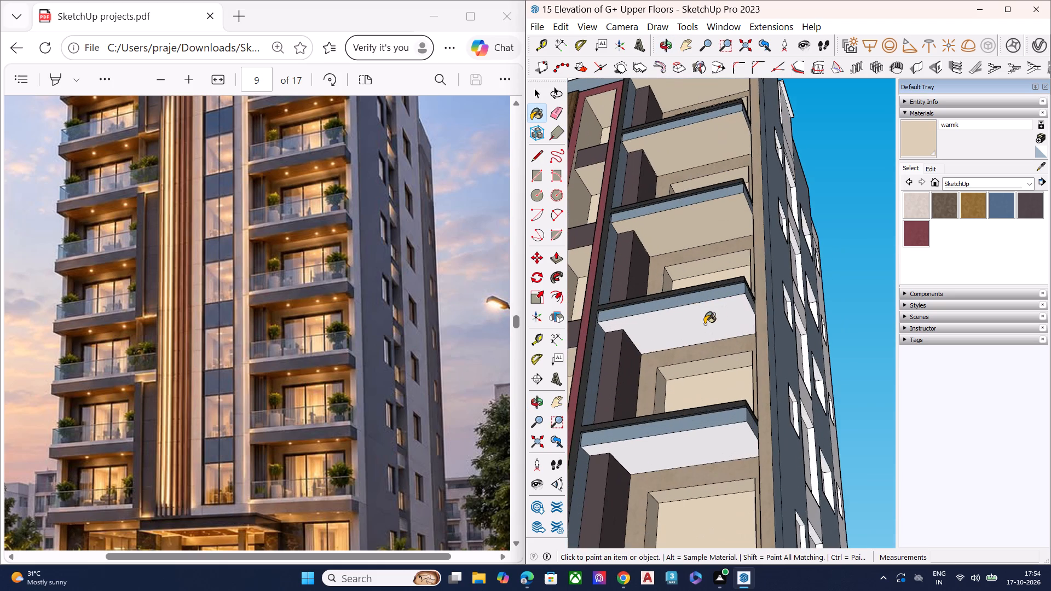
left_click(704, 324)
scroll(696, 289, "down", 7)
scroll(701, 368, "up", 4)
left_click(692, 377)
Paint the ceilings of the right bay's three lowest balconies and the underside of its lowest balcony slab with warmk.
scroll(699, 264, "down", 5)
scroll(684, 389, "up", 2)
scroll(683, 391, "down", 1)
scroll(683, 392, "up", 3)
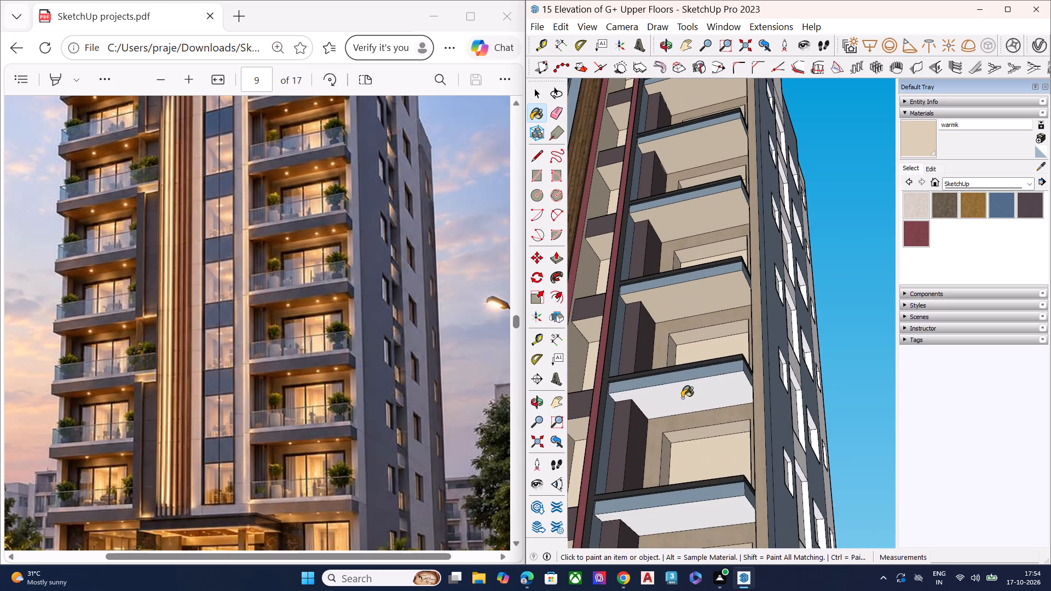
left_click(682, 398)
scroll(697, 263, "down", 2)
scroll(697, 262, "up", 1)
scroll(697, 261, "down", 3)
scroll(689, 346, "up", 3)
scroll(689, 387, "down", 1)
scroll(689, 389, "up", 4)
left_click(691, 460)
scroll(700, 255, "down", 5)
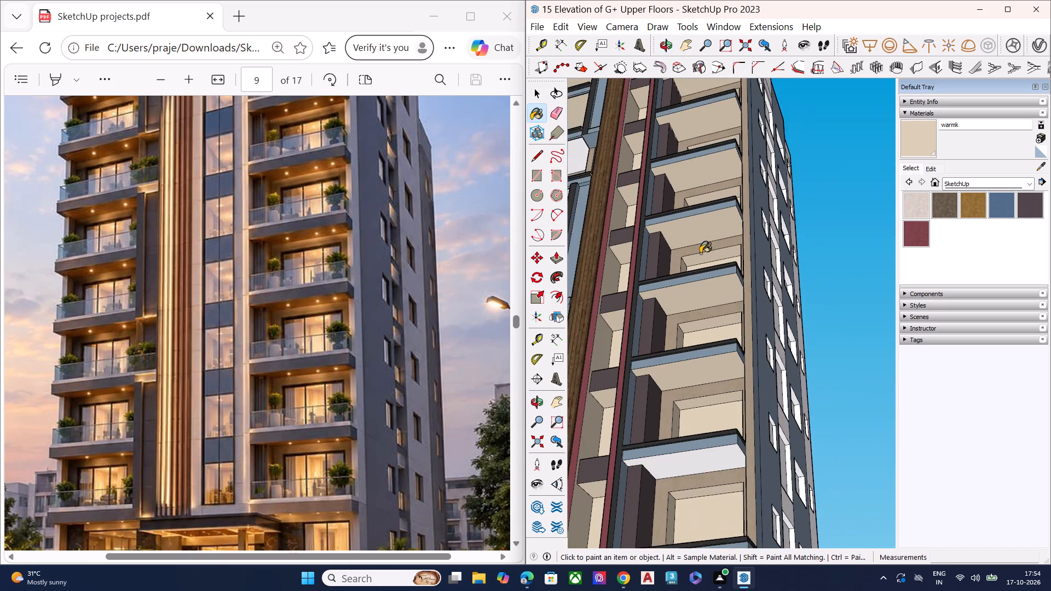
scroll(700, 253, "down", 5)
scroll(686, 405, "up", 2)
scroll(690, 418, "down", 1)
scroll(690, 419, "up", 2)
left_click(707, 361)
left_click(694, 439)
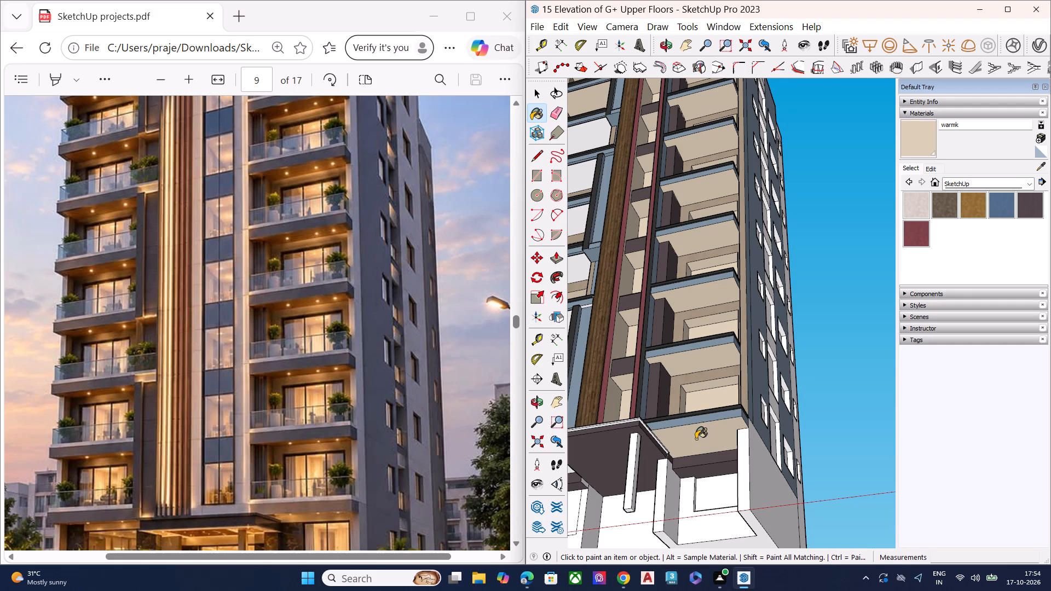
Paint the ceilings of the left bay's six lowest balconies with warmk.
scroll(730, 316, "down", 3)
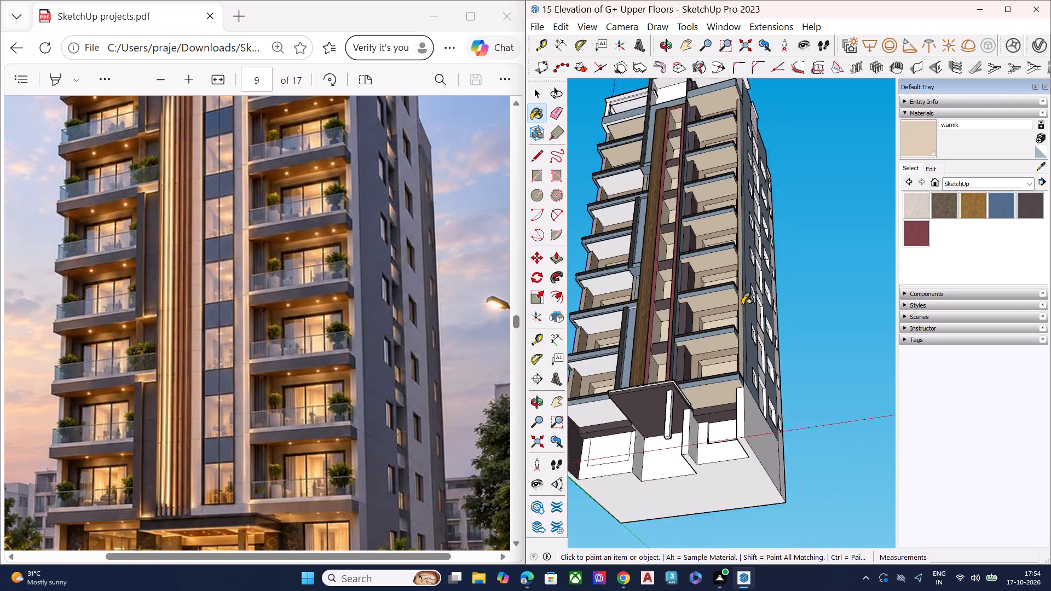
scroll(742, 305, "down", 6)
middle_click_drag(741, 300, 813, 511)
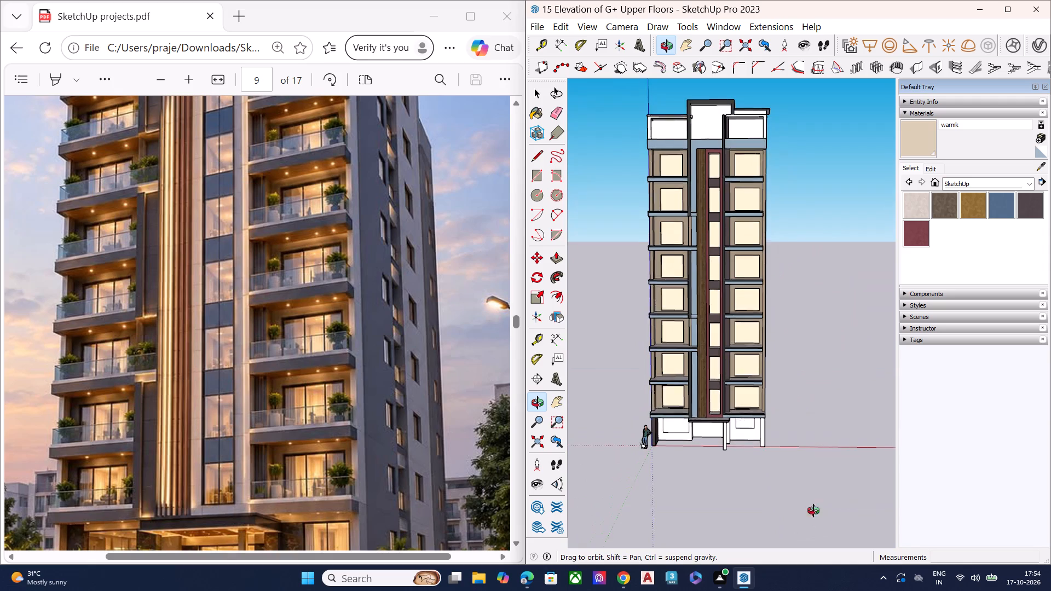
middle_click_drag(813, 511, 778, 298)
scroll(718, 286, "up", 7)
left_click(657, 177)
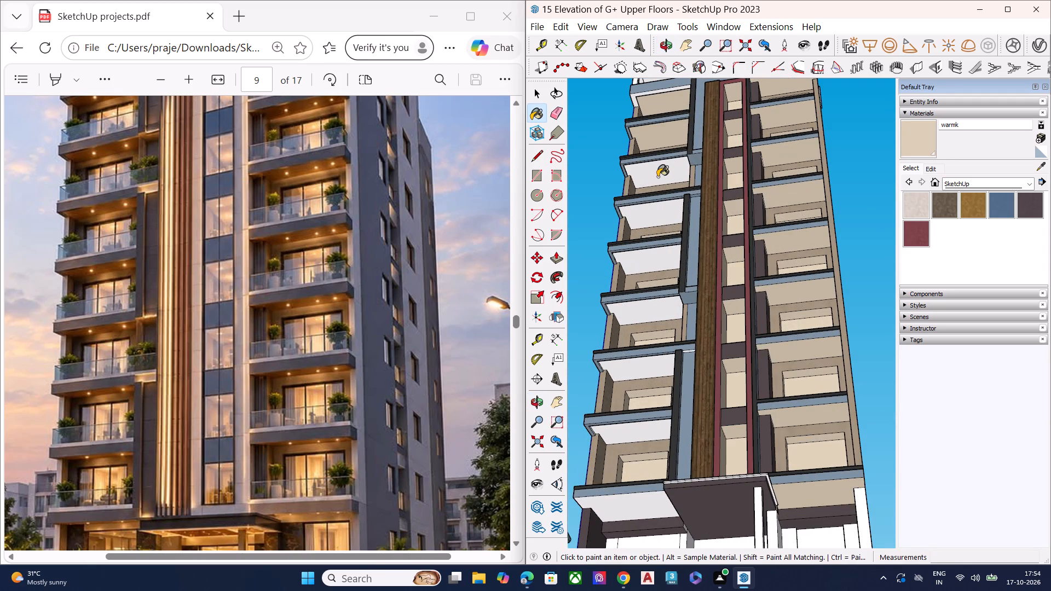
left_click(657, 215)
left_click(653, 264)
left_click(647, 315)
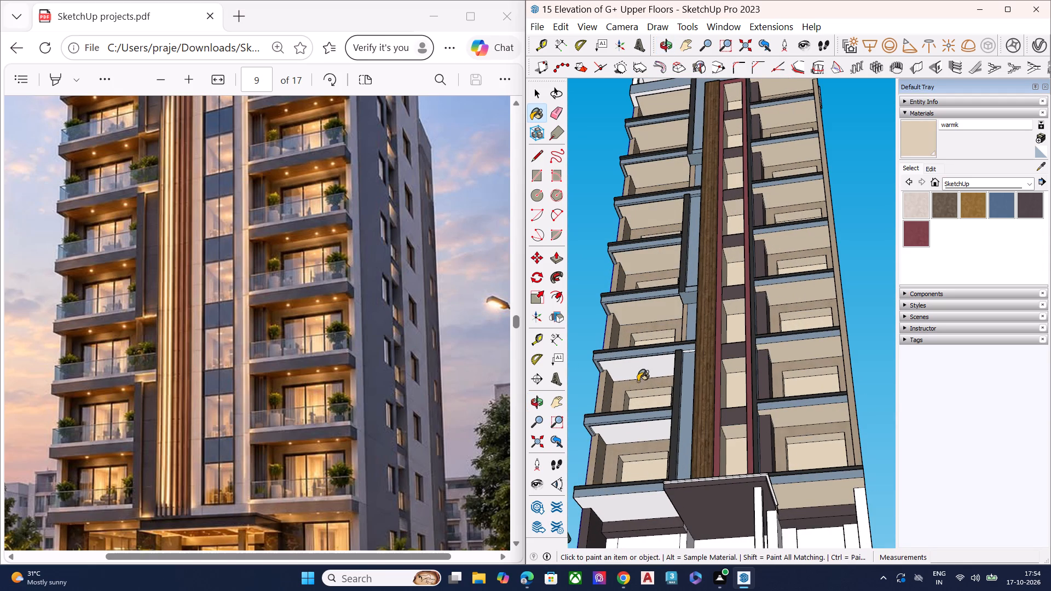
left_click(639, 374)
left_click(633, 429)
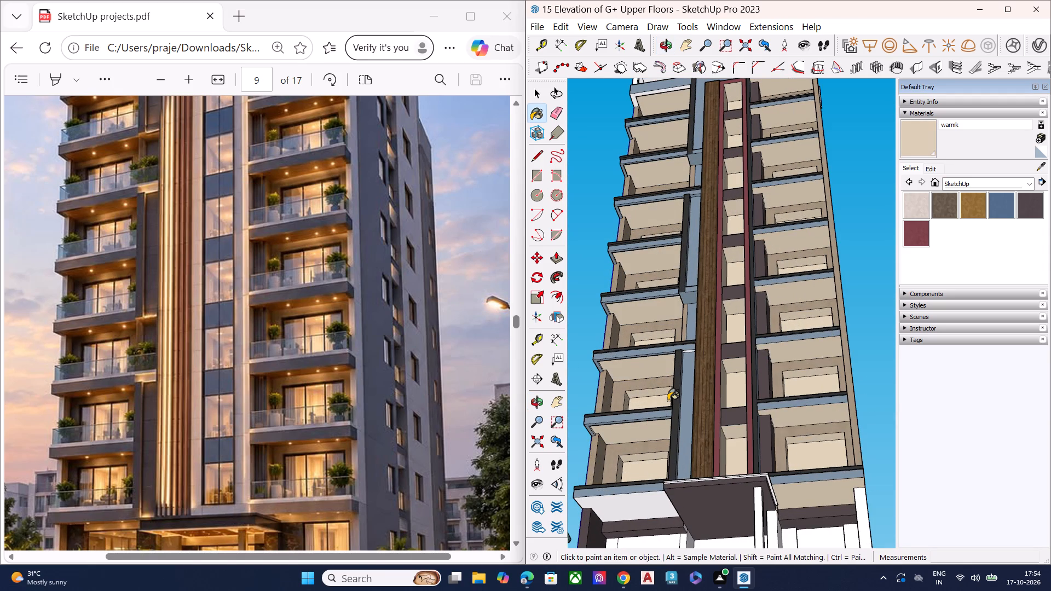
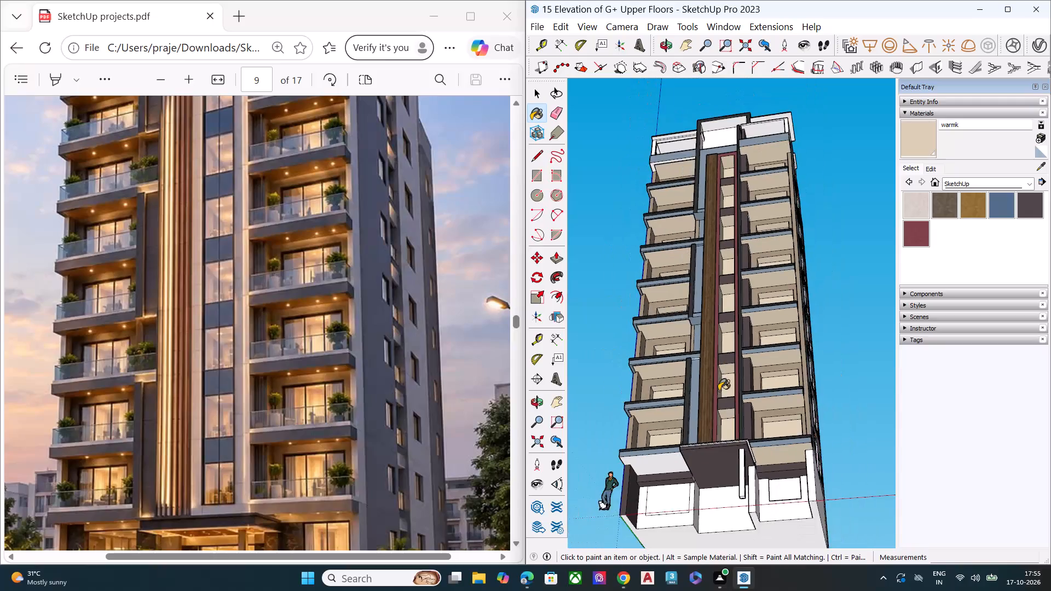
Examine the painted tower from below, from its front and from its left side wall.
middle_click_drag(753, 410, 736, 547)
right_click_drag(751, 418, 734, 515)
scroll(718, 387, "up", 1)
left_click(871, 316)
middle_click_drag(816, 314, 816, 332)
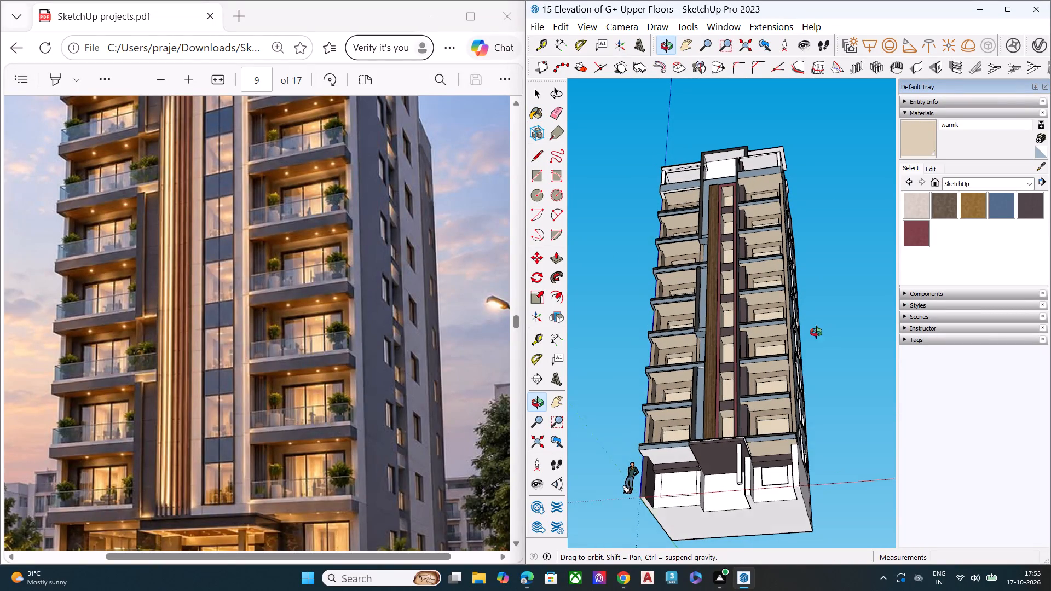
middle_click_drag(816, 332, 735, 521)
scroll(833, 525, "down", 1)
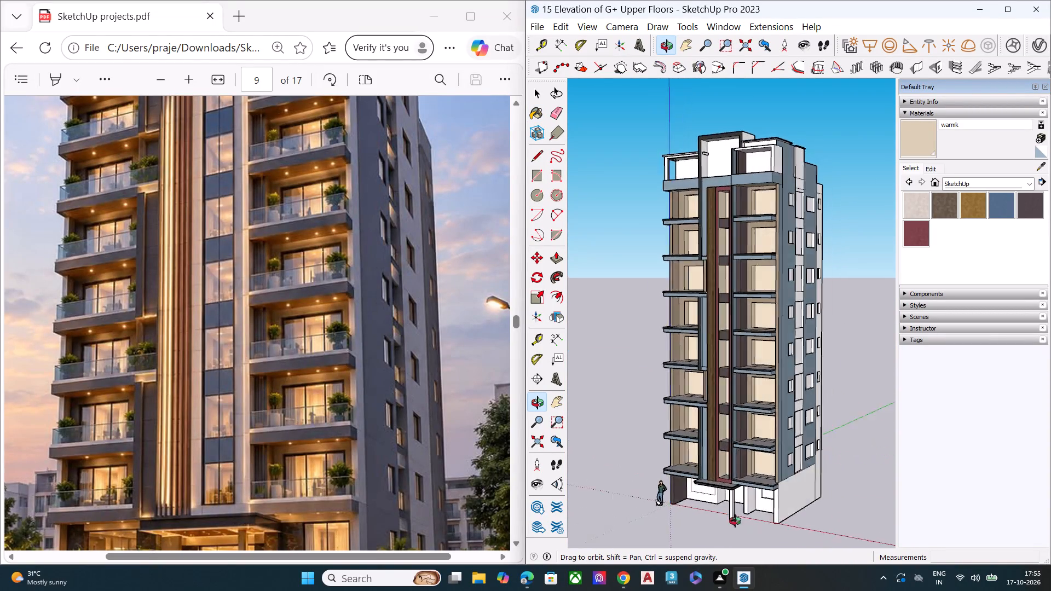
middle_click_drag(735, 521, 977, 537)
scroll(643, 489, "up", 1)
middle_click_drag(643, 489, 792, 390)
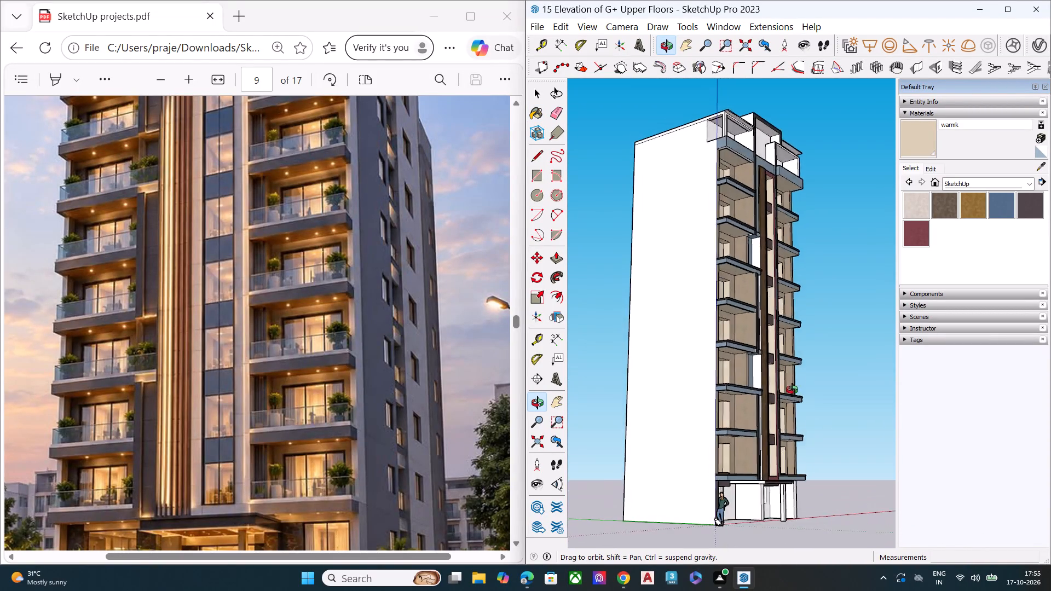
middle_click_drag(792, 390, 670, 506)
scroll(754, 118, "up", 6)
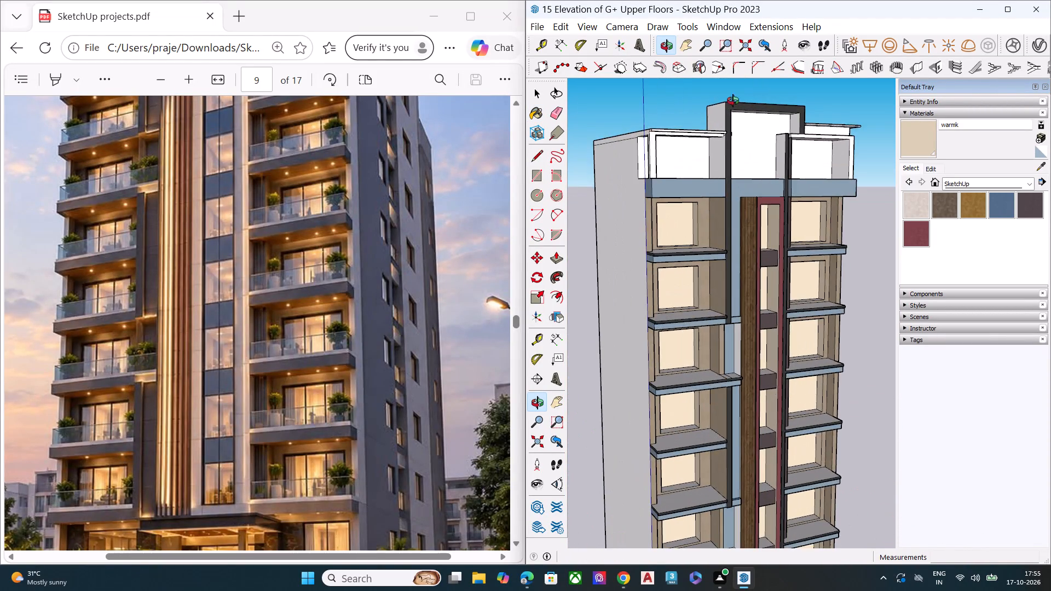
scroll(690, 175, "down", 4)
Import the PENTEK Slimmest Steel Sliding Door Window_1 (1) model from Downloads and place it in the left bay's topmost balcony.
left_click(530, 31)
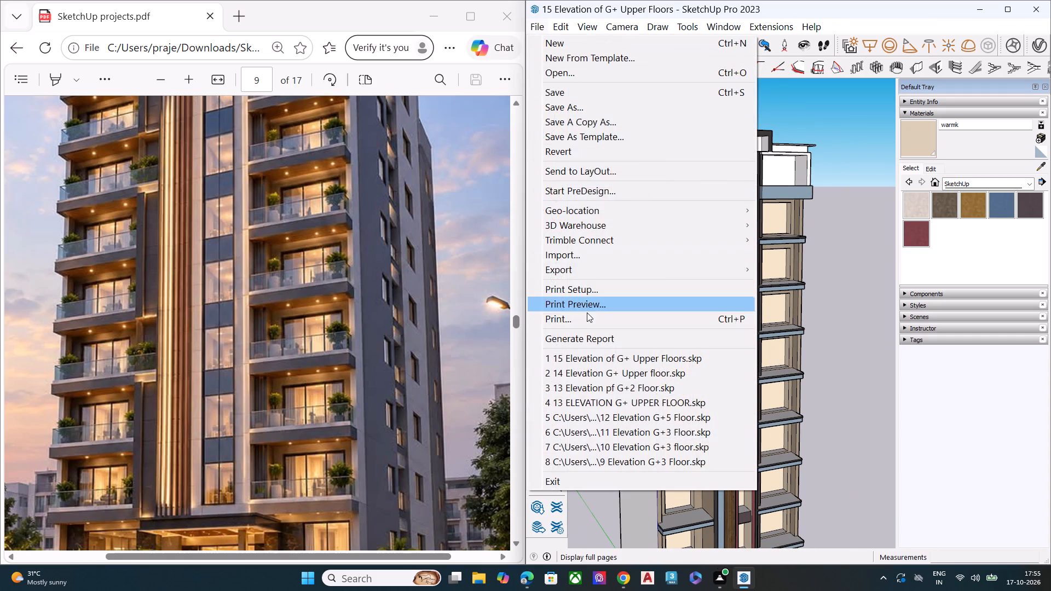
left_click(593, 260)
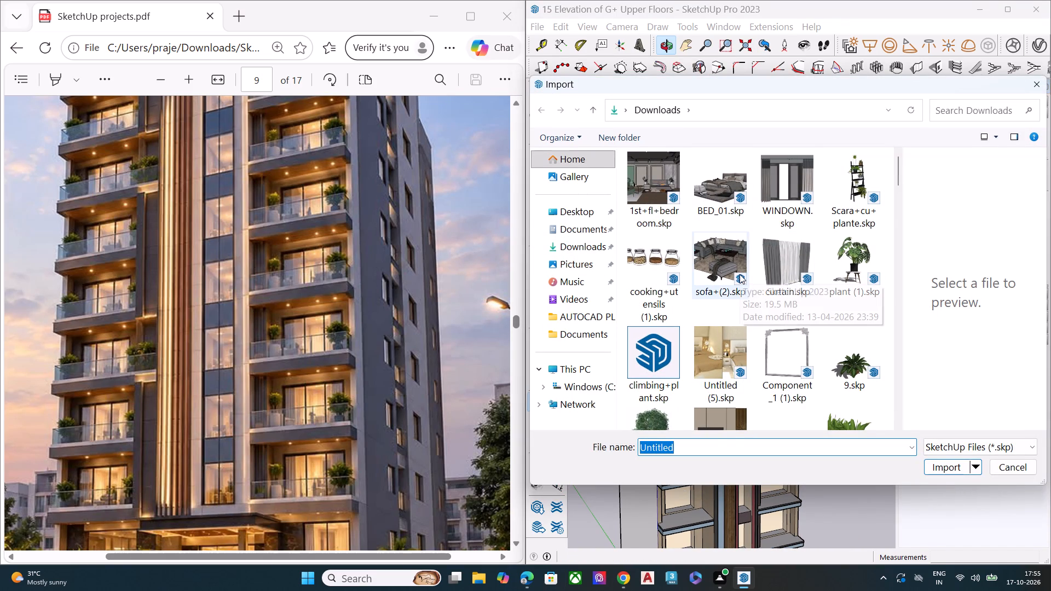
scroll(751, 263, "down", 5)
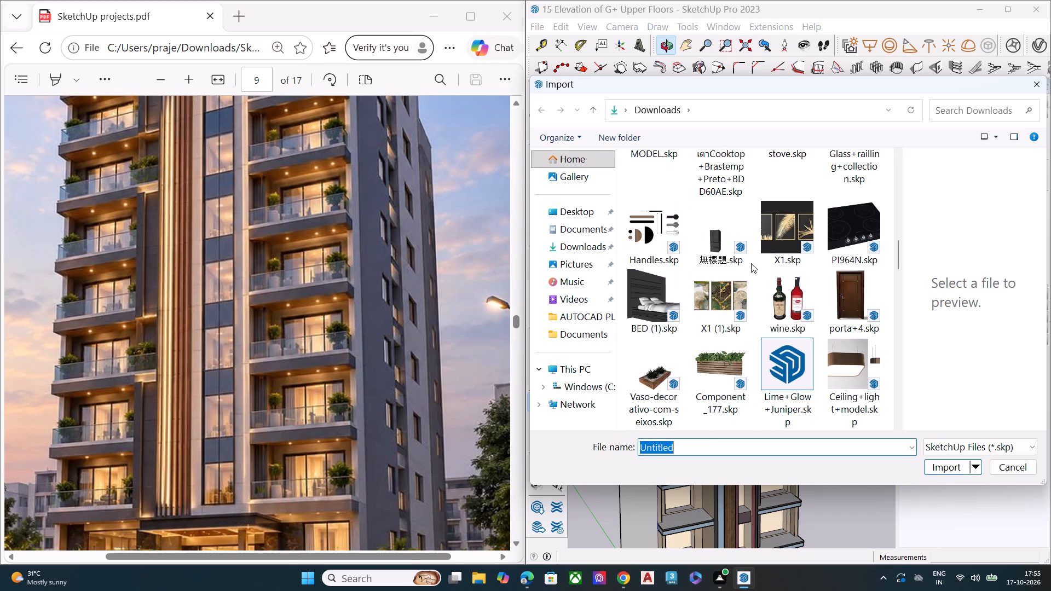
scroll(752, 263, "down", 2)
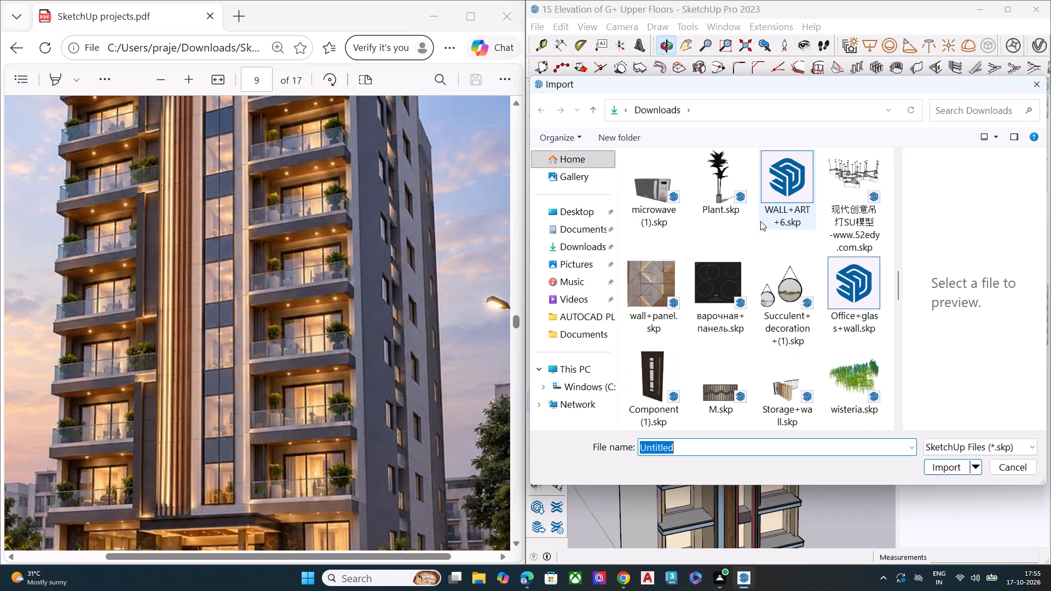
scroll(747, 231, "down", 3)
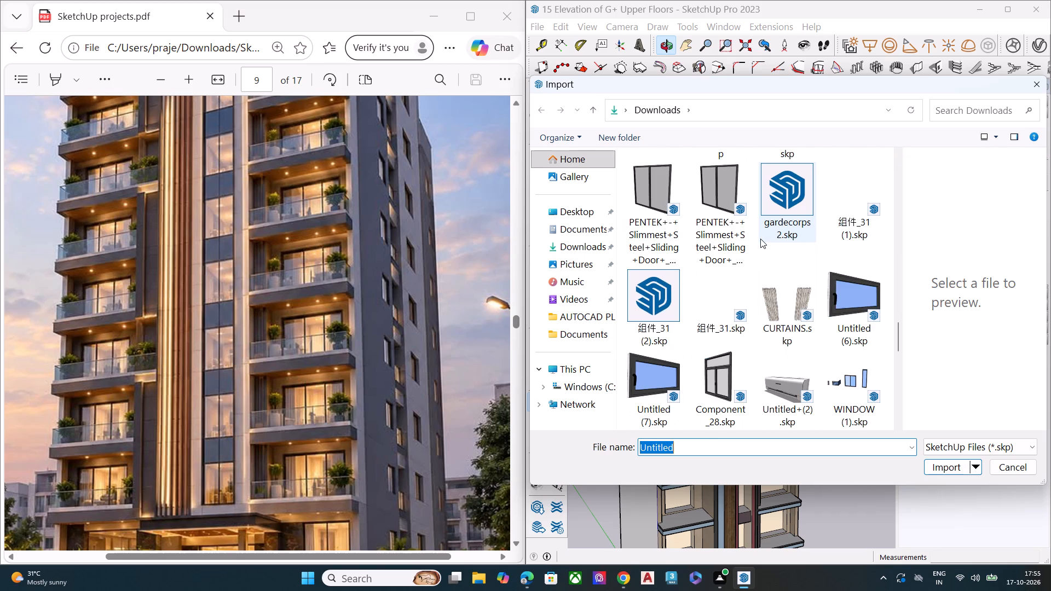
left_click(658, 191)
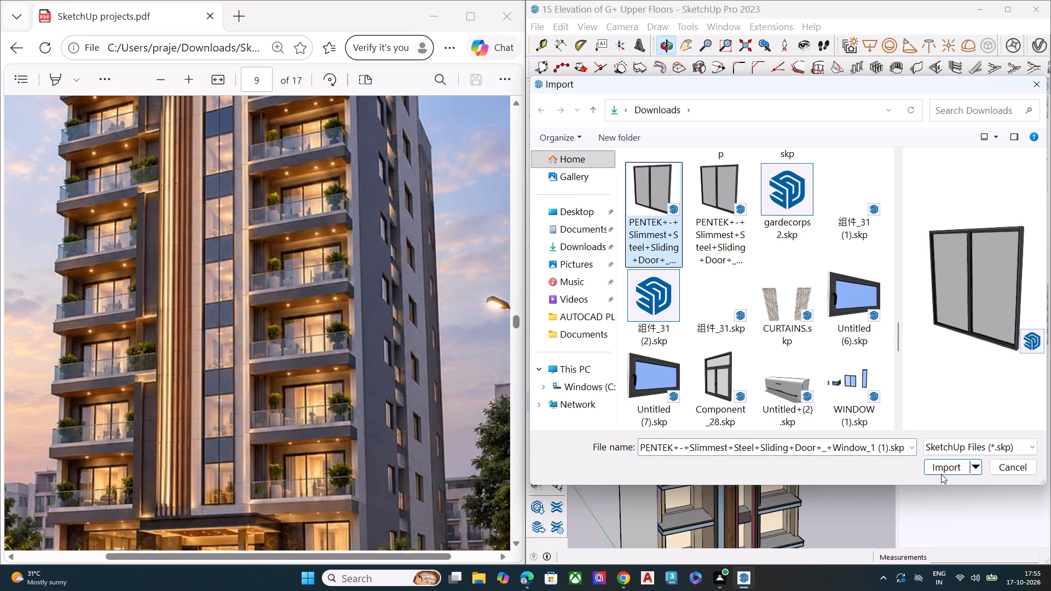
left_click(941, 474)
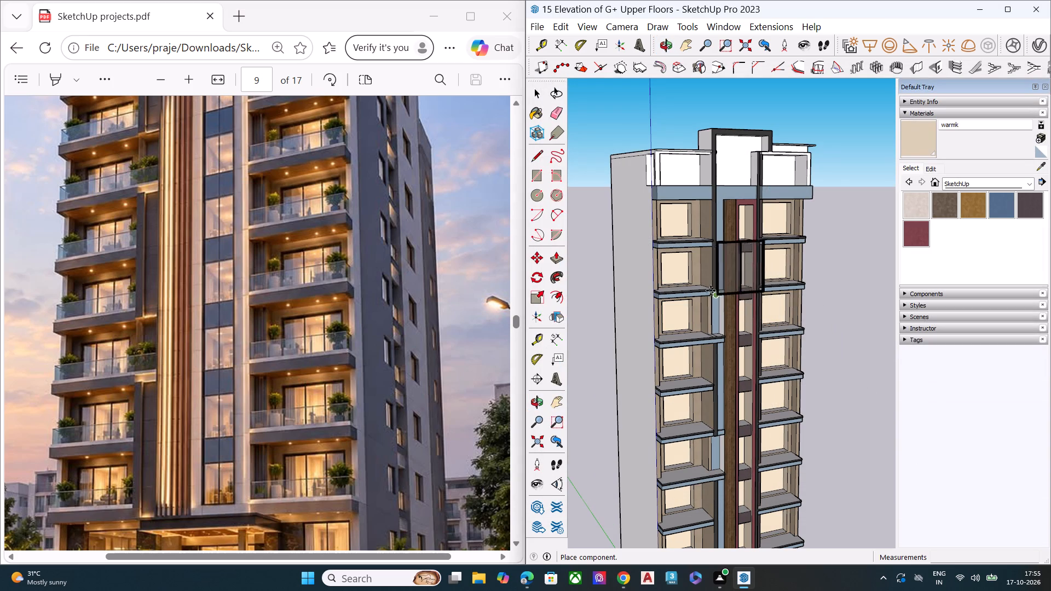
scroll(700, 270, "up", 8)
middle_click_drag(652, 209, 624, 380)
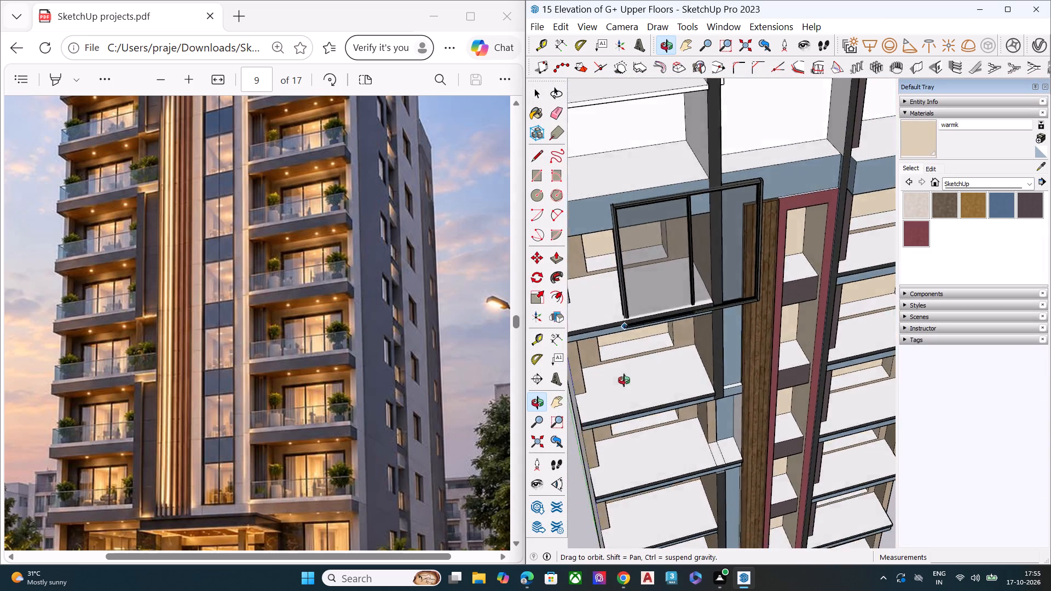
middle_click_drag(624, 380, 688, 344)
scroll(688, 333, "up", 2)
left_click(603, 267)
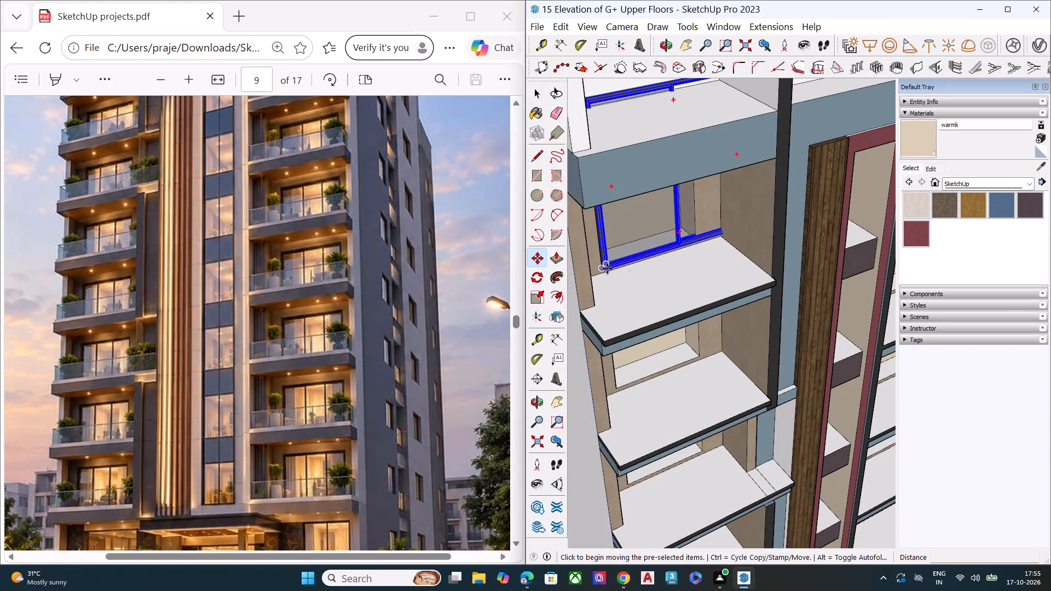
Scale the imported sliding window down uniformly so it is smaller than the left bay's topmost balcony opening.
middle_click_drag(671, 263, 633, 176)
scroll(632, 167, "up", 1)
scroll(662, 191, "down", 9)
scroll(704, 257, "down", 3)
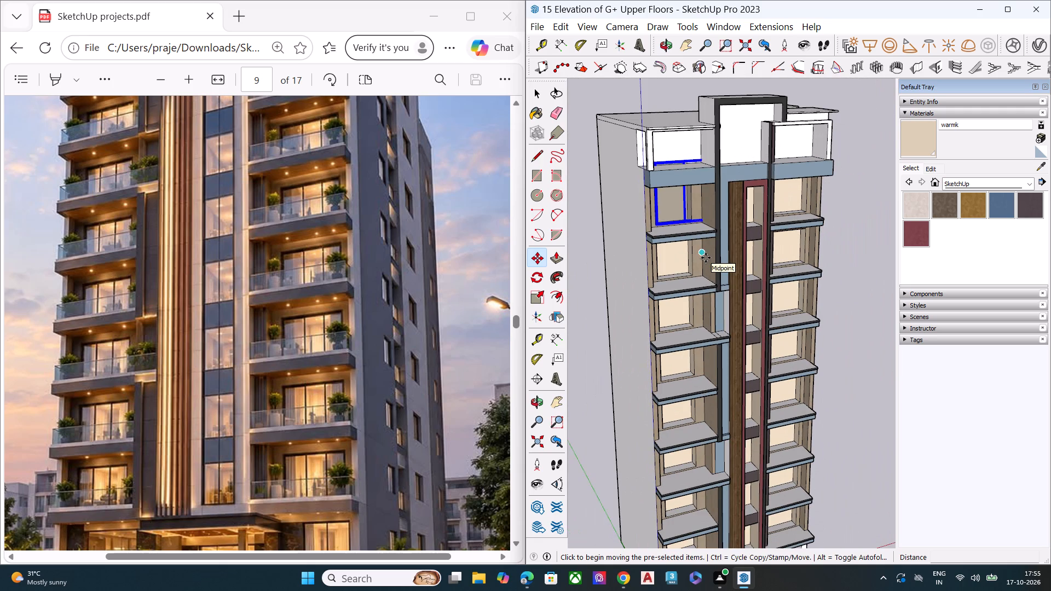
key("s")
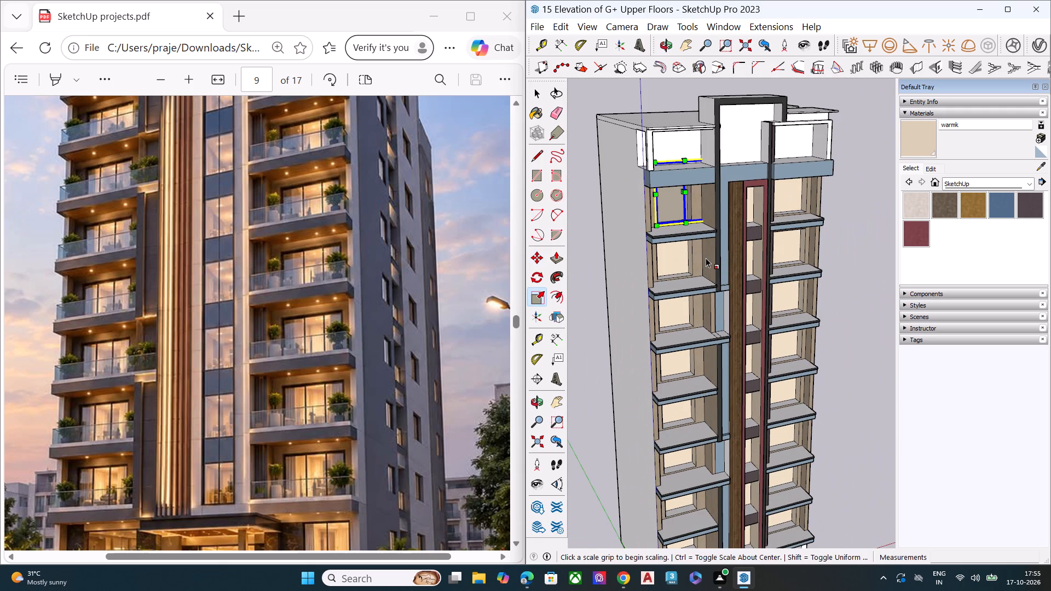
scroll(691, 189, "up", 6)
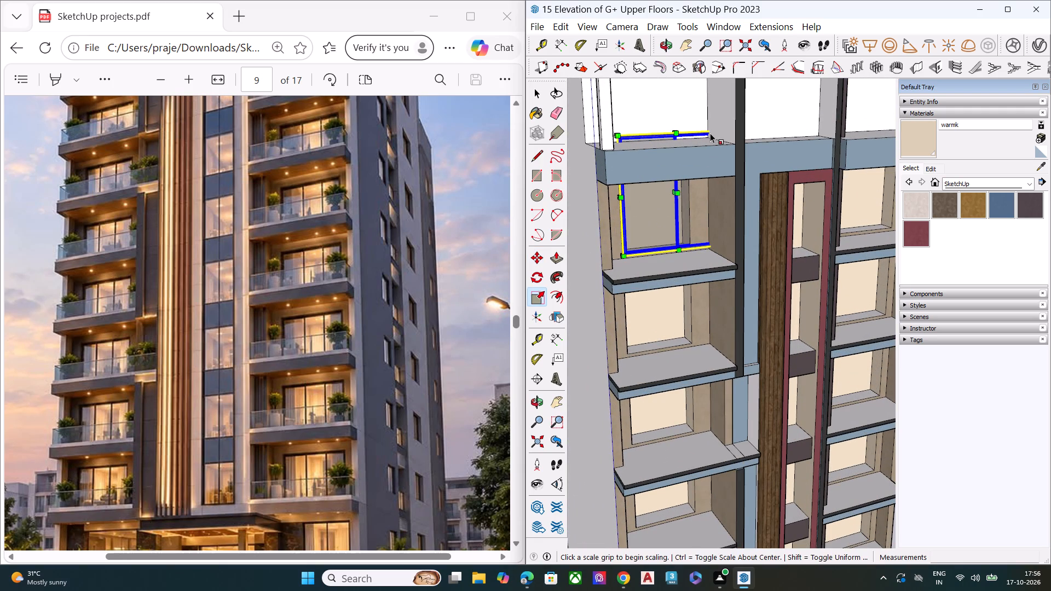
scroll(633, 142, "up", 3)
left_click(616, 132)
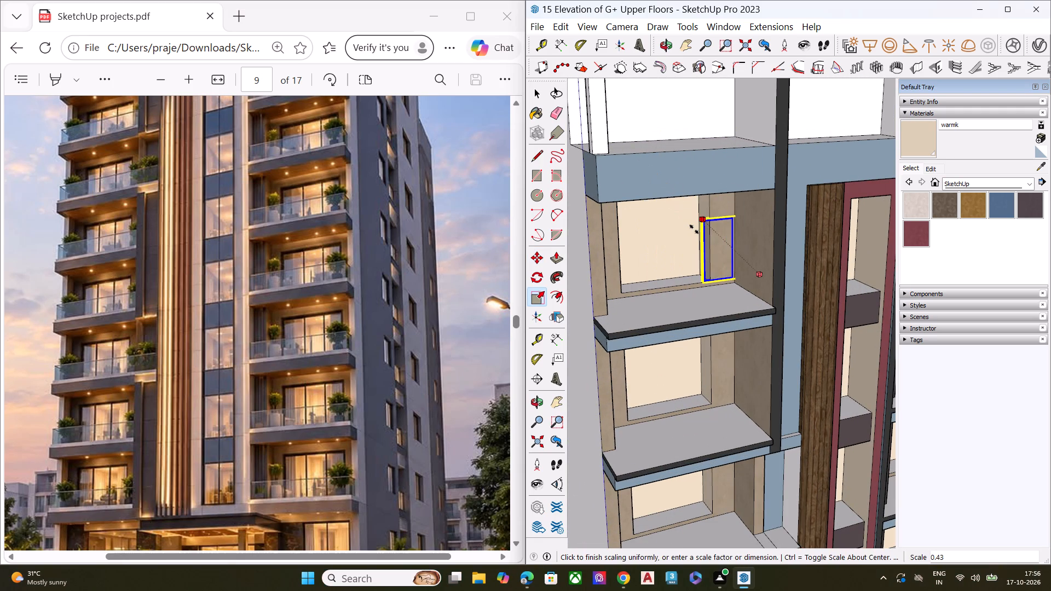
left_click(678, 220)
Move the sliding window to the lower-left corner of the left bay's topmost window opening.
middle_click_drag(691, 256, 674, 172)
scroll(674, 172, "up", 7)
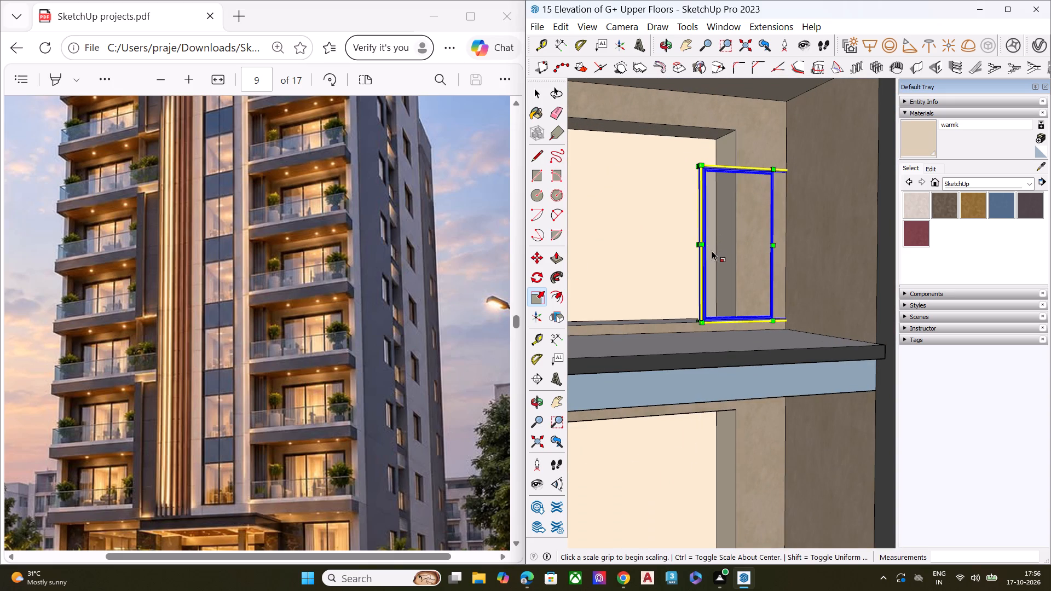
key("m")
scroll(712, 251, "up", 1)
scroll(721, 255, "down", 1)
scroll(749, 273, "up", 1)
scroll(757, 277, "down", 5)
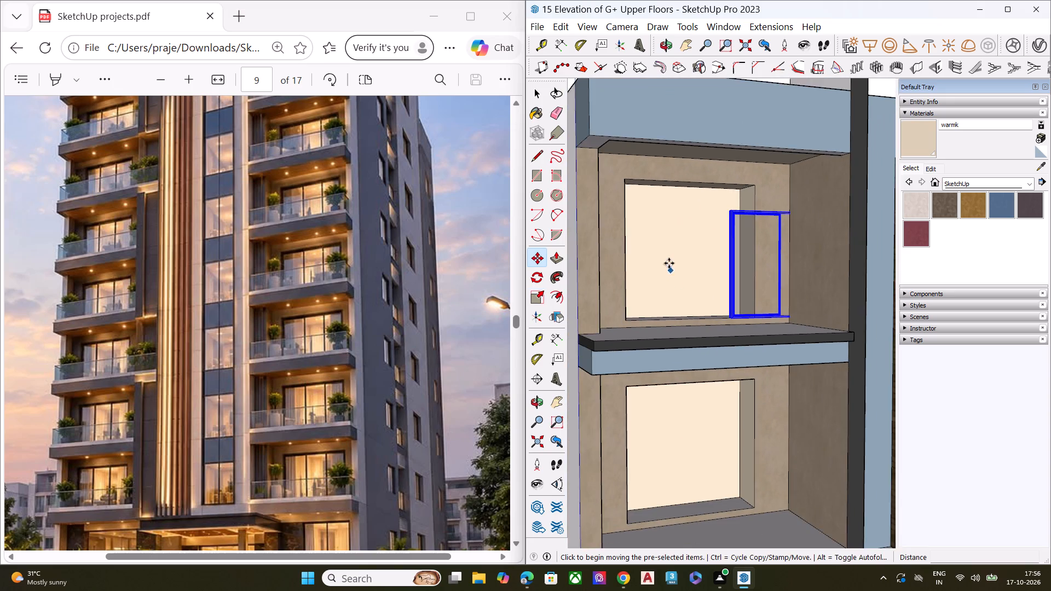
middle_click_drag(669, 263, 721, 347)
scroll(720, 347, "up", 11)
left_click(773, 313)
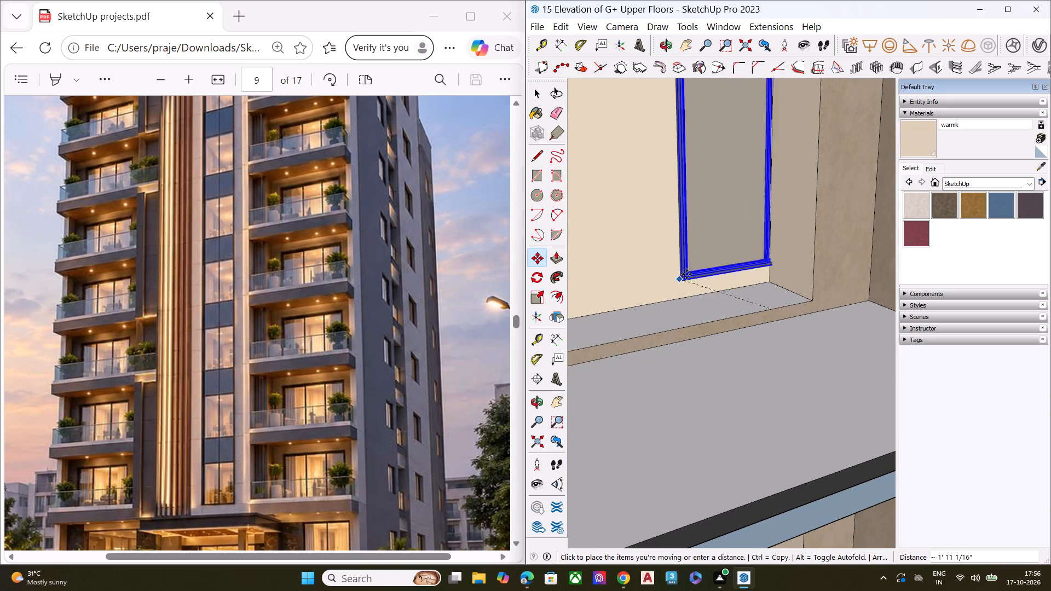
scroll(695, 274, "down", 3)
scroll(700, 275, "up", 2)
scroll(706, 278, "down", 1)
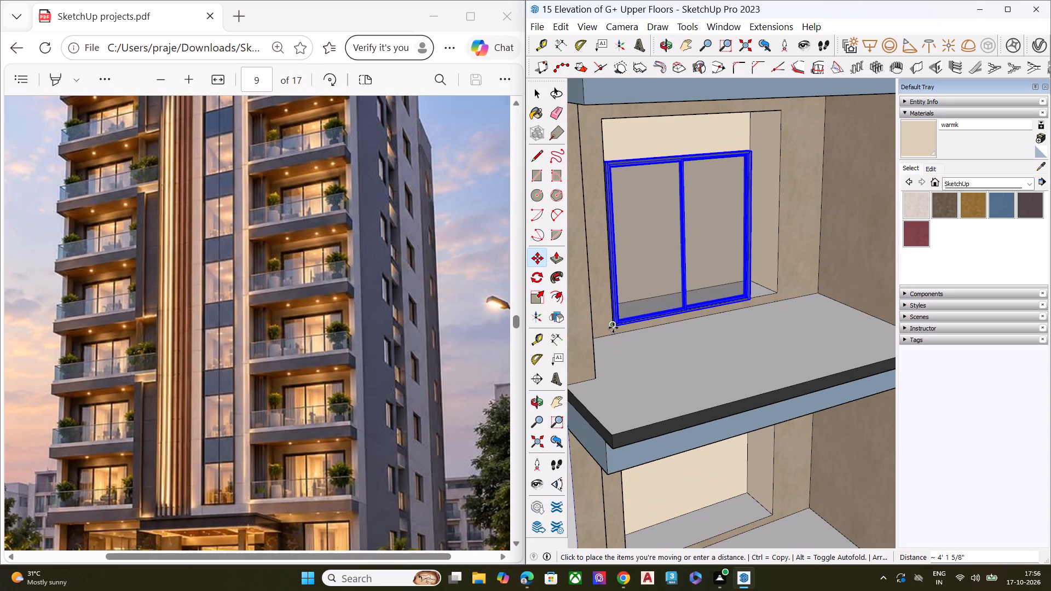
left_click(613, 328)
Enlarge the sliding window uniformly by about 1.12 and in height by about 1.11 to reach the opening's top edge.
scroll(729, 350, "down", 1)
middle_click_drag(726, 350, 704, 317)
scroll(703, 309, "up", 1)
key("space")
type("s")
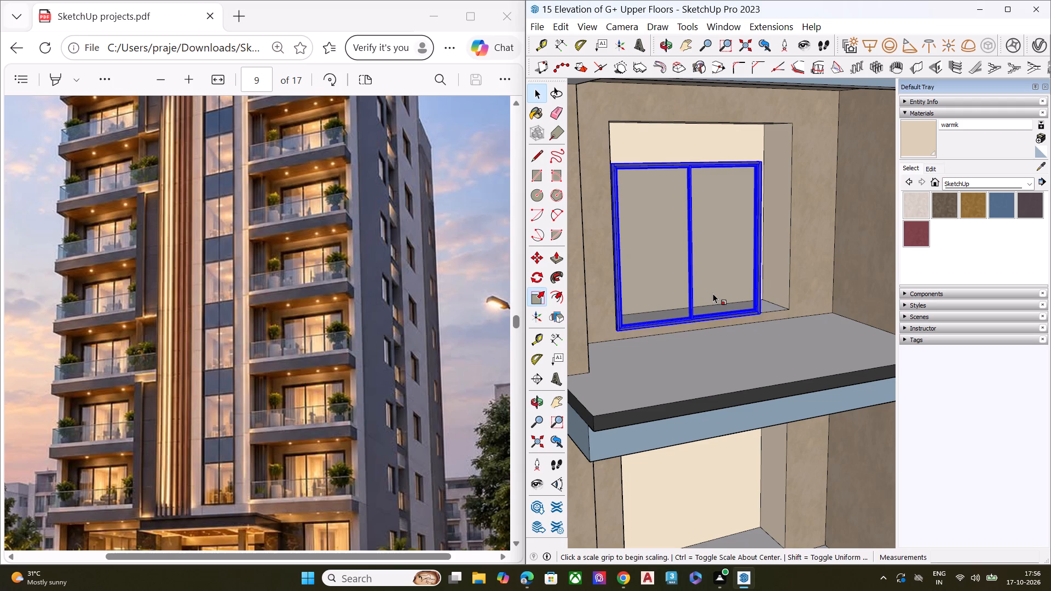
scroll(701, 151, "up", 2)
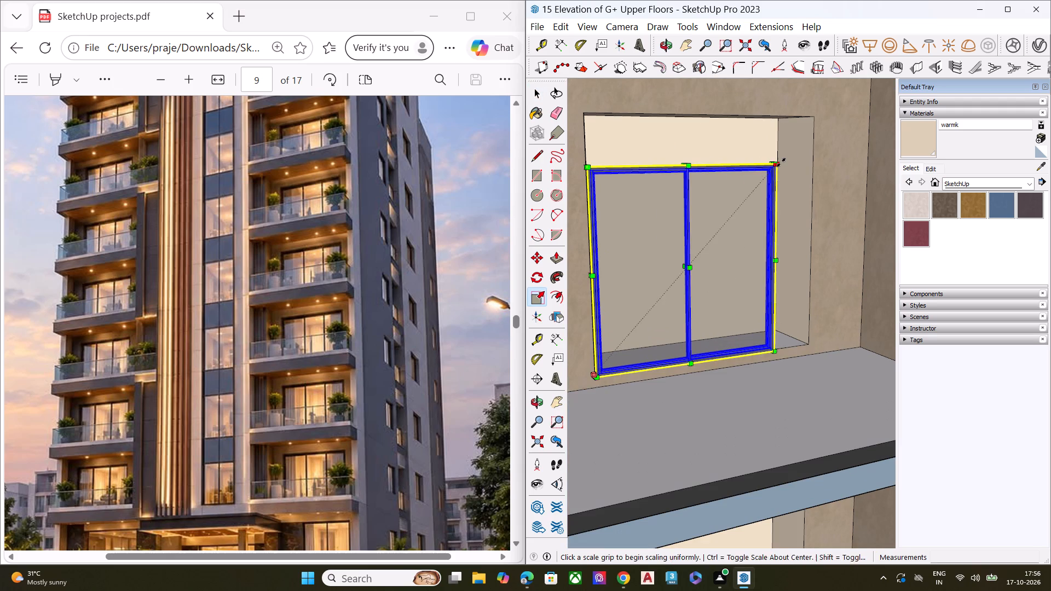
left_click(781, 163)
left_click(789, 134)
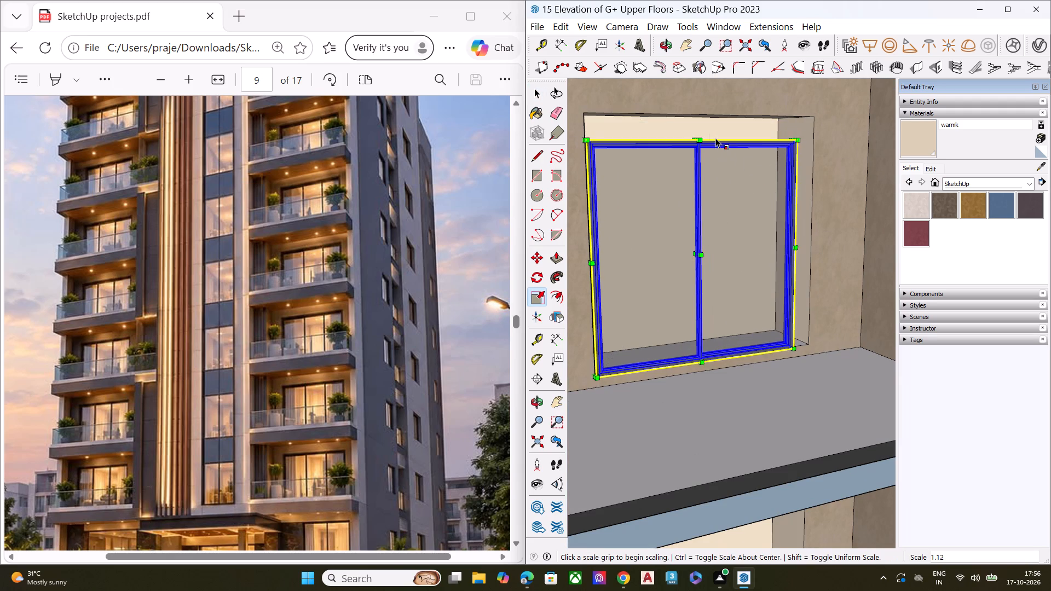
scroll(703, 130, "up", 7)
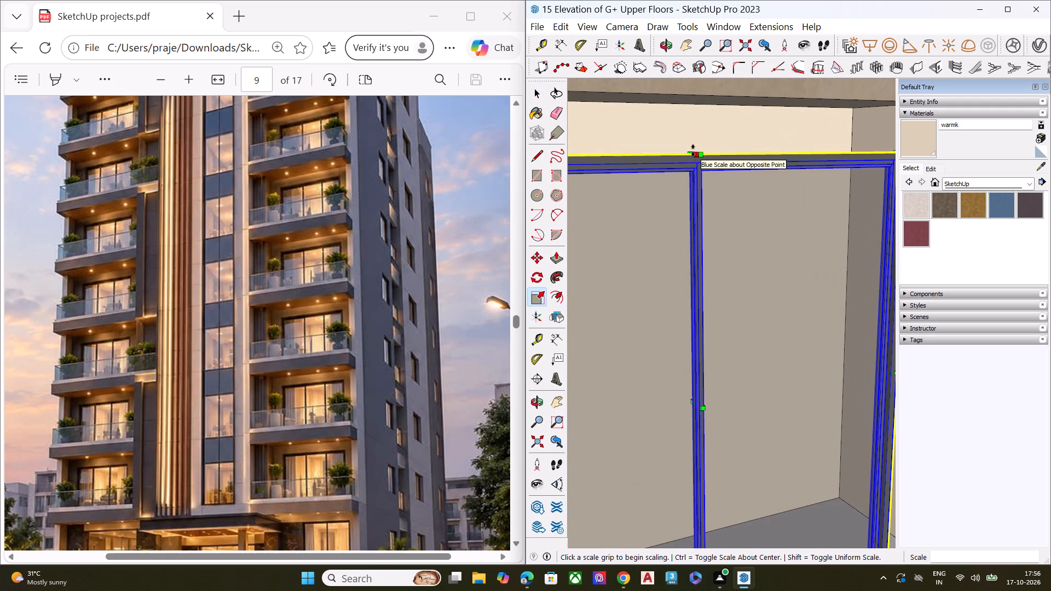
left_click(693, 150)
left_click(704, 94)
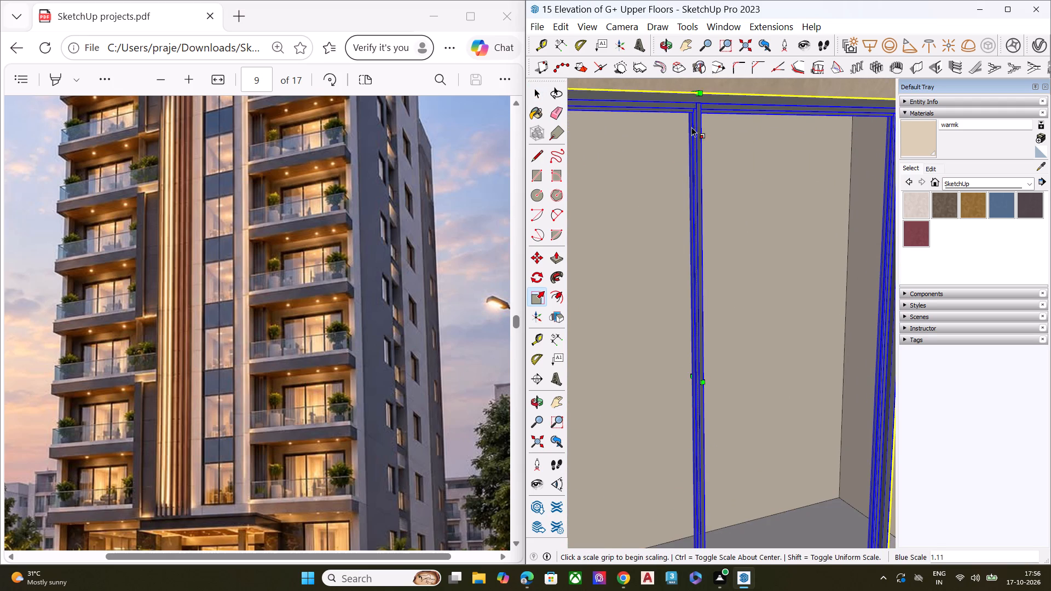
Stretch the sliding window's width to the right edge of the topmost balcony's window opening.
scroll(688, 136, "down", 3)
scroll(685, 138, "up", 2)
scroll(683, 140, "down", 5)
scroll(683, 140, "up", 1)
scroll(683, 140, "down", 7)
middle_click_drag(797, 229, 593, 239)
scroll(592, 238, "up", 3)
scroll(619, 216, "down", 4)
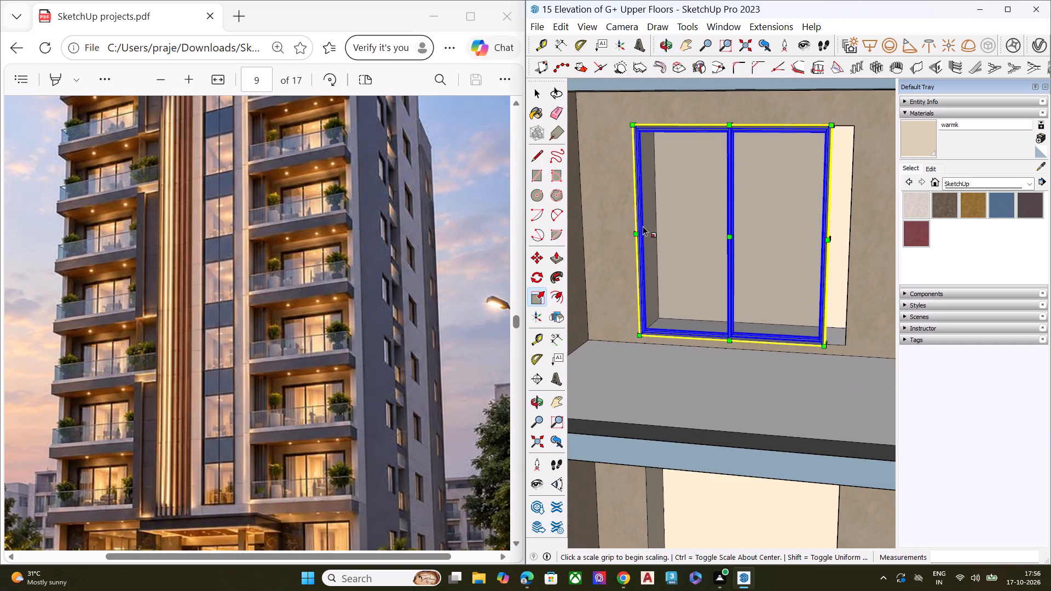
middle_click_drag(823, 248, 742, 254)
scroll(766, 254, "up", 5)
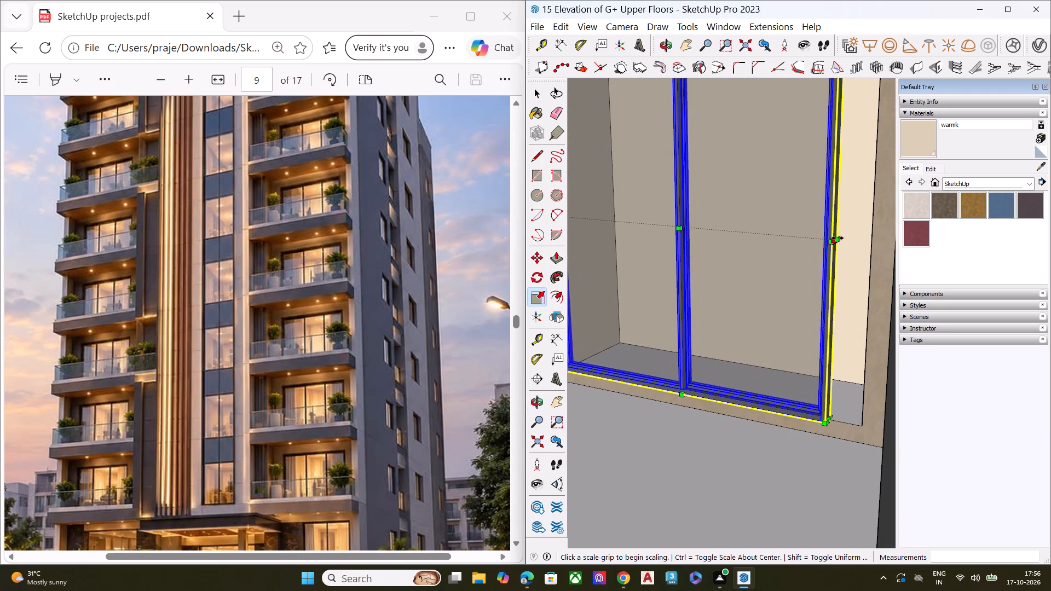
left_click(838, 238)
left_click(875, 247)
Move the sliding window back about 1 1/2" from its lower-left corner so its frame sits in the wall opening.
scroll(846, 250, "down", 6)
scroll(757, 334, "up", 3)
scroll(751, 340, "down", 3)
scroll(750, 340, "up", 1)
scroll(744, 345, "down", 2)
scroll(740, 348, "up", 3)
middle_click_drag(754, 332, 782, 265)
scroll(782, 265, "up", 4)
scroll(781, 304, "down", 1)
scroll(781, 305, "up", 3)
middle_click_drag(782, 308, 834, 259)
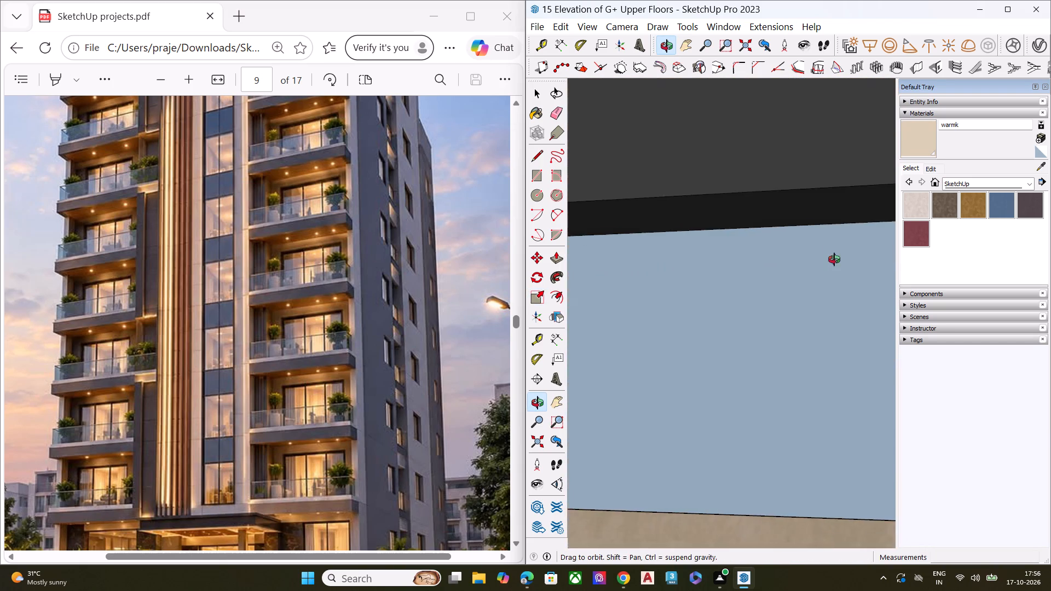
middle_click_drag(834, 259, 869, 314)
scroll(869, 314, "up", 8)
middle_click_drag(806, 311, 938, 263)
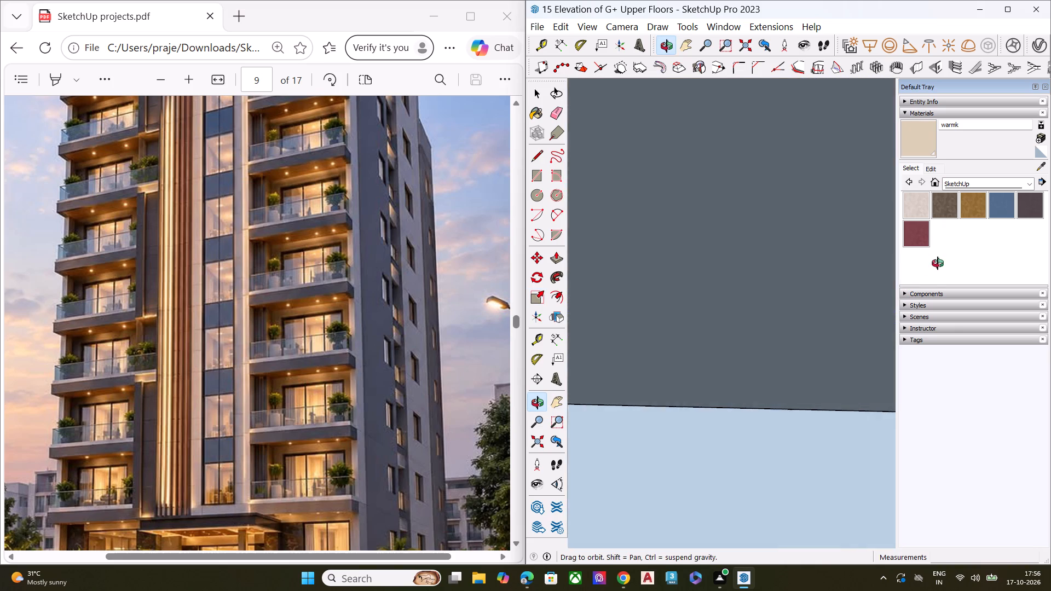
middle_click_drag(938, 263, 931, 299)
scroll(849, 286, "down", 7)
scroll(849, 286, "up", 1)
scroll(849, 286, "down", 9)
scroll(848, 288, "up", 2)
scroll(848, 288, "down", 2)
middle_click_drag(738, 297, 748, 310)
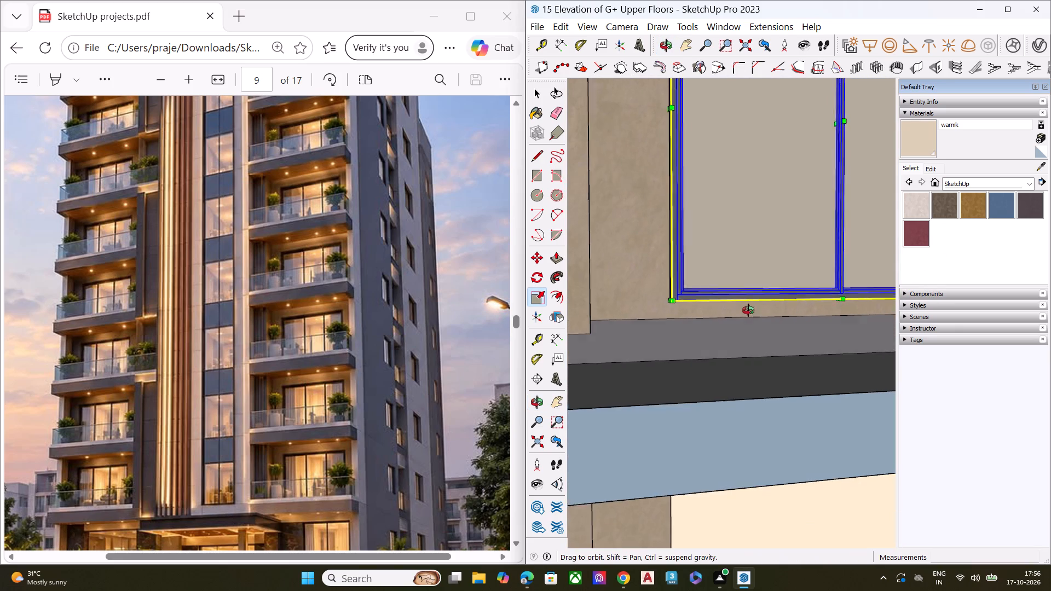
middle_click_drag(748, 310, 822, 428)
scroll(697, 246, "up", 9)
key("m")
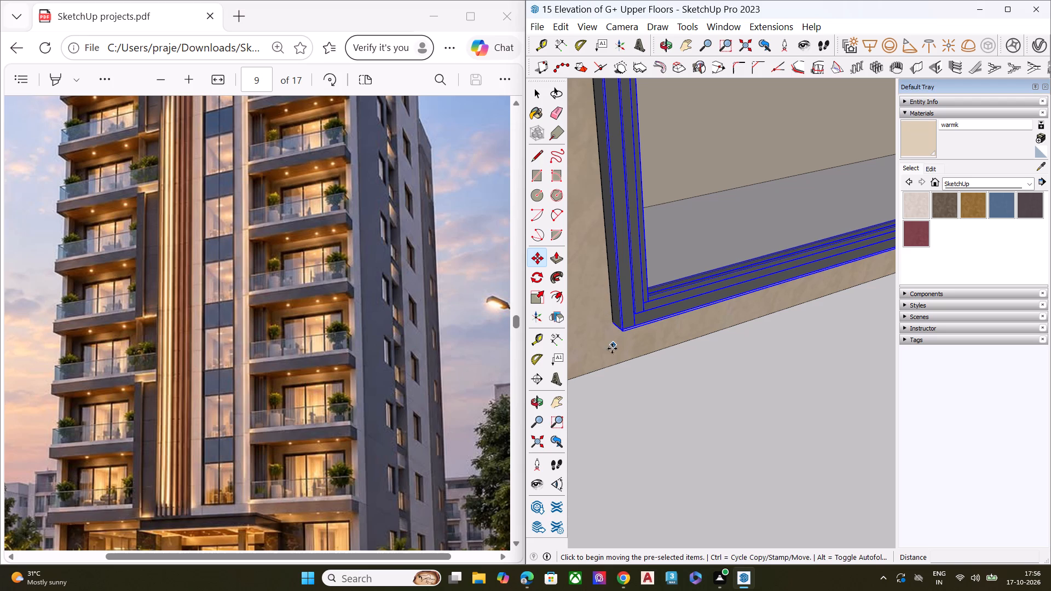
left_click(626, 336)
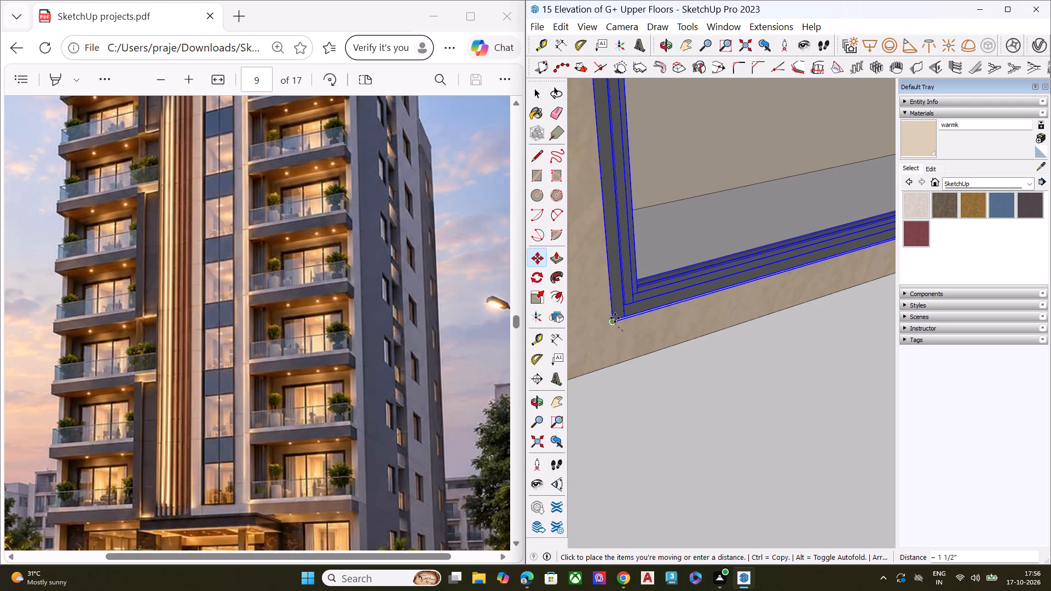
left_click(615, 321)
Examine from several angles how the sliding window sits in the left bay's topmost opening, and deselect it.
scroll(623, 269, "down", 2)
scroll(623, 269, "up", 1)
scroll(624, 269, "down", 6)
scroll(632, 264, "up", 1)
scroll(634, 263, "down", 5)
scroll(650, 248, "up", 1)
scroll(650, 249, "down", 14)
scroll(662, 250, "up", 1)
scroll(662, 250, "down", 7)
middle_click_drag(671, 280, 639, 207)
scroll(655, 147, "up", 4)
scroll(662, 128, "down", 1)
scroll(662, 128, "up", 6)
middle_click_drag(682, 139, 702, 100)
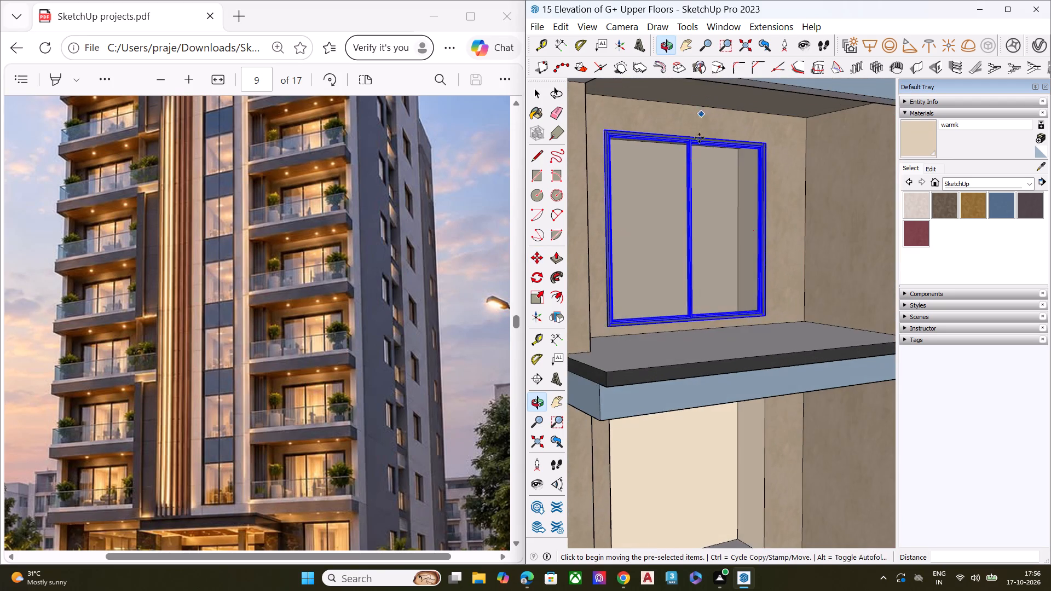
scroll(697, 147, "up", 8)
middle_click_drag(694, 154, 775, 65)
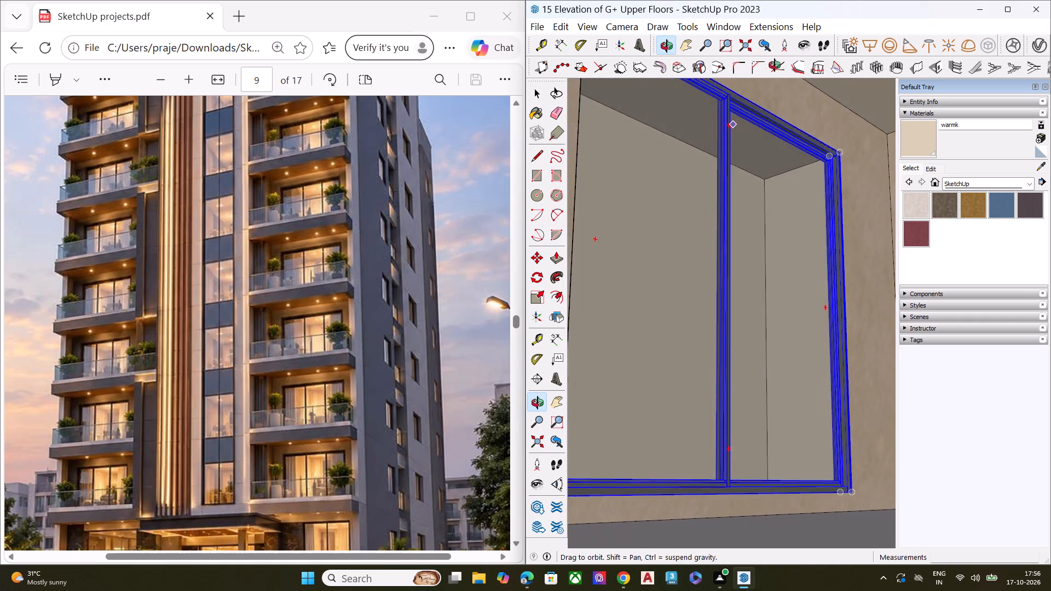
middle_click_drag(775, 65, 767, 152)
scroll(779, 139, "down", 8)
middle_click_drag(797, 177, 655, 181)
scroll(734, 190, "down", 5)
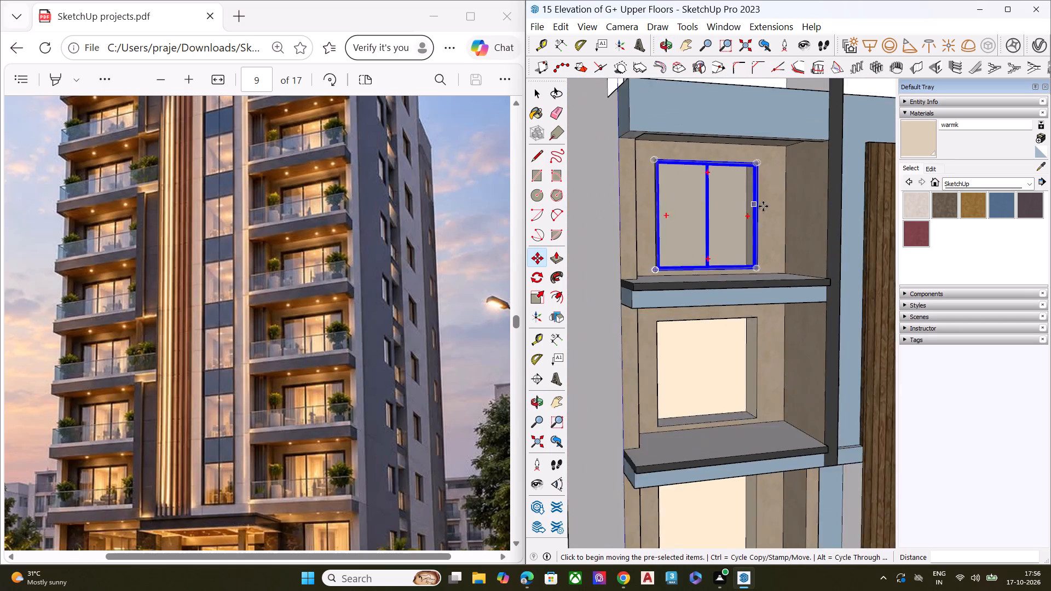
scroll(763, 206, "down", 3)
key("space")
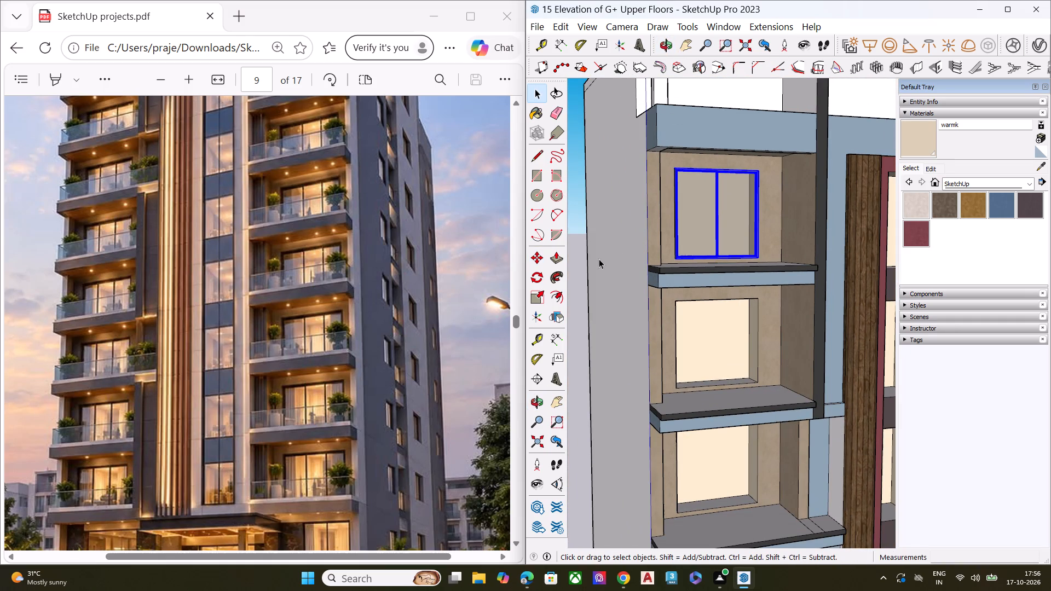
left_click(575, 265)
scroll(585, 277, "down", 6)
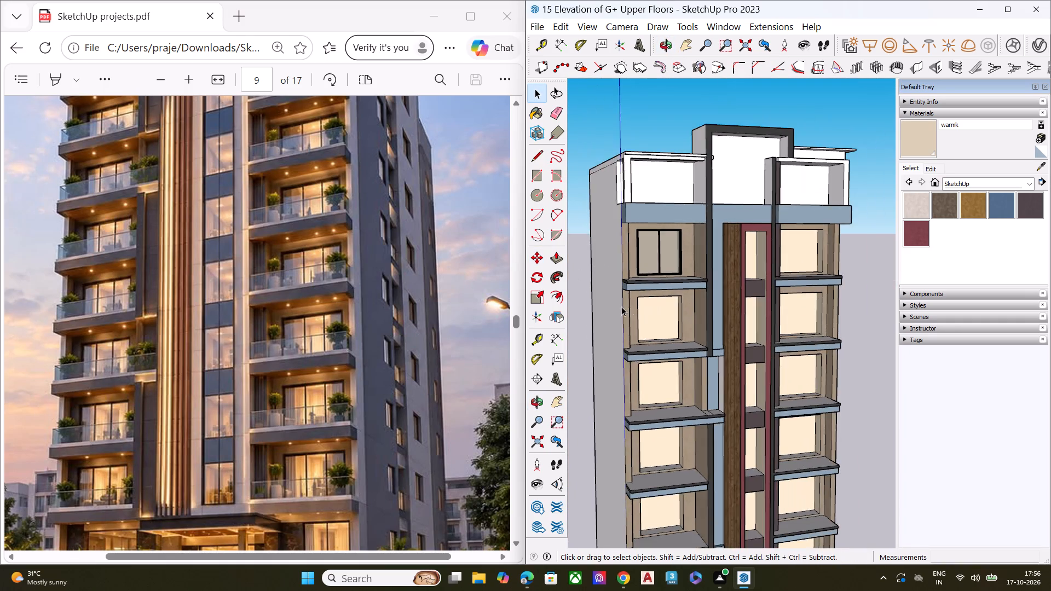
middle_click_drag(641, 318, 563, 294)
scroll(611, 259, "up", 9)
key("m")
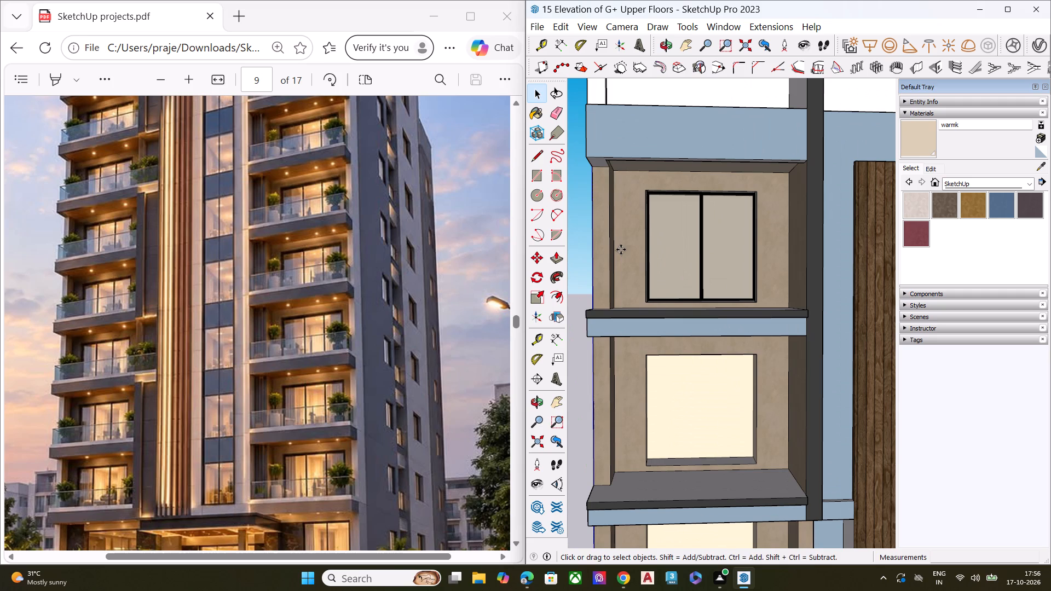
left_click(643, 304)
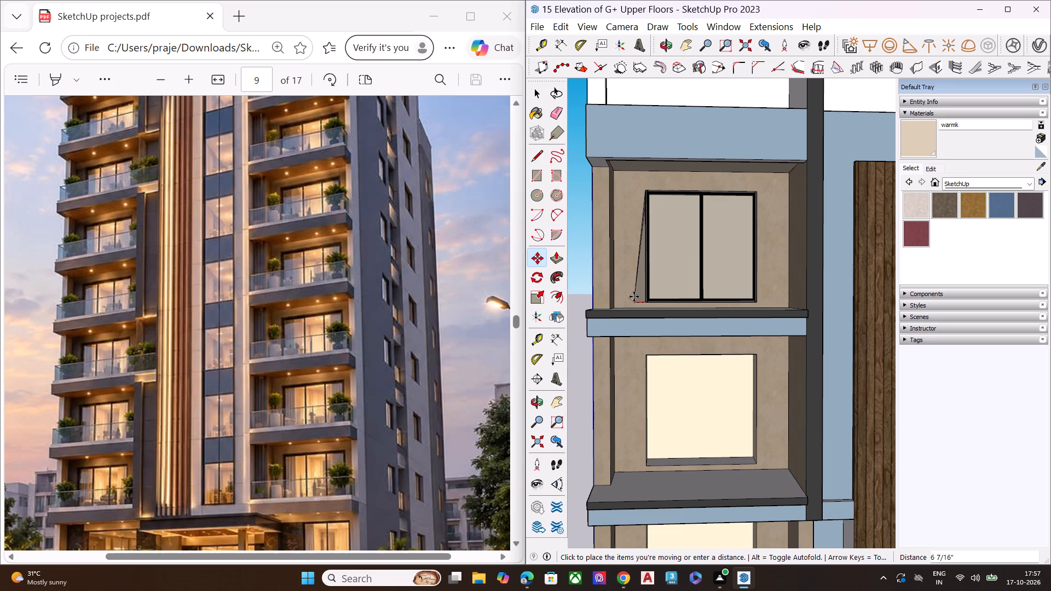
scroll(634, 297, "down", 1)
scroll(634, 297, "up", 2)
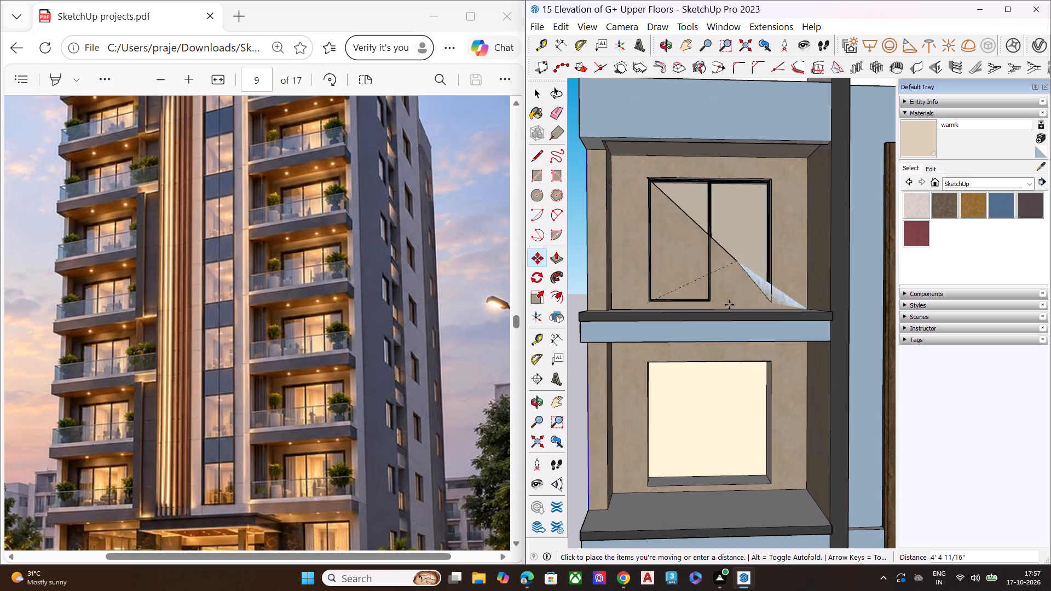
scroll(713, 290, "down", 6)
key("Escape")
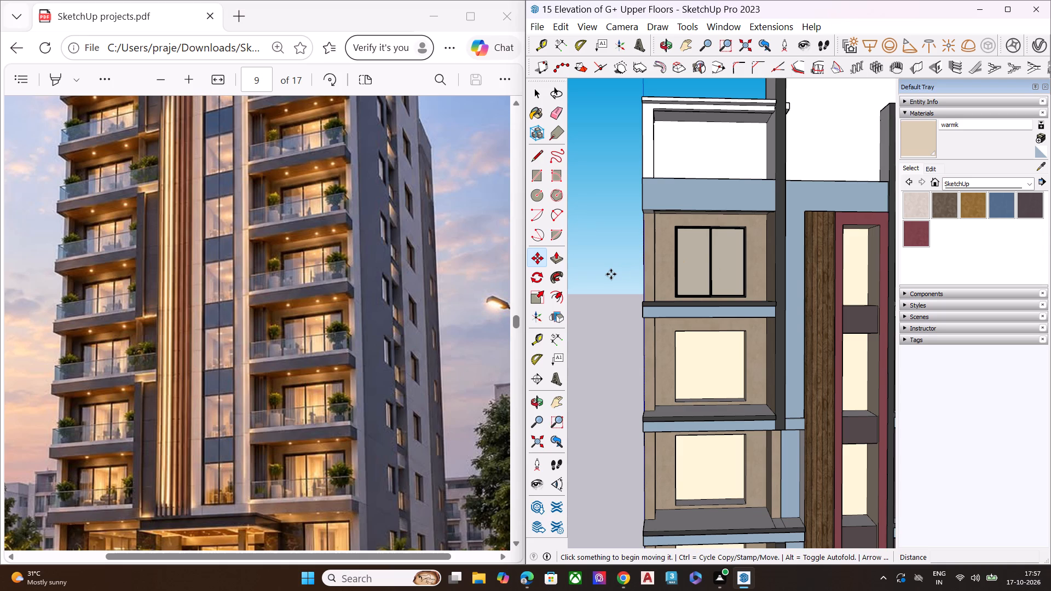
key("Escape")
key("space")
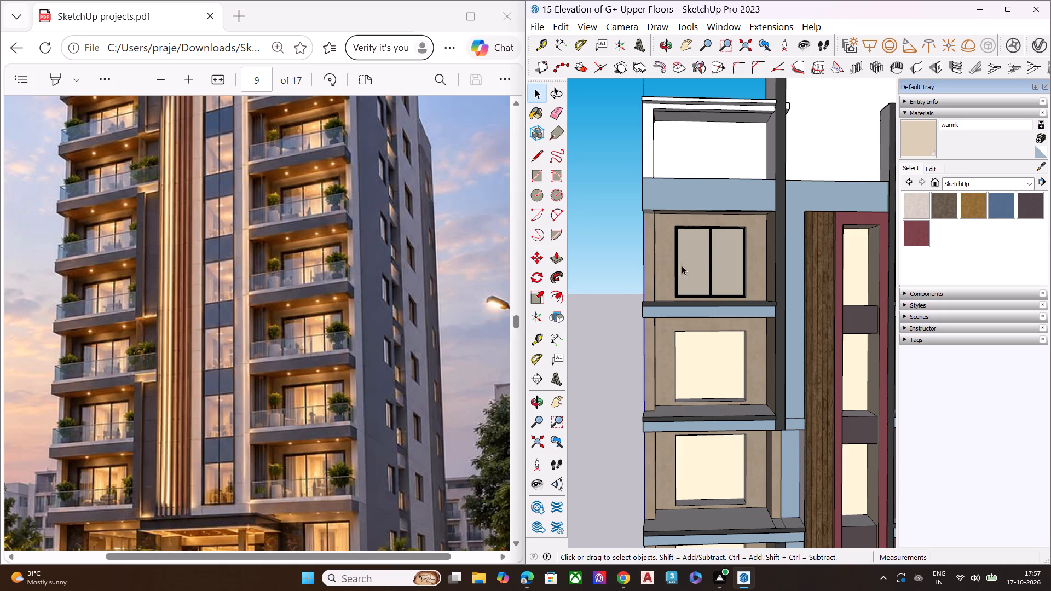
Copy the topmost sliding window down one floor into the left bay's second opening, using the side pier's bottom corners as reference points.
left_click(708, 255)
scroll(702, 263, "up", 6)
key("m")
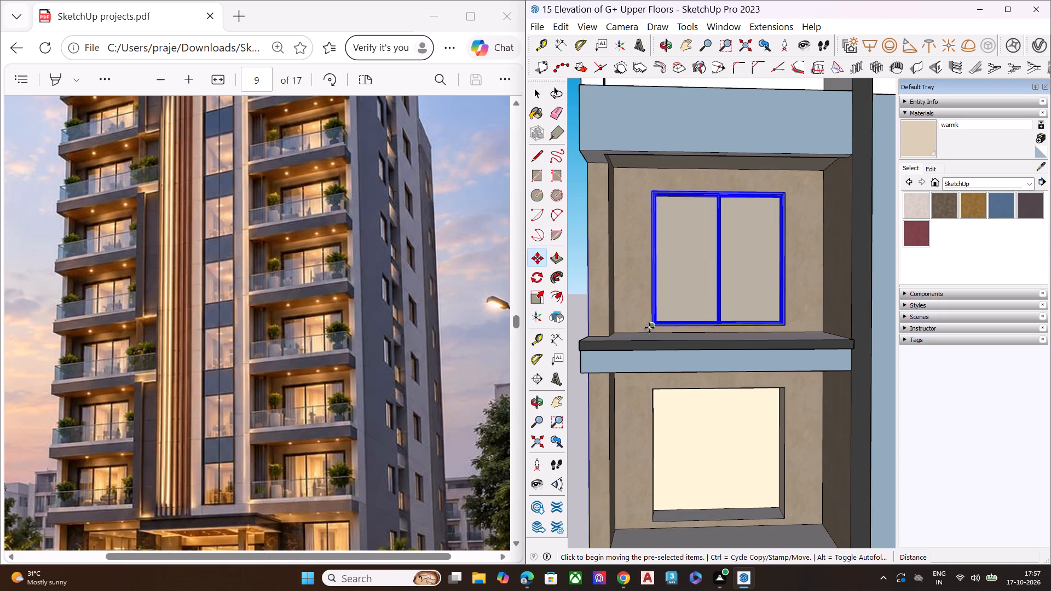
left_click(587, 335)
scroll(657, 287, "down", 8)
scroll(637, 415, "up", 2)
scroll(636, 422, "down", 1)
scroll(635, 423, "up", 3)
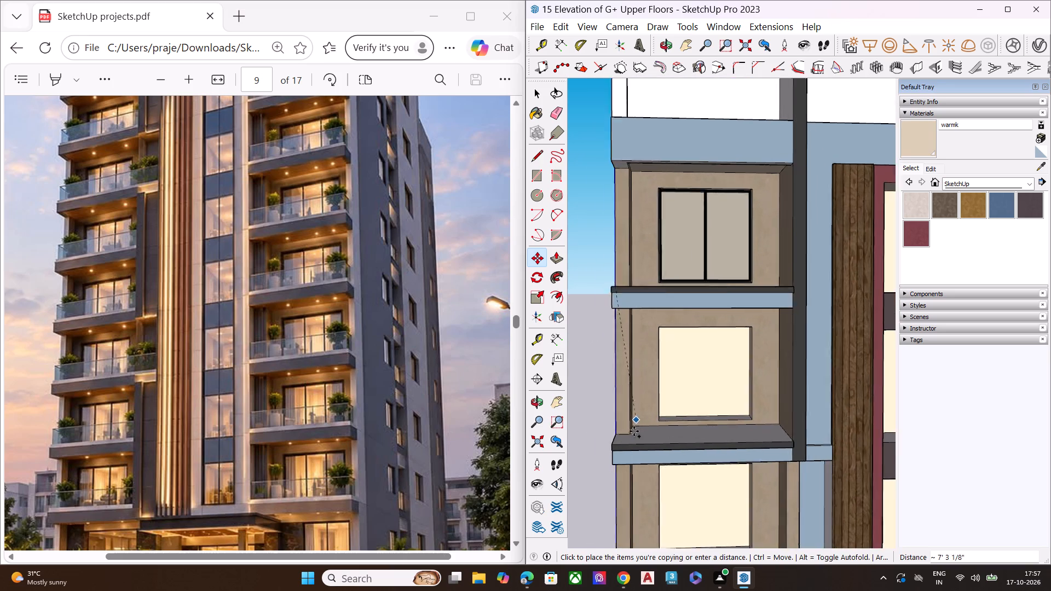
scroll(634, 431, "up", 4)
left_click(605, 433)
scroll(634, 334, "down", 4)
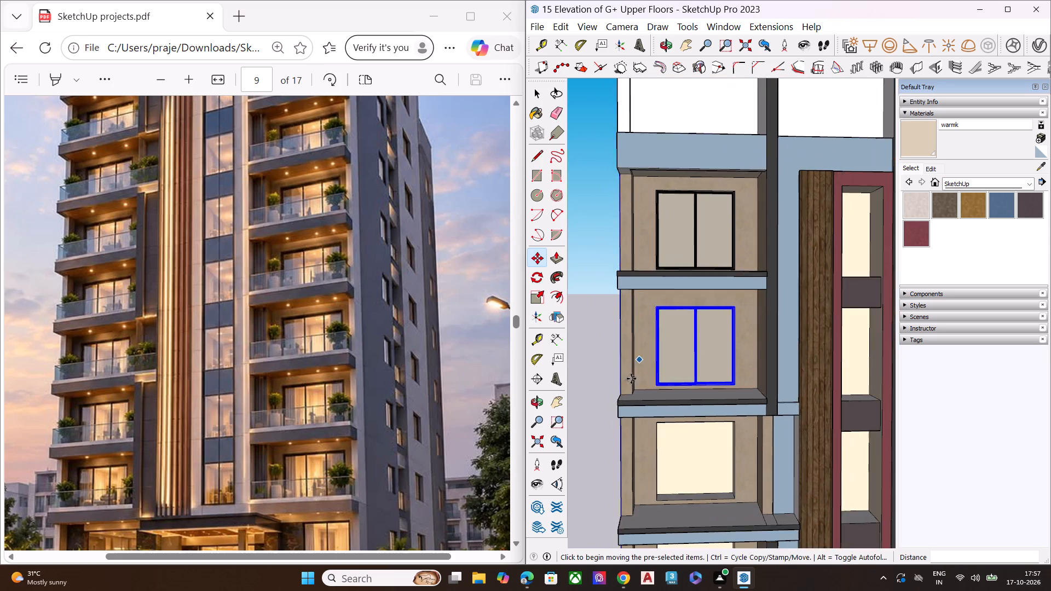
Copy the second-row sliding window down one floor into the left bay's third opening, using the side pier's bottom corners as reference points.
scroll(631, 379, "down", 2)
scroll(612, 397, "up", 1)
scroll(611, 397, "down", 2)
scroll(611, 398, "up", 3)
left_click(622, 391)
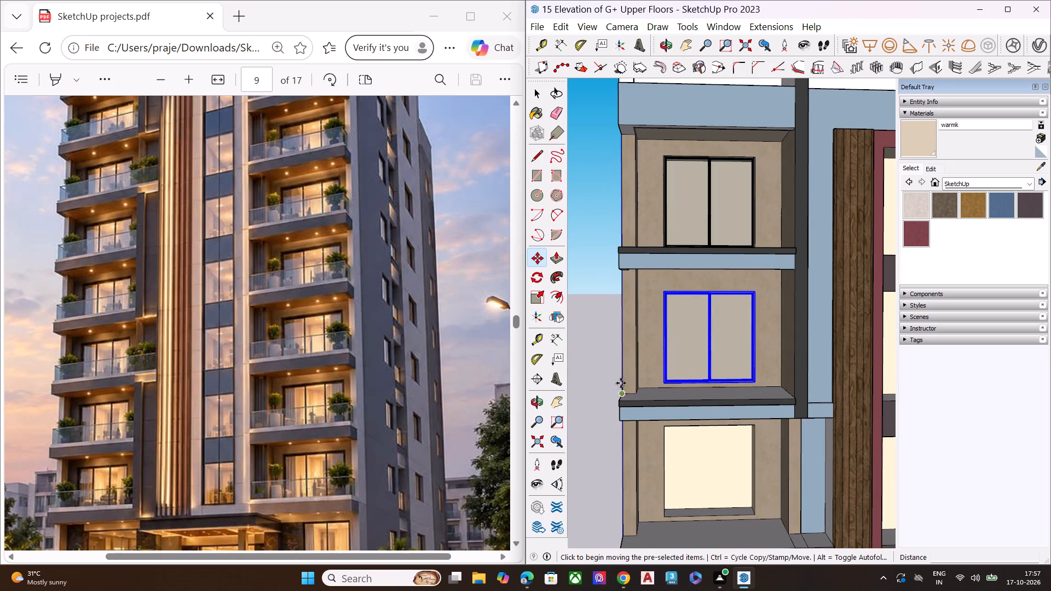
scroll(621, 309, "down", 5)
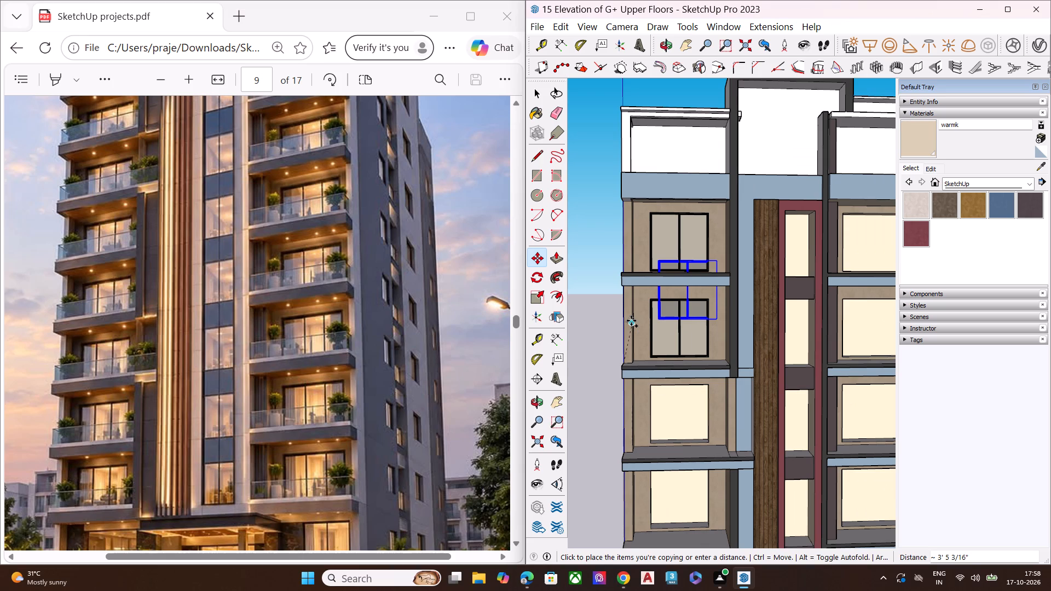
scroll(631, 321, "down", 4)
scroll(616, 388, "up", 8)
left_click(633, 432)
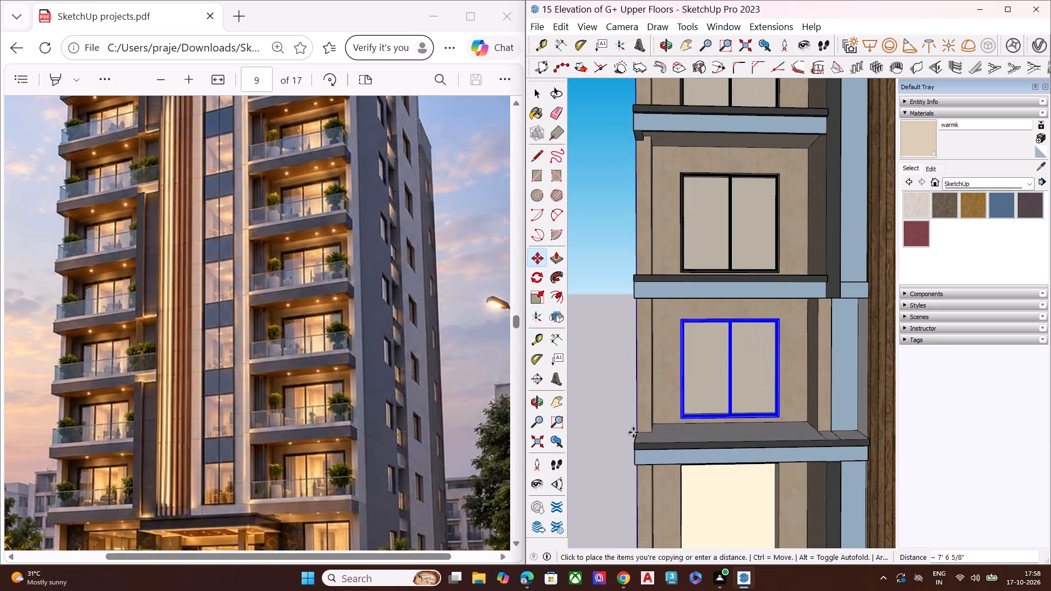
Copy the third sliding window by its lower-left corner to the lower-left corner of the left bay's fourth opening.
scroll(629, 395, "down", 7)
scroll(645, 407, "up", 7)
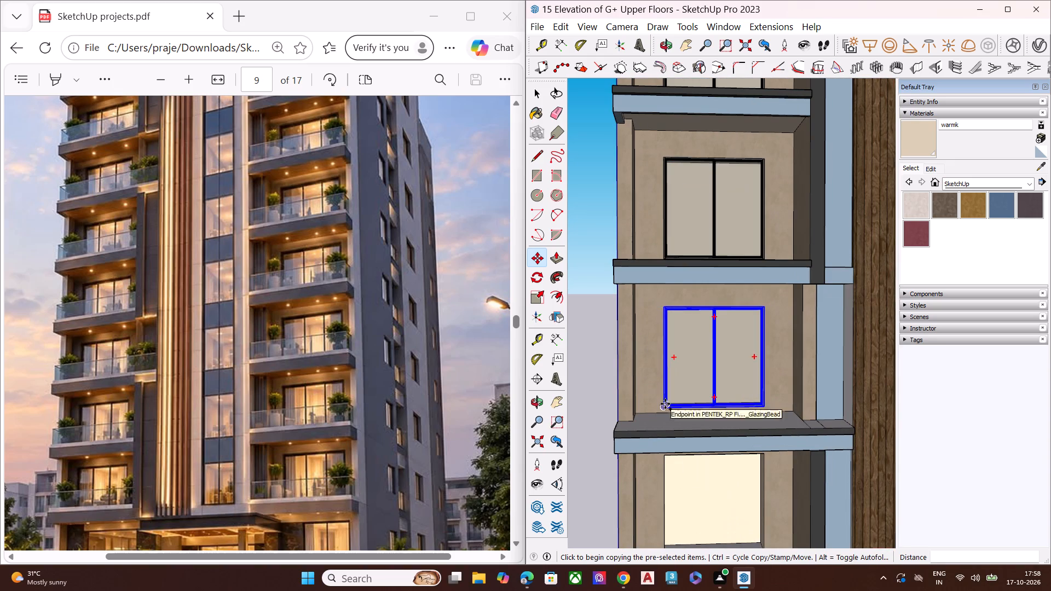
scroll(659, 413, "up", 6)
left_click(665, 403)
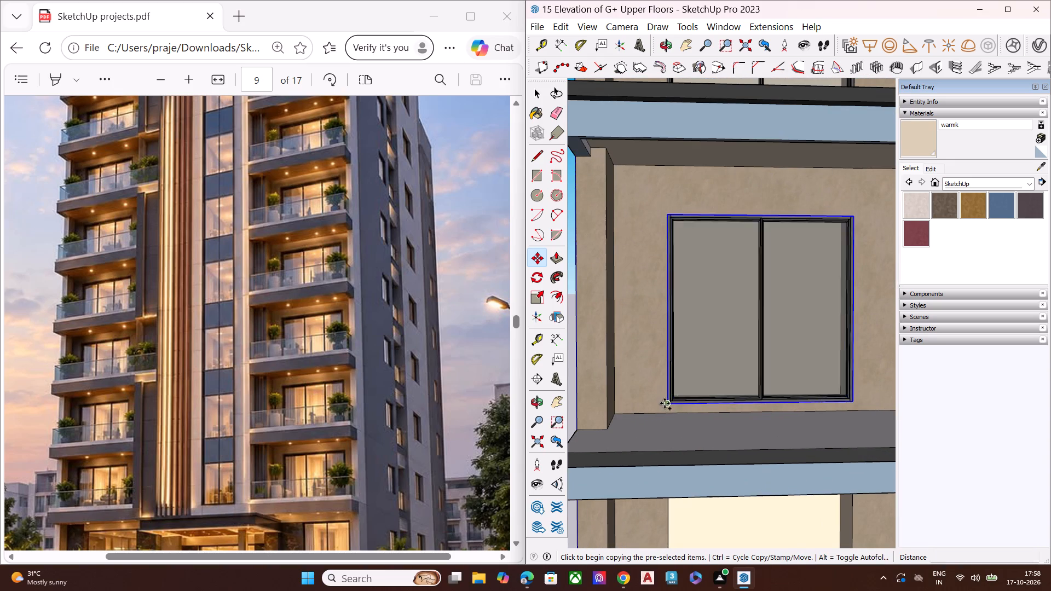
scroll(628, 349, "down", 3)
scroll(666, 341, "up", 1)
scroll(690, 335, "down", 3)
scroll(639, 367, "down", 6)
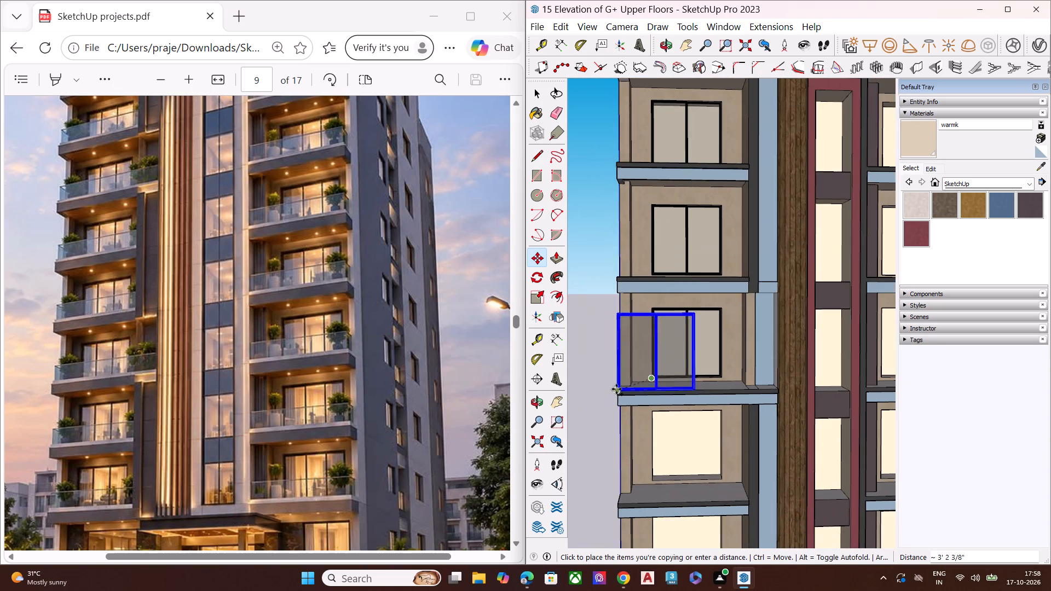
scroll(621, 445, "down", 2)
middle_click_drag(620, 517, 615, 590)
scroll(614, 572, "up", 12)
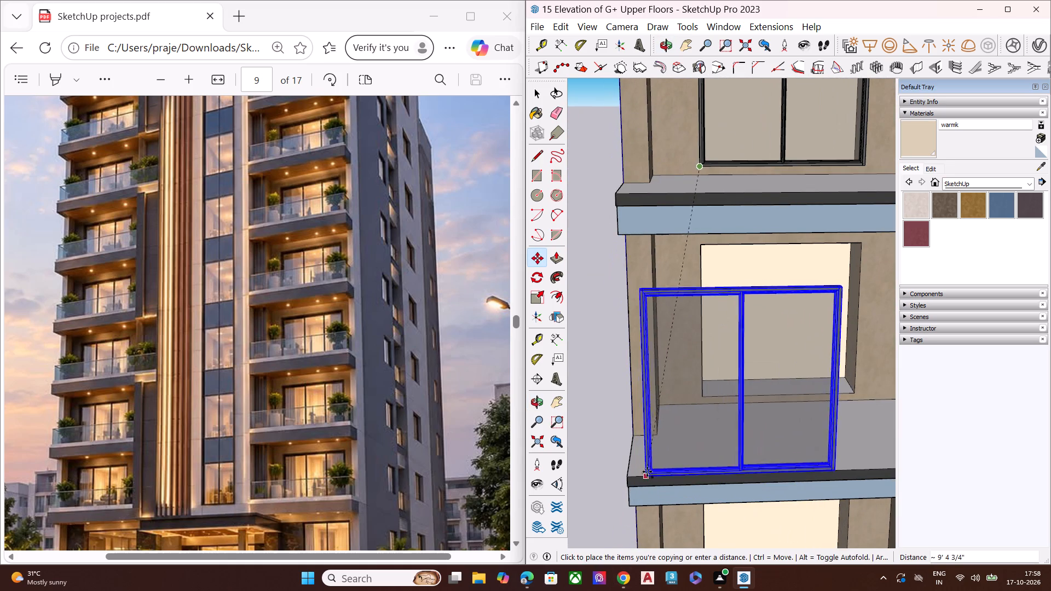
scroll(643, 441, "up", 2)
scroll(642, 439, "down", 2)
scroll(642, 439, "up", 4)
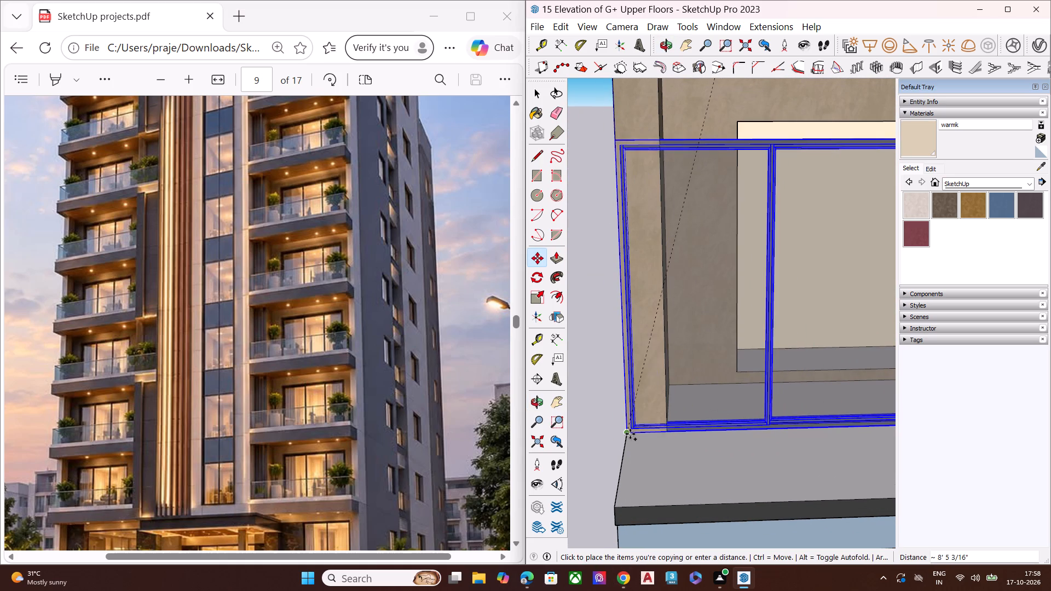
left_click(738, 370)
key("space")
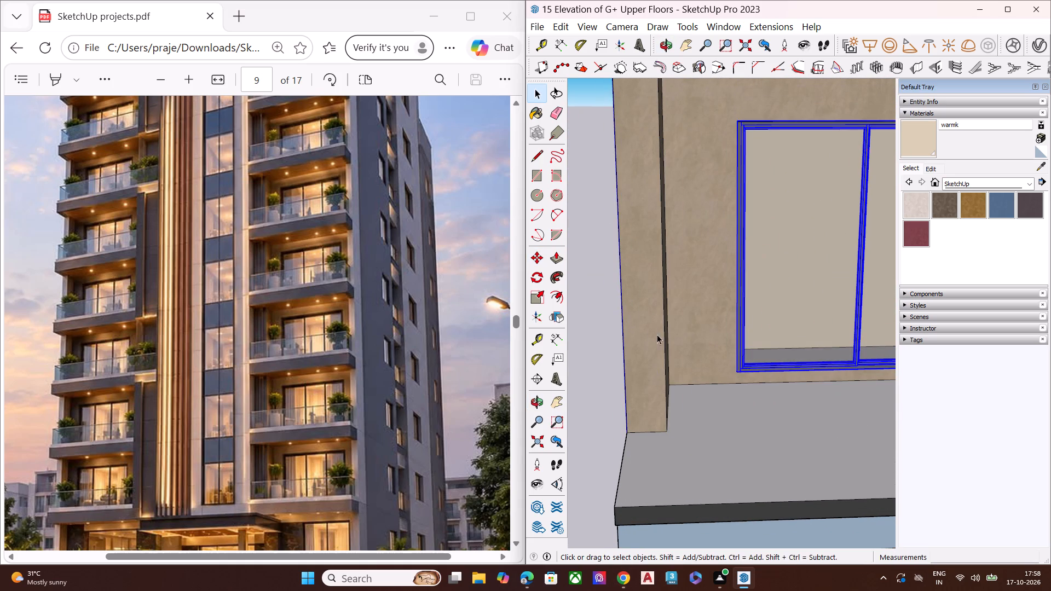
Copy the fourth sliding window down into the left bay's fifth opening, using the side pier's bottom corners as reference points.
scroll(653, 328, "down", 6)
middle_click_drag(697, 343, 704, 315)
scroll(701, 326, "up", 4)
key("m")
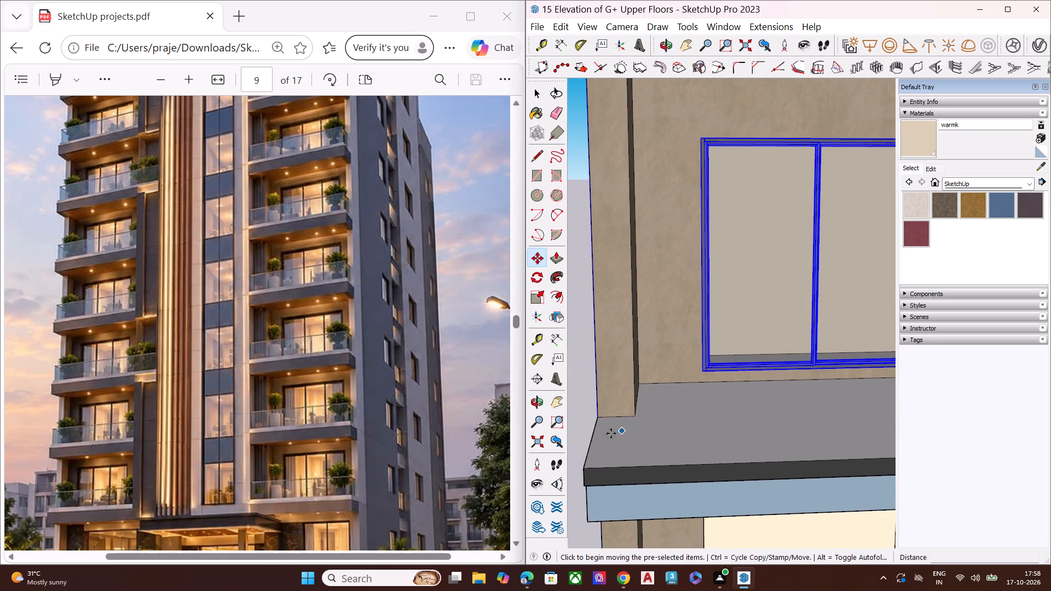
left_click(597, 417)
scroll(627, 317, "down", 2)
scroll(638, 314, "up", 2)
scroll(639, 314, "down", 3)
scroll(648, 309, "up", 1)
scroll(658, 304, "down", 11)
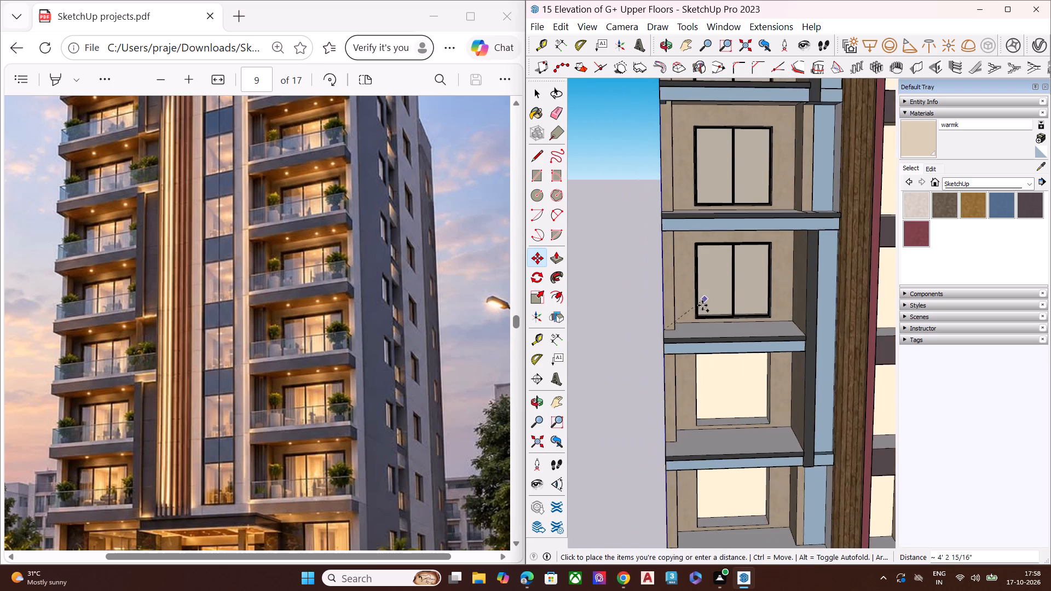
scroll(683, 308, "down", 7)
scroll(678, 387, "up", 11)
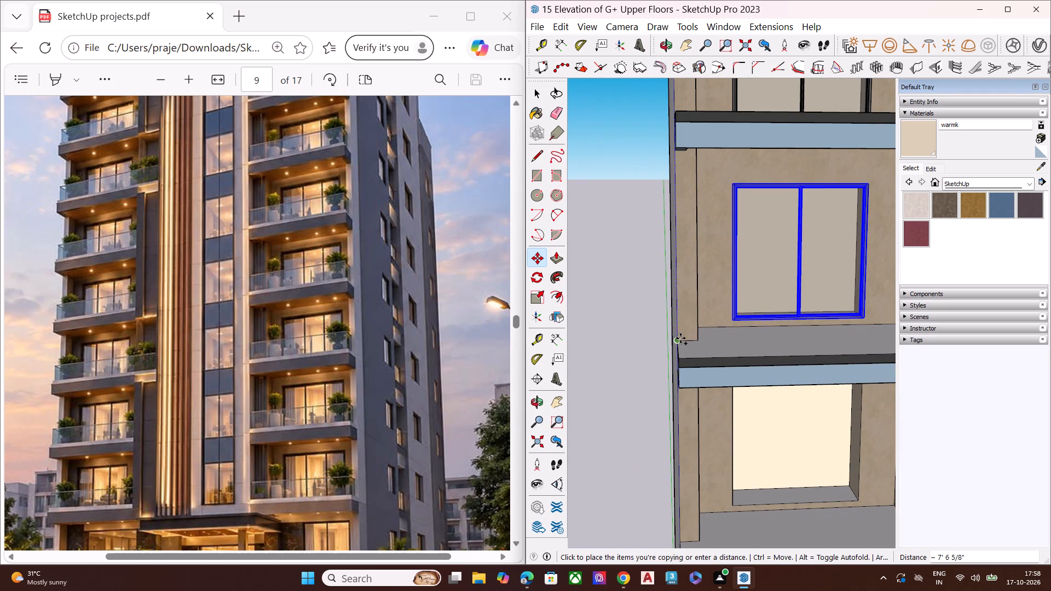
left_click(680, 339)
Copy the fifth sliding window by its lower-left corner to the lower-left corner of the left bay's sixth opening.
left_click(734, 320)
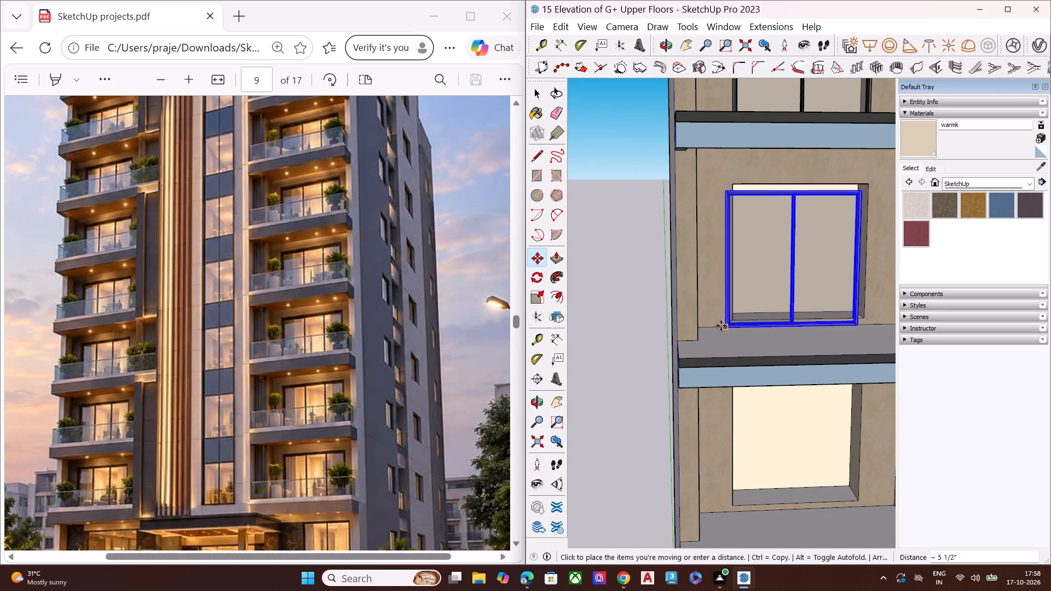
scroll(720, 421, "down", 5)
scroll(734, 479, "up", 4)
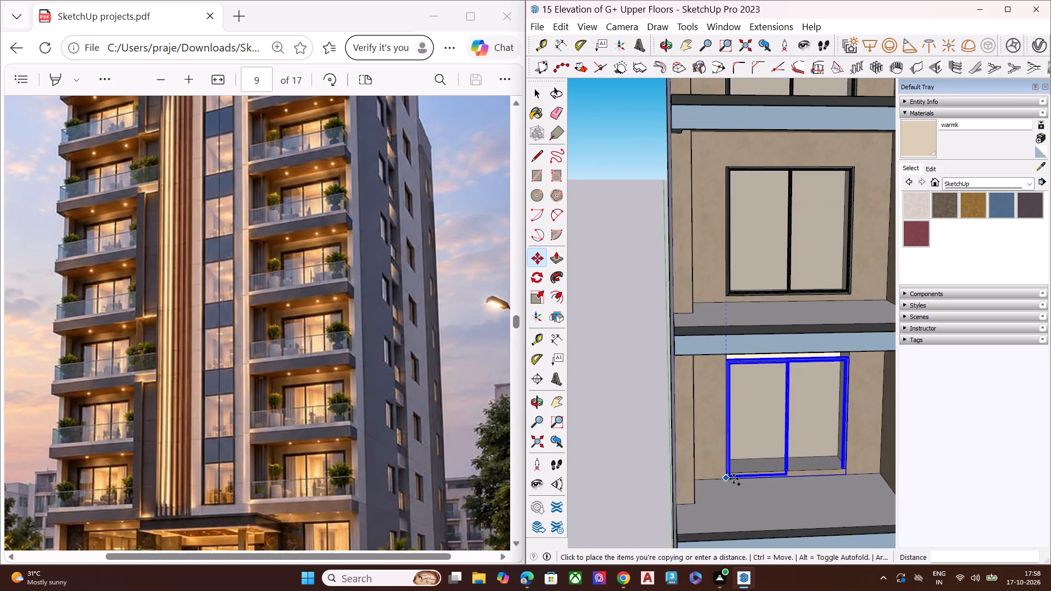
scroll(734, 479, "up", 9)
left_click(716, 466)
key("space")
Copy the sixth sliding window by its lower-left corner to the lower-left corner of the left bay's seventh opening.
scroll(694, 360, "down", 4)
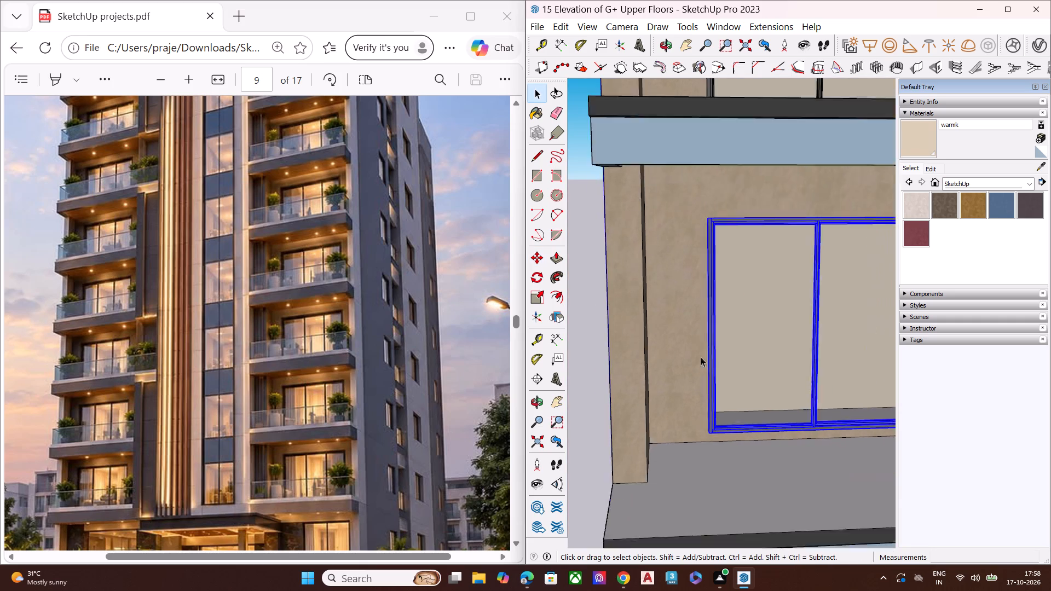
scroll(701, 357, "down", 2)
scroll(712, 419, "up", 8)
key("m")
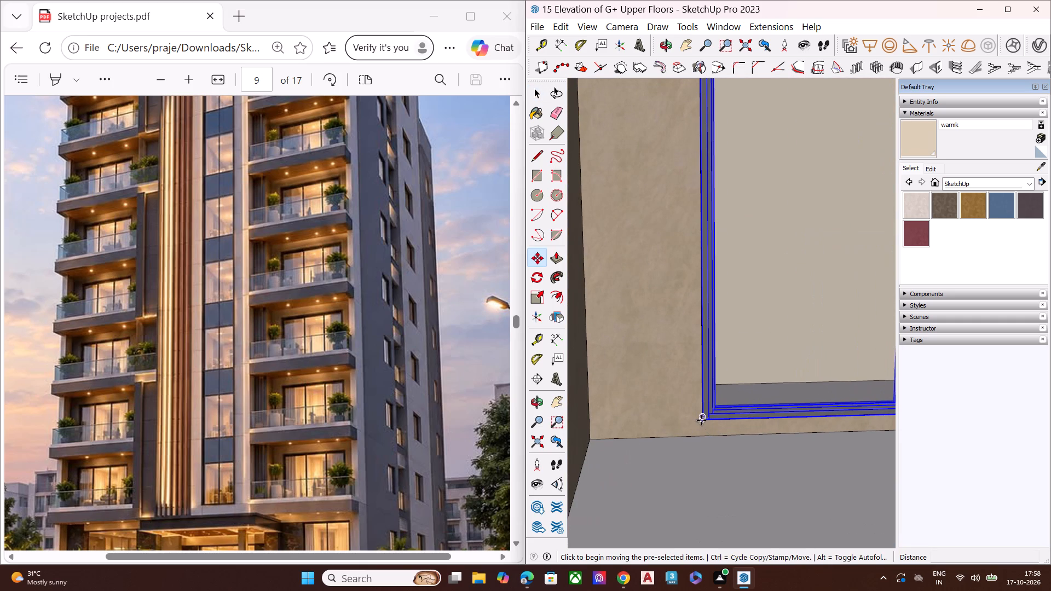
left_click(701, 420)
scroll(684, 367, "down", 8)
scroll(720, 322, "down", 7)
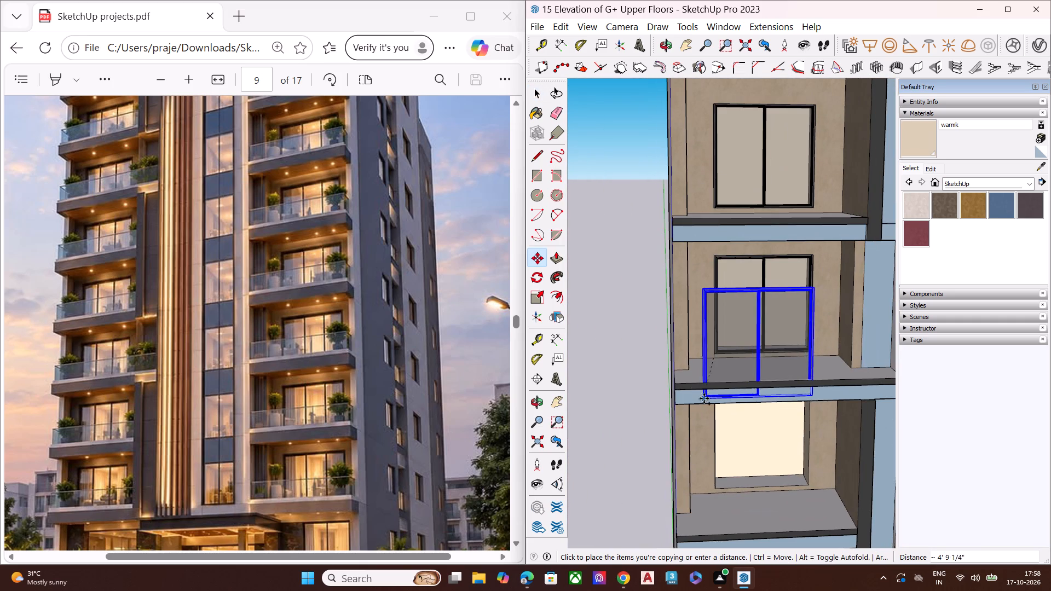
scroll(714, 451, "down", 1)
scroll(716, 457, "up", 7)
left_click(717, 503)
key("space")
Copy the seventh sliding window by its lower-left corner to the lower-left corner of the left bay's lowest balcony opening.
scroll(704, 389, "down", 6)
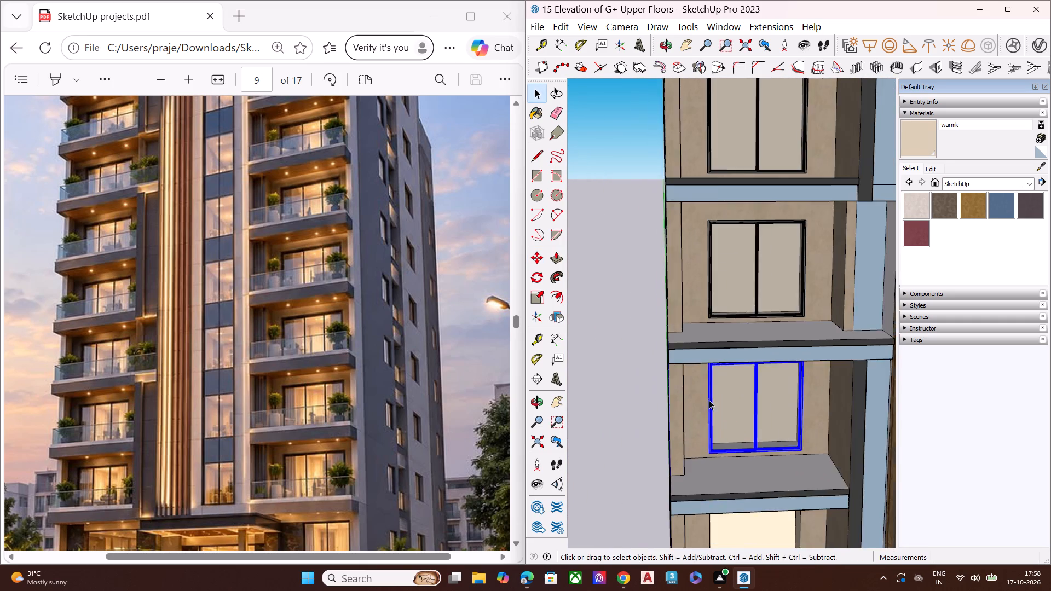
middle_click_drag(720, 415, 713, 319)
scroll(716, 392, "up", 2)
scroll(718, 403, "down", 1)
scroll(718, 405, "up", 2)
scroll(710, 428, "down", 2)
scroll(709, 433, "up", 1)
scroll(709, 436, "down", 3)
key("m")
scroll(706, 469, "up", 2)
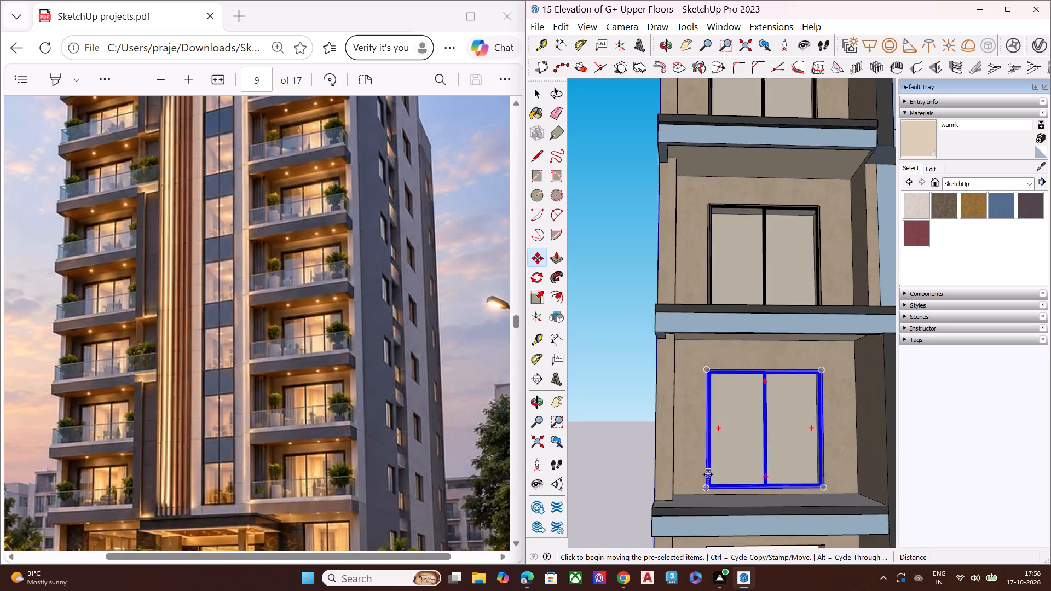
scroll(708, 474, "up", 2)
left_click(708, 493)
scroll(659, 370, "down", 2)
scroll(689, 357, "up", 2)
scroll(718, 346, "down", 3)
scroll(720, 344, "up", 1)
scroll(727, 340, "down", 6)
scroll(726, 335, "up", 1)
scroll(718, 334, "down", 3)
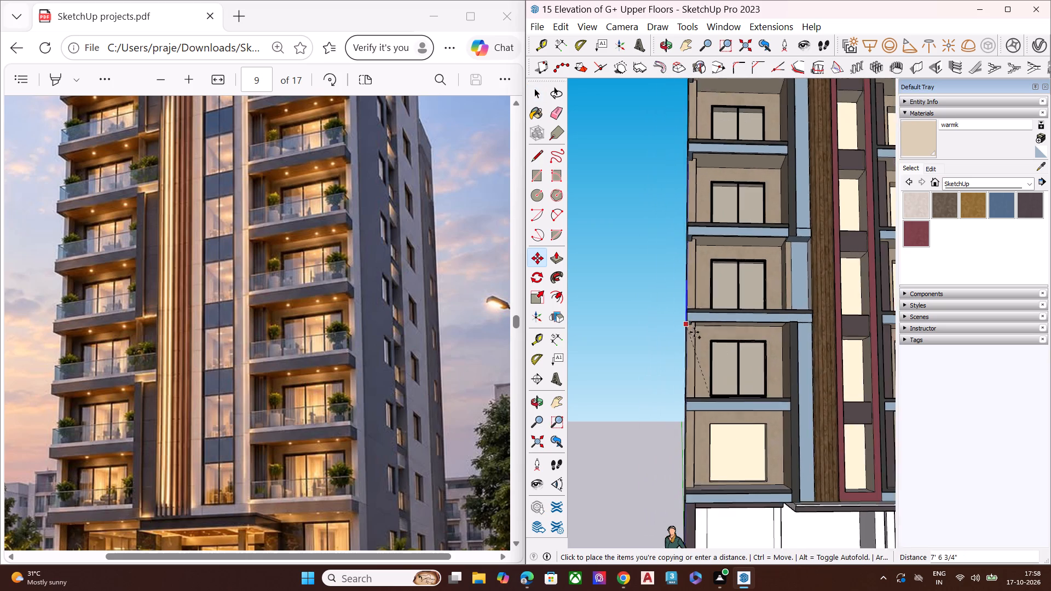
scroll(694, 332, "down", 1)
scroll(719, 453, "up", 7)
scroll(719, 466, "down", 1)
scroll(719, 470, "up", 5)
scroll(700, 471, "down", 2)
scroll(700, 471, "up", 3)
scroll(701, 470, "down", 1)
scroll(701, 470, "up", 3)
left_click(698, 478)
key("space")
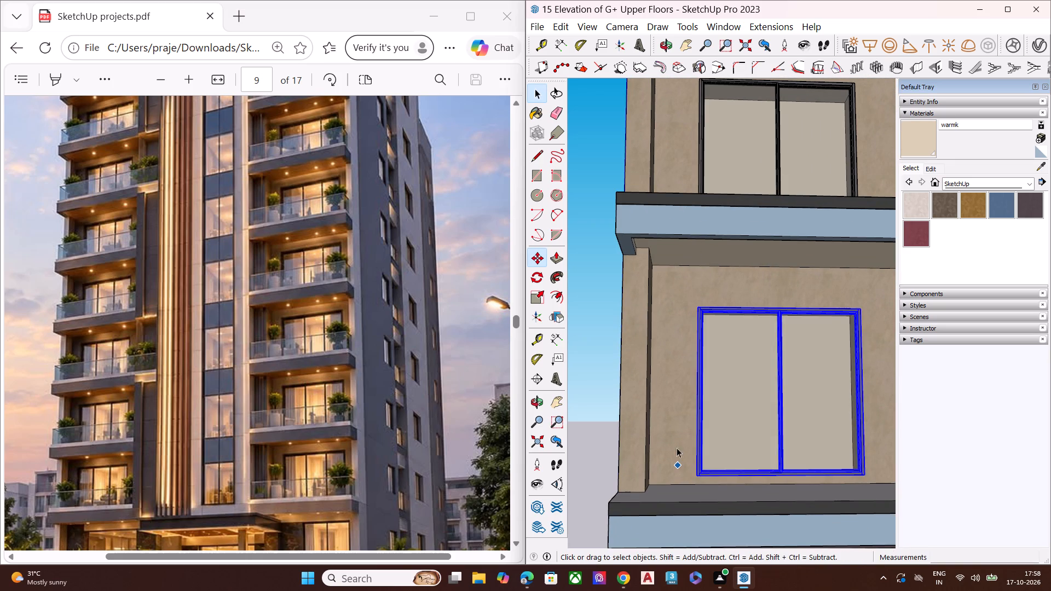
Push the rectangular window face on the left bay's ground-floor wall inward to form a recessed opening.
scroll(692, 392, "down", 16)
middle_click_drag(711, 450, 720, 389)
scroll(724, 402, "up", 5)
scroll(730, 436, "down", 3)
scroll(731, 439, "up", 3)
left_click(731, 440)
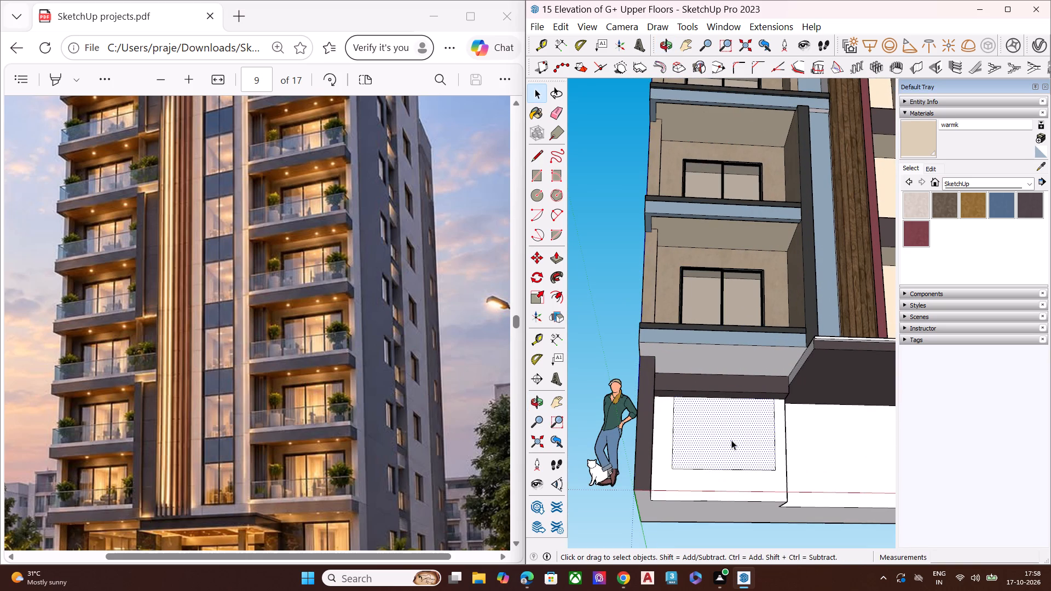
key("p")
left_click(731, 440)
middle_click_drag(731, 440, 793, 484)
left_click(709, 437)
key("space")
Copy the left bay's lowest balcony window by its lower-left corner to the lower-left corner of the ground-floor opening.
middle_click_drag(725, 439, 716, 392)
scroll(716, 392, "up", 5)
scroll(731, 428, "down", 1)
scroll(731, 430, "up", 2)
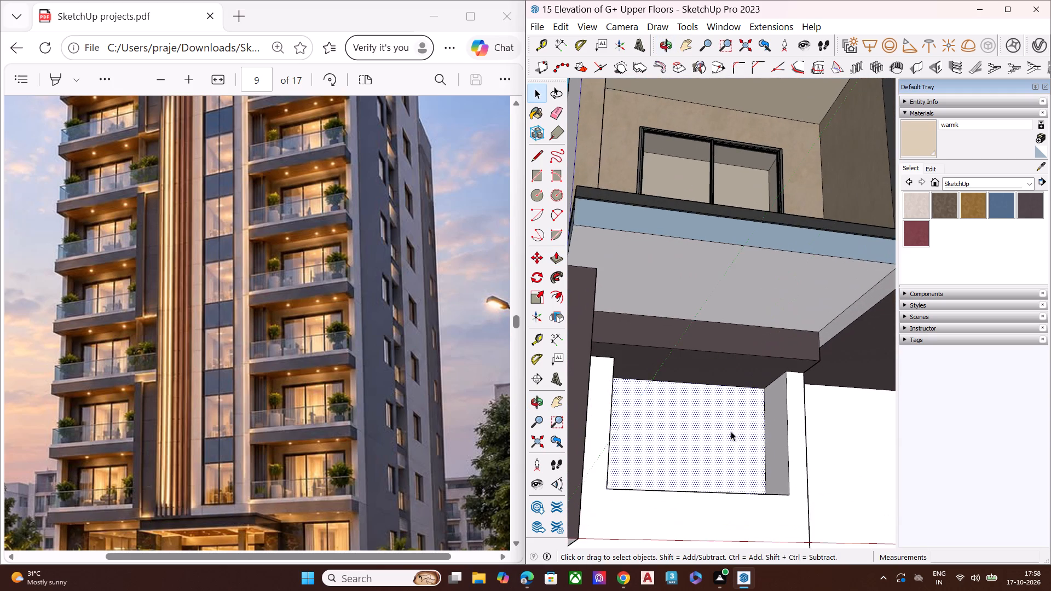
middle_click_drag(717, 379, 696, 496)
scroll(655, 248, "up", 6)
left_click(618, 260)
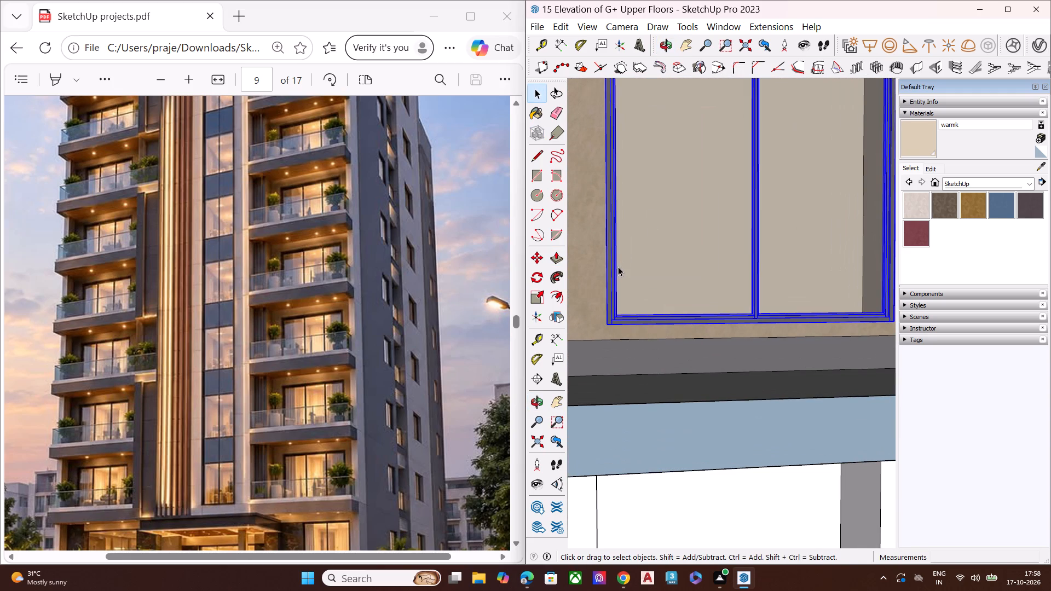
key("m")
left_click(606, 330)
scroll(632, 274, "down", 6)
scroll(677, 254, "up", 1)
scroll(681, 254, "down", 2)
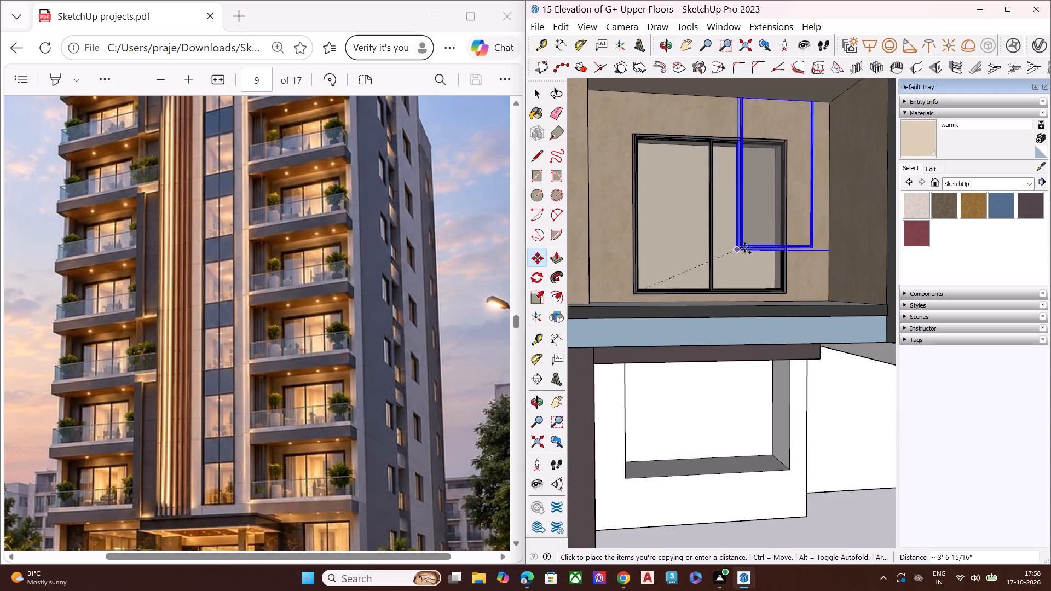
scroll(765, 245, "down", 8)
scroll(703, 393, "up", 1)
scroll(698, 389, "down", 1)
scroll(698, 389, "up", 16)
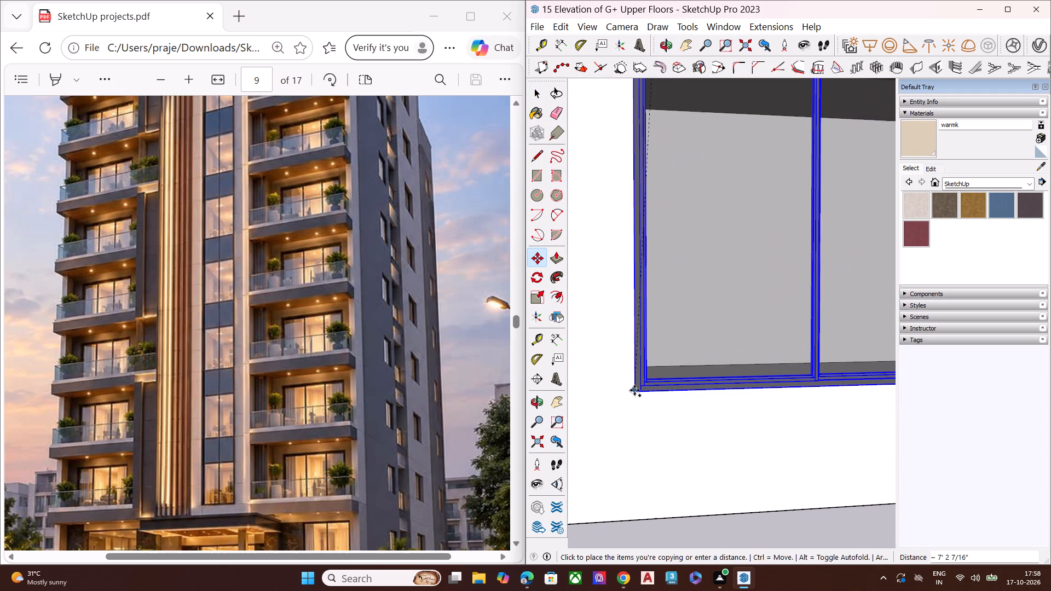
left_click(634, 390)
Scale the ground-floor window's height down by raising its bottom edge.
middle_click_drag(680, 360, 625, 401)
scroll(578, 408, "up", 1)
scroll(574, 393, "down", 10)
scroll(610, 385, "up", 2)
scroll(614, 387, "down", 2)
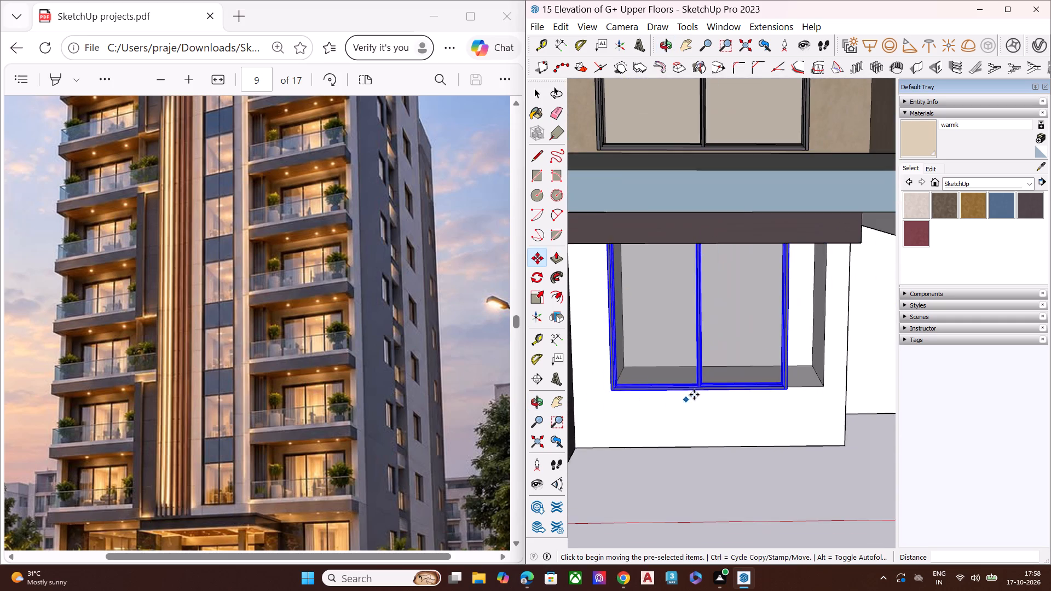
middle_click_drag(696, 392, 690, 321)
key("s")
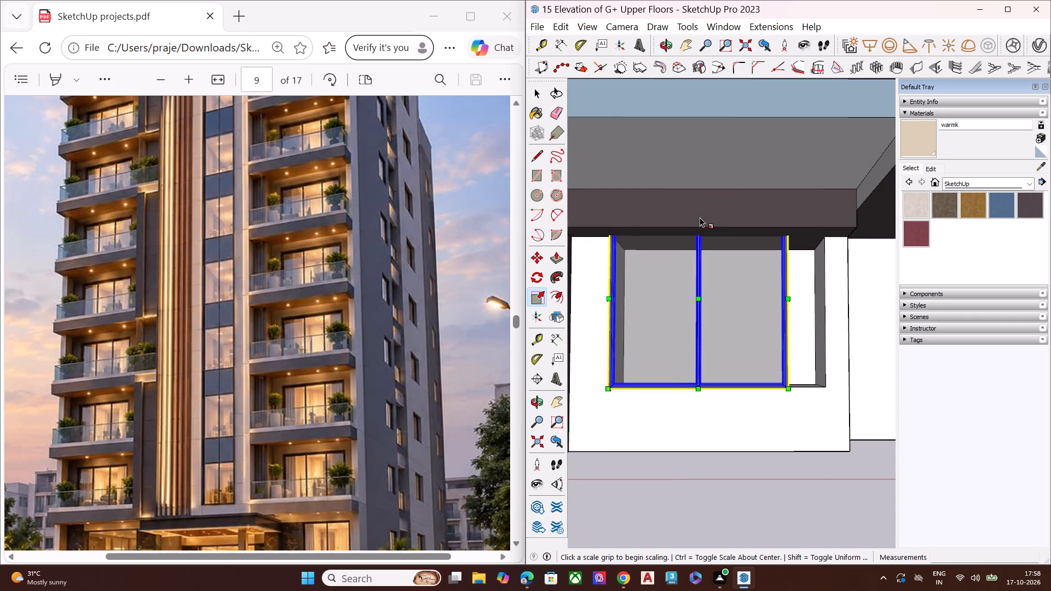
middle_click_drag(703, 207, 780, 156)
scroll(771, 168, "up", 4)
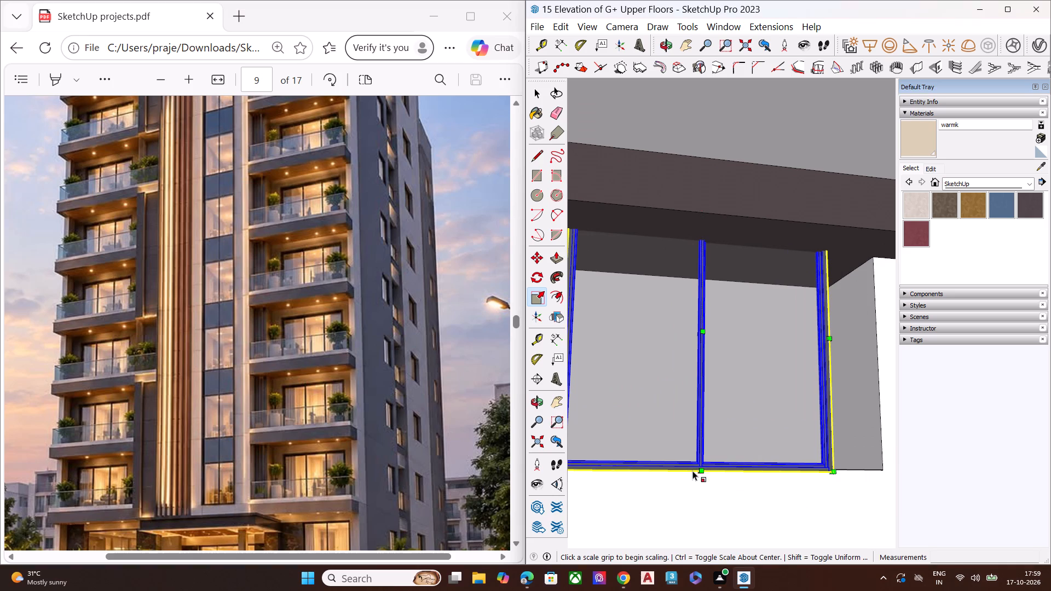
left_click(695, 470)
left_click(701, 418)
scroll(717, 405, "down", 2)
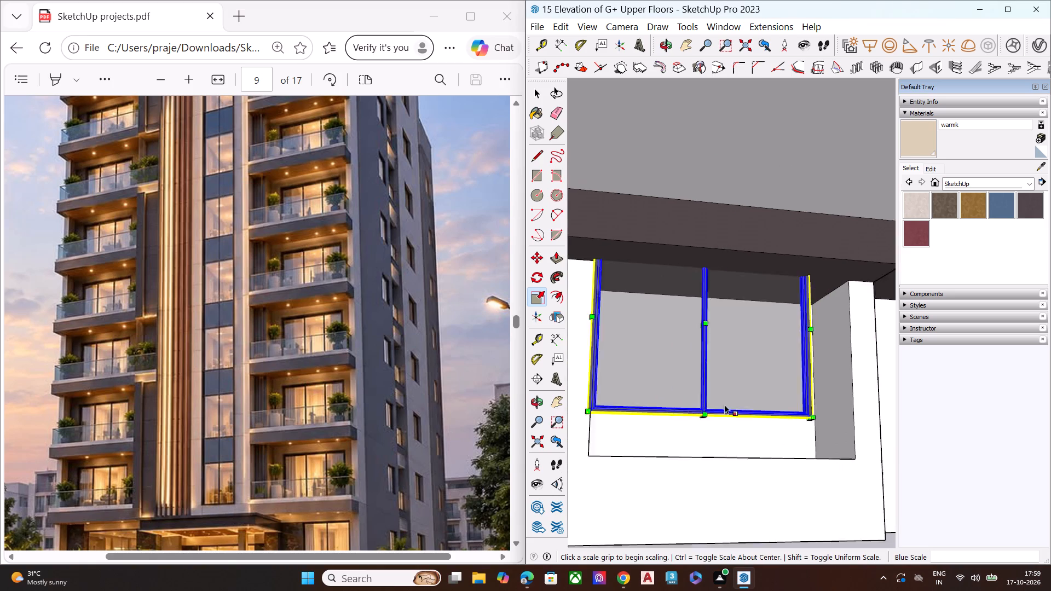
scroll(724, 404, "down", 4)
middle_click_drag(758, 415, 734, 433)
left_click(689, 520)
scroll(649, 428, "down", 1)
scroll(649, 428, "up", 2)
scroll(649, 428, "down", 1)
scroll(649, 428, "up", 2)
key("space")
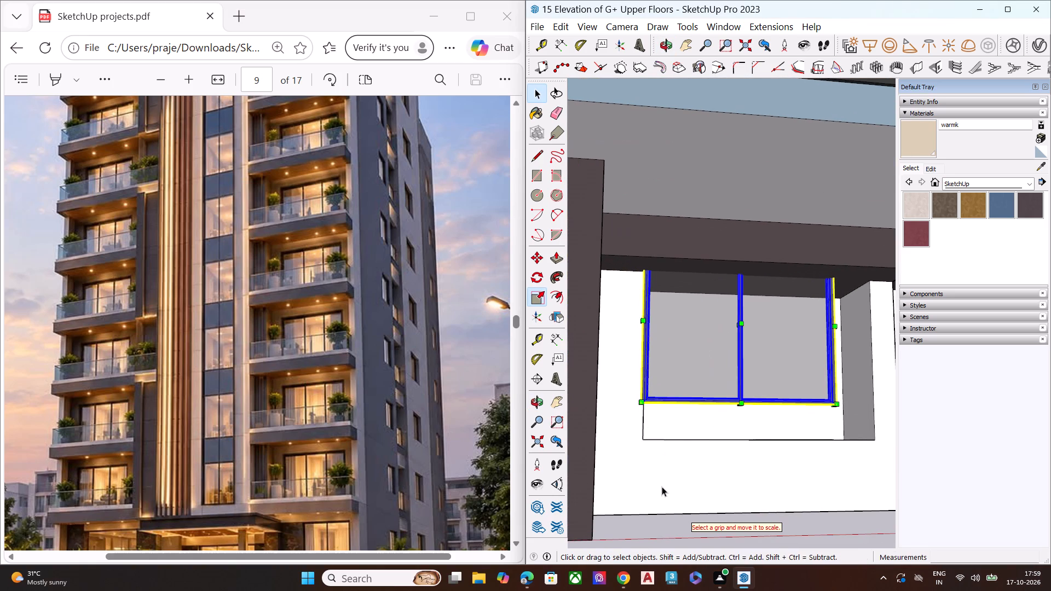
Move the shortened window down by its lower-left corner onto the lower-left corner of the ground-floor opening.
scroll(642, 443, "up", 3)
scroll(642, 443, "down", 3)
scroll(642, 443, "up", 1)
key("m")
scroll(632, 385, "up", 7)
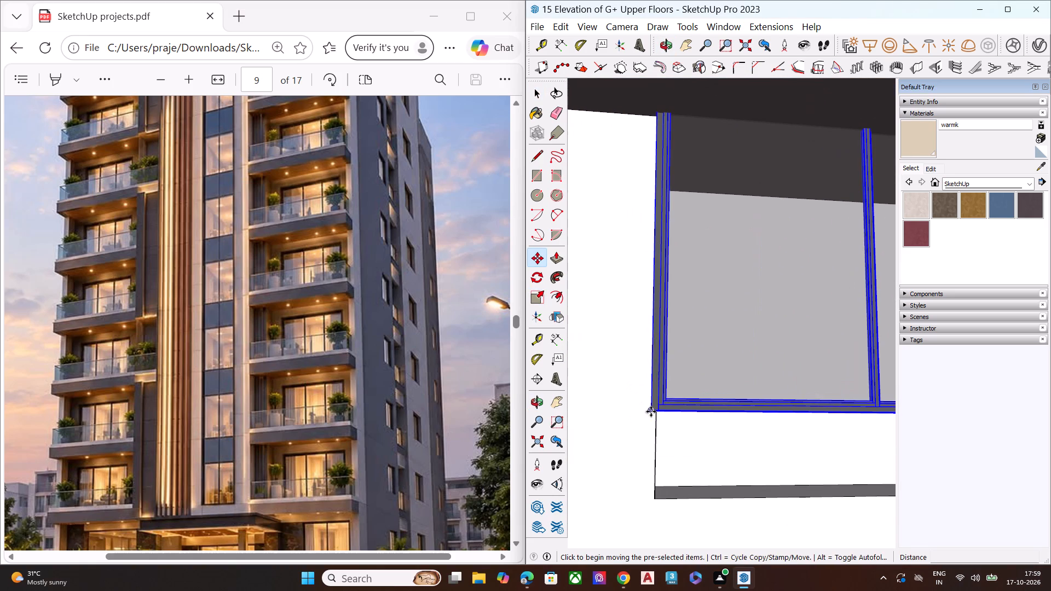
middle_click_drag(652, 415, 678, 509)
scroll(677, 478, "up", 1)
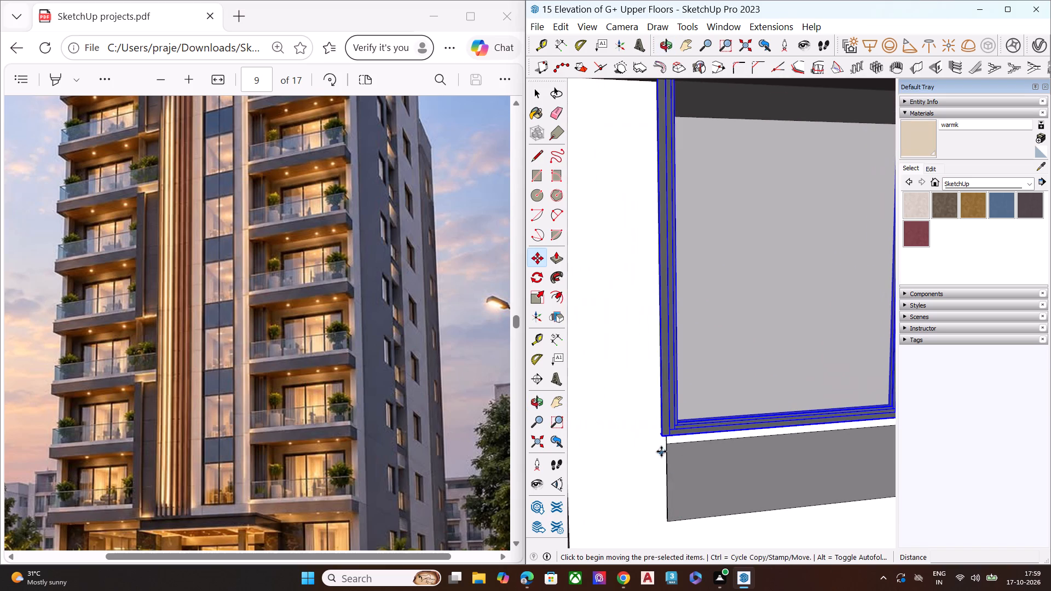
left_click(660, 440)
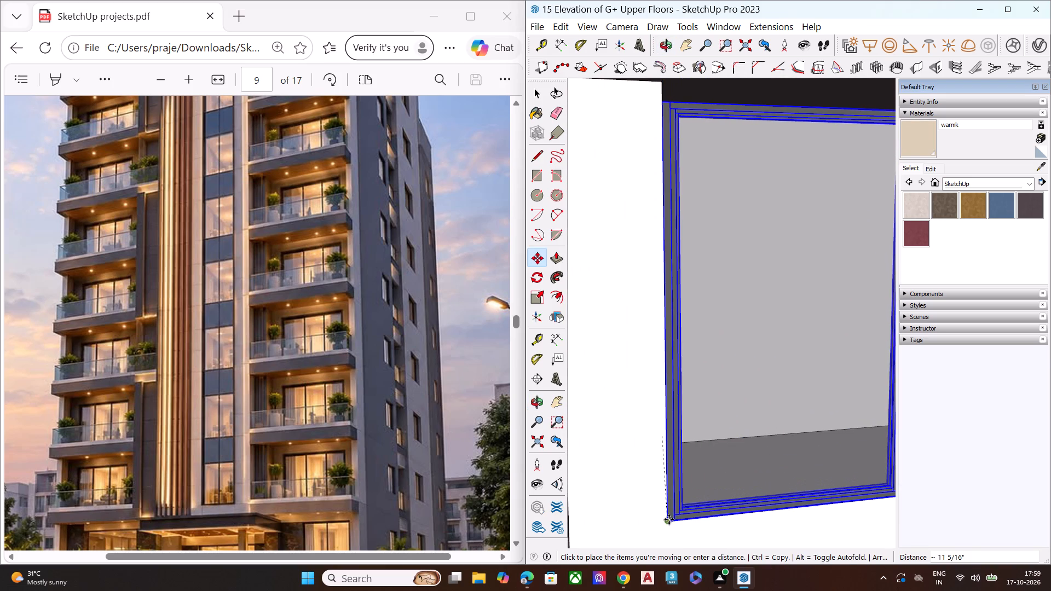
left_click(666, 520)
key("space")
Scale the ground-floor window's width so its right side reaches the opening's right edge.
scroll(608, 341, "down", 6)
scroll(608, 341, "up", 1)
scroll(608, 341, "down", 2)
middle_click_drag(698, 352, 568, 326)
scroll(594, 294, "down", 4)
scroll(594, 294, "up", 2)
scroll(594, 294, "down", 3)
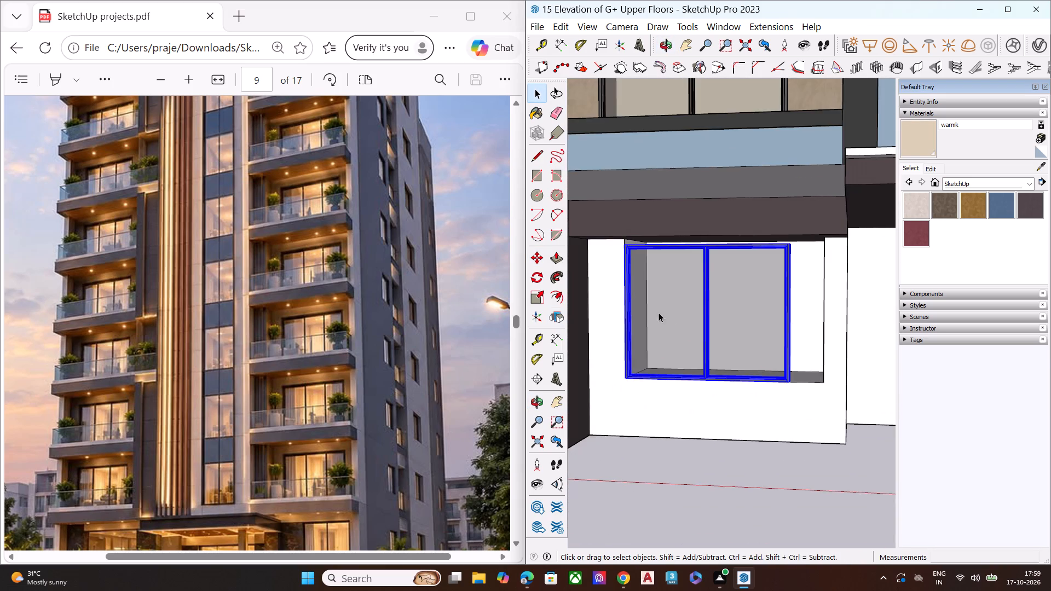
scroll(748, 297, "up", 1)
key("s")
scroll(786, 289, "up", 5)
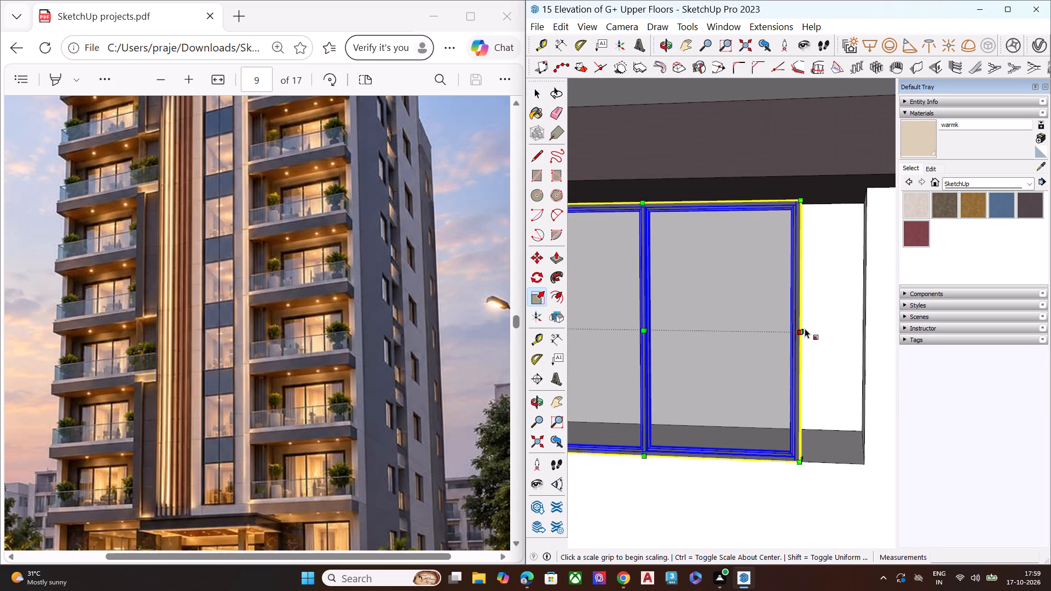
scroll(806, 326, "up", 6)
scroll(806, 326, "down", 1)
scroll(806, 326, "up", 2)
scroll(806, 326, "down", 2)
scroll(806, 326, "up", 2)
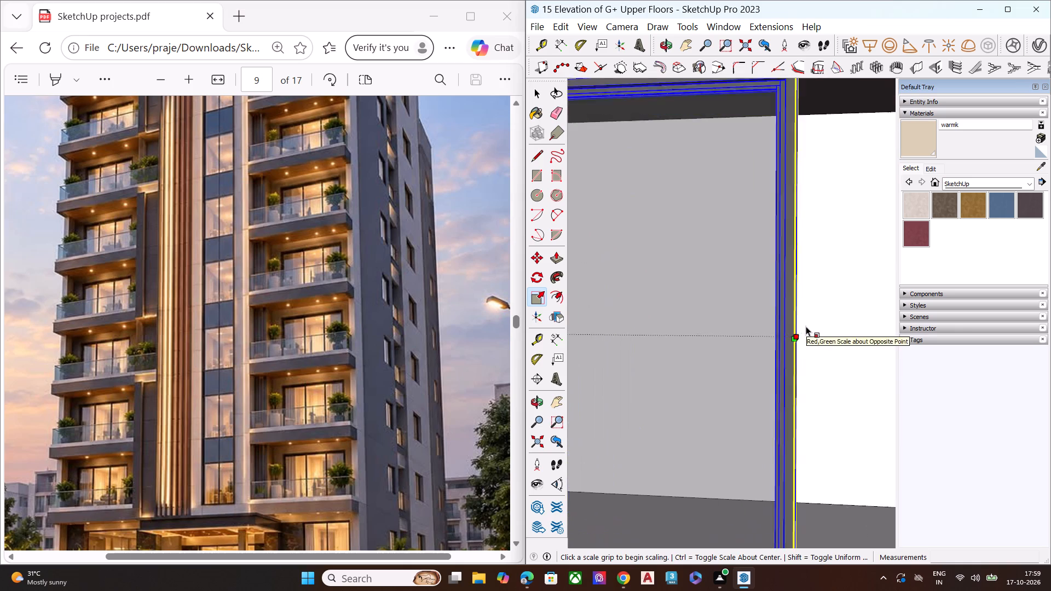
scroll(806, 326, "up", 1)
middle_click_drag(789, 338, 782, 405)
scroll(782, 405, "up", 6)
left_click(798, 311)
scroll(761, 310, "down", 2)
scroll(761, 310, "up", 1)
scroll(761, 310, "down", 2)
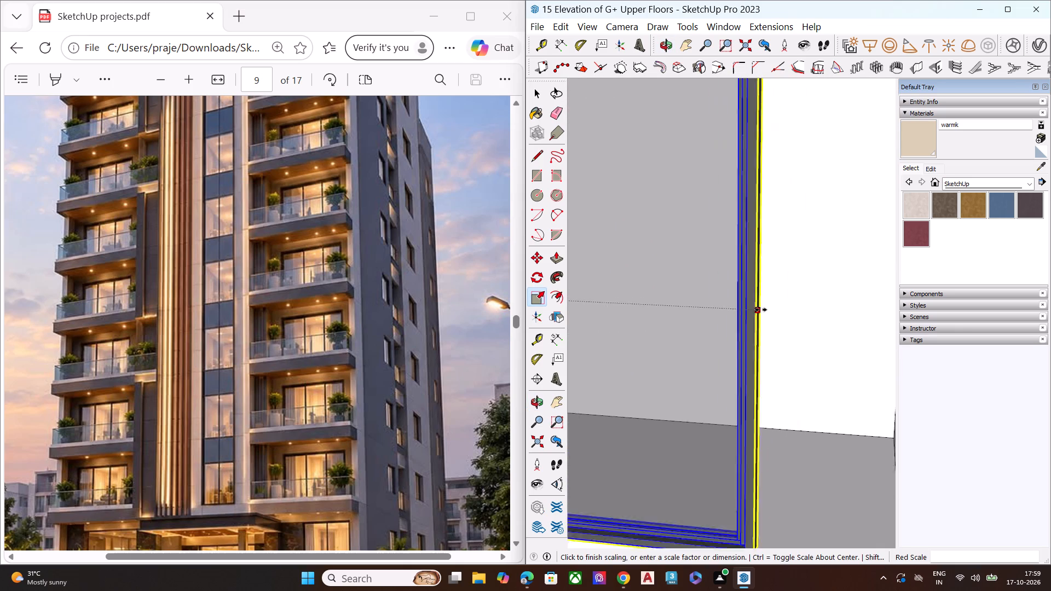
scroll(761, 310, "down", 11)
left_click(837, 305)
Scale the ground-floor window's height upward by a factor of about 1.05 so its top reaches the opening's upper edge.
scroll(799, 357, "down", 2)
scroll(798, 357, "up", 1)
scroll(798, 357, "down", 3)
middle_click_drag(750, 364, 753, 264)
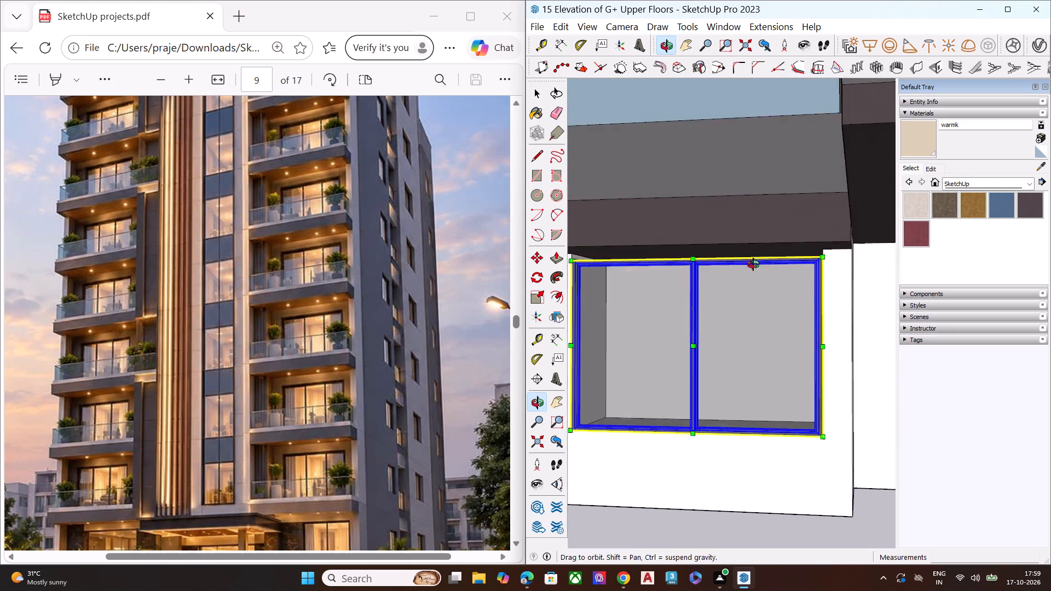
middle_click_drag(753, 264, 753, 263)
scroll(696, 264, "up", 2)
scroll(679, 264, "down", 1)
scroll(679, 264, "up", 12)
scroll(700, 256, "down", 1)
scroll(700, 256, "up", 3)
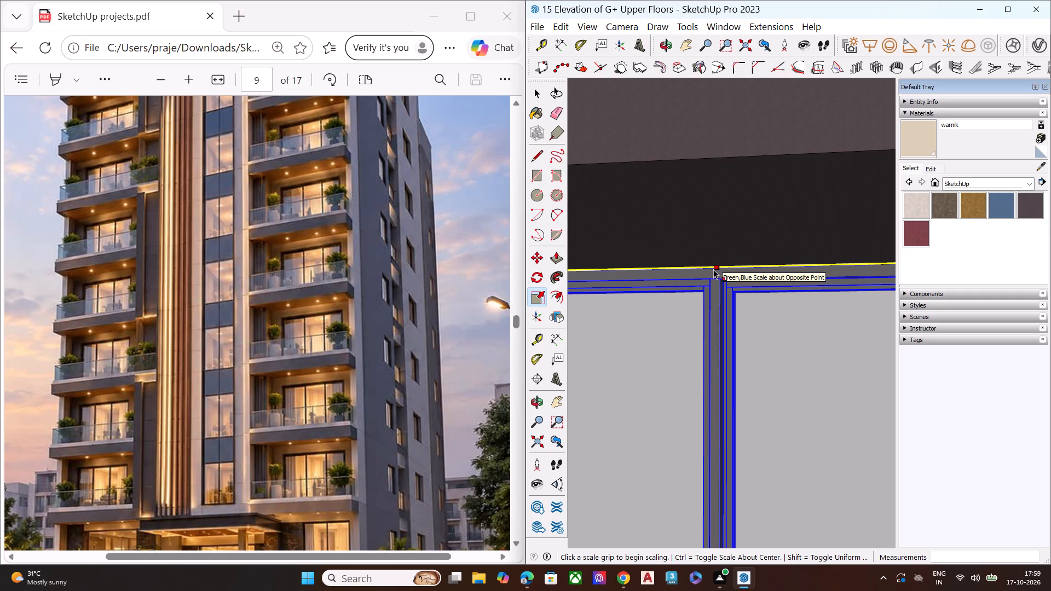
middle_click_drag(720, 274, 765, 332)
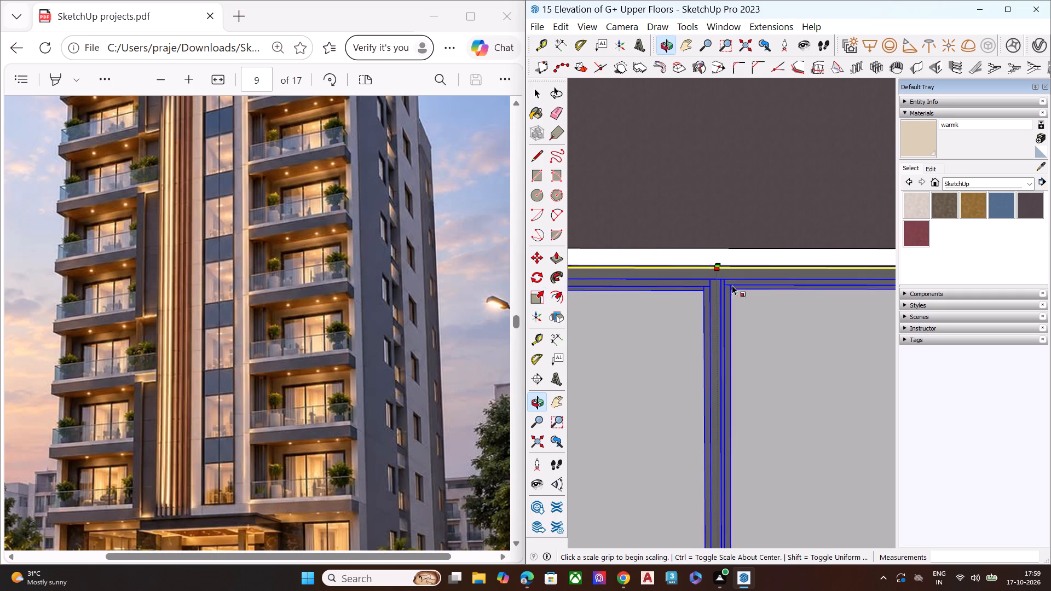
scroll(728, 274, "up", 3)
left_click(717, 264)
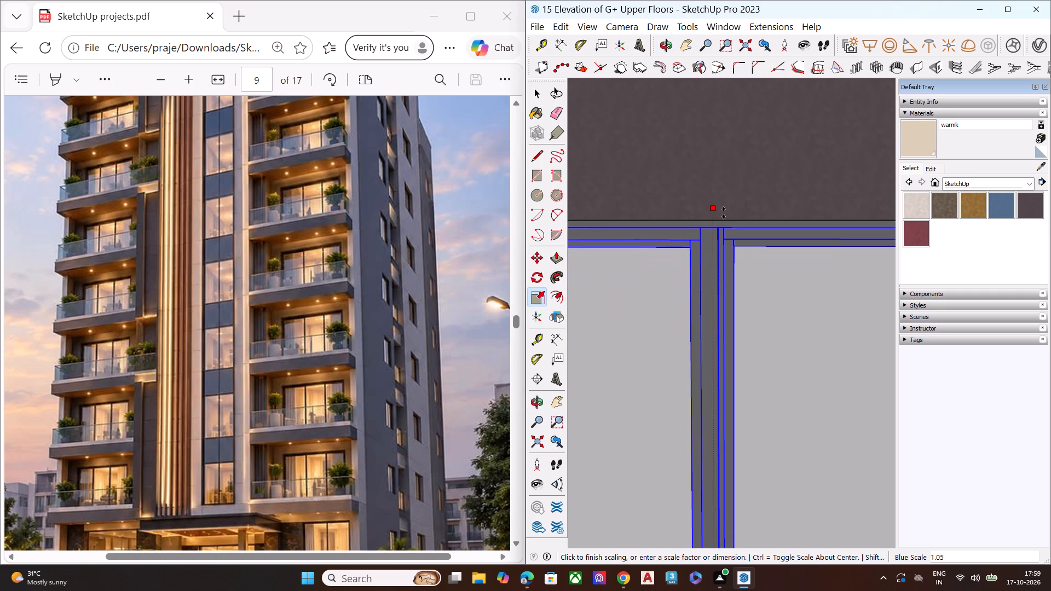
left_click(724, 213)
key("space")
Clear the selection and examine the ground-floor window's fit and the tower's remaining openings from several angles.
scroll(725, 258, "down", 16)
scroll(725, 260, "up", 1)
scroll(725, 260, "down", 2)
scroll(725, 260, "up", 3)
scroll(725, 260, "down", 3)
scroll(725, 260, "up", 1)
scroll(725, 260, "down", 5)
scroll(725, 260, "up", 1)
scroll(725, 260, "down", 5)
scroll(725, 260, "up", 1)
scroll(725, 260, "down", 3)
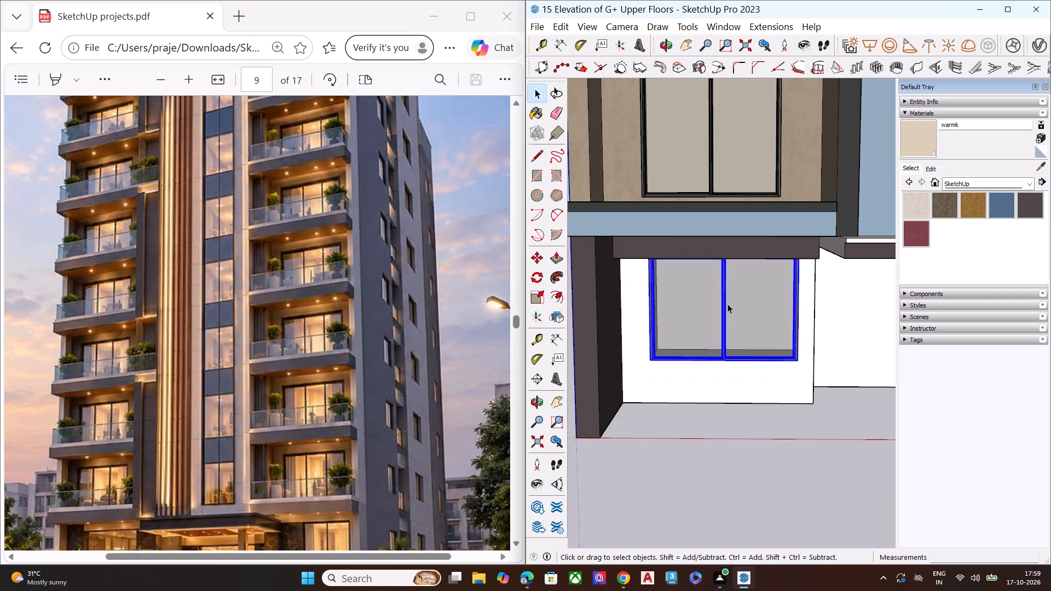
left_click(721, 426)
middle_click_drag(735, 421, 698, 331)
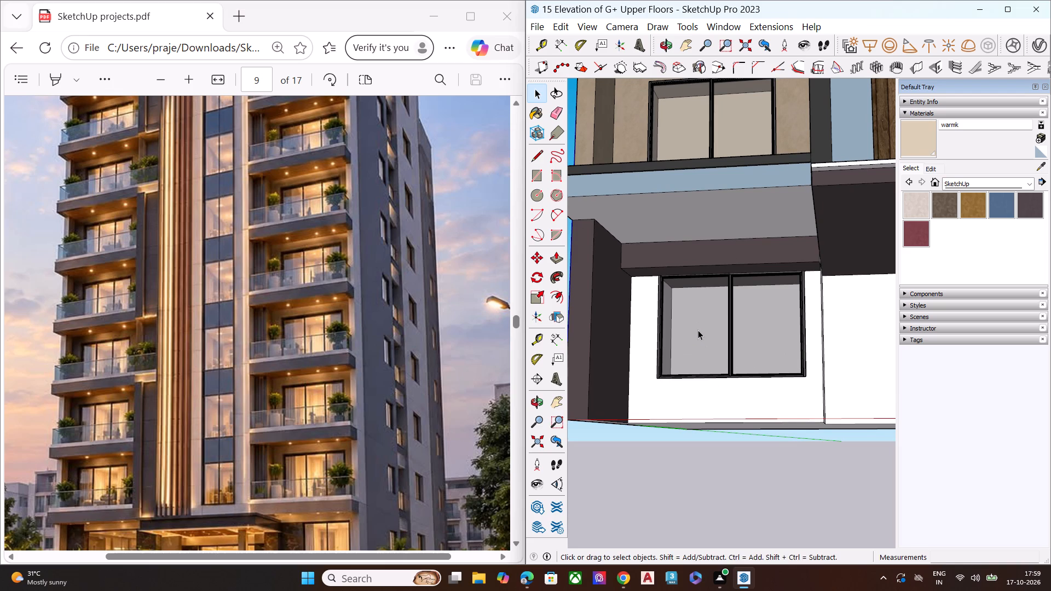
scroll(698, 330, "down", 3)
scroll(698, 330, "up", 1)
scroll(698, 330, "down", 1)
scroll(698, 330, "up", 1)
scroll(698, 330, "down", 3)
key("space")
left_click(698, 450)
middle_click_drag(702, 289, 696, 386)
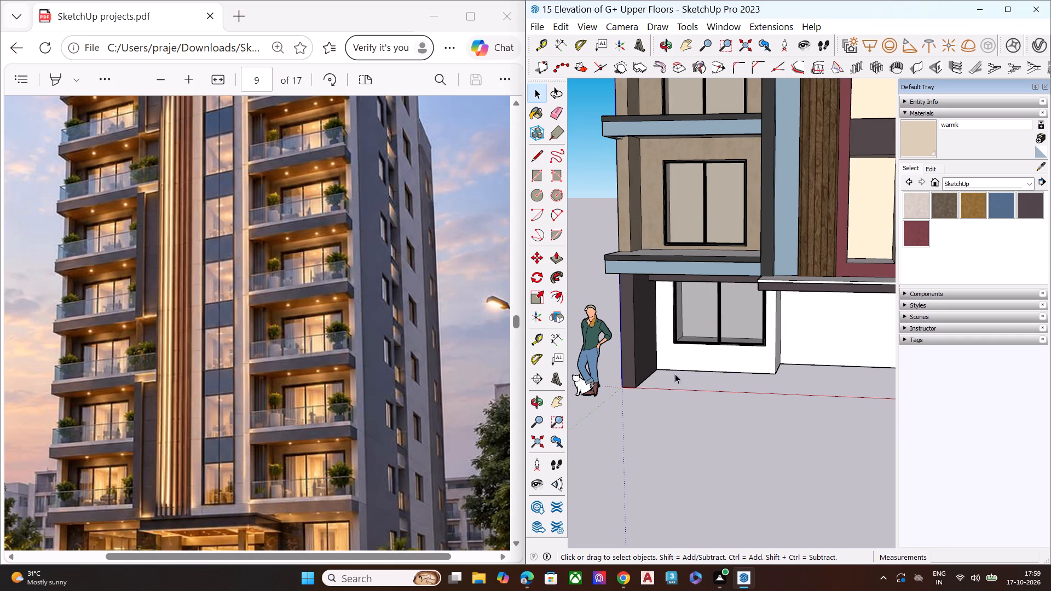
scroll(675, 374, "down", 6)
key("space")
left_click(708, 421)
middle_click_drag(777, 384, 658, 405)
scroll(777, 384, "up", 1)
scroll(649, 390, "down", 8)
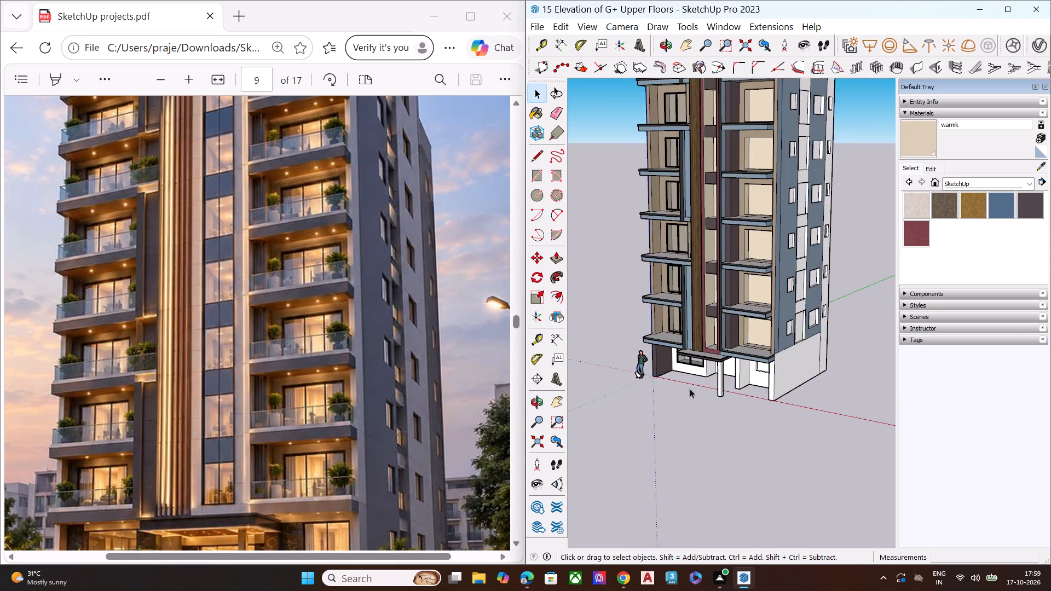
Copy the left bay's lowest balcony window by its lower-left corner across to the right bay's lowest balcony opening.
scroll(698, 370, "up", 1)
middle_click_drag(702, 362, 778, 293)
scroll(764, 293, "up", 3)
scroll(671, 275, "down", 1)
scroll(663, 275, "up", 4)
scroll(612, 377, "down", 2)
scroll(612, 377, "up", 5)
key("m")
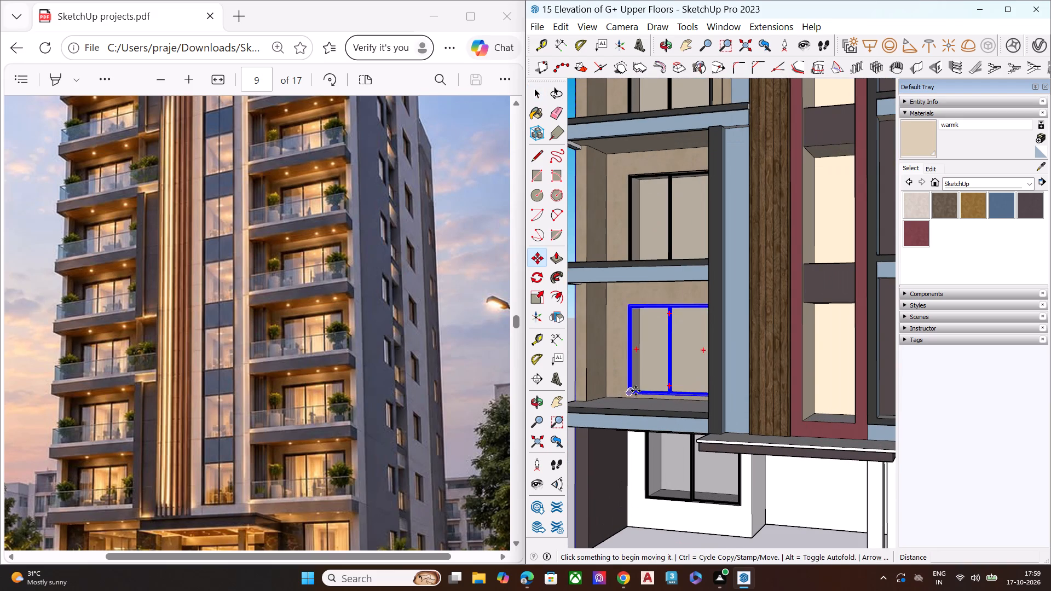
scroll(635, 395, "up", 3)
left_click(627, 392)
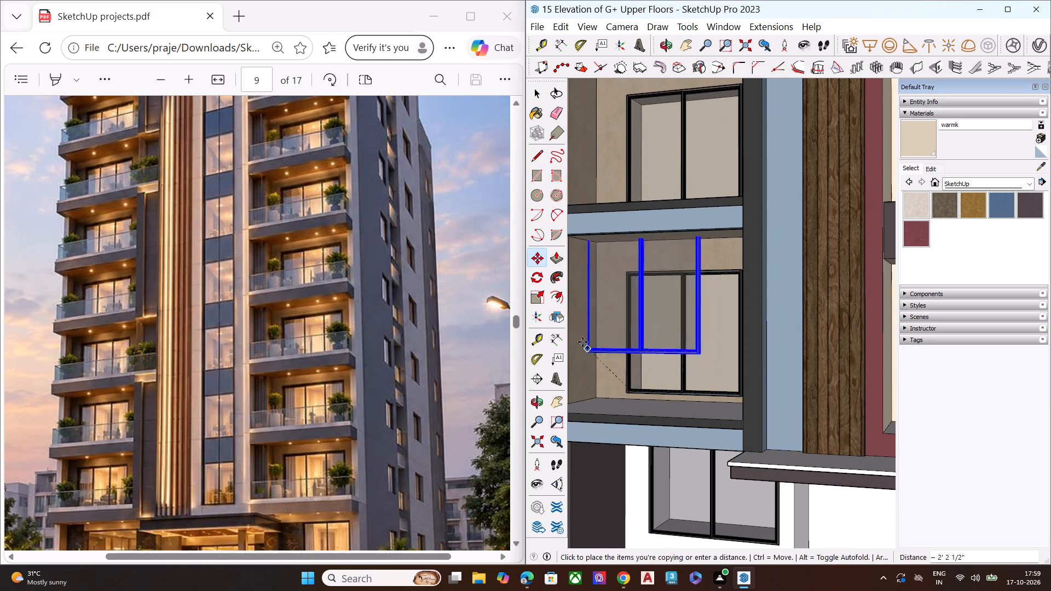
scroll(582, 341, "down", 5)
scroll(531, 328, "up", 1)
scroll(531, 328, "down", 9)
scroll(659, 339, "down", 8)
scroll(562, 328, "down", 7)
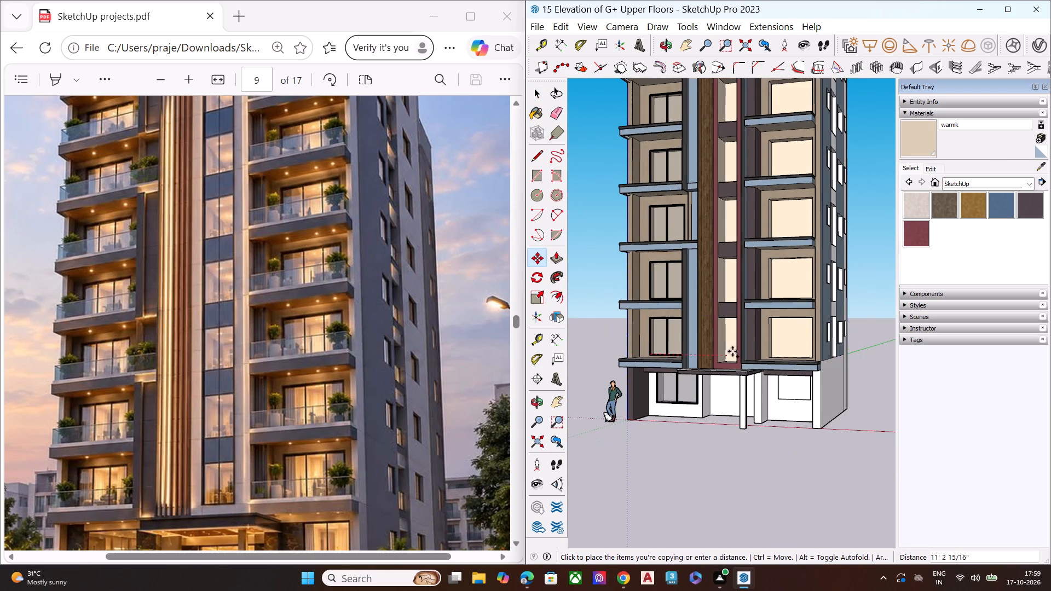
scroll(735, 350, "up", 5)
scroll(775, 357, "down", 1)
scroll(784, 361, "up", 11)
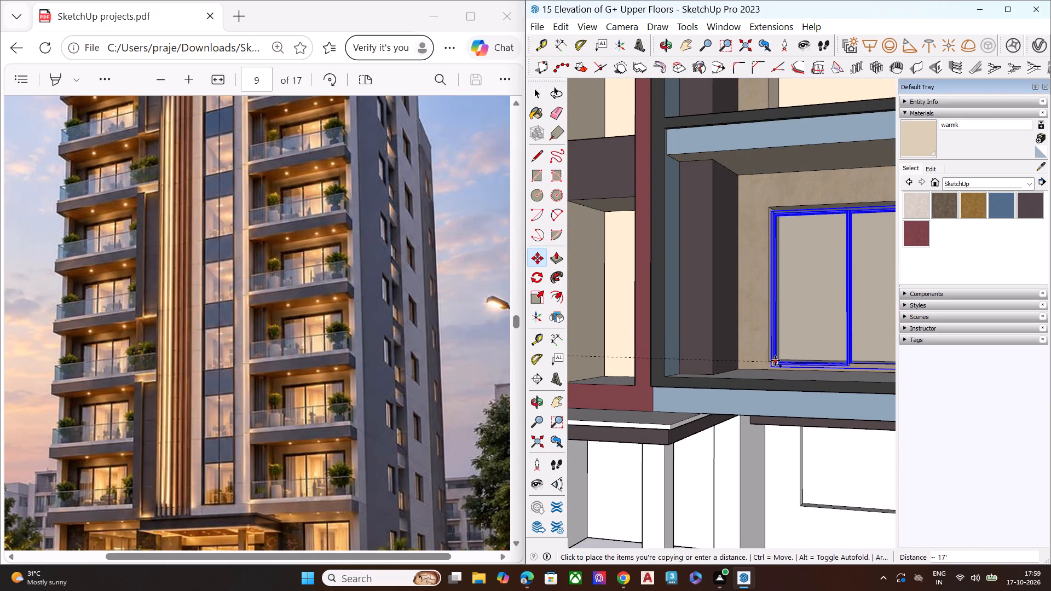
scroll(795, 369, "up", 2)
scroll(795, 369, "down", 1)
scroll(795, 369, "up", 3)
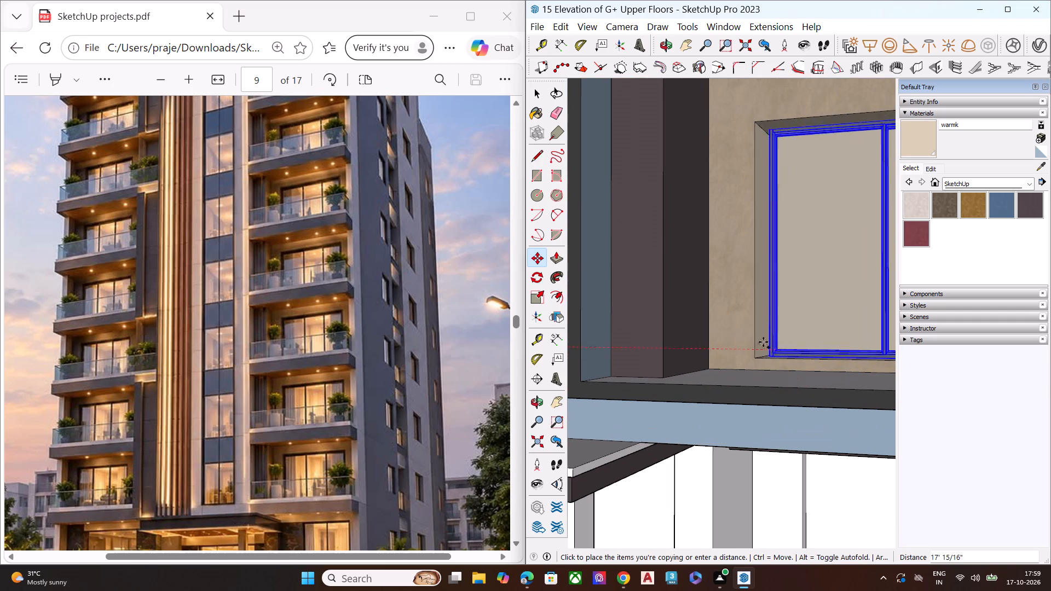
middle_click_drag(757, 358, 733, 491)
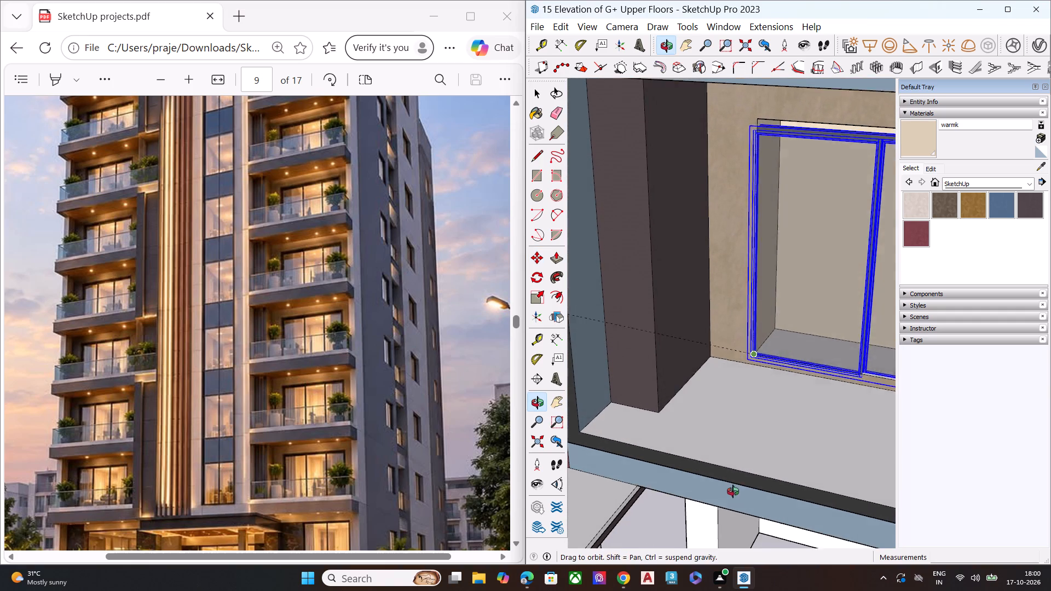
middle_click_drag(733, 491, 733, 493)
left_click(761, 349)
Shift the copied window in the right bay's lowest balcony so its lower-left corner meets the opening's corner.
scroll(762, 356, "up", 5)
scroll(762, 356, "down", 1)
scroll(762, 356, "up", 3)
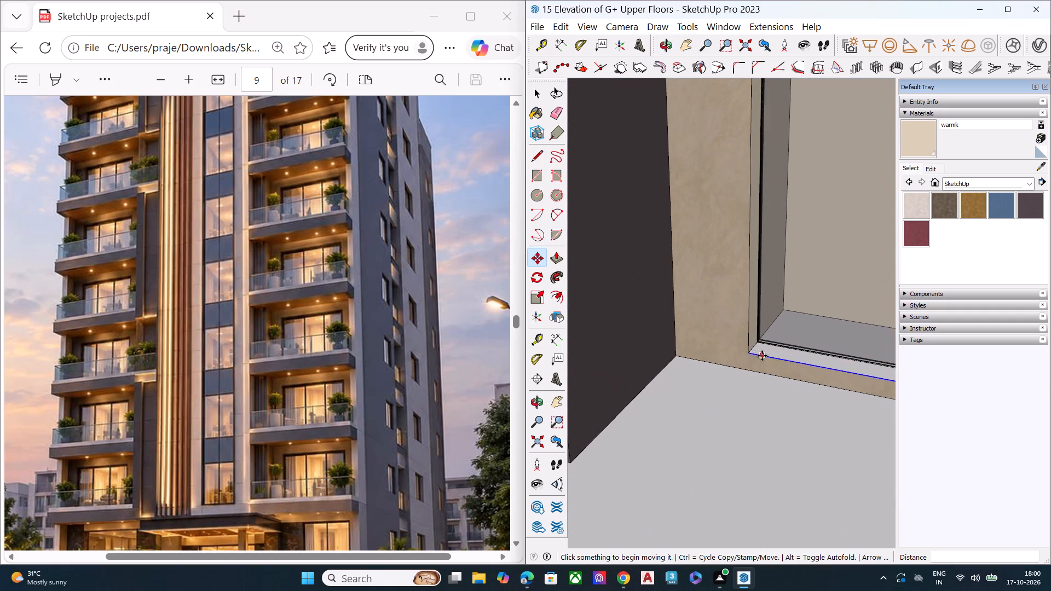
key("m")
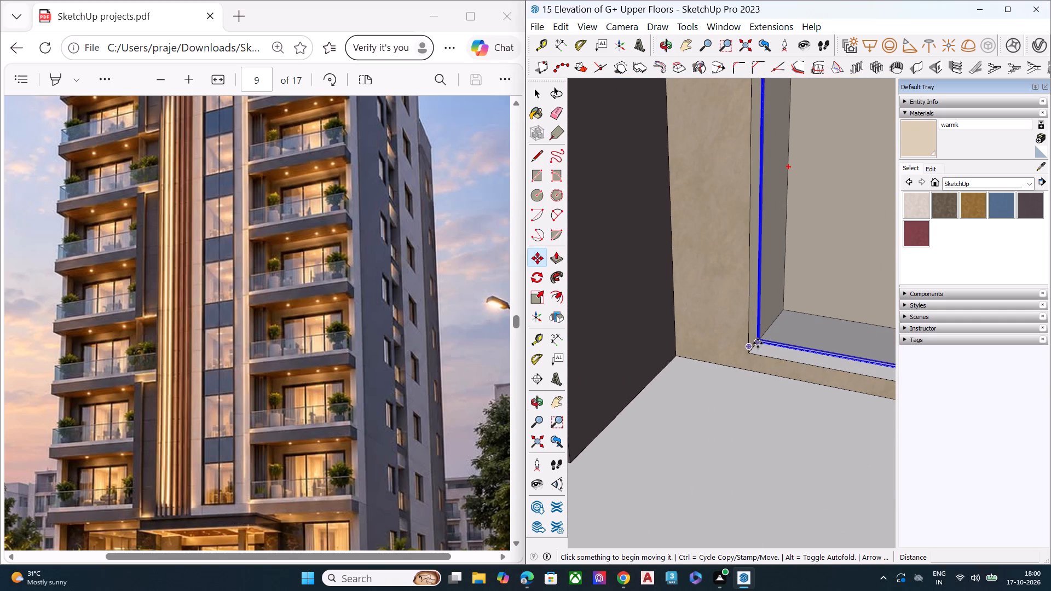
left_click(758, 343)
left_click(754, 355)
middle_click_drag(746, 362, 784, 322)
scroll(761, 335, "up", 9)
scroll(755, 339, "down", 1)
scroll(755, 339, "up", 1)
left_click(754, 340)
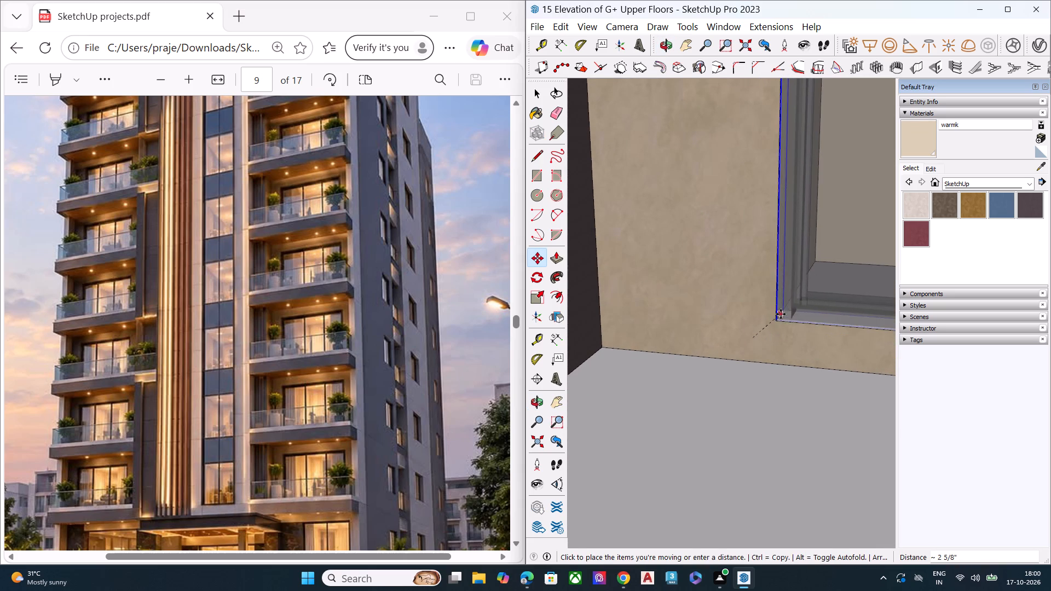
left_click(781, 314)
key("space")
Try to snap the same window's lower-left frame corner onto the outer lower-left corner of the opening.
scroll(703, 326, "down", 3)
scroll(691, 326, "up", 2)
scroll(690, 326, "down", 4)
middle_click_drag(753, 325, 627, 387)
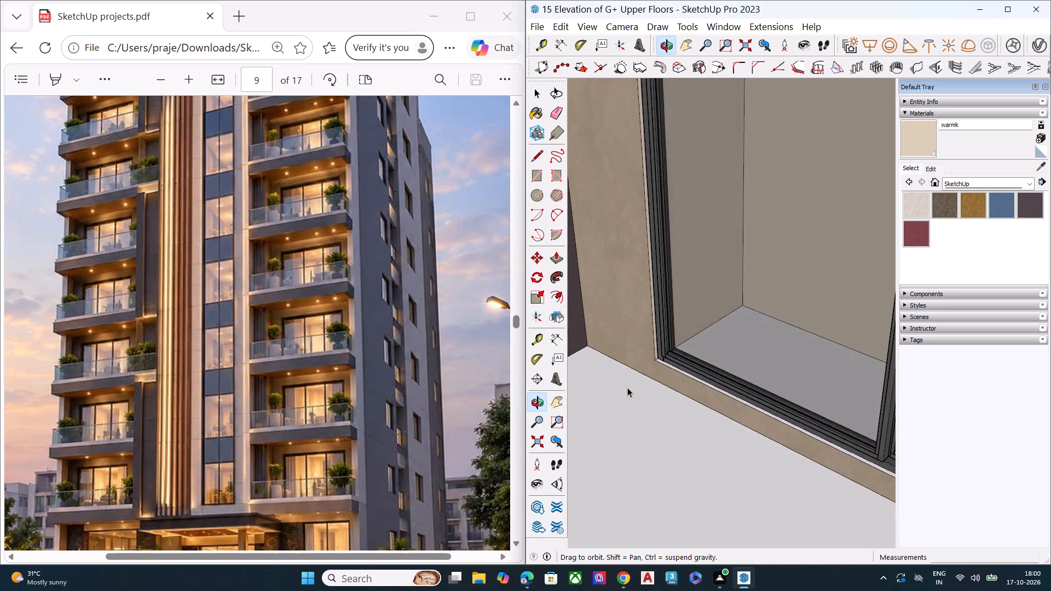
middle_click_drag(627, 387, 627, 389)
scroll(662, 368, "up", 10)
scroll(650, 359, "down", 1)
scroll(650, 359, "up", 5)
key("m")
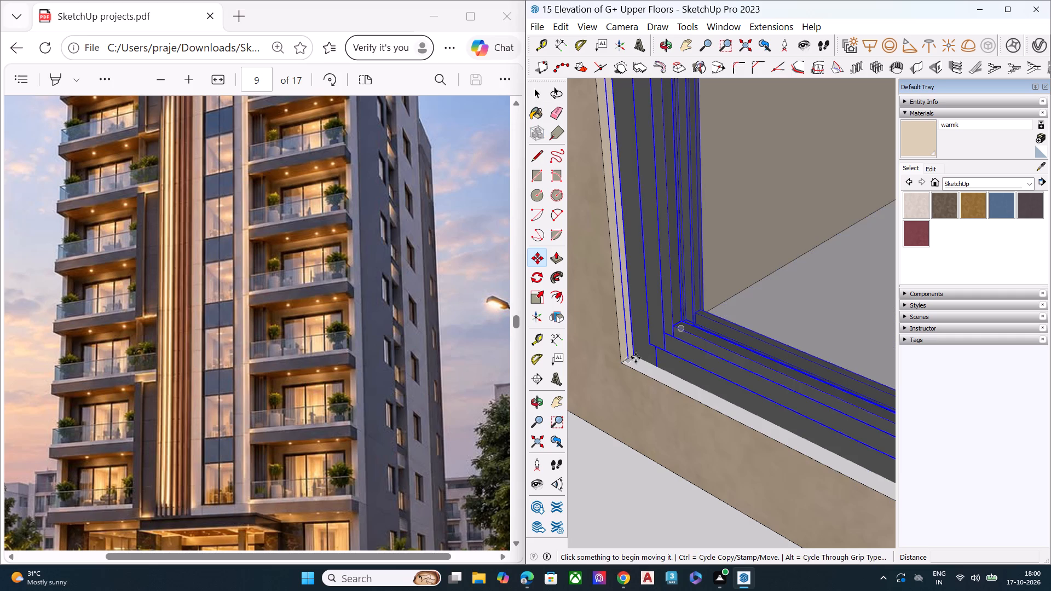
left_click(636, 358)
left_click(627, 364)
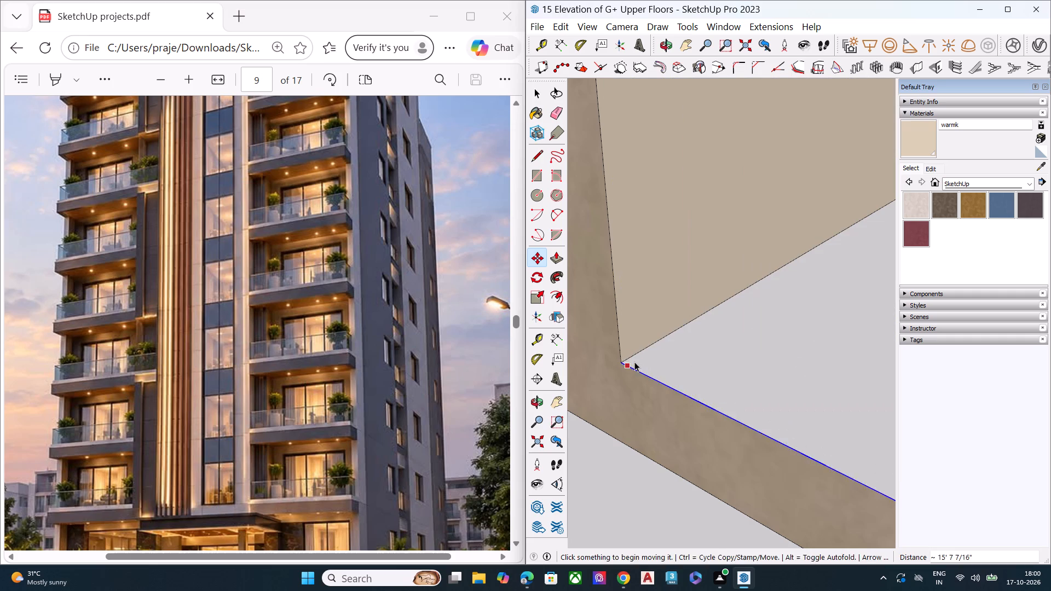
Copy the displaced window beside the tower by its lower-left corner into the right bay's lowest balcony opening.
key("space")
scroll(660, 347, "down", 1)
scroll(661, 347, "up", 2)
scroll(662, 347, "down", 1)
scroll(665, 348, "up", 3)
scroll(667, 348, "down", 1)
scroll(669, 349, "up", 1)
scroll(670, 349, "down", 4)
scroll(647, 324, "up", 1)
scroll(647, 324, "down", 9)
scroll(707, 304, "up", 1)
scroll(707, 304, "down", 6)
scroll(710, 304, "up", 3)
scroll(710, 304, "down", 13)
scroll(708, 316, "up", 2)
scroll(708, 316, "down", 1)
scroll(708, 316, "up", 1)
scroll(708, 317, "down", 3)
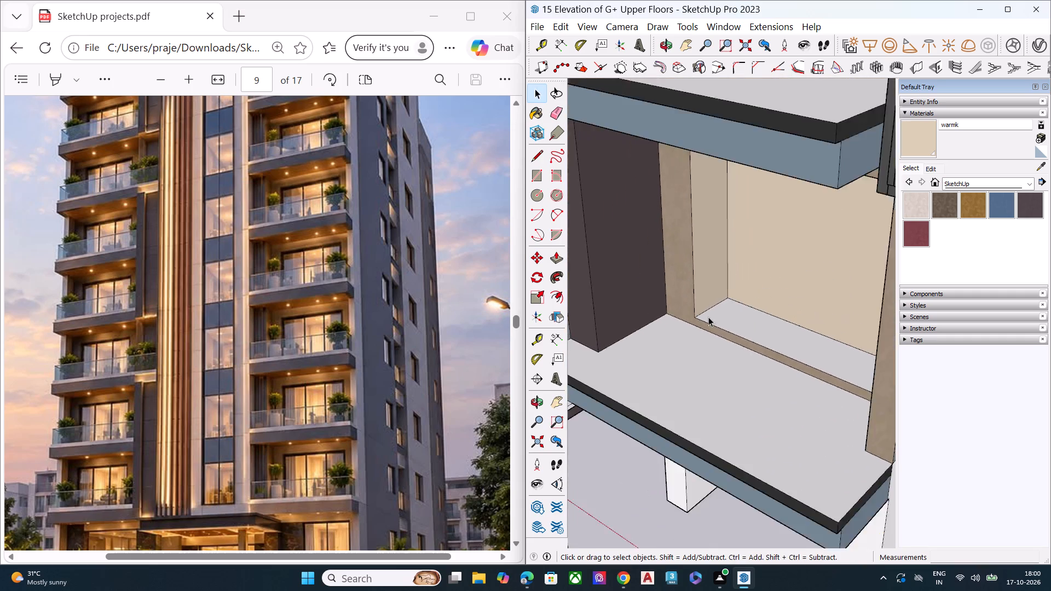
scroll(708, 317, "down", 2)
scroll(708, 317, "up", 2)
scroll(708, 317, "down", 2)
scroll(708, 317, "up", 2)
scroll(708, 317, "down", 2)
scroll(708, 321, "up", 2)
scroll(707, 325, "down", 2)
scroll(707, 326, "up", 1)
scroll(707, 327, "down", 4)
middle_click_drag(723, 353, 763, 303)
scroll(763, 302, "up", 2)
scroll(776, 285, "down", 1)
scroll(776, 285, "up", 1)
scroll(737, 317, "down", 5)
scroll(724, 350, "up", 1)
middle_click_drag(726, 347, 769, 322)
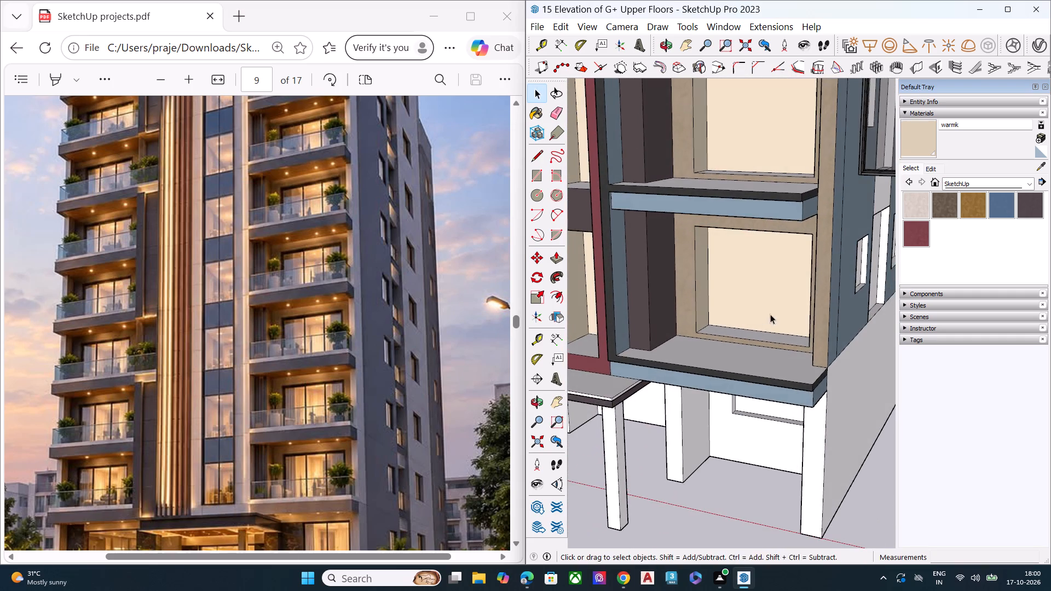
middle_click_drag(703, 357, 698, 398)
scroll(698, 370, "down", 1)
scroll(802, 258, "up", 4)
key("m")
key("space")
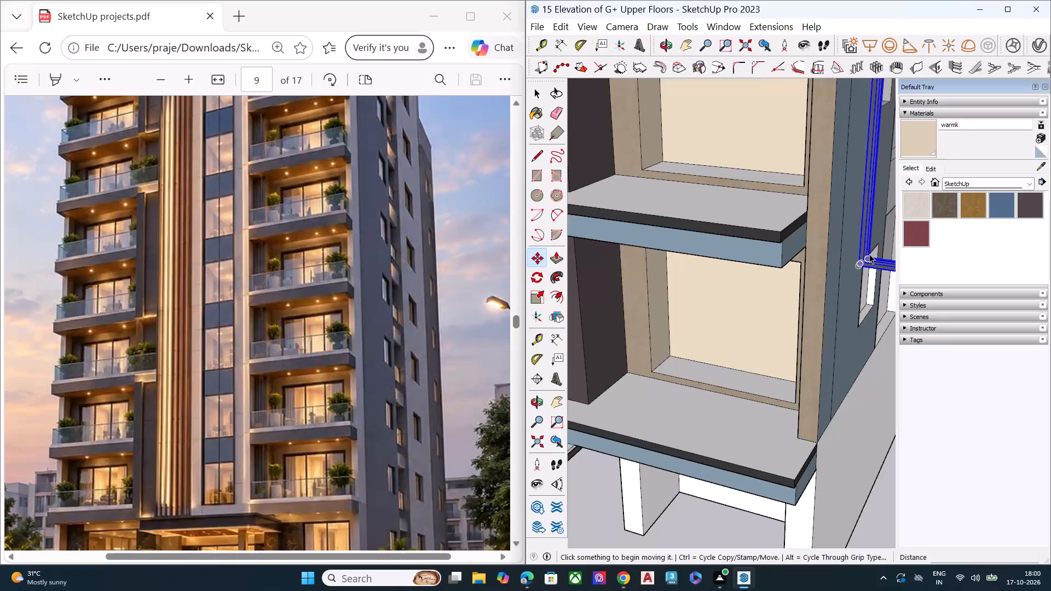
left_click(869, 254)
key("m")
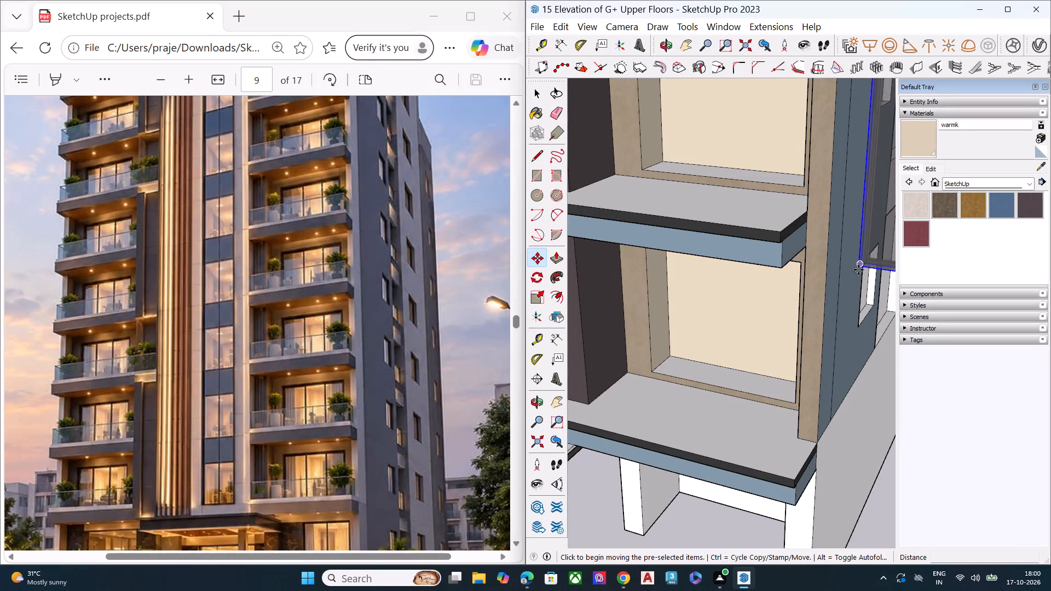
left_click(860, 265)
scroll(691, 294, "down", 5)
middle_click_drag(629, 337, 677, 338)
scroll(677, 338, "up", 5)
left_click(655, 351)
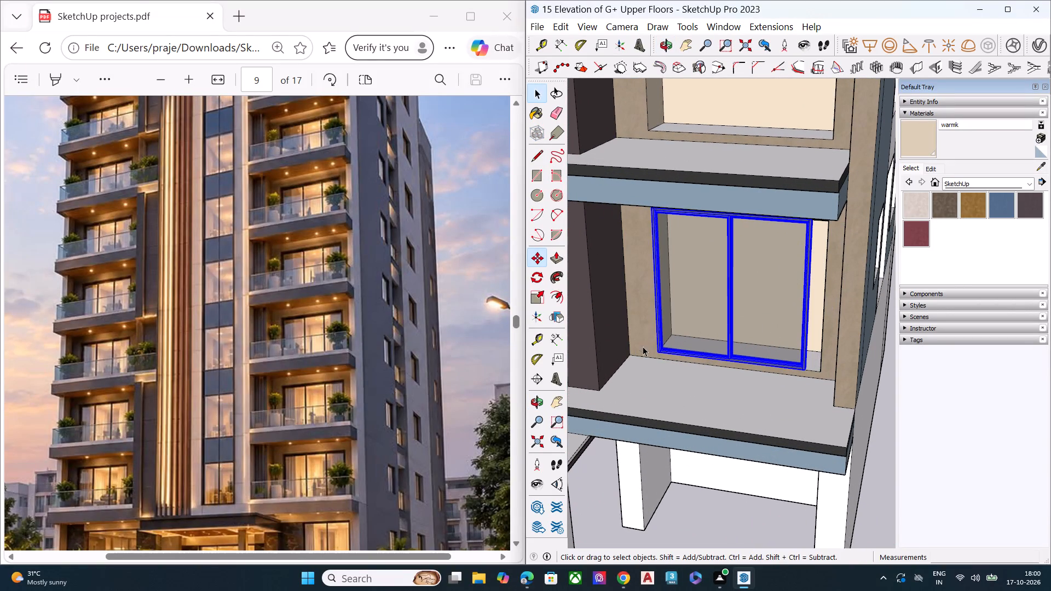
Delete the stray window floating beside the tower's side wall.
key("space")
scroll(775, 229, "down", 3)
scroll(671, 240, "up", 1)
scroll(668, 241, "down", 4)
left_click(849, 221)
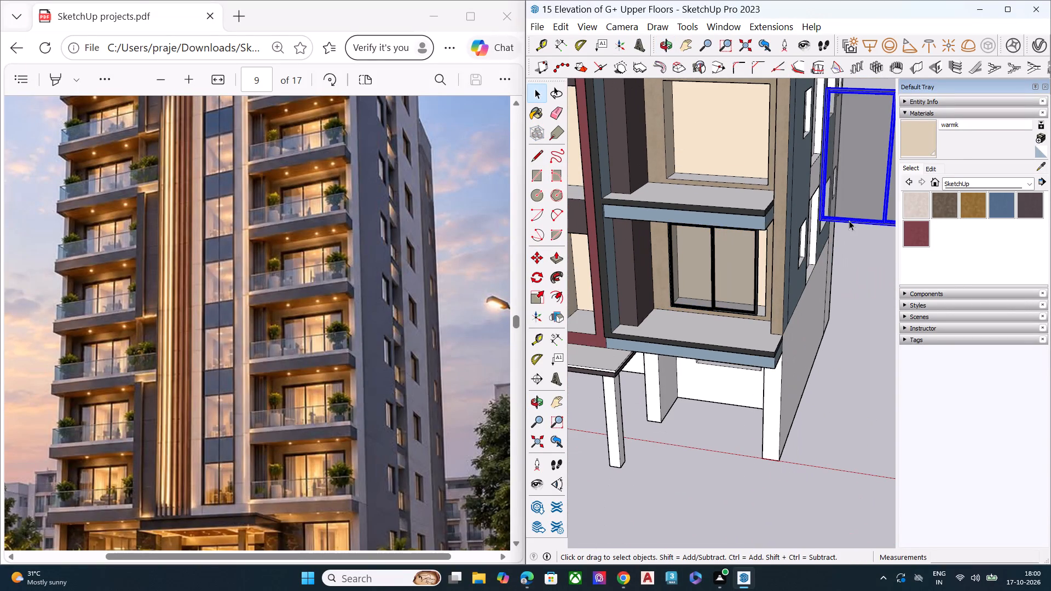
key("Delete")
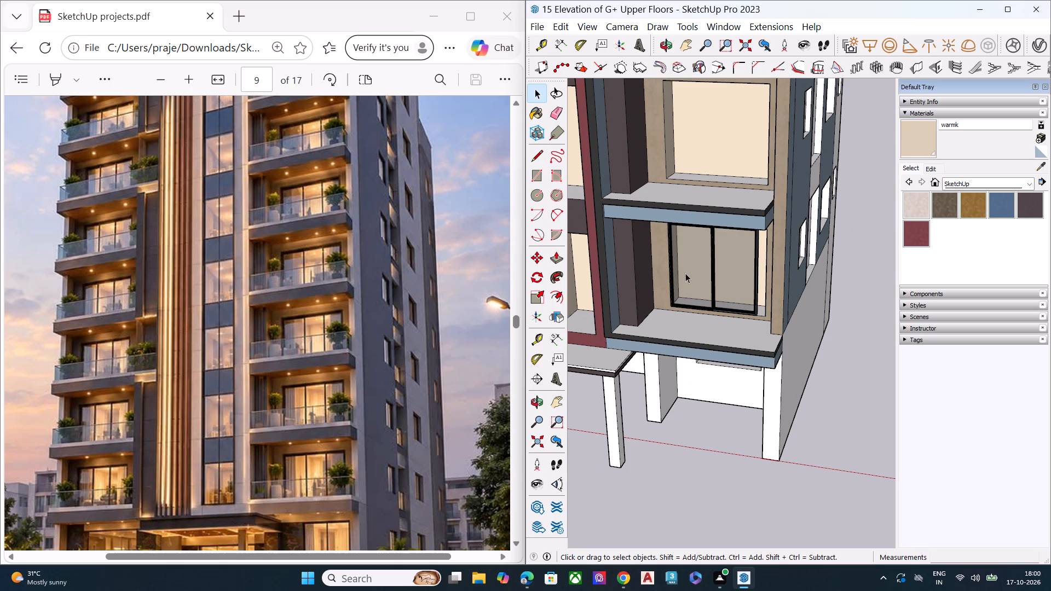
Scale the width of the right bay's lowest balcony window so its right side reaches the opening's right edge.
middle_click_drag(687, 275, 666, 111)
scroll(666, 111, "up", 2)
scroll(821, 302, "down", 1)
scroll(821, 302, "up", 6)
middle_click_drag(750, 311, 830, 371)
scroll(783, 309, "up", 1)
scroll(756, 269, "down", 2)
scroll(755, 266, "up", 3)
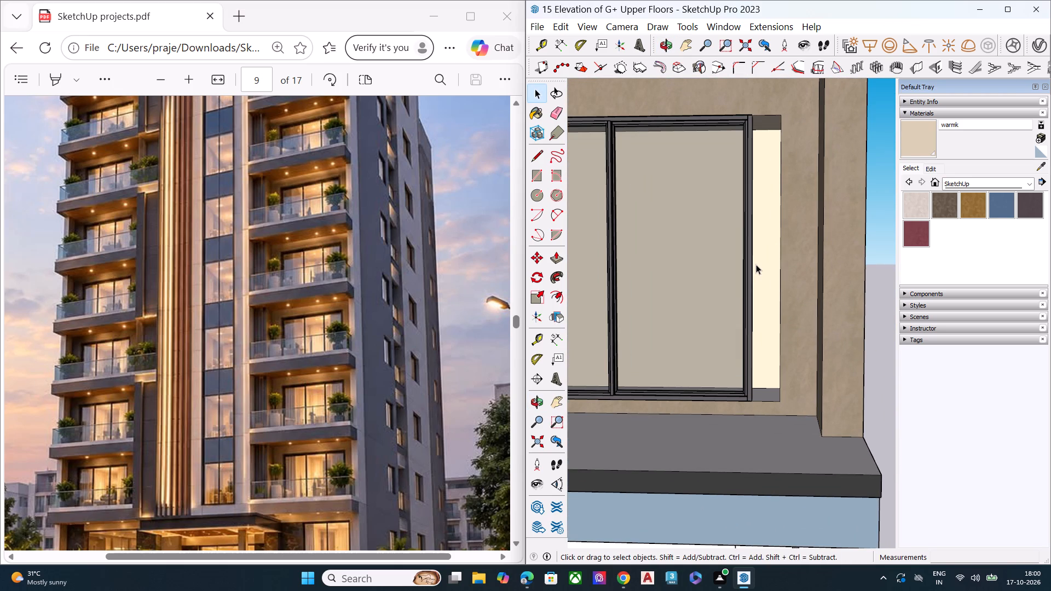
scroll(756, 265, "down", 6)
middle_click_drag(752, 315, 718, 303)
scroll(718, 293, "up", 7)
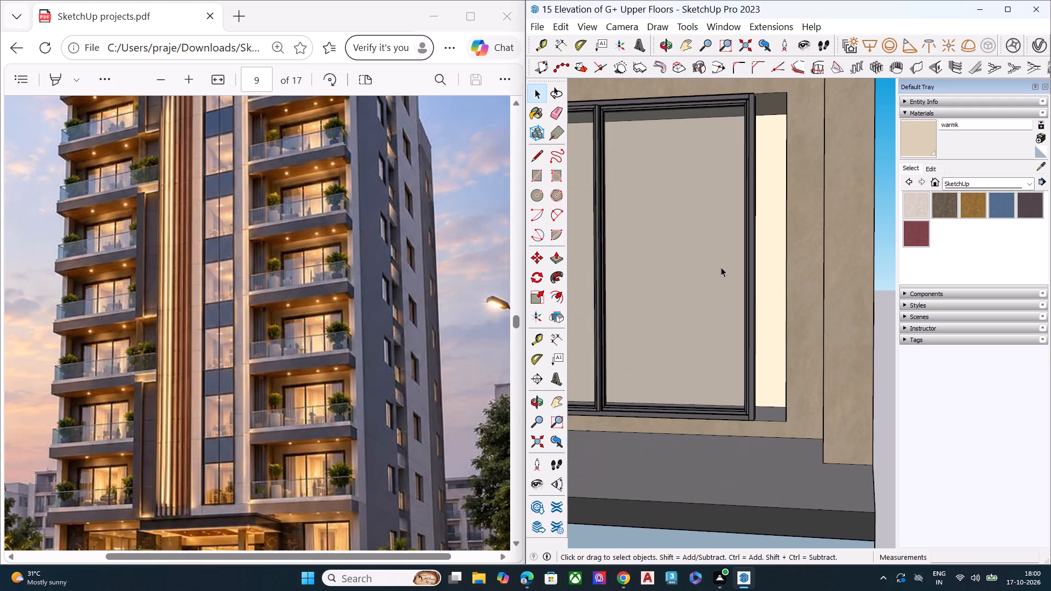
key("s")
key("d")
key("s")
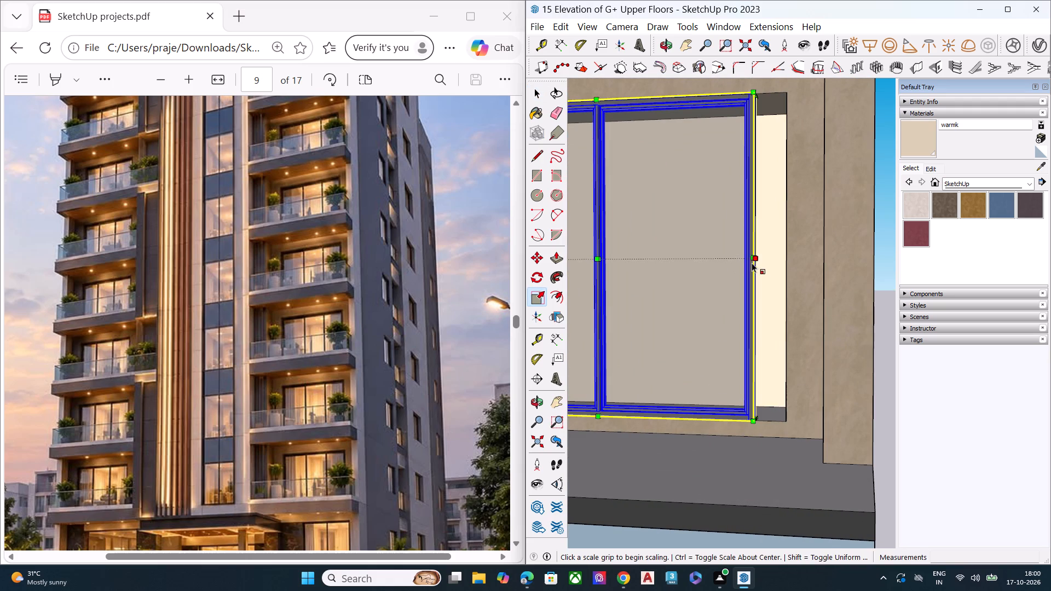
left_click(760, 258)
left_click(789, 256)
key("space")
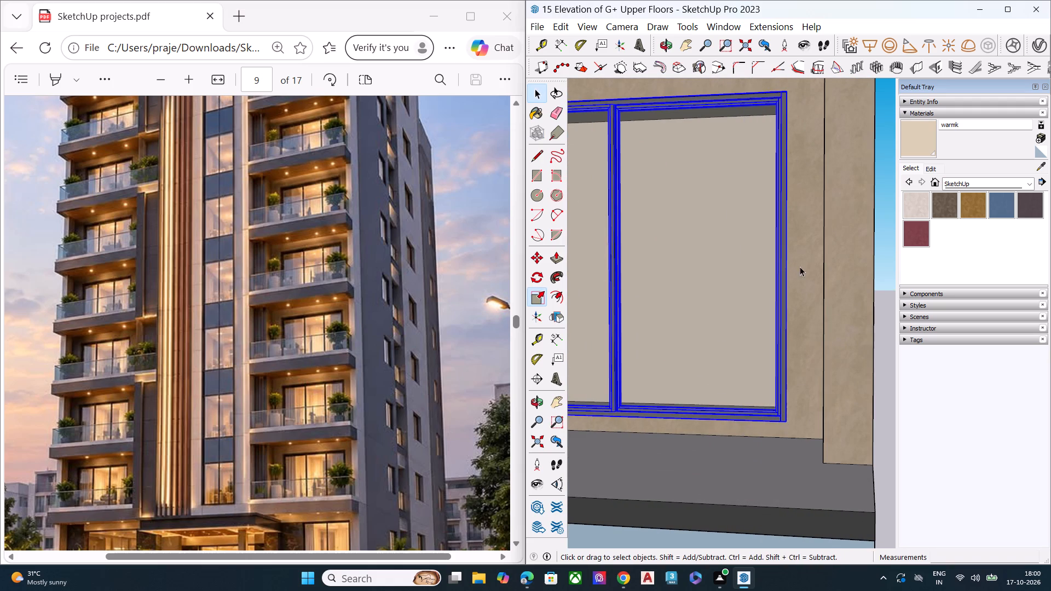
Clear the selection and examine how the lowest balcony window fits its opening in the right bay.
scroll(802, 279, "down", 13)
middle_click_drag(799, 328, 848, 305)
scroll(851, 304, "up", 1)
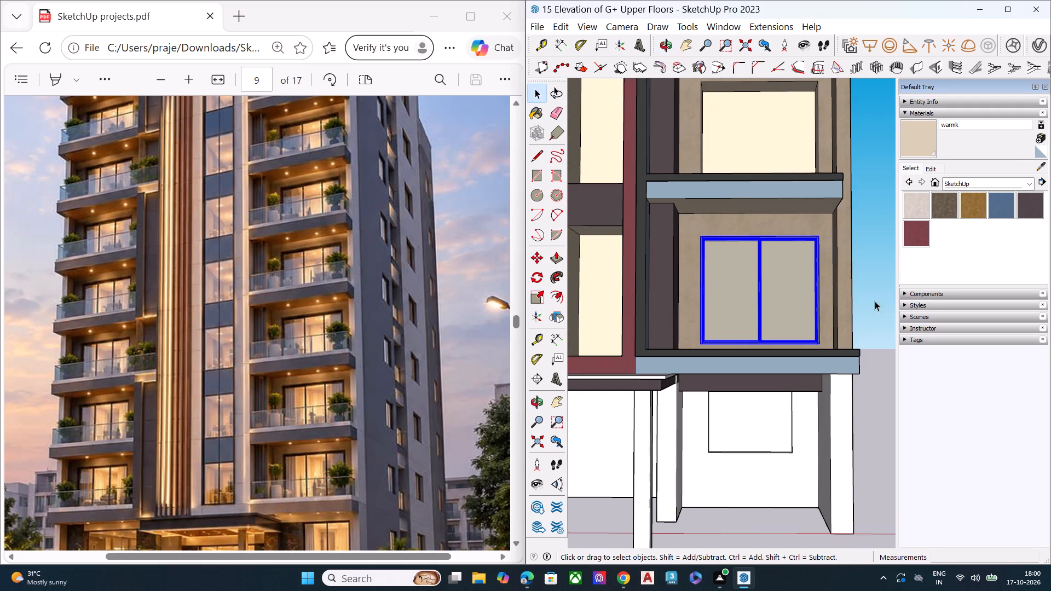
left_click(874, 301)
scroll(802, 329, "up", 5)
scroll(839, 347, "down", 6)
scroll(839, 347, "up", 6)
middle_click_drag(838, 352, 850, 417)
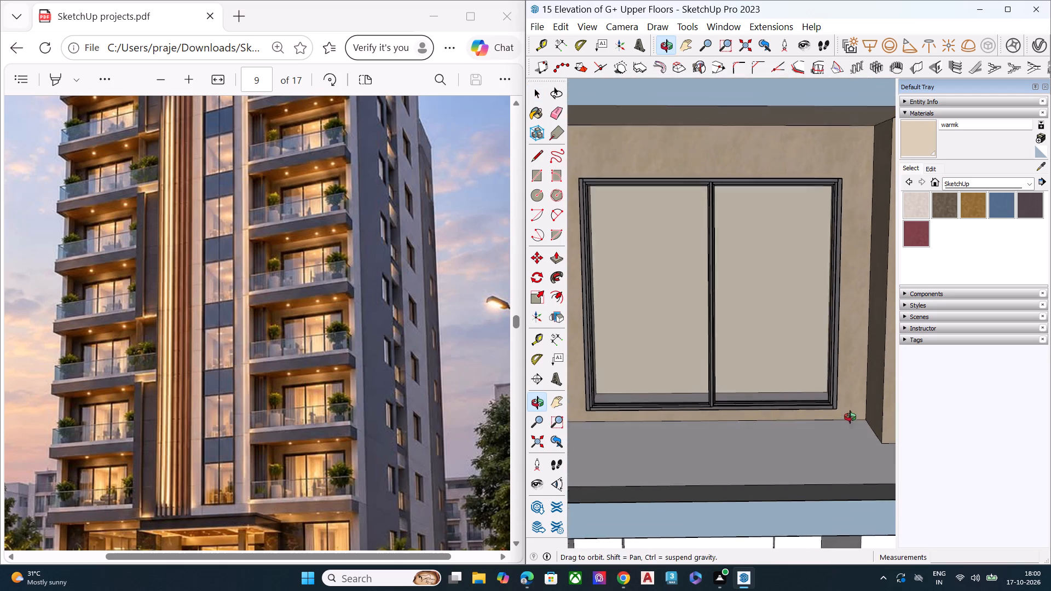
middle_click_drag(850, 417, 848, 418)
Copy the right bay's lowest balcony window up about 7' 7" into the second balcony opening, using the end pier's base as reference.
scroll(850, 418, "up", 5)
key("m")
key("space")
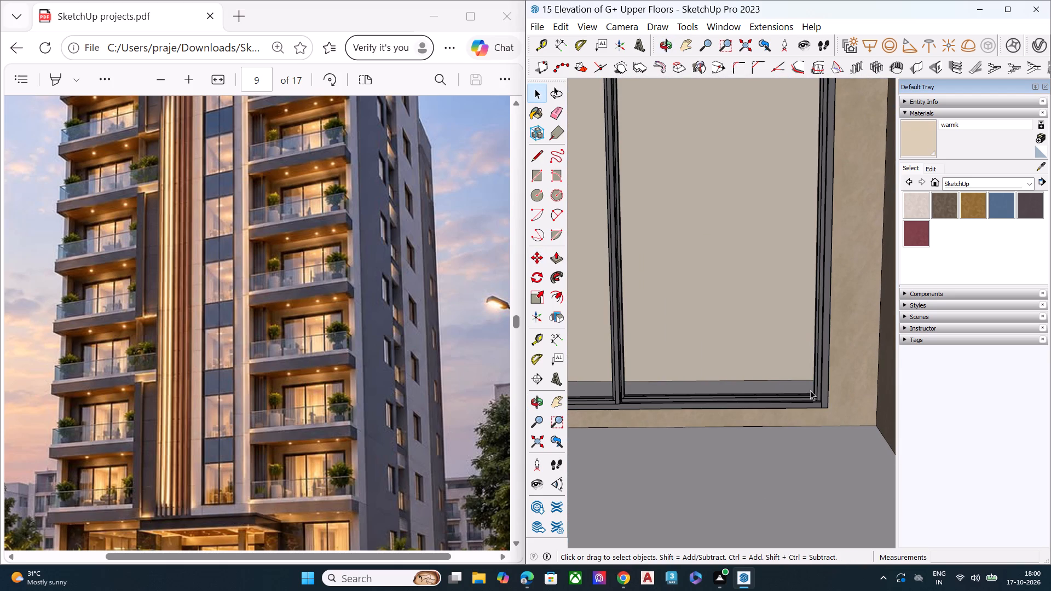
left_click(810, 390)
key("m")
scroll(802, 380, "up", 1)
scroll(799, 375, "down", 2)
scroll(798, 375, "up", 1)
scroll(796, 373, "down", 14)
scroll(858, 401, "up", 2)
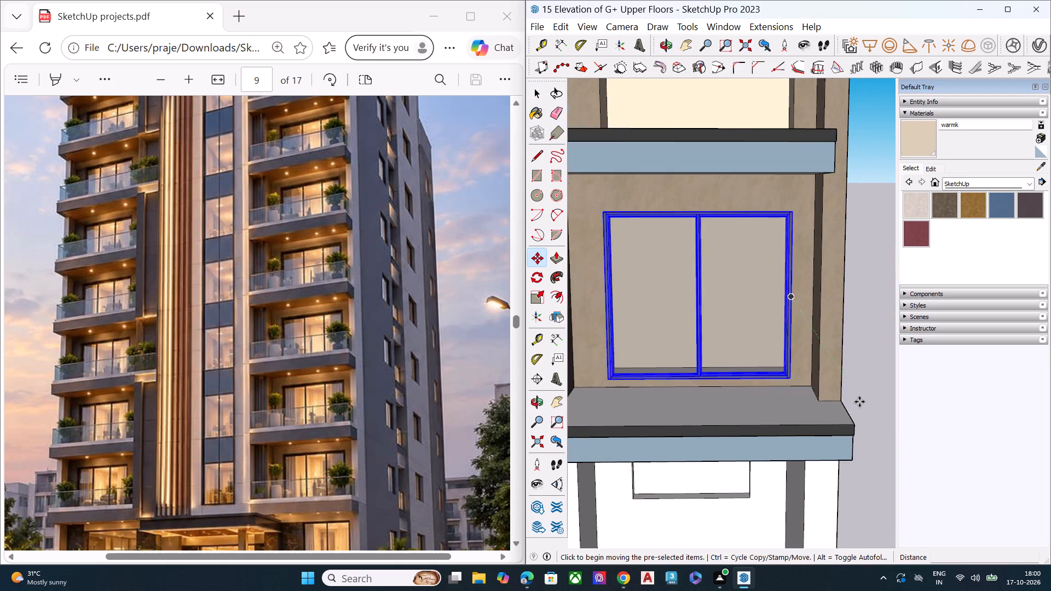
scroll(859, 402, "up", 2)
left_click(828, 399)
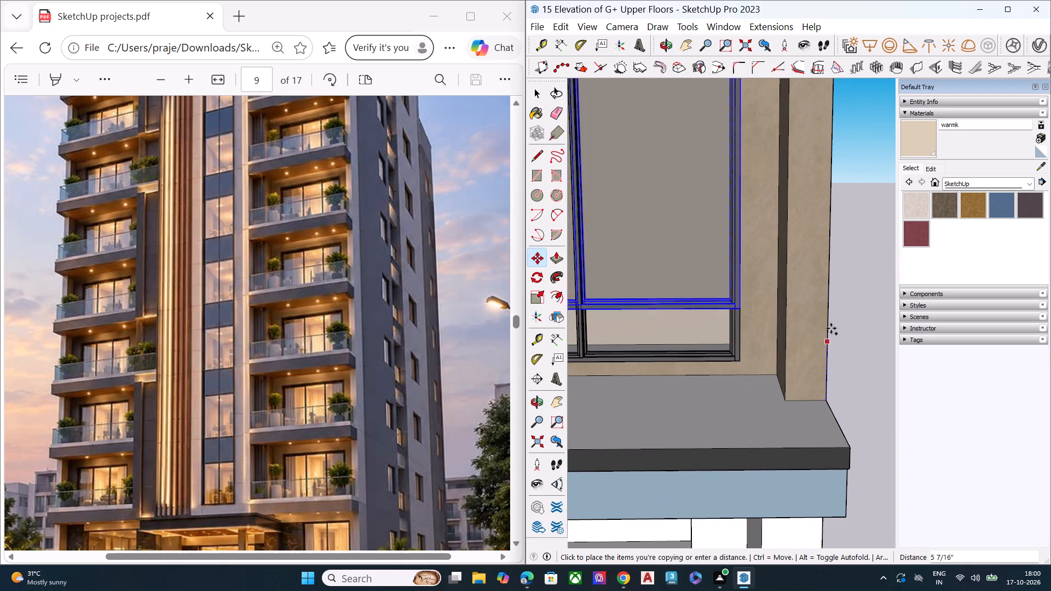
scroll(833, 325, "down", 10)
scroll(819, 178, "up", 5)
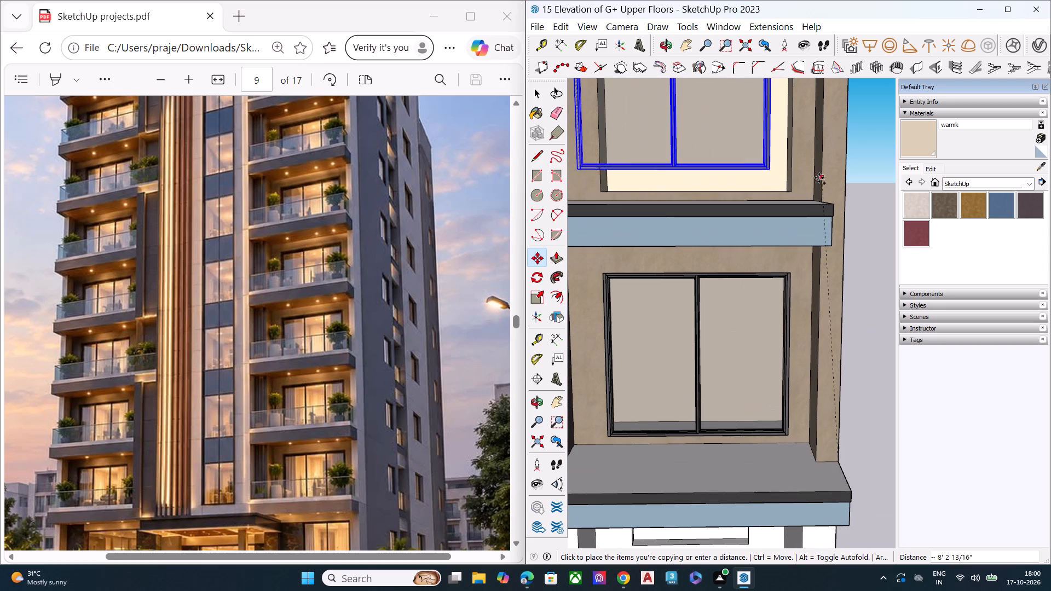
left_click(847, 201)
key("space")
Copy the second balcony window up 7' 6 5/8" into the right bay's third balcony opening, referencing the slab and pier corners.
scroll(841, 310, "down", 2)
scroll(839, 321, "up", 1)
scroll(839, 322, "down", 3)
middle_click_drag(724, 186, 723, 169)
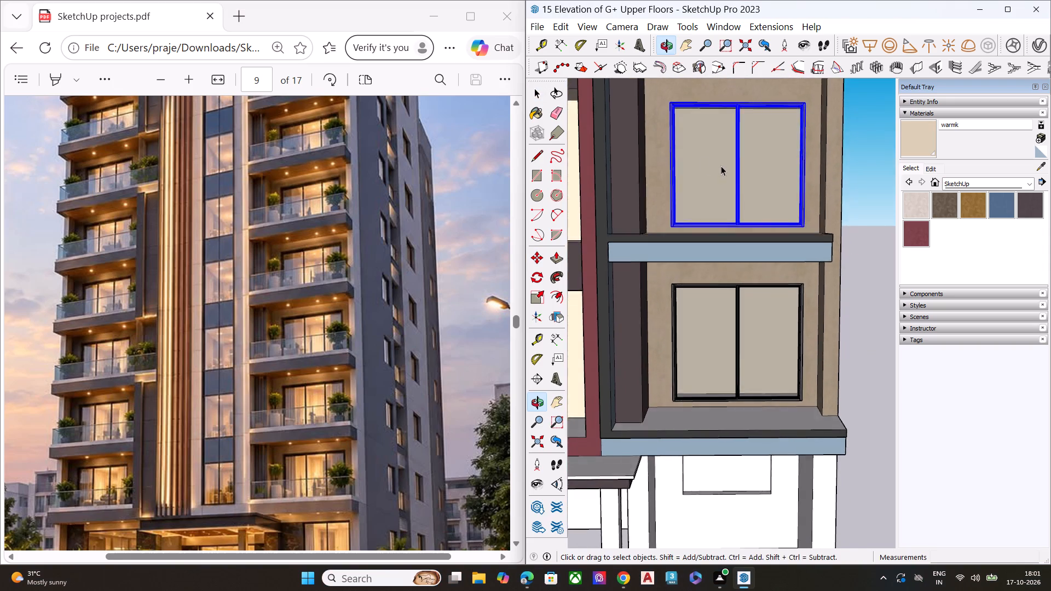
scroll(705, 161, "up", 6)
scroll(687, 148, "down", 6)
scroll(789, 244, "up", 6)
key("m")
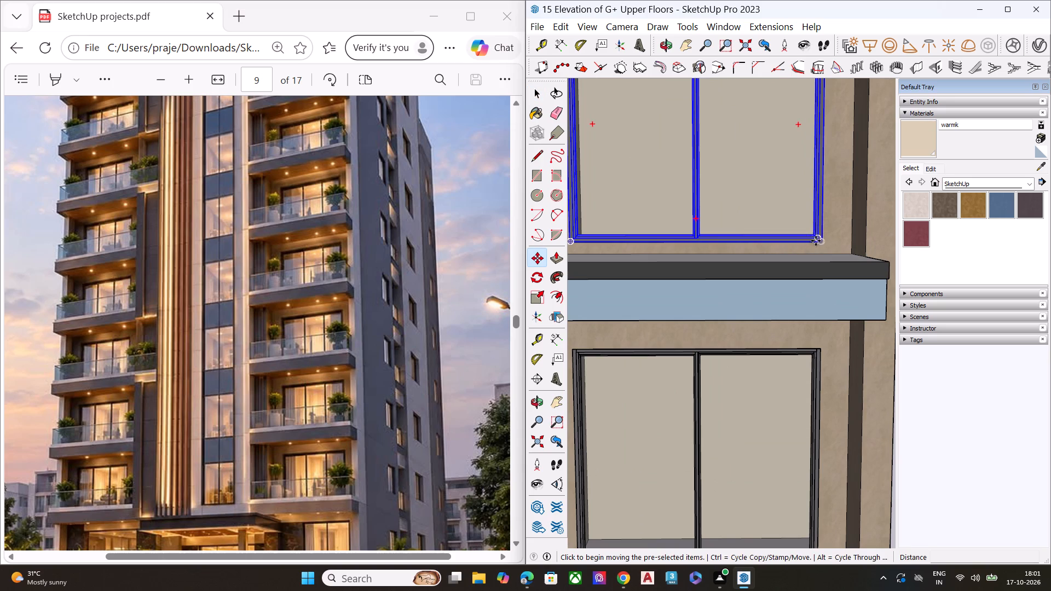
left_click(865, 253)
scroll(800, 219, "down", 5)
scroll(783, 229, "up", 2)
scroll(783, 229, "down", 12)
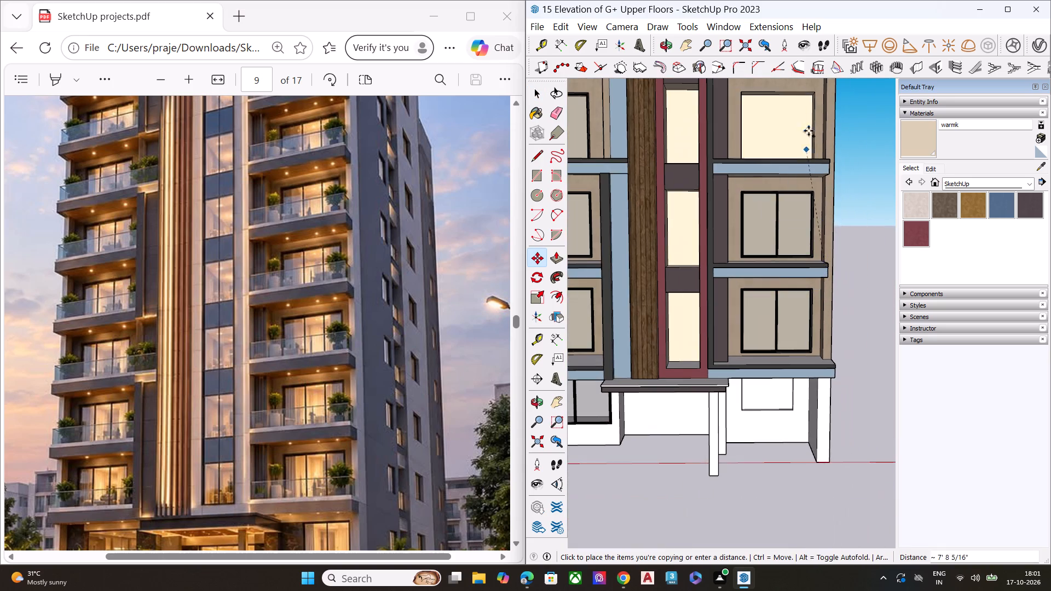
scroll(810, 121, "up", 8)
middle_click_drag(840, 177, 848, 257)
scroll(848, 259, "up", 3)
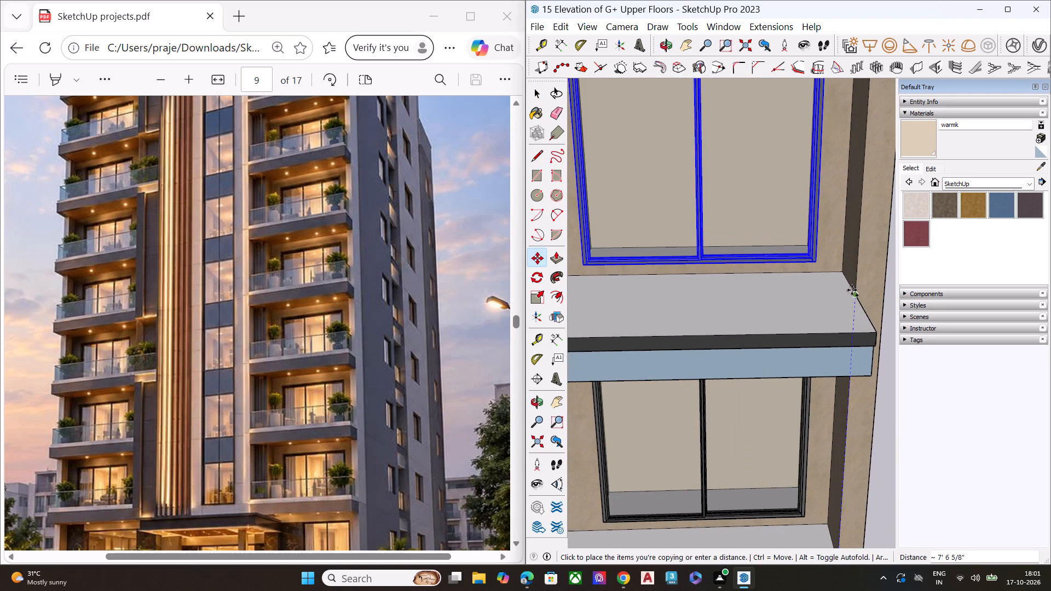
left_click(852, 290)
Copy the third balcony window up 7' 6 5/8" into the right bay's fourth balcony opening.
left_click(856, 296)
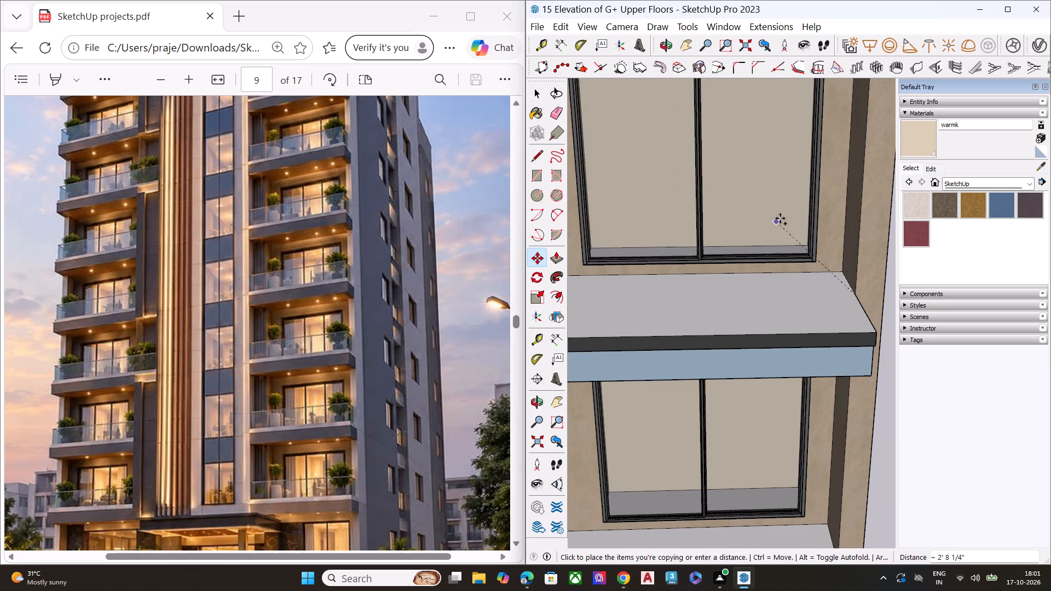
scroll(781, 218, "down", 13)
scroll(833, 186, "up", 8)
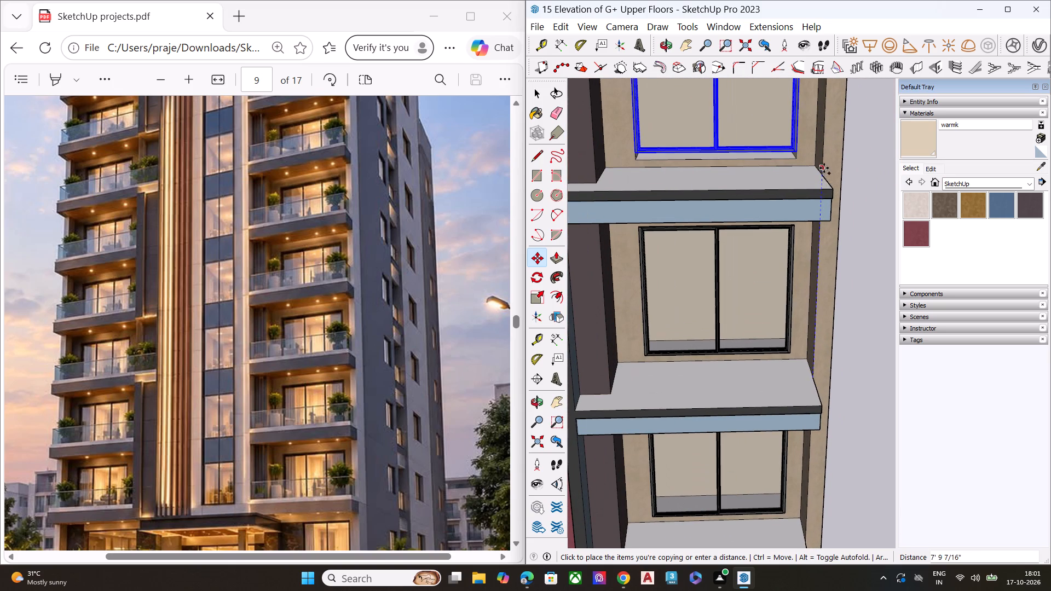
left_click(823, 171)
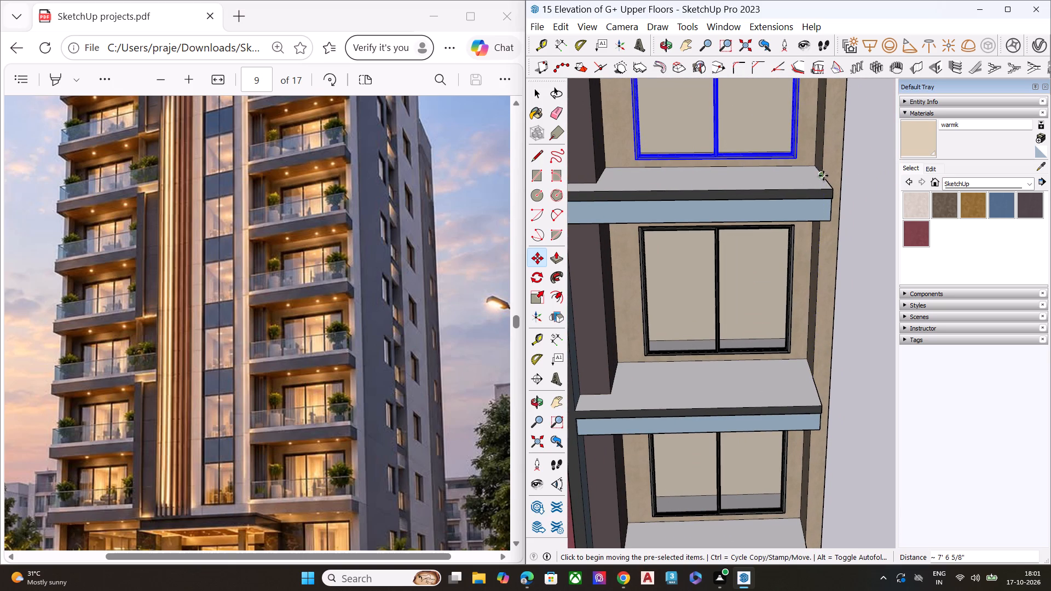
Copy the fourth balcony window up 7' 6 5/8" into the right bay's fifth balcony opening.
left_click(823, 176)
scroll(750, 159, "down", 7)
scroll(790, 248, "down", 15)
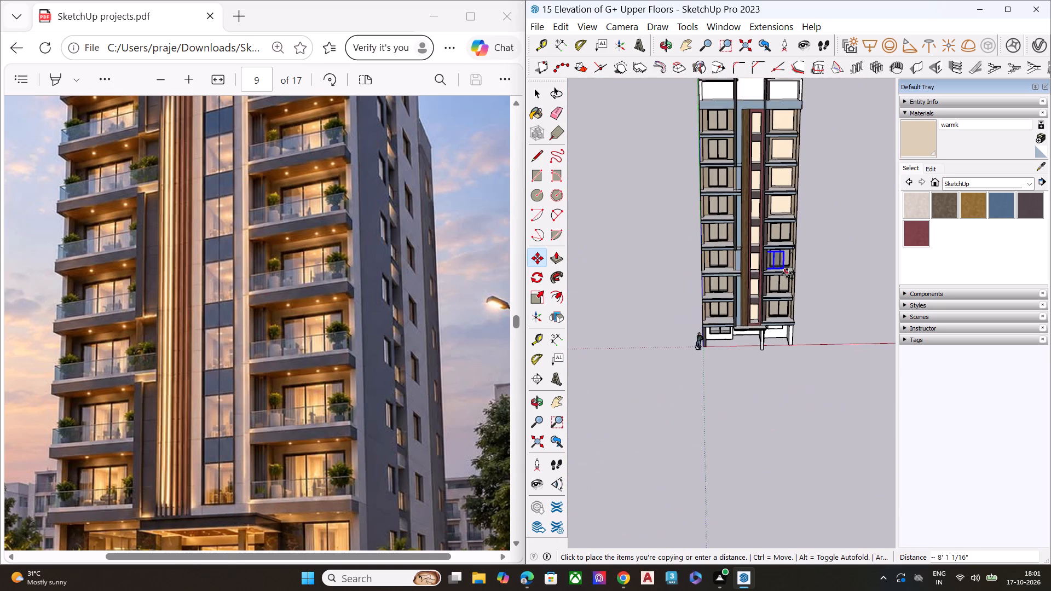
middle_click_drag(779, 231, 760, 164)
scroll(773, 114, "up", 7)
scroll(806, 250, "up", 2)
scroll(800, 299, "down", 1)
scroll(800, 303, "up", 7)
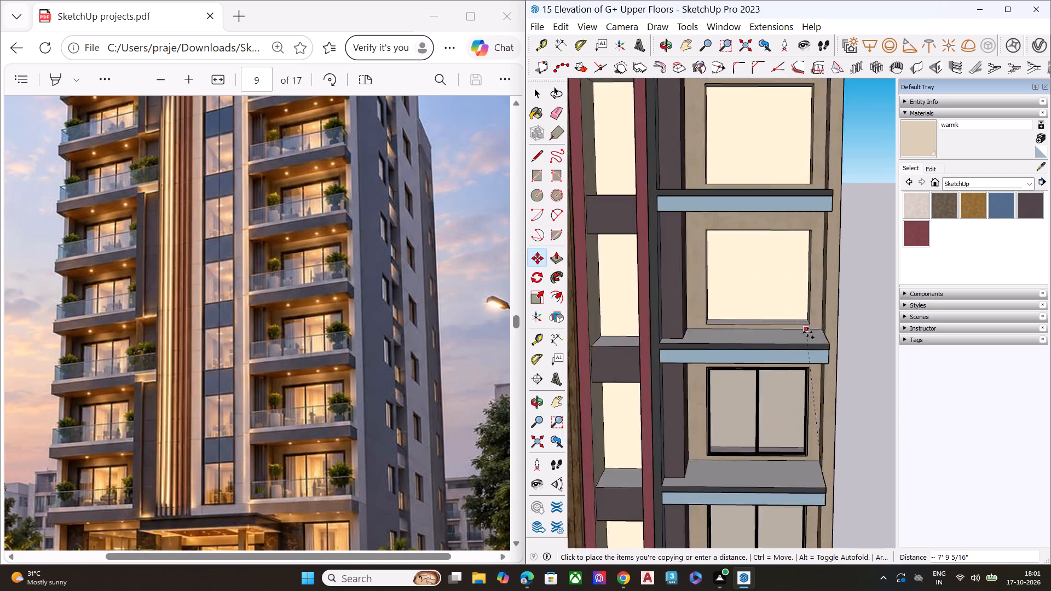
scroll(807, 332, "up", 5)
left_click(835, 338)
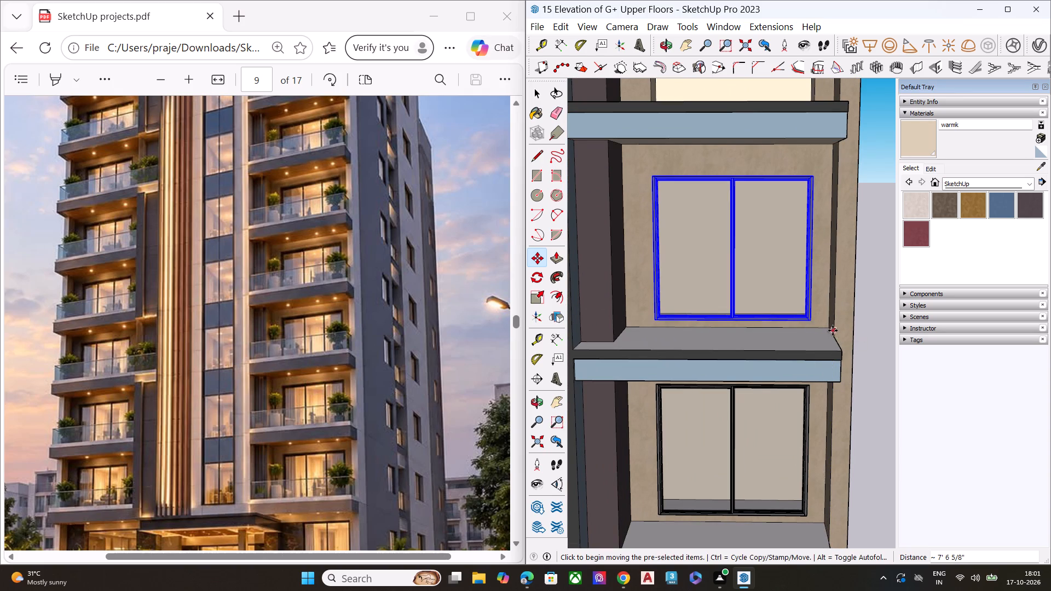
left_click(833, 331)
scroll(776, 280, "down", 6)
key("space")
Copy the fifth balcony window straight up into the right bay's sixth balcony opening, referencing the slab and pier corners.
scroll(797, 298, "up", 2)
left_click(781, 279)
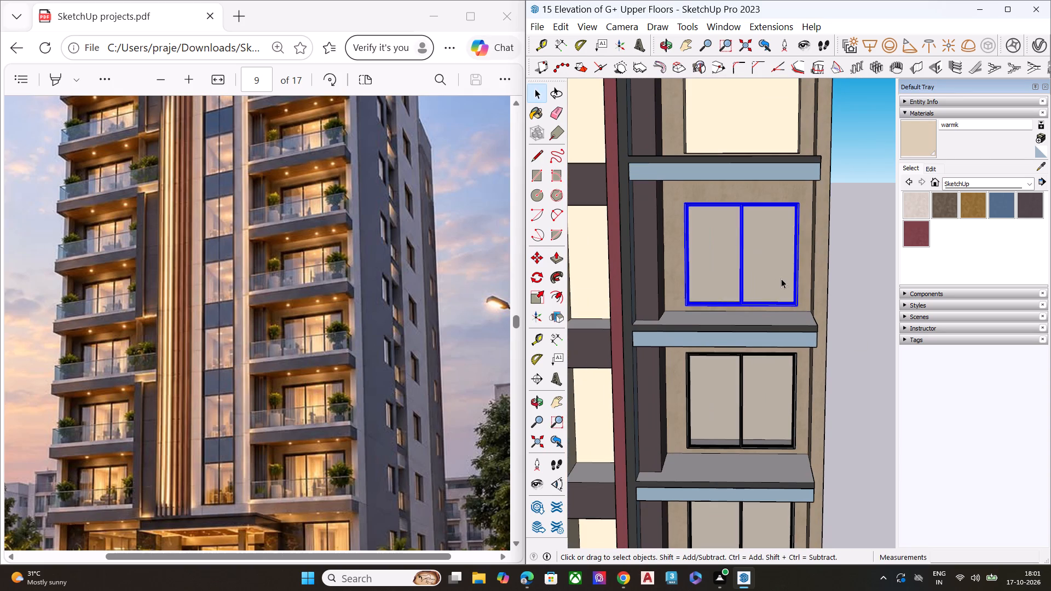
key("m")
left_click(813, 316)
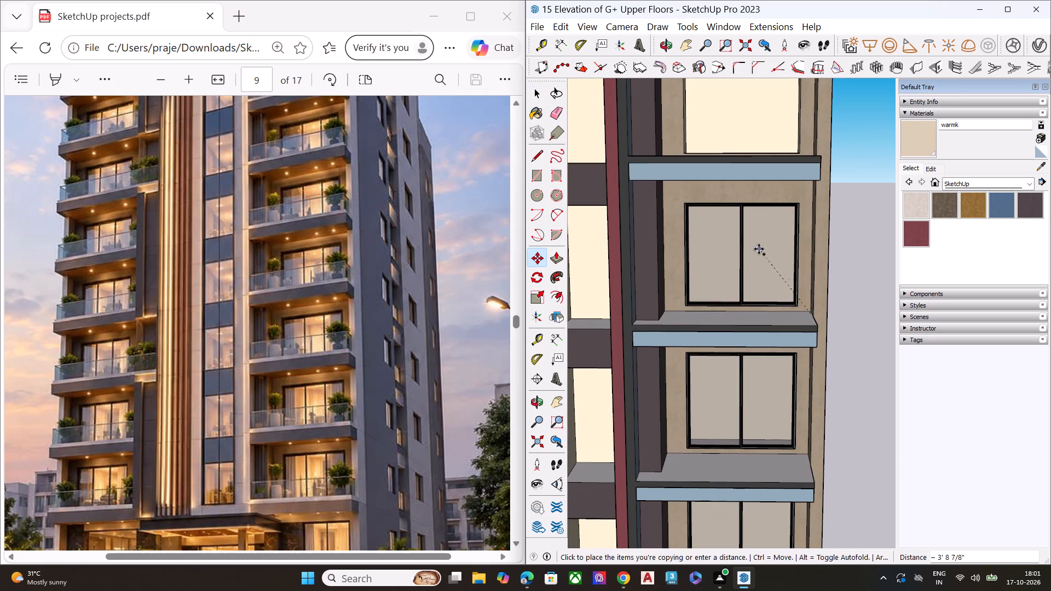
scroll(746, 269, "down", 9)
scroll(778, 187, "up", 7)
scroll(778, 185, "down", 1)
scroll(778, 185, "up", 3)
scroll(784, 229, "up", 3)
scroll(784, 230, "down", 1)
scroll(784, 230, "up", 3)
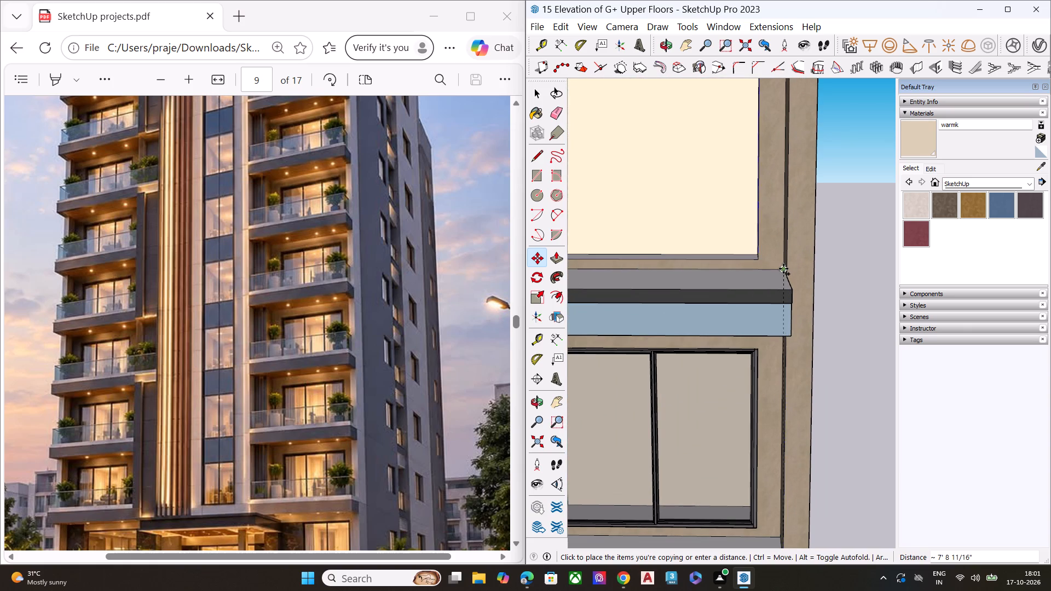
left_click(785, 272)
scroll(754, 290, "down", 5)
Copy the sixth balcony window up into the right bay's seventh balcony opening, using the frame's lower outer corner as reference.
key("space")
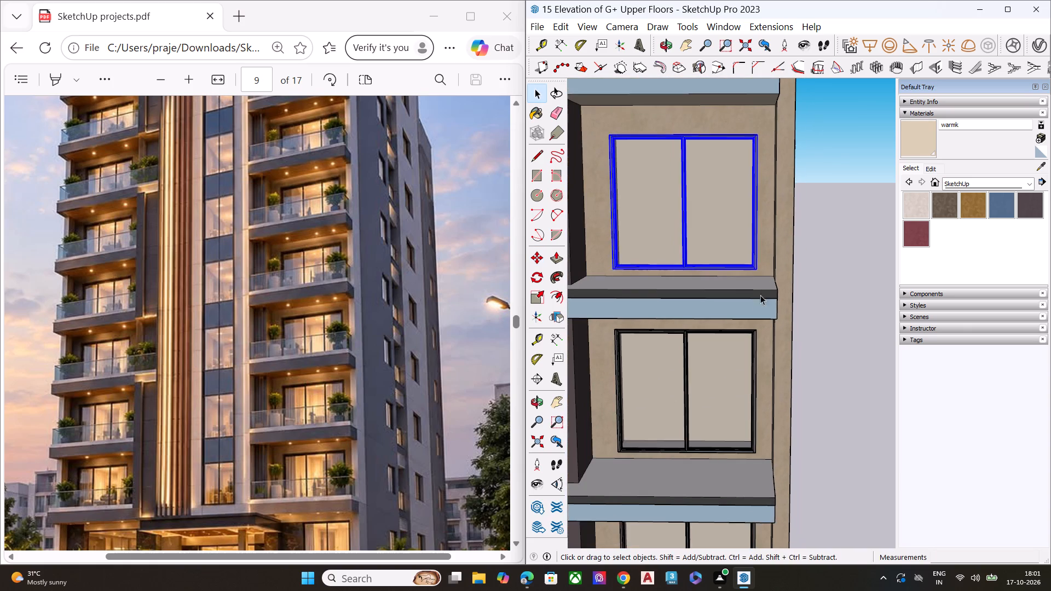
scroll(762, 291, "down", 1)
scroll(762, 291, "up", 1)
scroll(762, 291, "down", 3)
scroll(752, 255, "up", 8)
key("m")
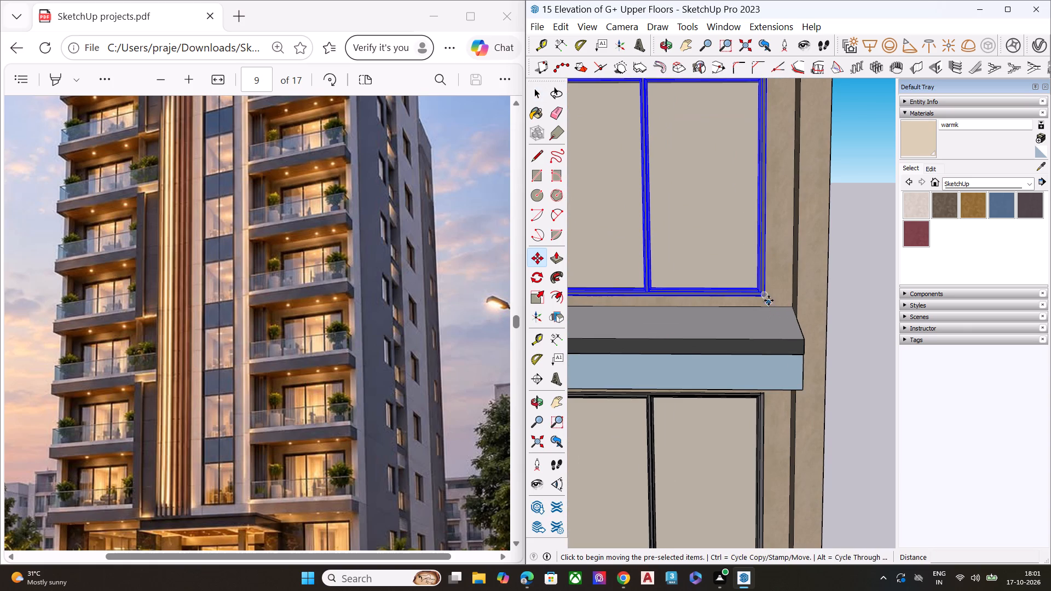
left_click(766, 297)
scroll(692, 293, "down", 6)
scroll(752, 316, "down", 2)
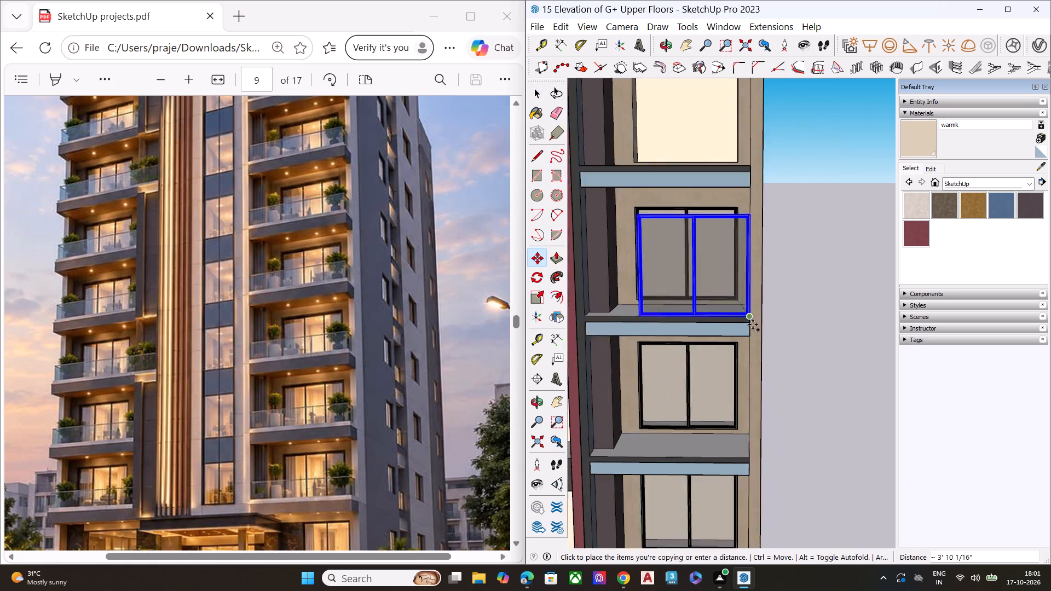
scroll(753, 325, "down", 9)
scroll(719, 238, "up", 2)
scroll(723, 225, "down", 2)
scroll(724, 225, "up", 1)
scroll(724, 225, "down", 2)
scroll(724, 225, "up", 6)
scroll(765, 263, "up", 2)
scroll(765, 263, "down", 1)
scroll(765, 263, "up", 8)
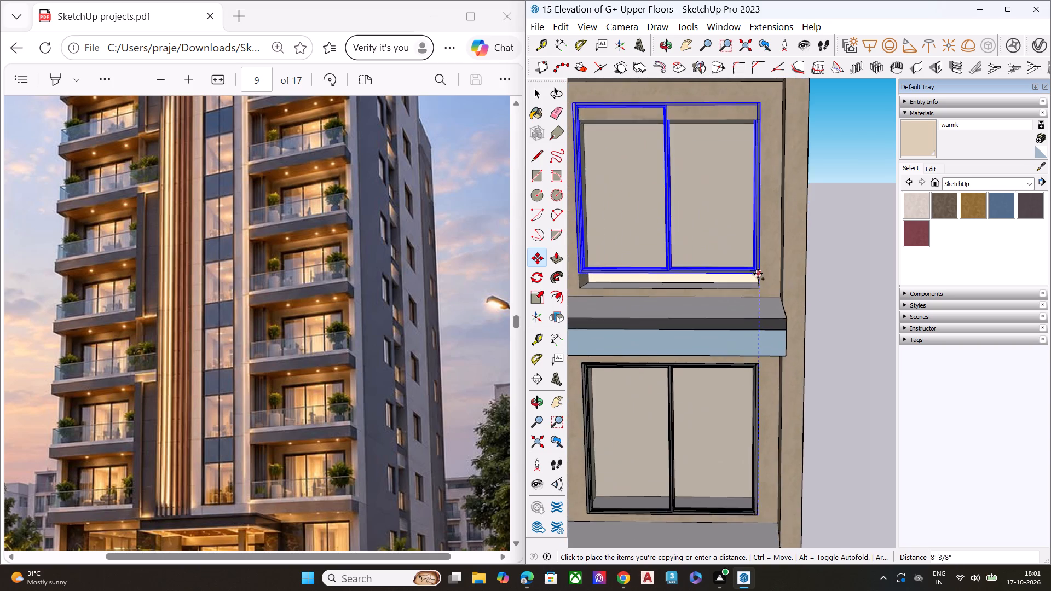
scroll(757, 282, "up", 5)
left_click(760, 292)
Copy the seventh balcony window up about 7' 6" into the right bay's top balcony opening, then clear the selection.
scroll(760, 294, "down", 3)
scroll(760, 291, "up", 1)
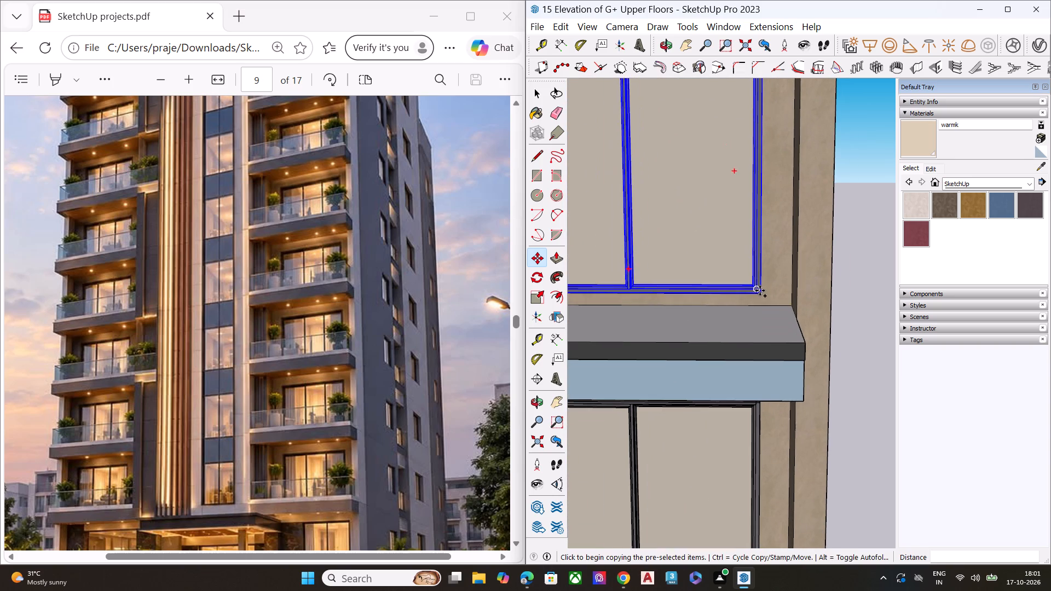
scroll(752, 293, "up", 2)
scroll(752, 293, "down", 2)
scroll(752, 293, "up", 2)
key("m")
left_click(761, 292)
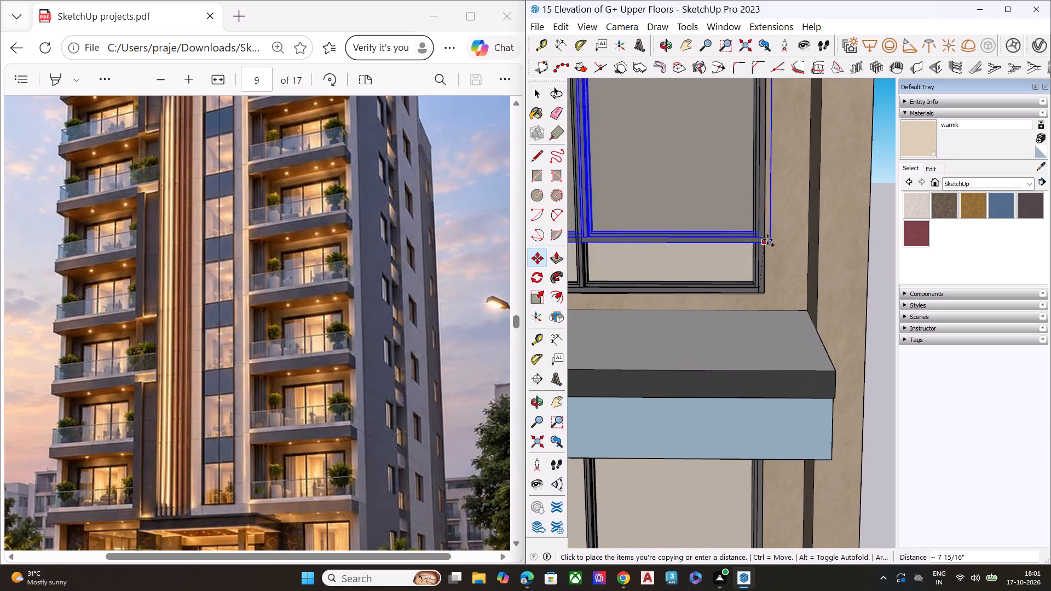
scroll(767, 240, "down", 2)
scroll(767, 240, "up", 2)
scroll(766, 240, "down", 3)
scroll(778, 239, "up", 1)
scroll(778, 239, "down", 7)
scroll(752, 311, "up", 3)
scroll(752, 311, "down", 7)
scroll(741, 117, "down", 1)
scroll(741, 117, "up", 1)
scroll(741, 117, "down", 1)
scroll(754, 129, "up", 4)
scroll(750, 153, "down", 1)
scroll(749, 159, "up", 1)
scroll(749, 160, "down", 1)
scroll(748, 160, "up", 9)
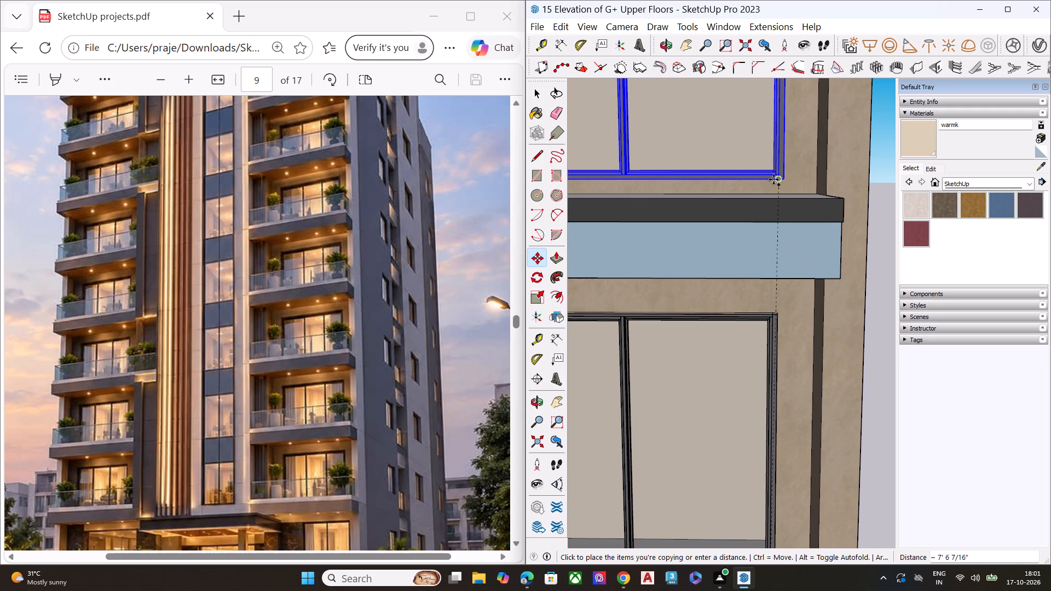
left_click(773, 179)
key("space")
scroll(731, 183, "down", 8)
left_click(865, 193)
key("space")
Copy the right bay's top balcony window about 9' 4" across to the lower corner of the central red-framed strip's top opening.
scroll(820, 204, "down", 5)
scroll(819, 204, "up", 1)
scroll(819, 204, "down", 2)
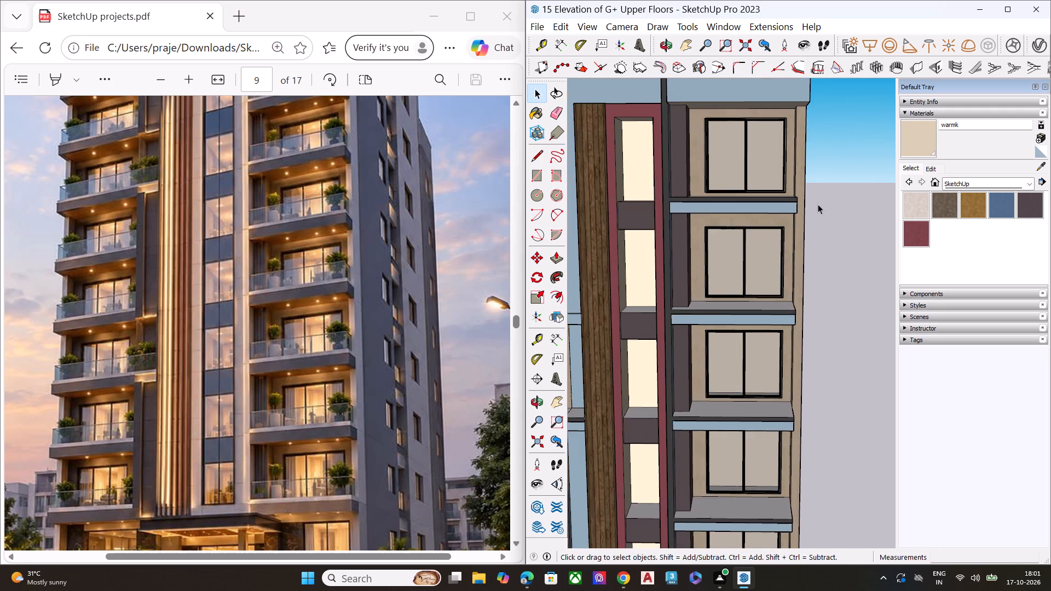
scroll(778, 211, "down", 5)
scroll(778, 211, "up", 1)
scroll(778, 211, "down", 1)
middle_click_drag(764, 235, 750, 172)
scroll(779, 176, "down", 7)
scroll(725, 186, "up", 3)
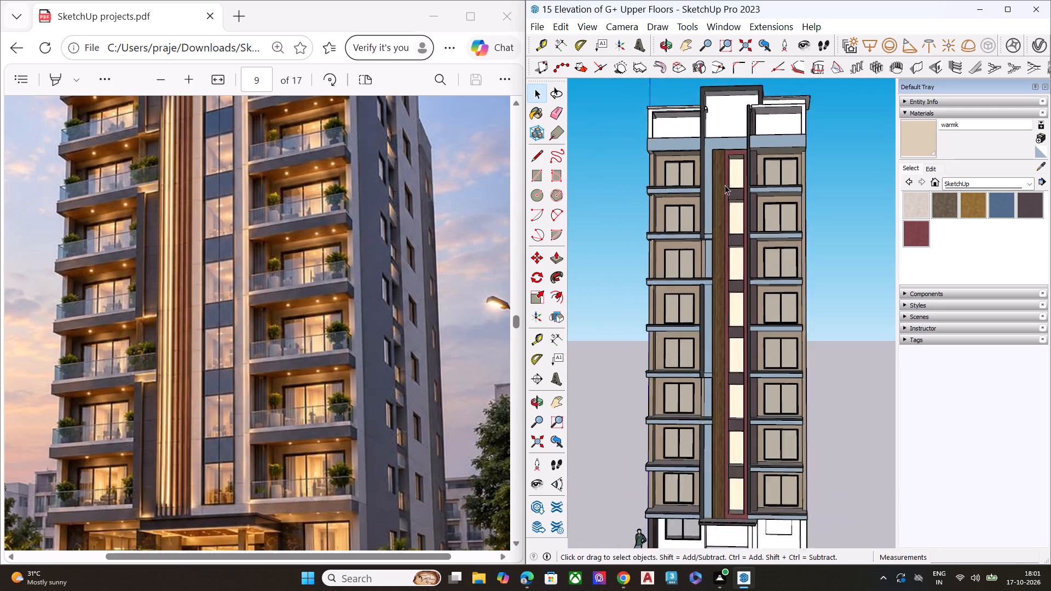
scroll(725, 185, "up", 6)
scroll(816, 156, "up", 3)
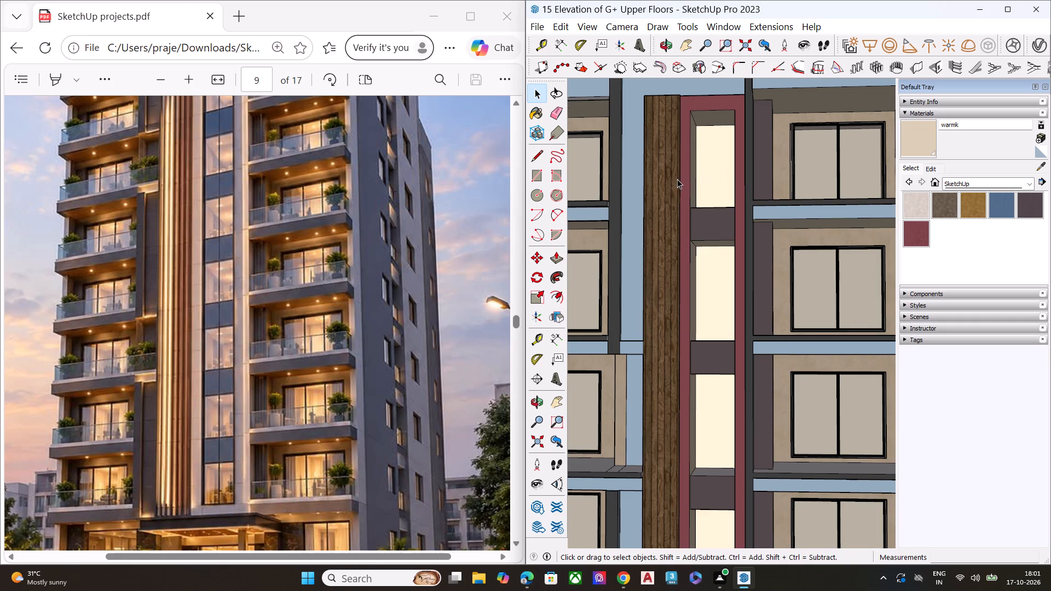
scroll(677, 179, "down", 7)
left_click(782, 166)
scroll(782, 181, "up", 3)
scroll(782, 181, "down", 1)
scroll(782, 181, "up", 1)
key("m")
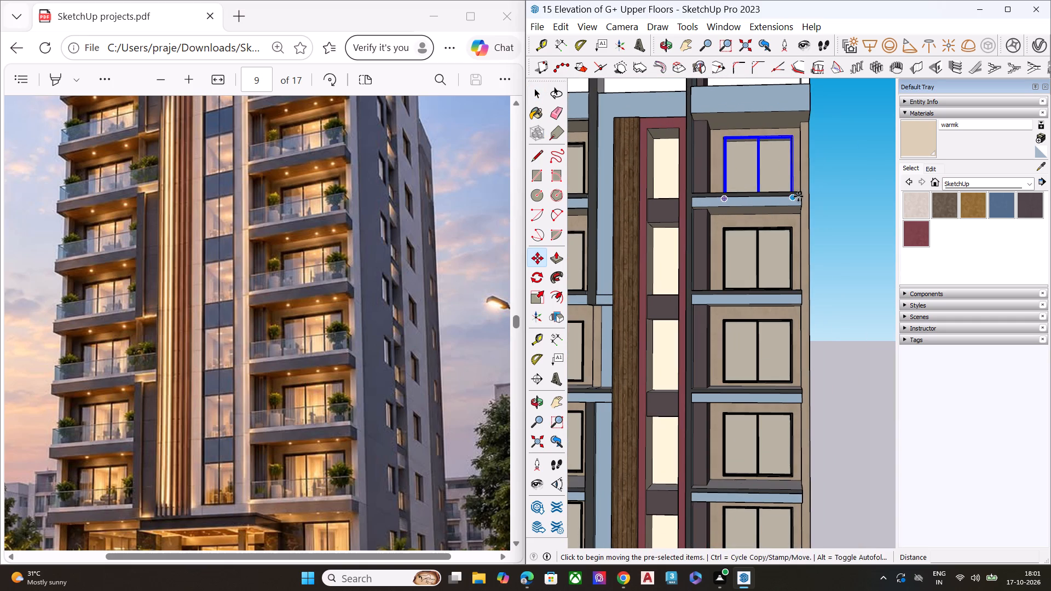
middle_click_drag(786, 204, 787, 257)
scroll(782, 242, "up", 6)
left_click(800, 192)
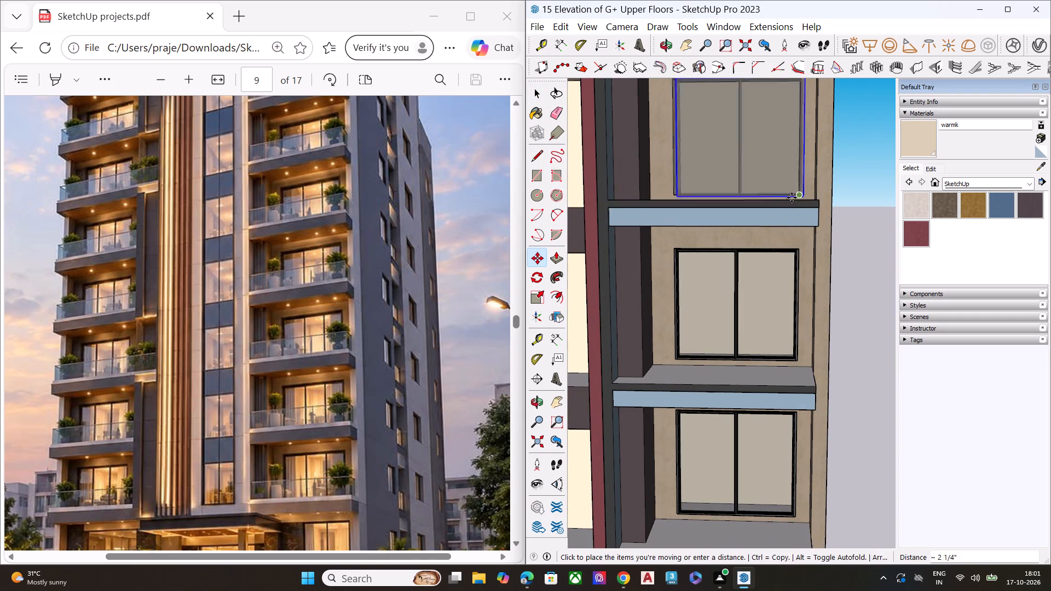
scroll(723, 187, "down", 11)
scroll(720, 195, "up", 4)
scroll(720, 195, "down", 1)
scroll(720, 195, "up", 2)
scroll(720, 195, "down", 1)
scroll(719, 195, "up", 2)
scroll(679, 176, "up", 6)
scroll(684, 175, "down", 1)
scroll(696, 177, "up", 4)
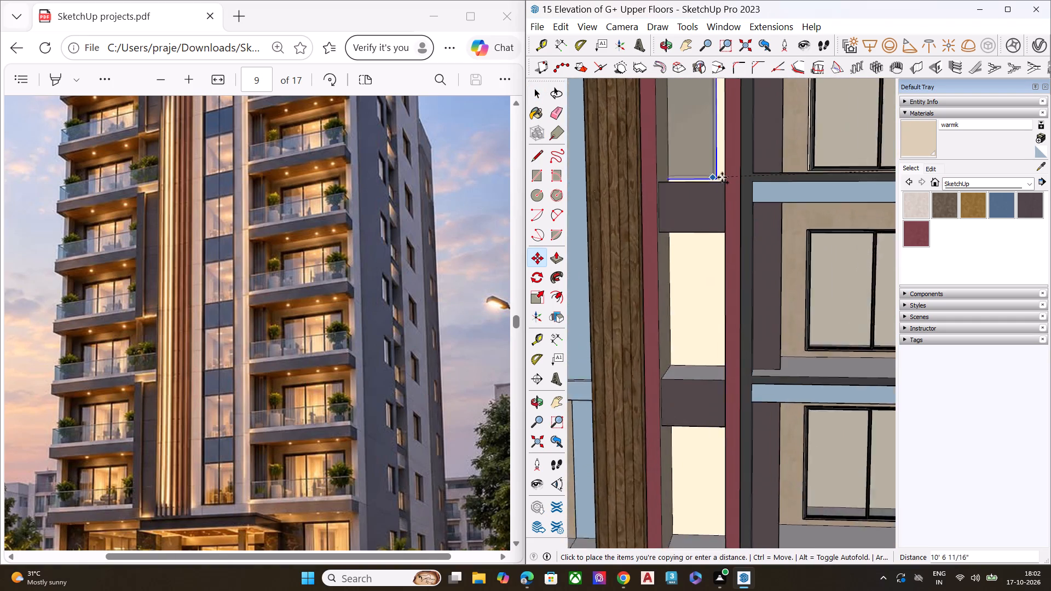
middle_click_drag(727, 178, 795, 337)
scroll(727, 178, "up", 1)
scroll(747, 283, "up", 7)
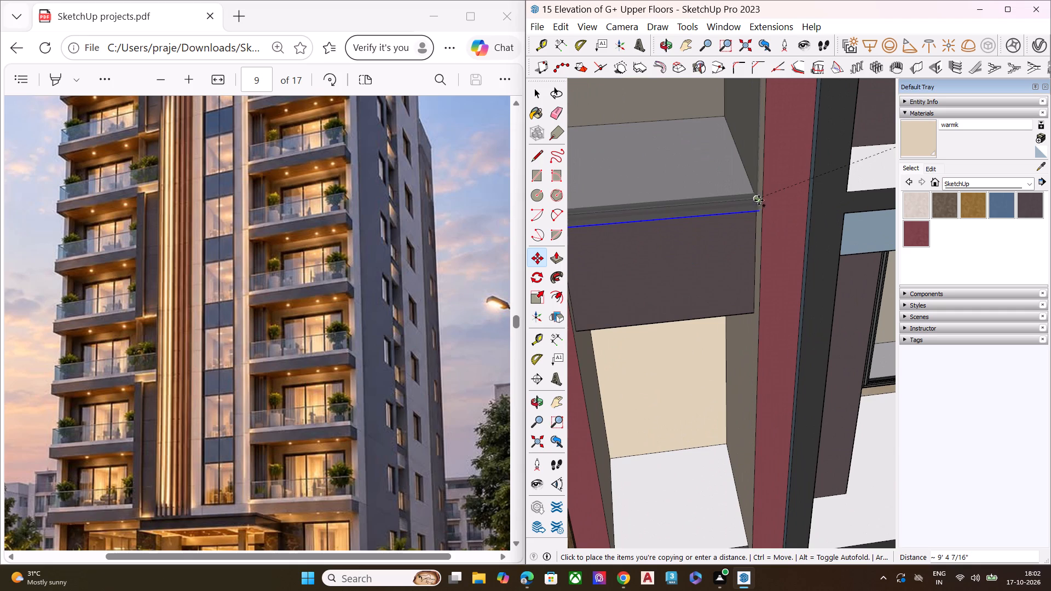
left_click(760, 204)
Scale the copied window narrower from its left edge so it roughly matches the central opening's width.
scroll(744, 231, "down", 8)
scroll(745, 270, "up", 1)
scroll(745, 270, "down", 4)
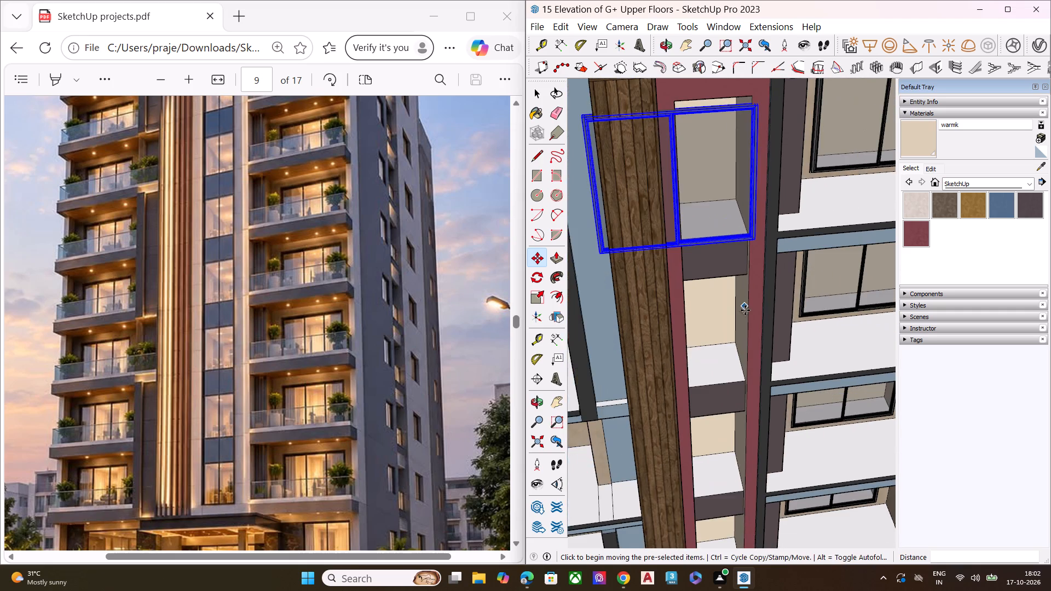
middle_click_drag(744, 310, 713, 278)
scroll(706, 261, "up", 1)
scroll(704, 230, "down", 9)
scroll(682, 173, "up", 6)
key("s")
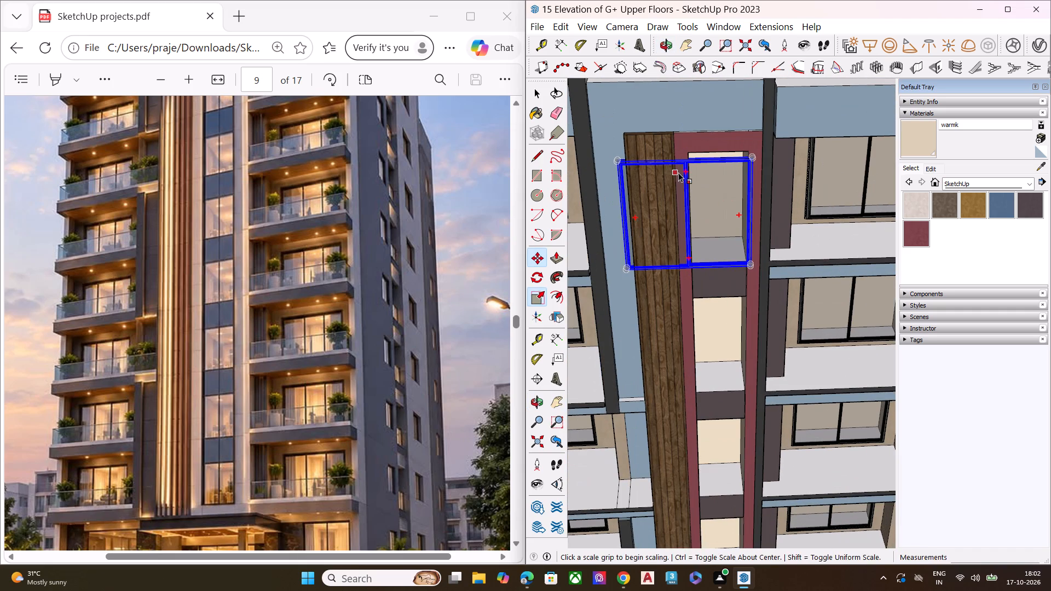
scroll(627, 217, "up", 10)
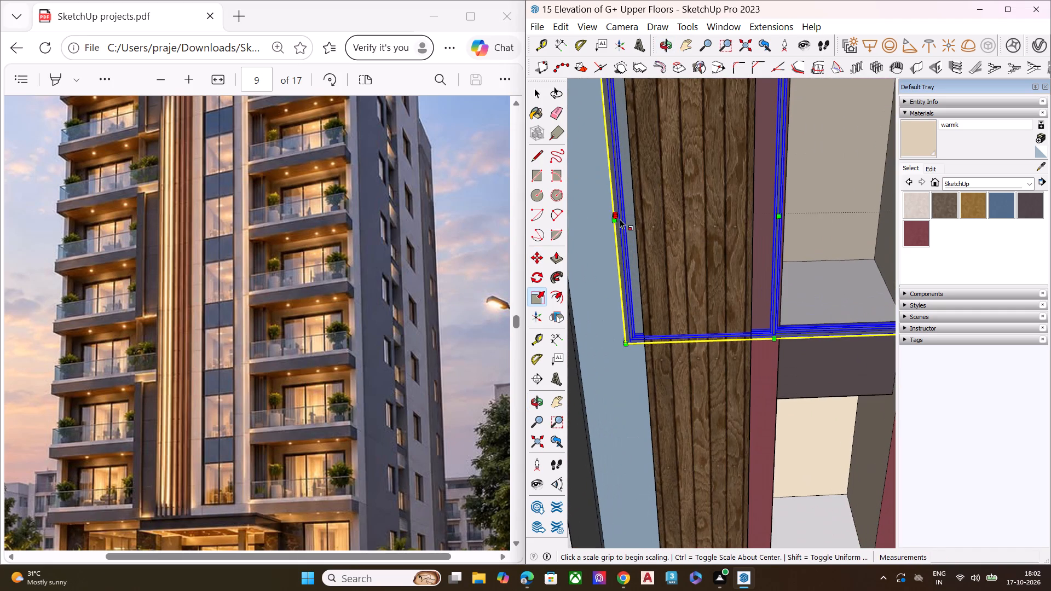
left_click(613, 212)
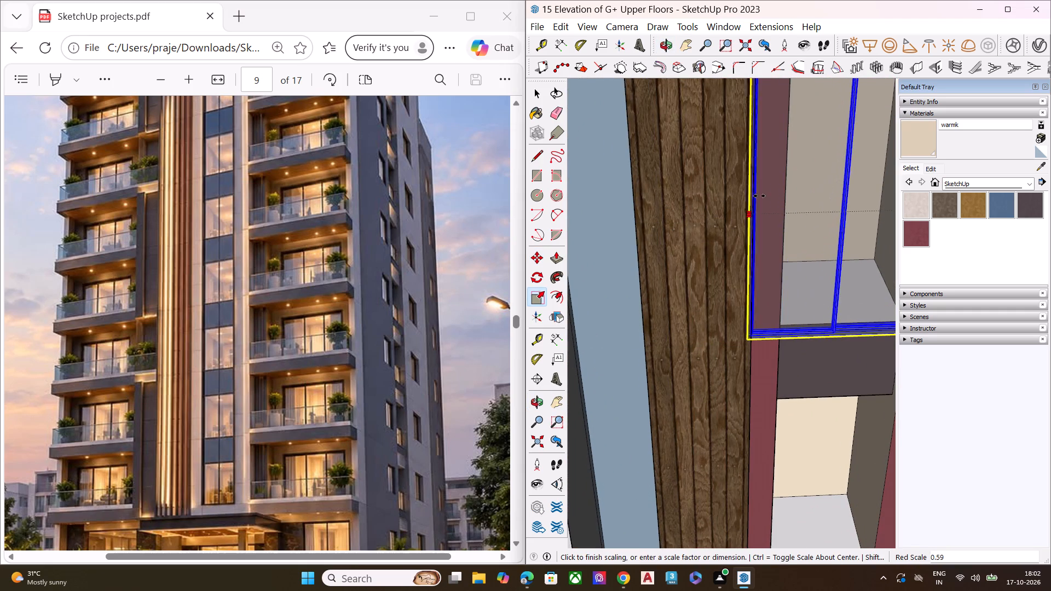
left_click(779, 192)
Scale the window again from its left edge by about 0.94 to meet the central opening's left side.
scroll(694, 200, "down", 1)
scroll(693, 200, "up", 1)
scroll(692, 200, "down", 3)
scroll(691, 200, "up", 1)
scroll(691, 200, "down", 3)
middle_click_drag(750, 181, 751, 172)
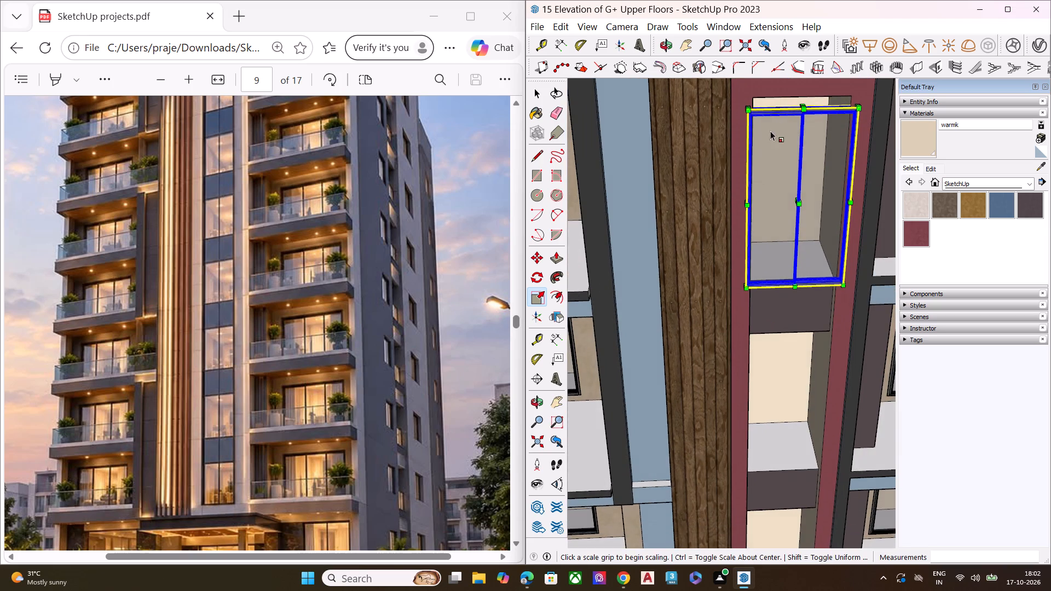
scroll(798, 109, "down", 1)
scroll(798, 108, "up", 9)
middle_click_drag(800, 105, 747, 193)
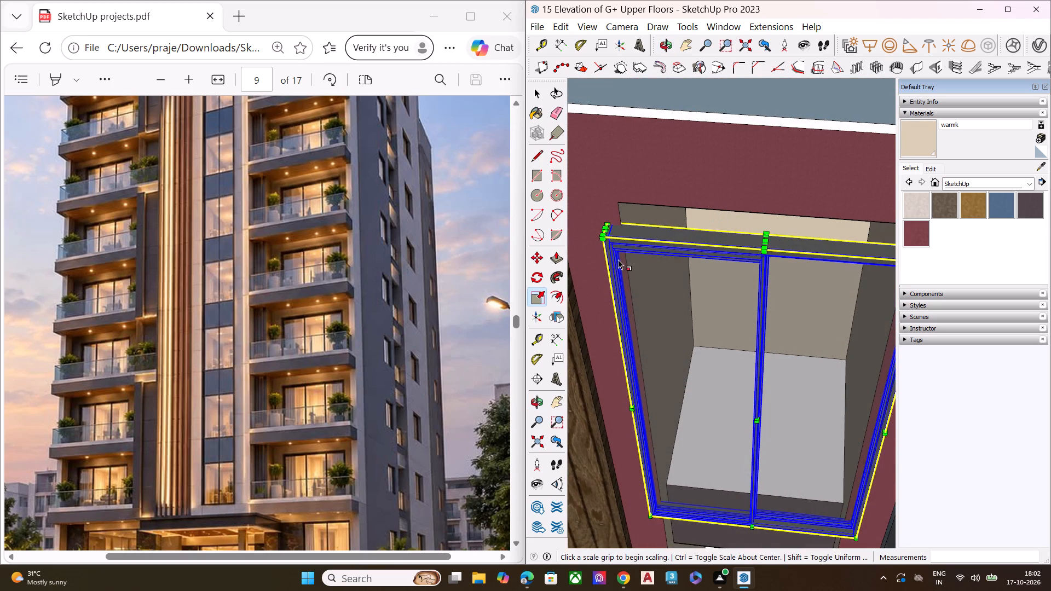
scroll(615, 267, "up", 2)
left_click(634, 419)
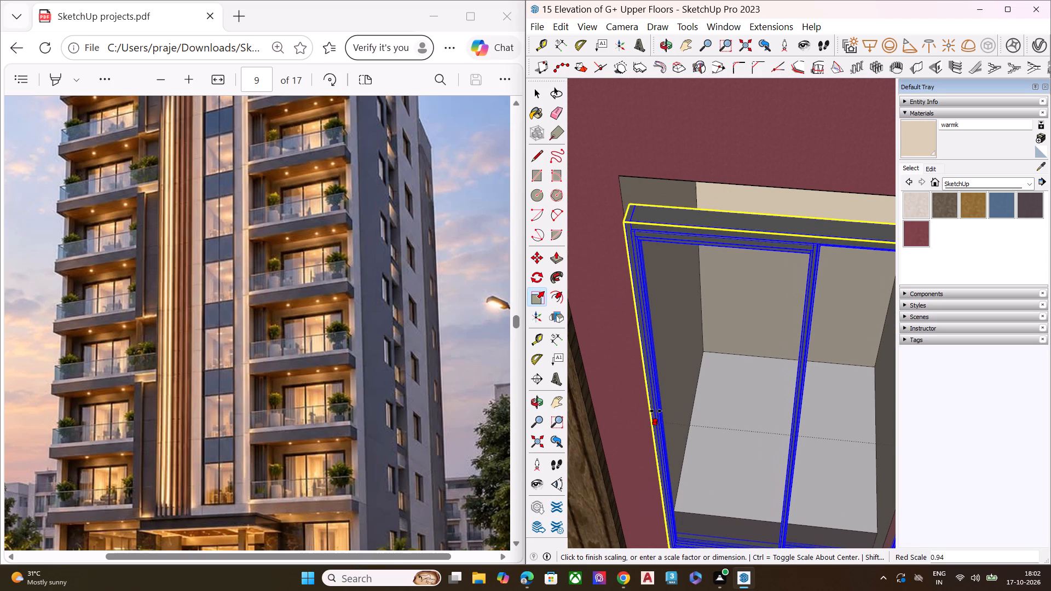
left_click(652, 409)
Scale the window's right edge inward to meet the right side of the central strip's top opening.
scroll(648, 216, "down", 5)
middle_click_drag(759, 229, 734, 189)
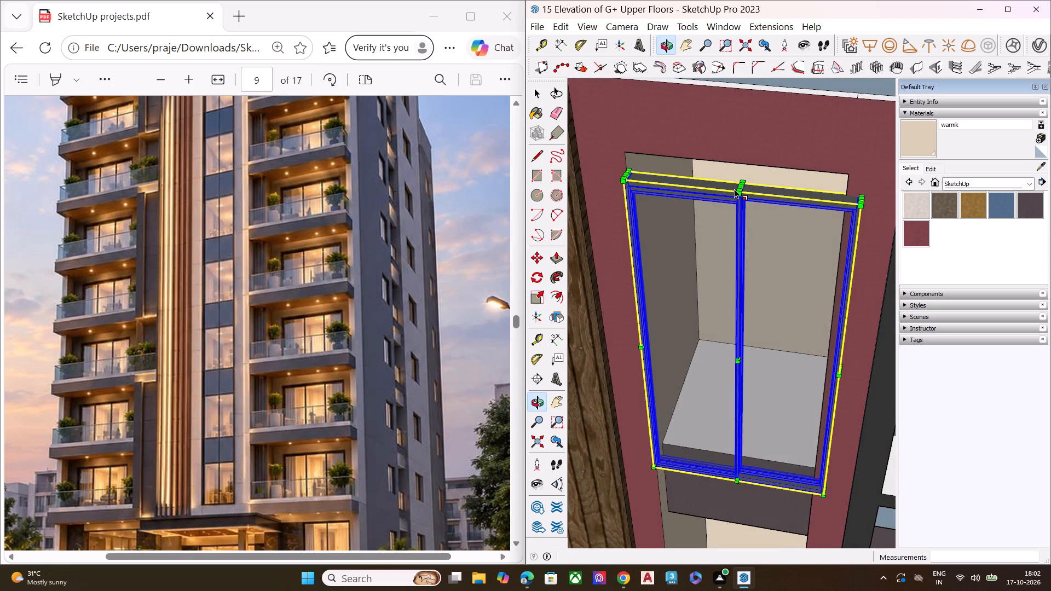
left_click(841, 368)
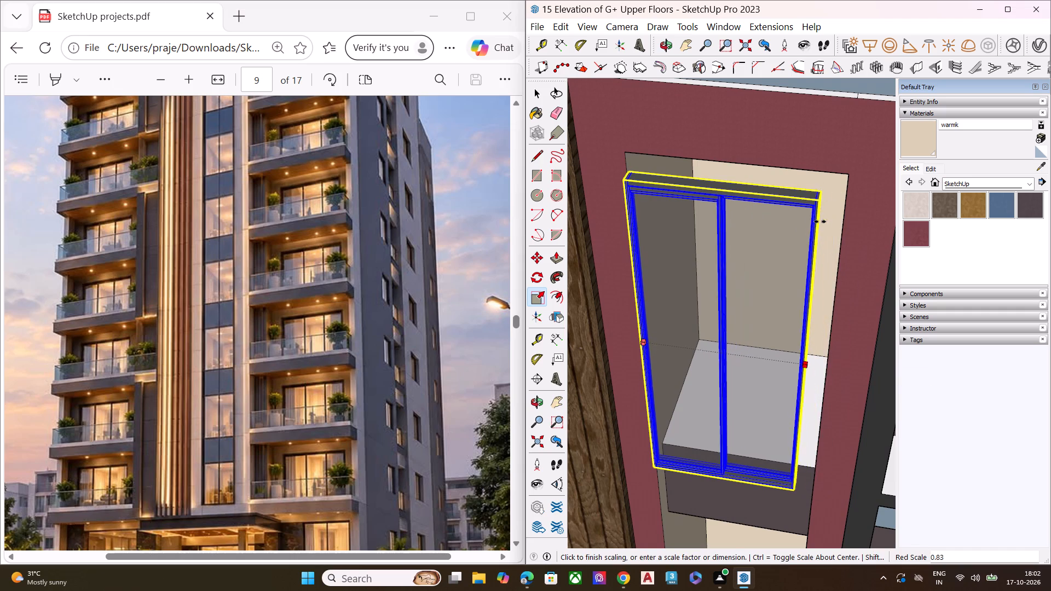
scroll(829, 211, "up", 2)
left_click(853, 171)
key("space")
scroll(812, 173, "down", 4)
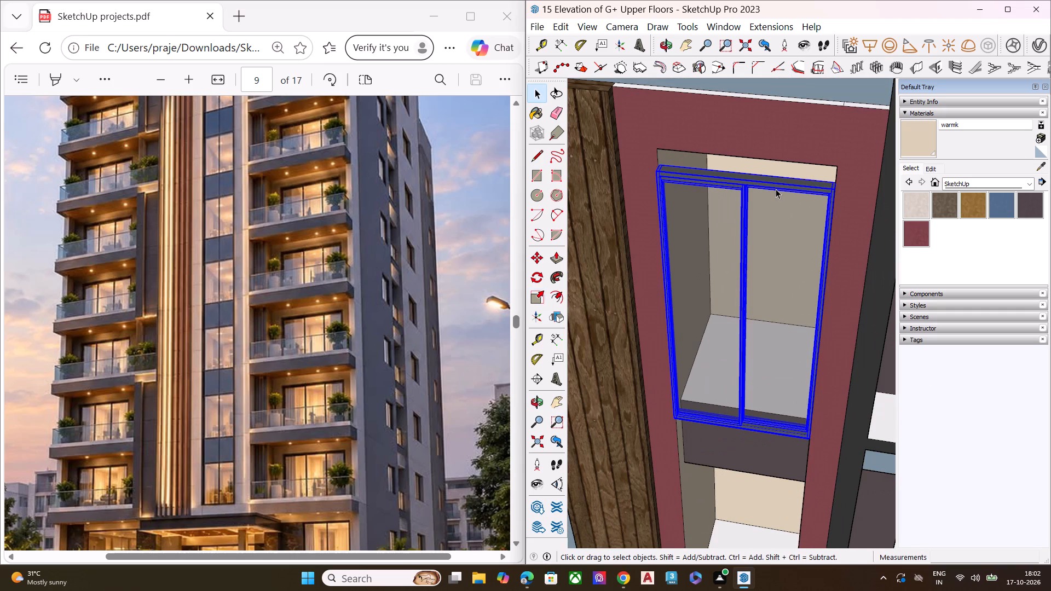
Move the narrowed window about 3 5/8" so its upper corner meets the top corner of the central opening.
key("m")
scroll(828, 182, "up", 4)
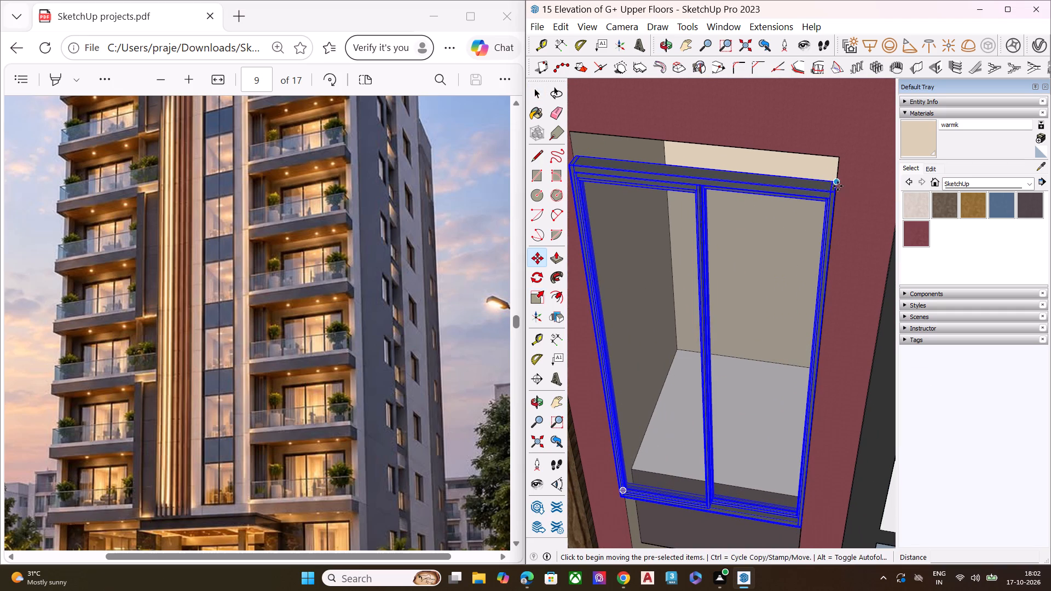
left_click(836, 198)
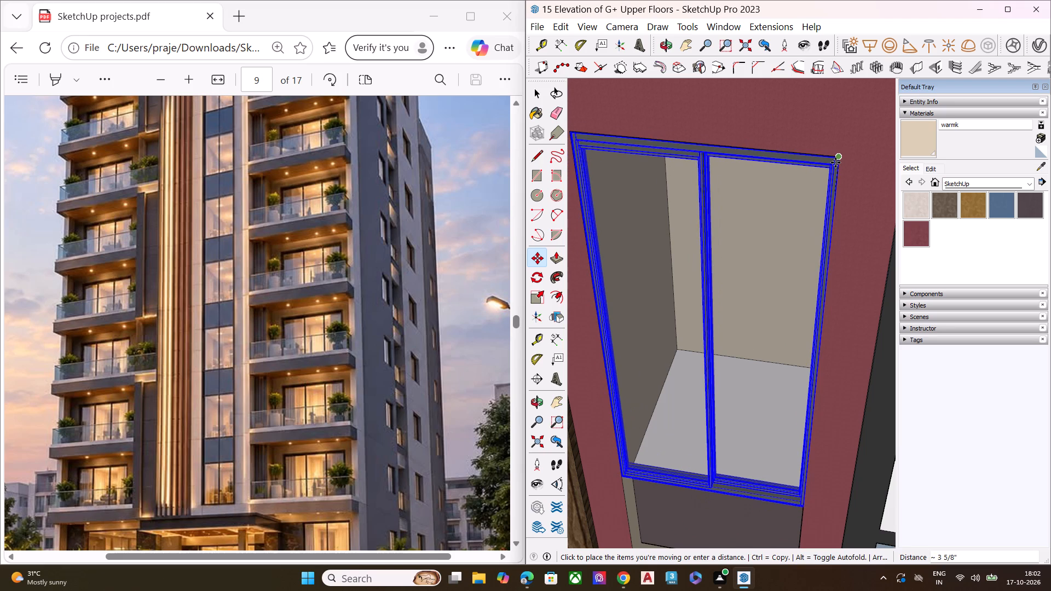
scroll(835, 163, "up", 1)
left_click(835, 163)
scroll(790, 171, "down", 5)
Scale the window from its bottom edge by about 11.34 so it spans the central red-framed strip's full height.
middle_click_drag(785, 198, 800, 146)
scroll(799, 154, "up", 1)
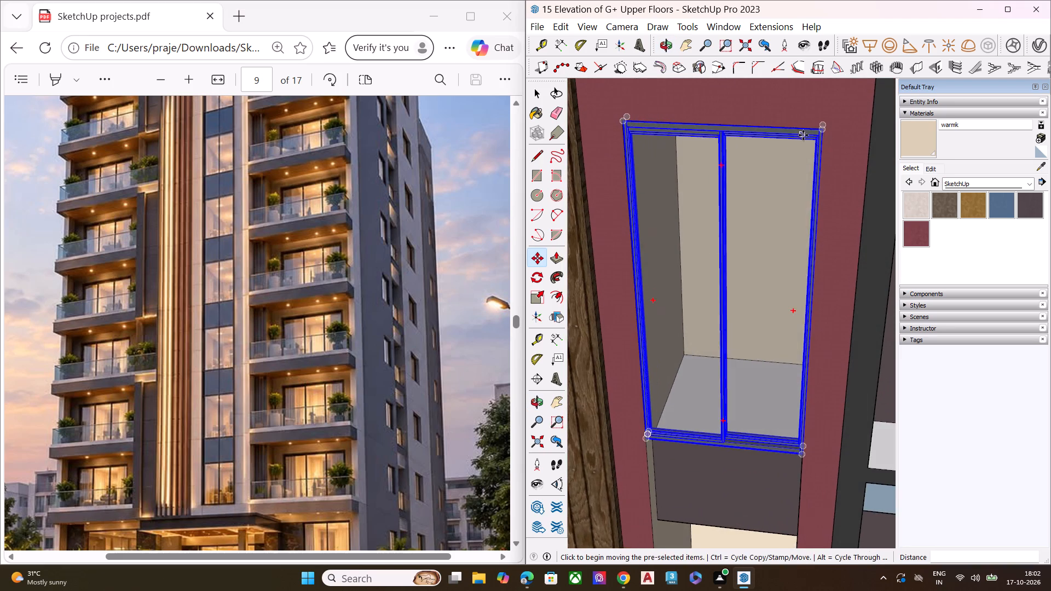
scroll(784, 143, "down", 2)
scroll(784, 143, "up", 1)
scroll(784, 143, "down", 4)
middle_click_drag(767, 212, 778, 163)
key("s")
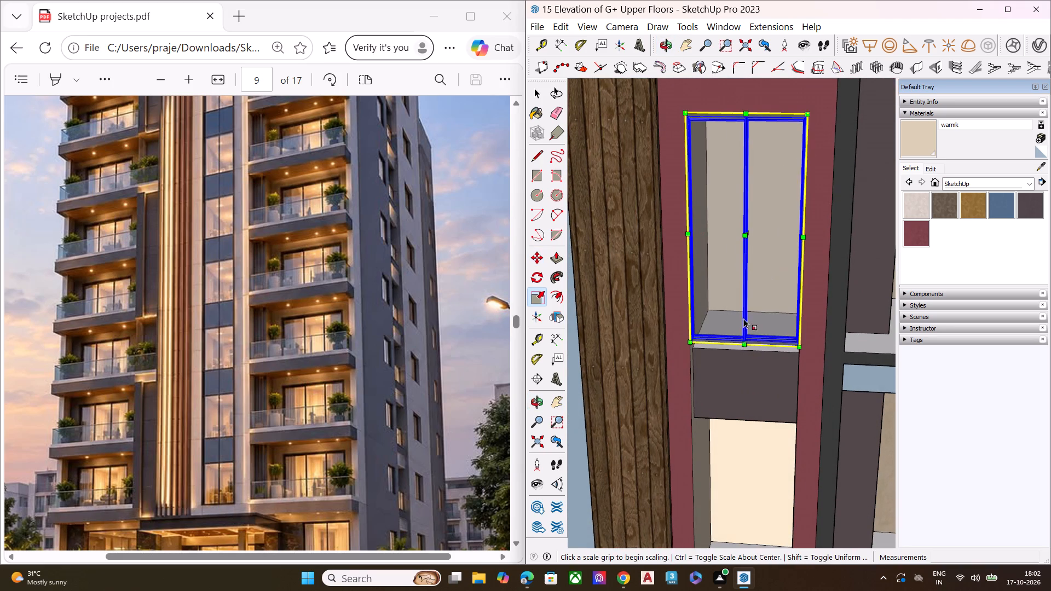
scroll(741, 303, "up", 1)
middle_click_drag(741, 302, 770, 144)
scroll(741, 331, "up", 1)
middle_click_drag(741, 328, 775, 221)
scroll(753, 312, "up", 6)
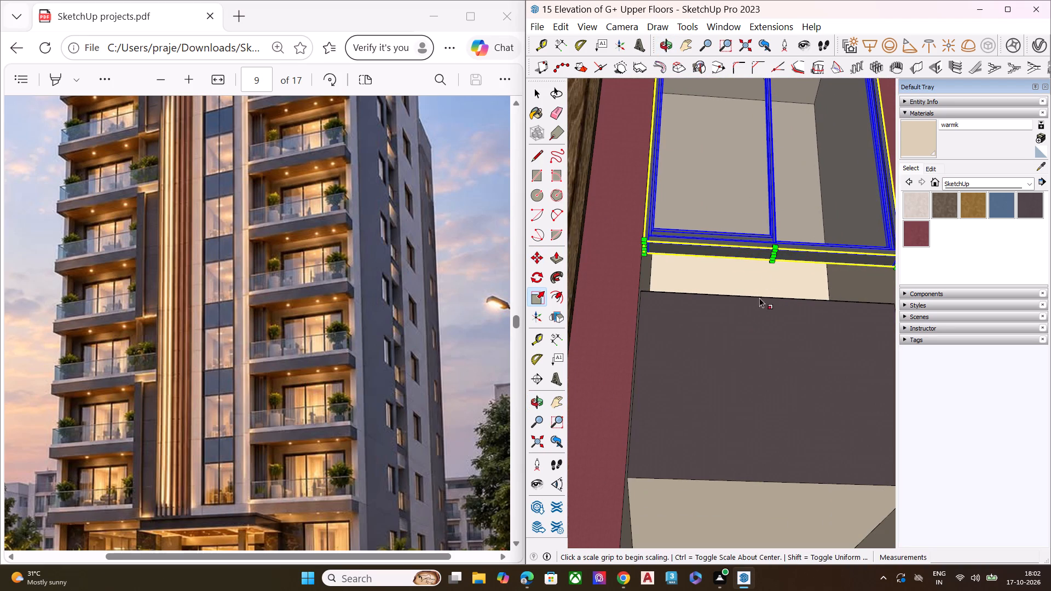
left_click(770, 257)
scroll(748, 293, "down", 8)
scroll(749, 294, "up", 1)
scroll(749, 294, "down", 6)
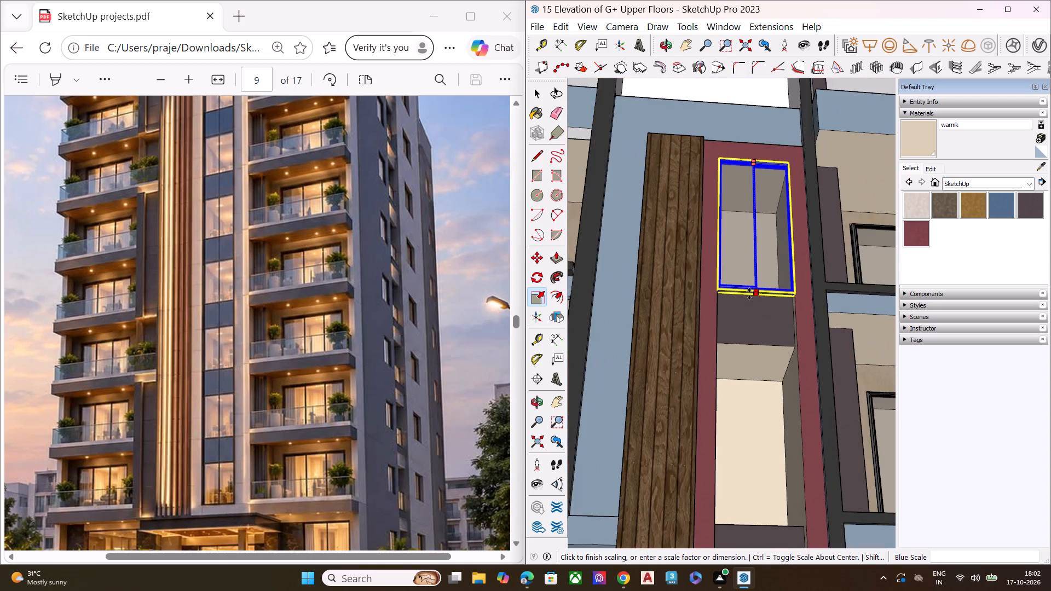
scroll(749, 294, "down", 13)
scroll(755, 338, "down", 7)
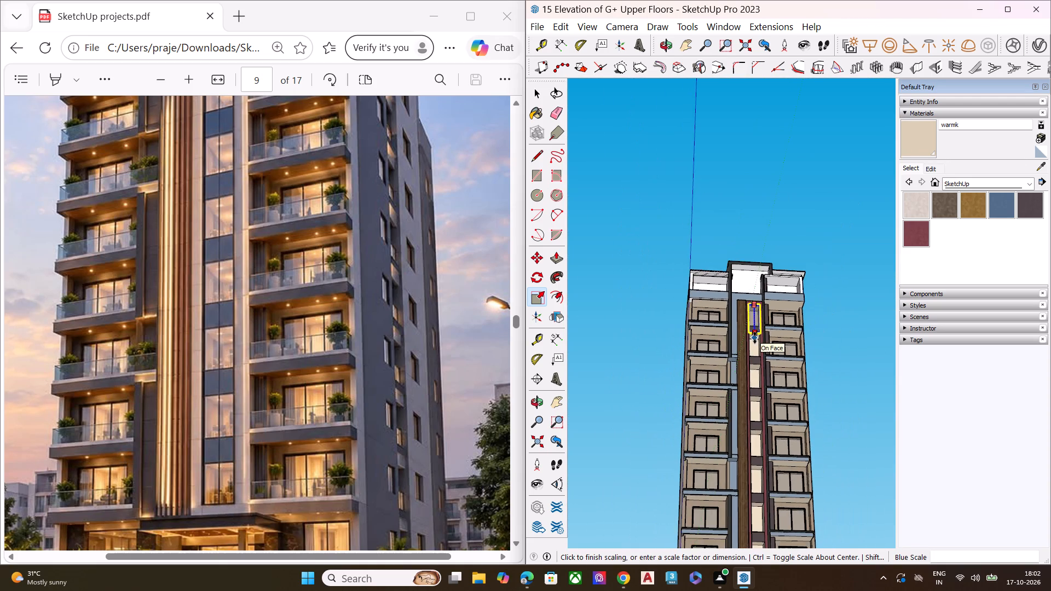
scroll(755, 338, "down", 7)
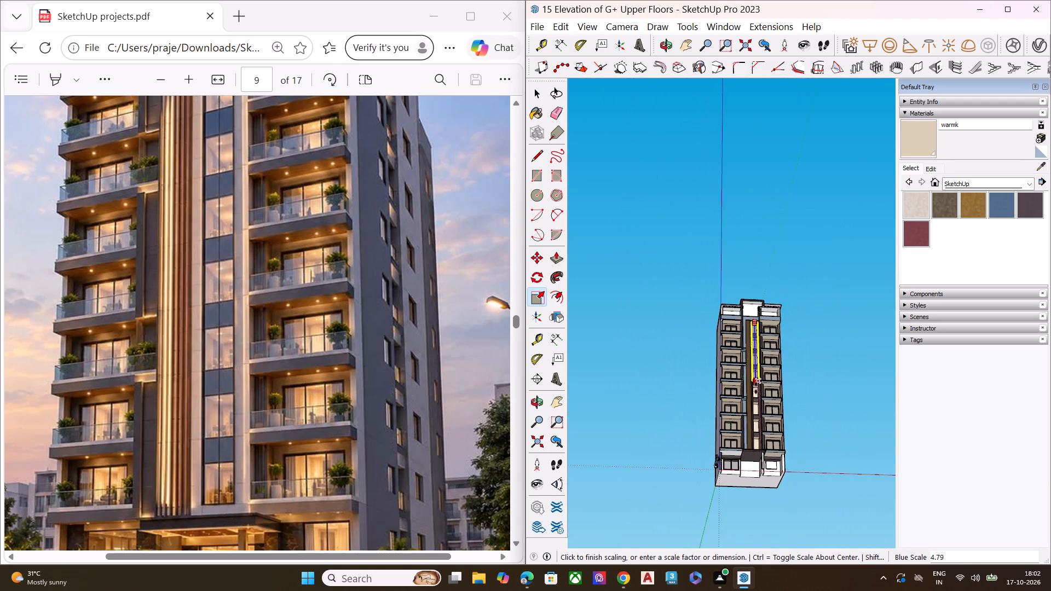
scroll(757, 430, "up", 17)
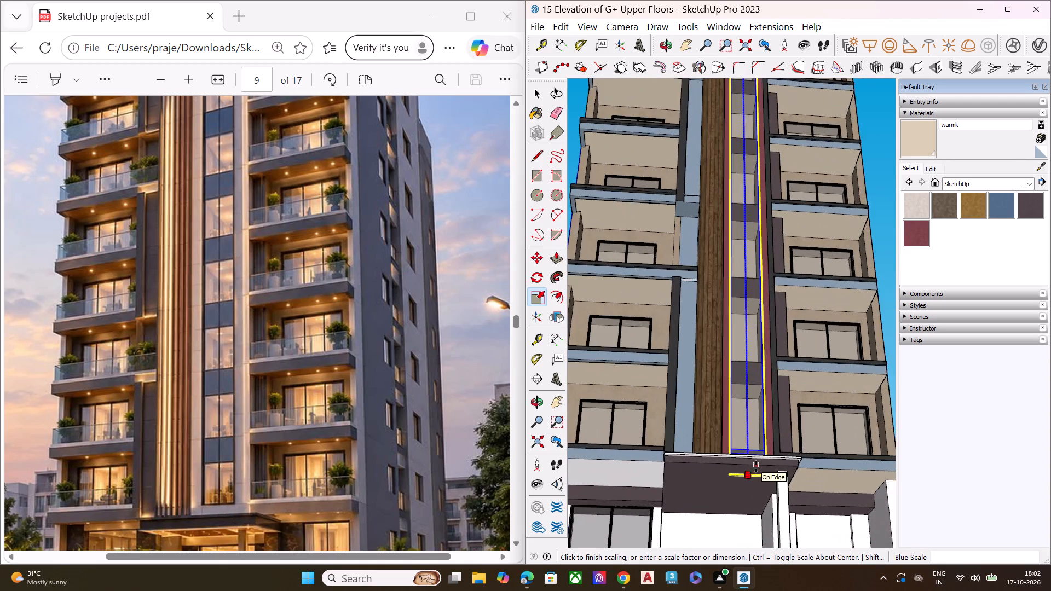
scroll(756, 467, "up", 2)
middle_click_drag(750, 442, 746, 522)
scroll(746, 522, "up", 5)
left_click(744, 505)
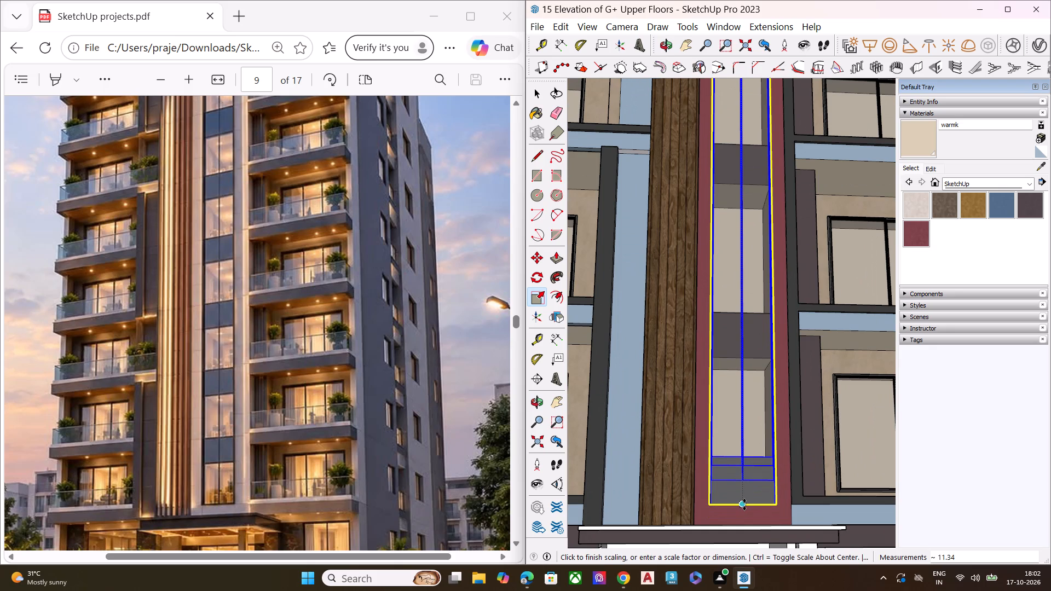
key("space")
Deselect the stretched window and examine its frame along the full height of the central strip.
scroll(731, 447, "down", 5)
middle_click_drag(734, 445, 723, 505)
scroll(720, 320, "down", 9)
scroll(720, 325, "up", 1)
scroll(720, 323, "down", 3)
scroll(722, 218, "down", 6)
scroll(725, 128, "up", 12)
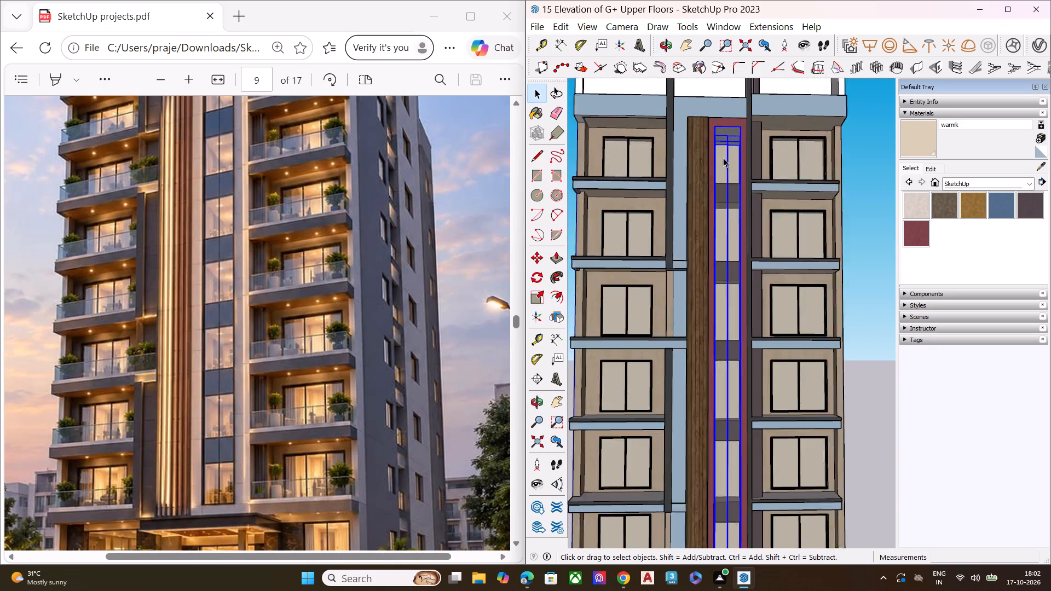
scroll(723, 158, "up", 8)
scroll(681, 163, "down", 4)
scroll(661, 181, "up", 1)
scroll(661, 182, "down", 2)
scroll(657, 186, "up", 1)
scroll(656, 187, "down", 6)
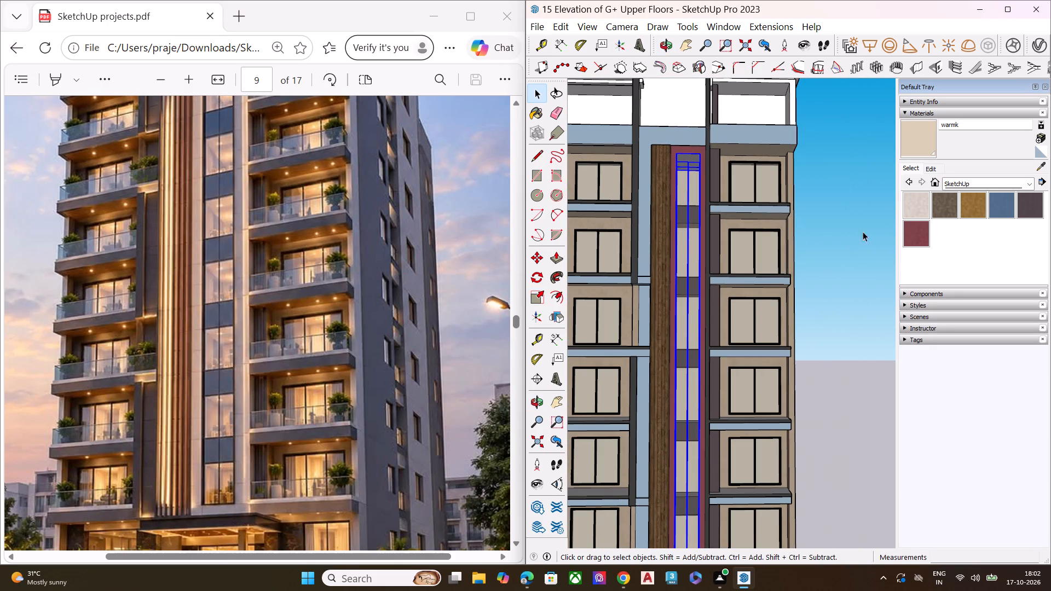
left_click(861, 215)
Inside the stretched window, scale the left sash's outer top rail vertically to about 0.58, then readjust it by about 1.08.
scroll(685, 166, "up", 13)
middle_click_drag(694, 163, 723, 123)
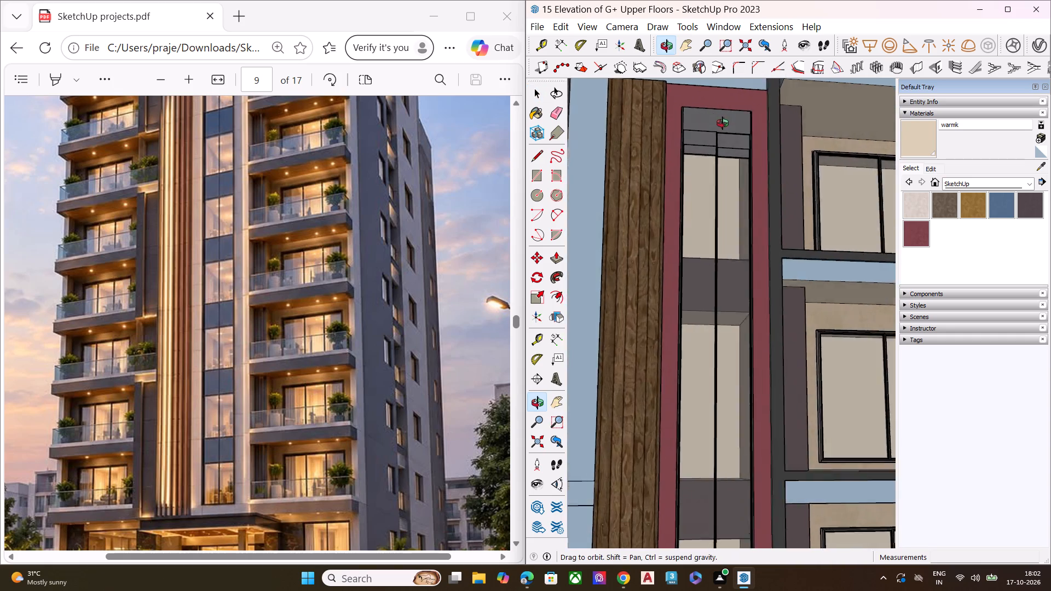
middle_click_drag(723, 123, 724, 122)
scroll(723, 123, "up", 7)
middle_click_drag(742, 138, 822, 54)
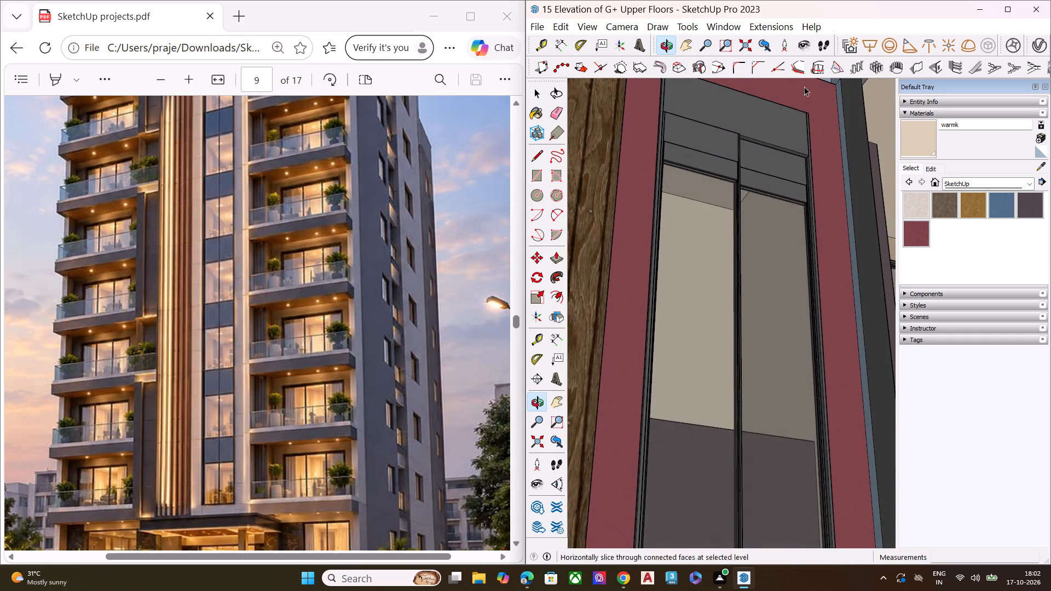
scroll(773, 130, "up", 6)
middle_click_drag(735, 161, 732, 203)
scroll(731, 208, "up", 1)
middle_click_drag(725, 231, 724, 252)
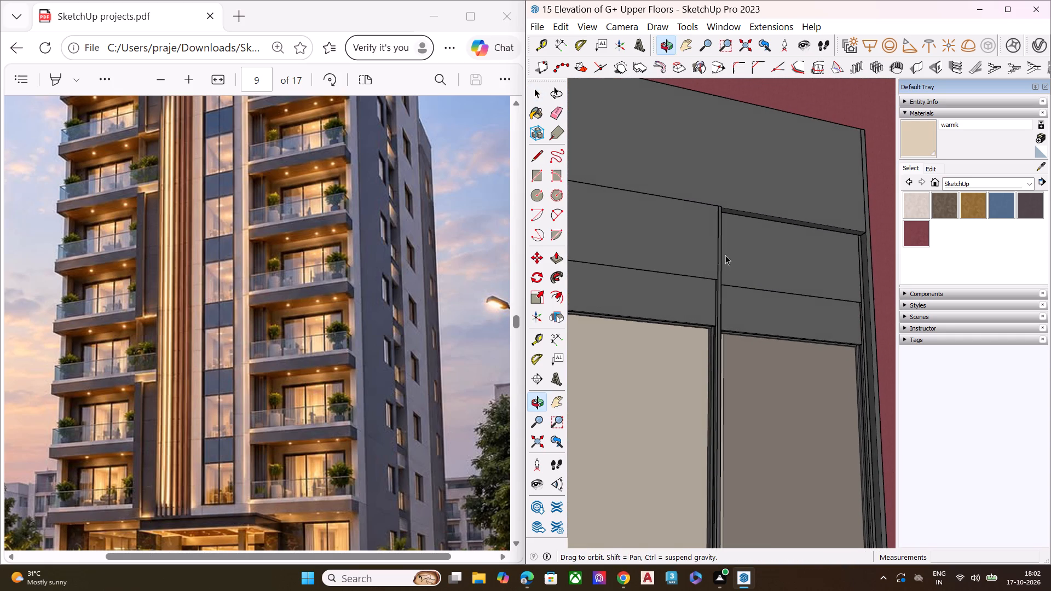
double_click(690, 274)
left_click(690, 274)
triple_click(690, 274)
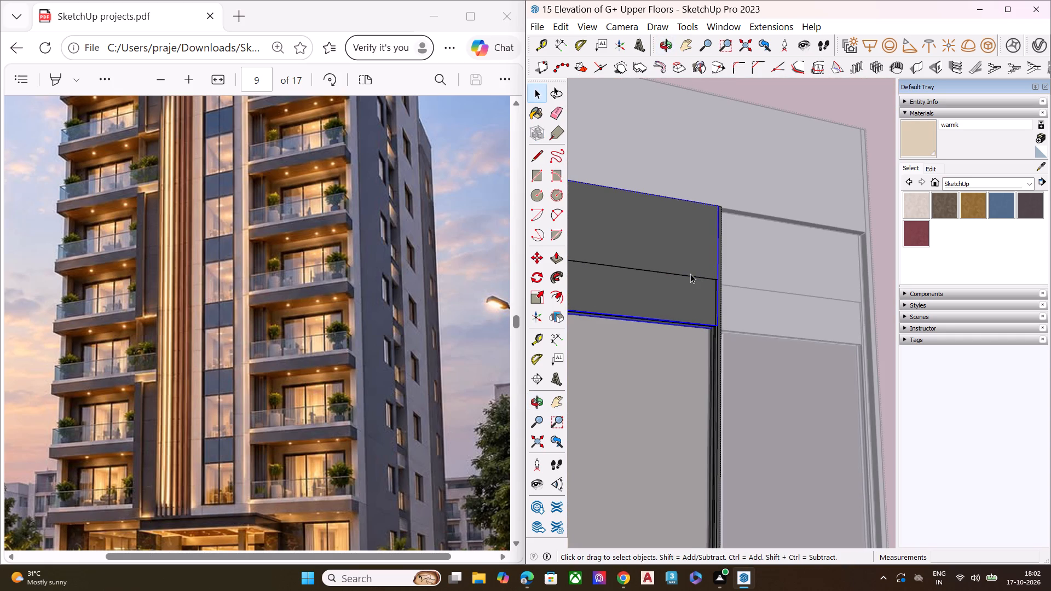
left_click(690, 274)
scroll(717, 258, "down", 6)
scroll(647, 288, "up", 6)
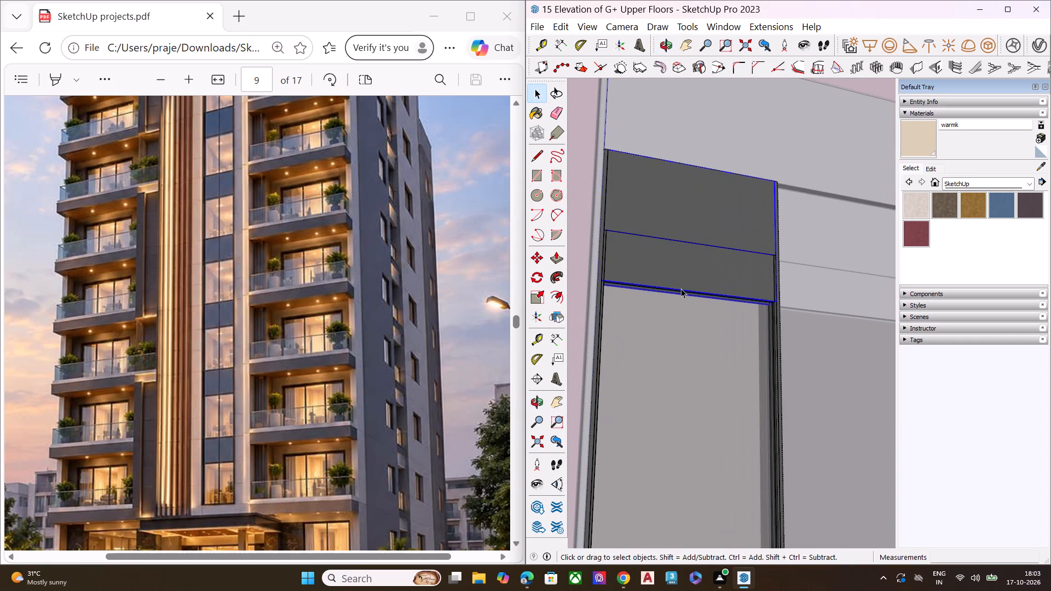
key("s")
scroll(680, 297, "up", 1)
scroll(680, 297, "down", 2)
scroll(680, 297, "up", 3)
left_click(692, 290)
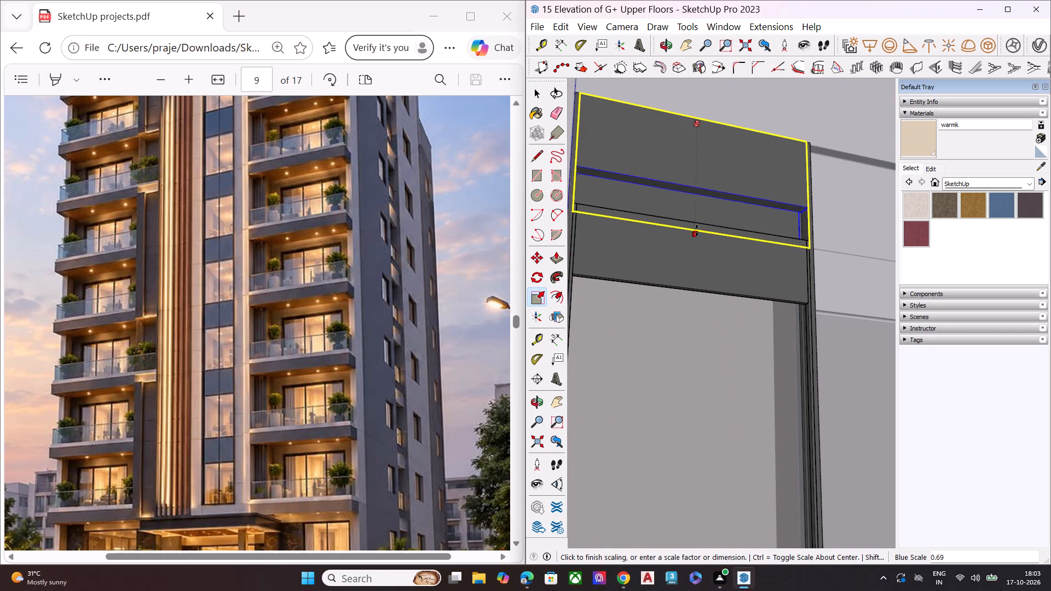
left_click(698, 218)
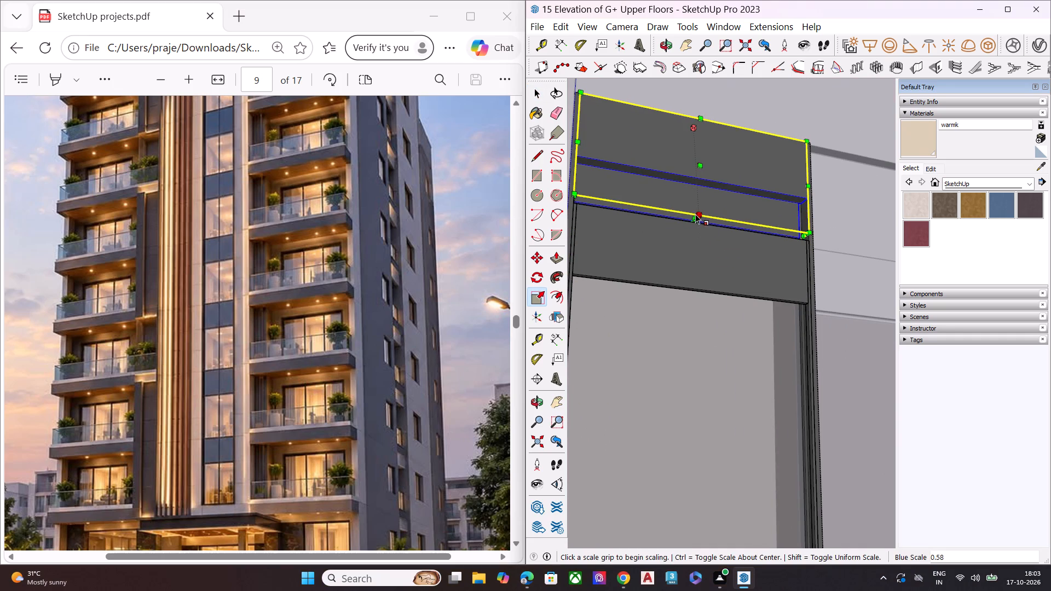
left_click(692, 219)
left_click(692, 224)
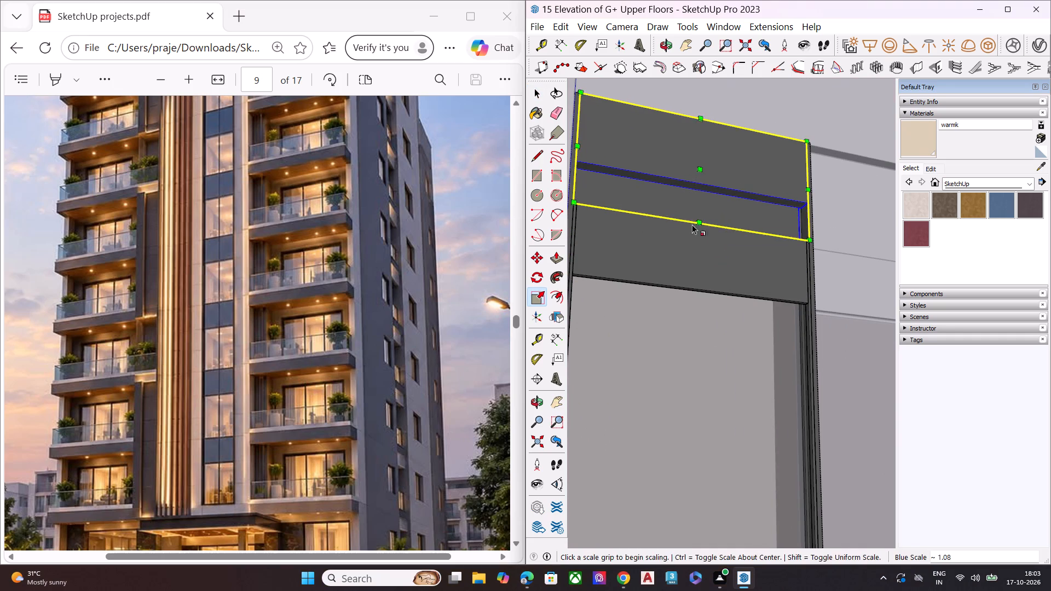
key("space")
Scale the left sash's inner top rail from its bottom edge to about 0.29 of its height.
left_click(686, 266)
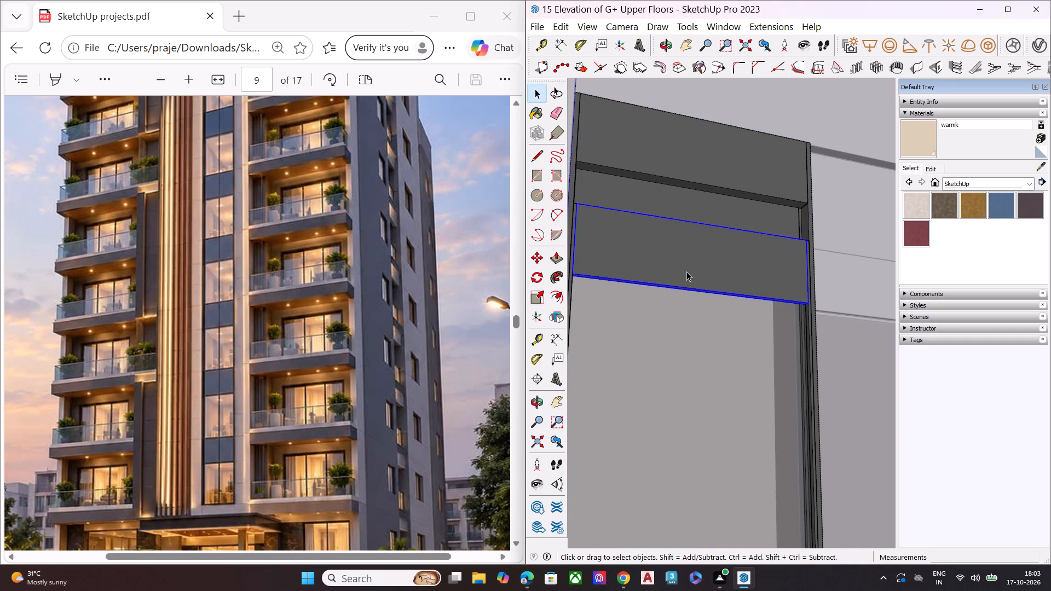
key("s")
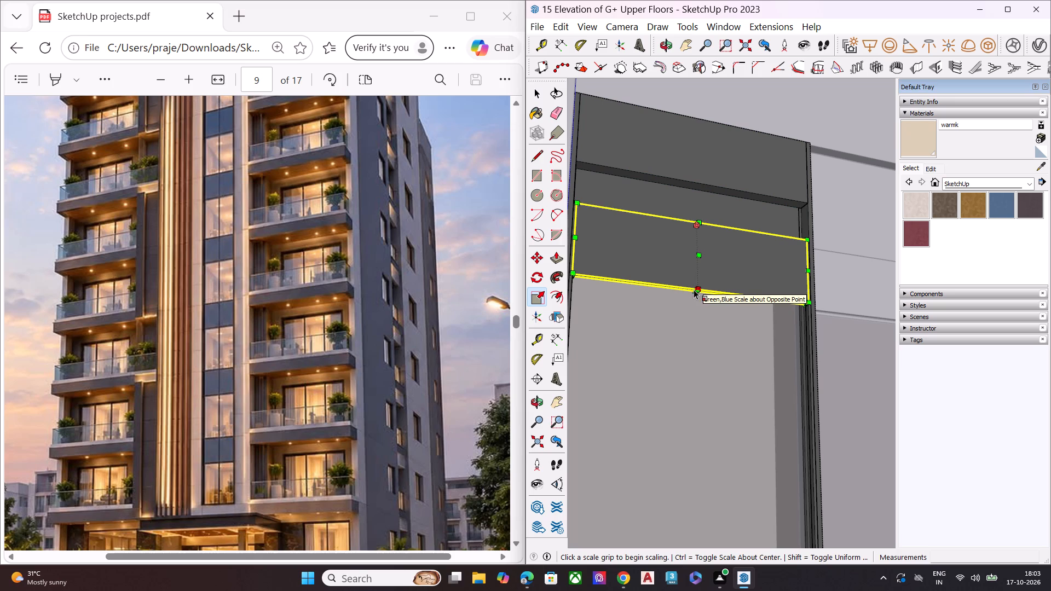
scroll(692, 293, "down", 1)
middle_click_drag(692, 293, 713, 251)
scroll(713, 251, "up", 8)
left_click(692, 309)
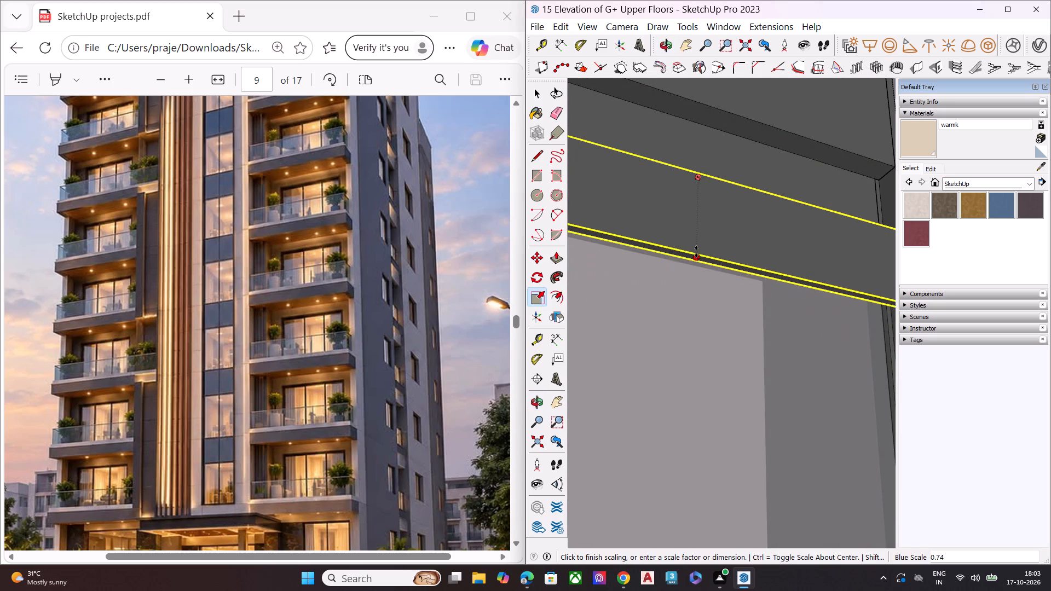
left_click(707, 208)
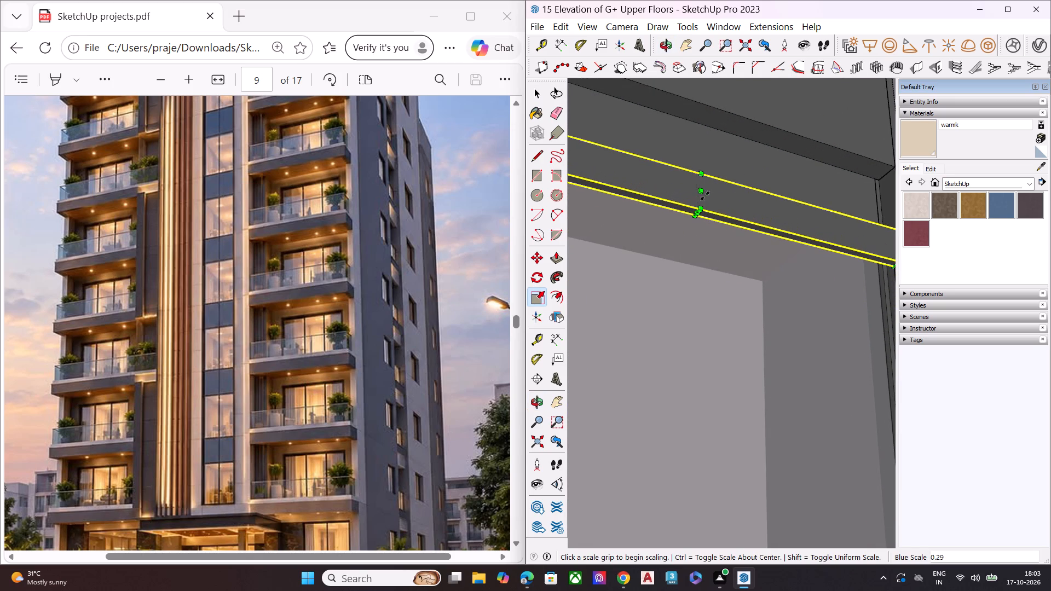
Scale the inner top rail upward from its top edge by about 3.16 toward the outer rail.
middle_click_drag(698, 169, 700, 402)
scroll(699, 221, "up", 3)
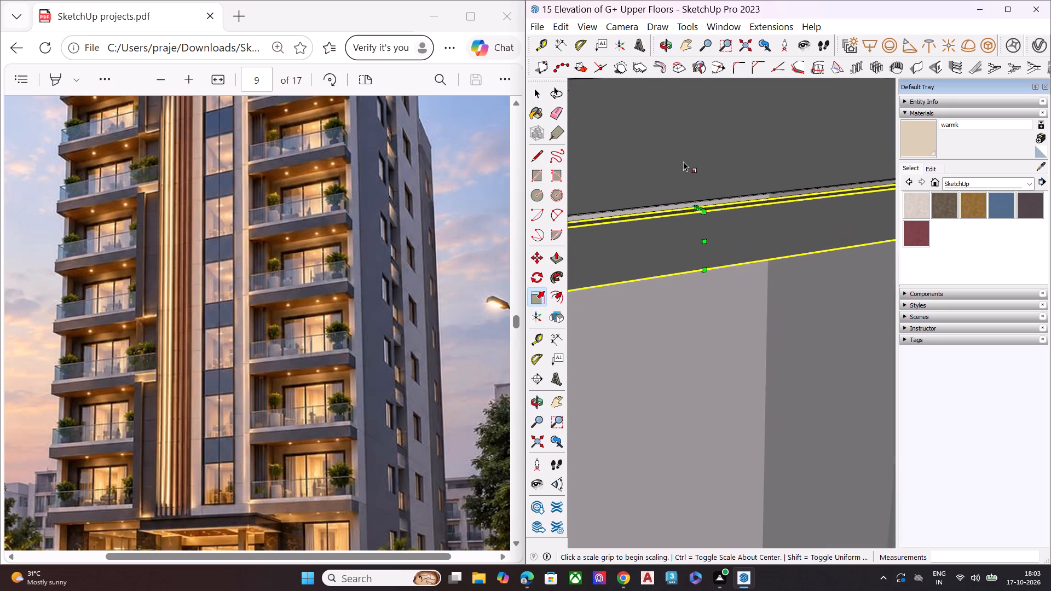
scroll(683, 161, "up", 2)
left_click(698, 211)
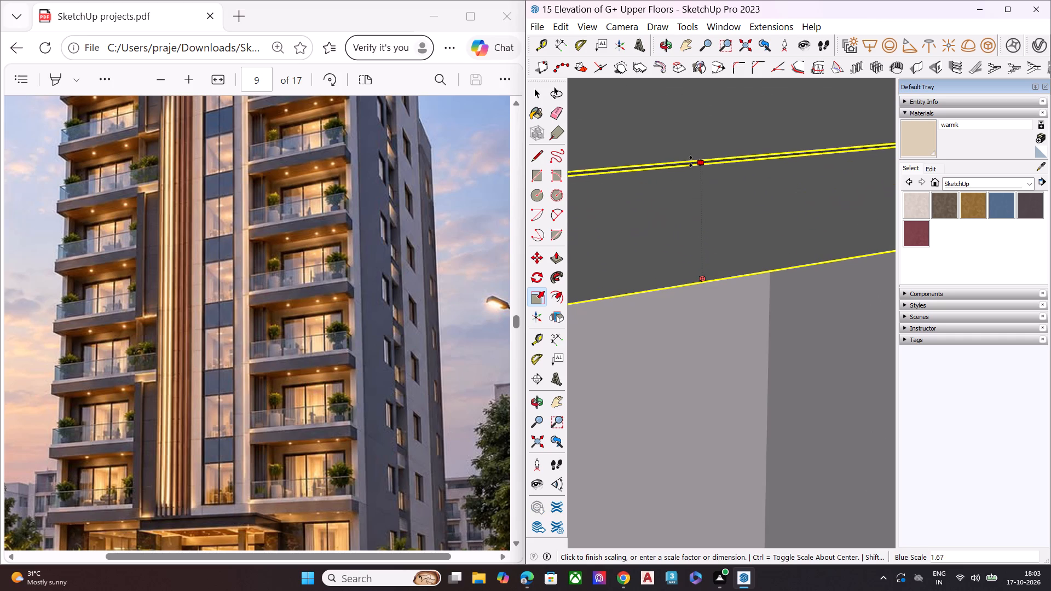
scroll(691, 161, "down", 11)
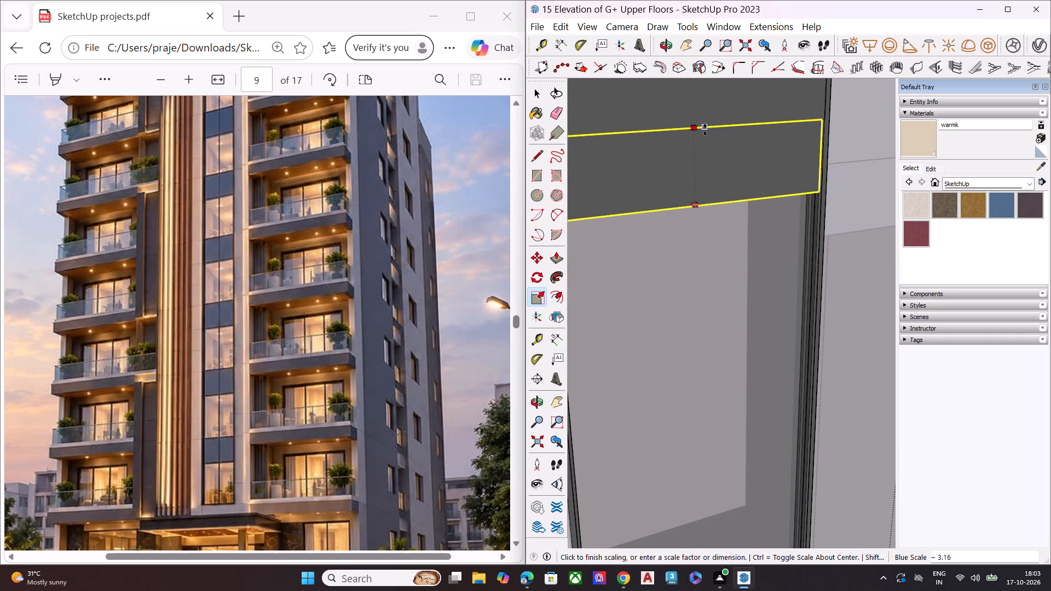
left_click(705, 130)
Scale the inner top rail shorter again from its bottom edge, and exit the left sash.
middle_click_drag(701, 192, 778, 32)
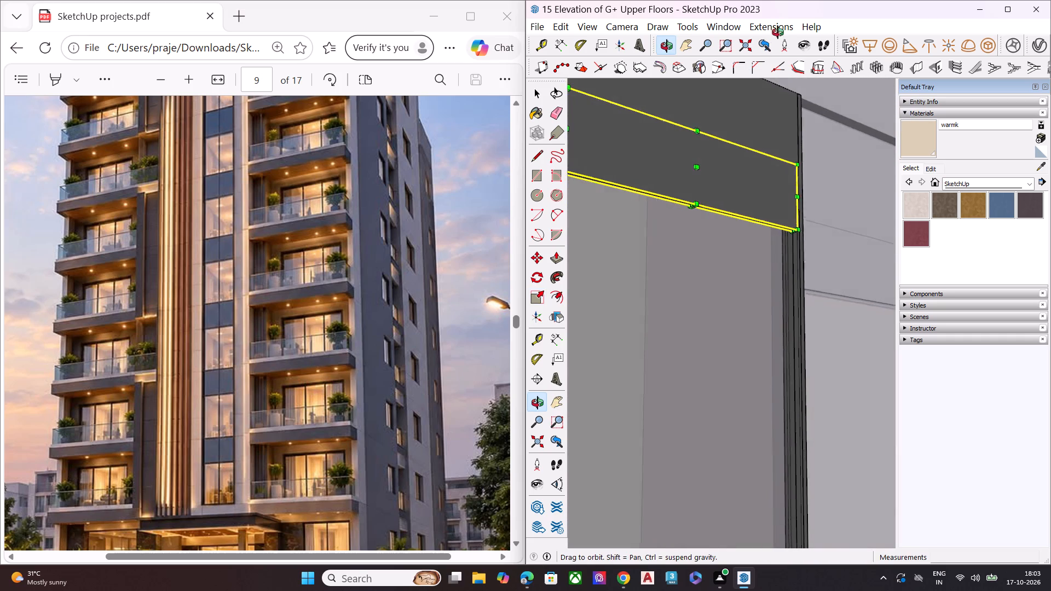
middle_click_drag(778, 32, 779, 31)
scroll(687, 209, "up", 4)
left_click(693, 204)
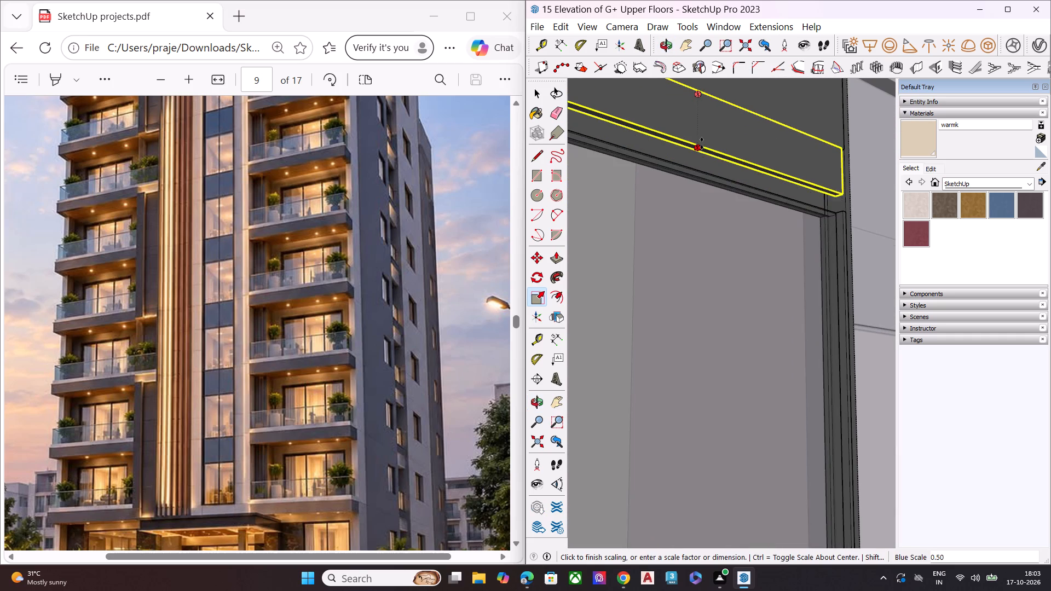
left_click(701, 167)
key("space")
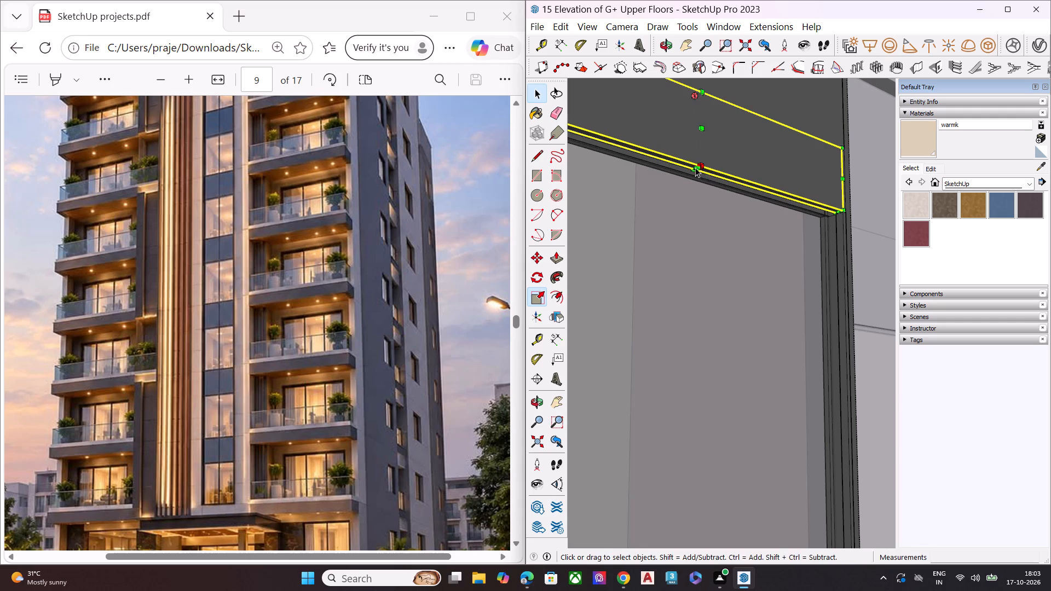
scroll(695, 167, "down", 17)
scroll(695, 167, "up", 1)
scroll(695, 167, "down", 14)
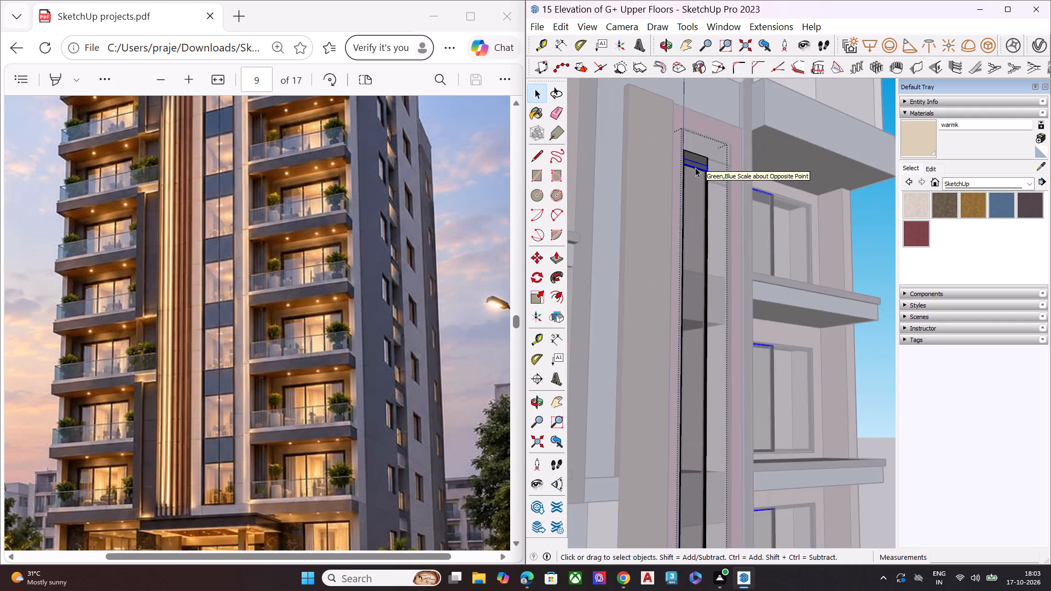
scroll(695, 167, "down", 7)
left_click(820, 214)
Open the window's outer frame and scale the front face of its top member to 0.50 height from the bottom edge.
middle_click_drag(830, 230, 654, 335)
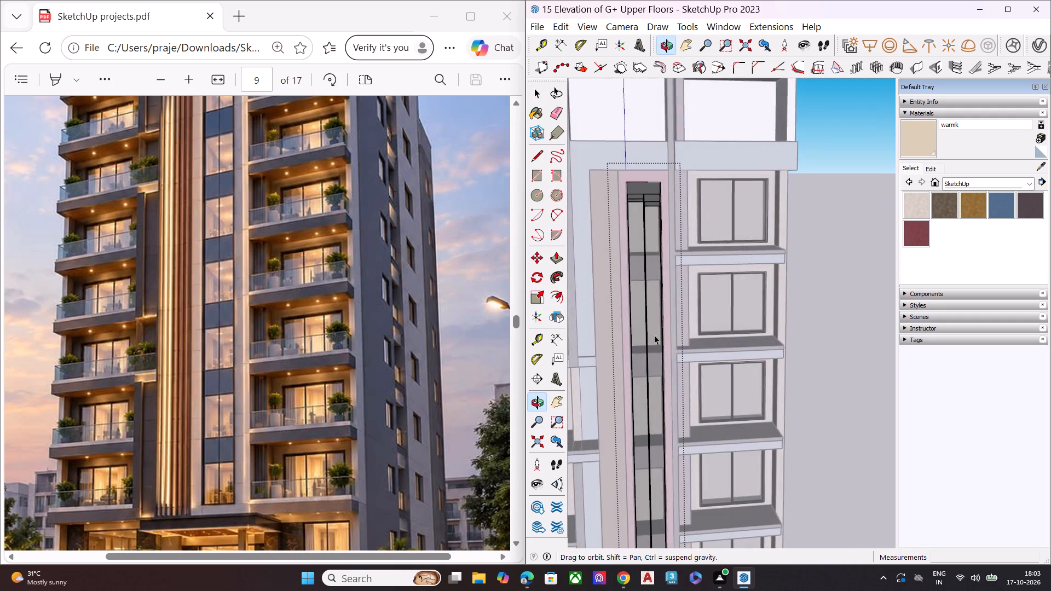
middle_click_drag(654, 335, 655, 335)
scroll(628, 221, "up", 8)
scroll(656, 162, "up", 8)
double_click(682, 160)
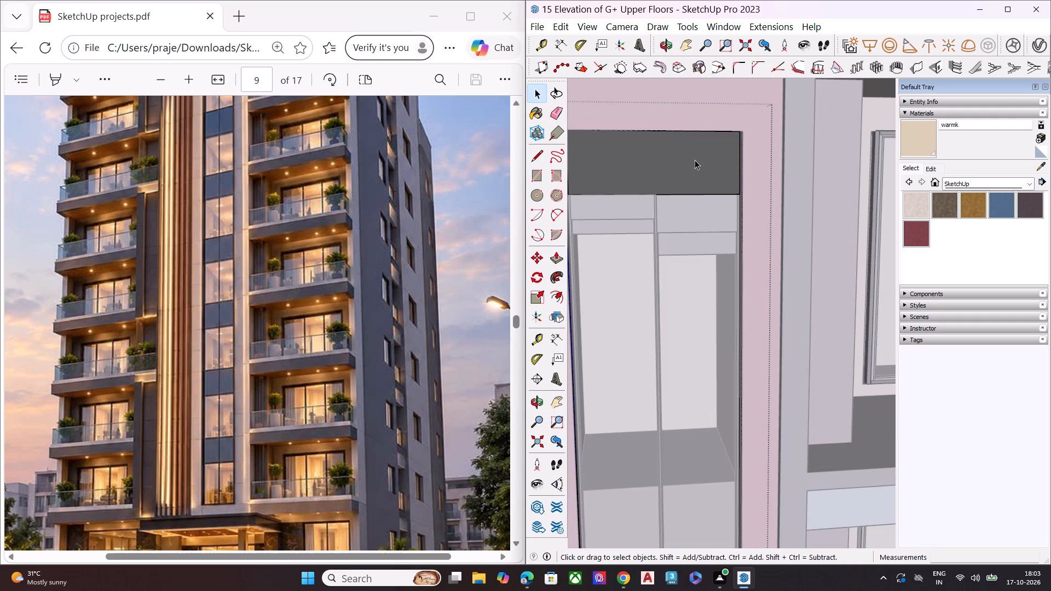
double_click(677, 173)
left_click(651, 170)
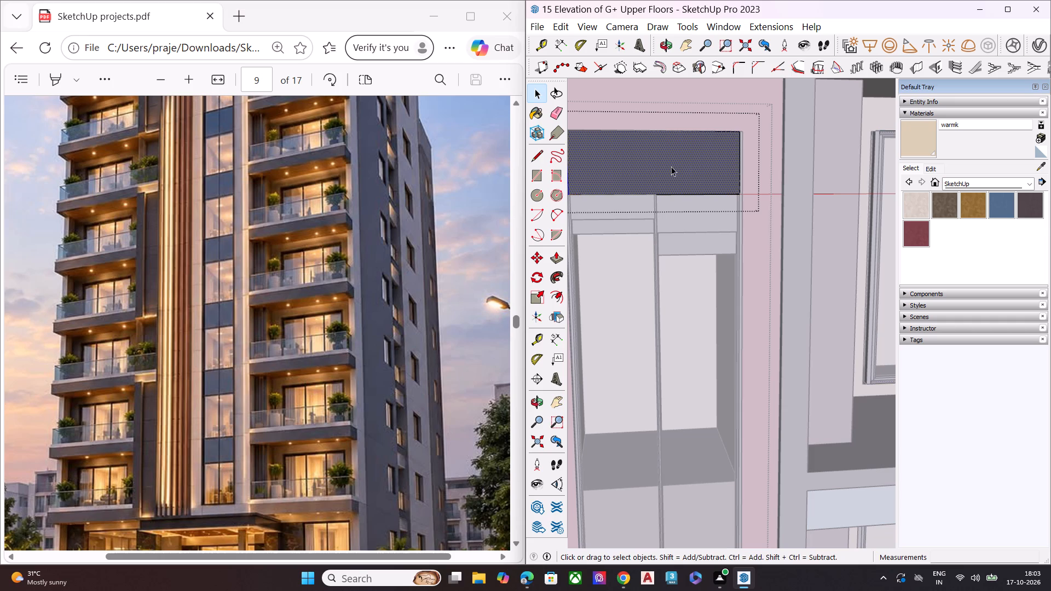
middle_click_drag(688, 164, 764, 129)
scroll(762, 130, "up", 1)
left_click(688, 145)
left_click(688, 150)
key("s")
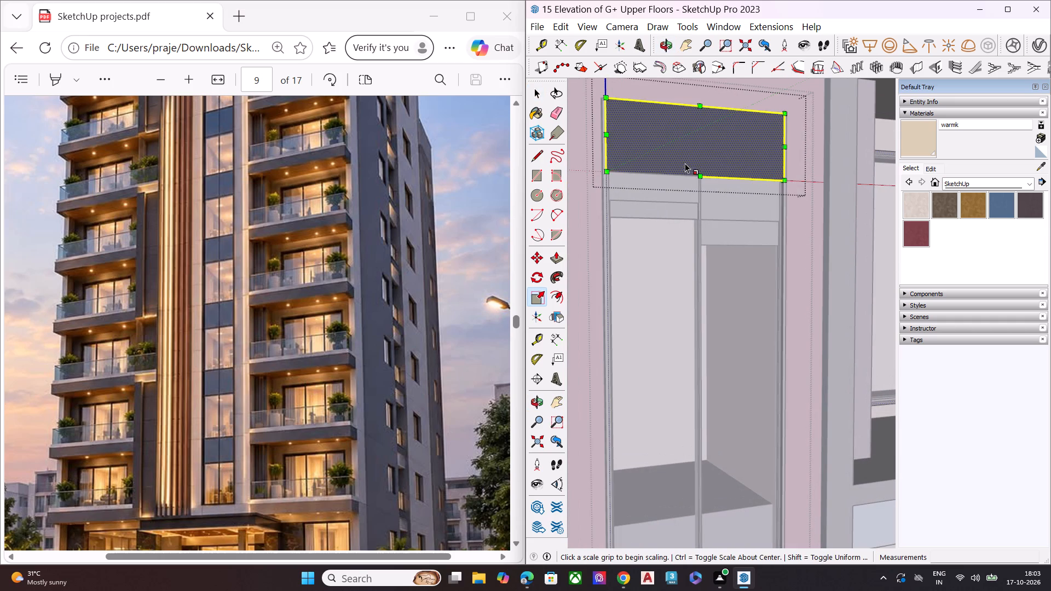
left_click(697, 177)
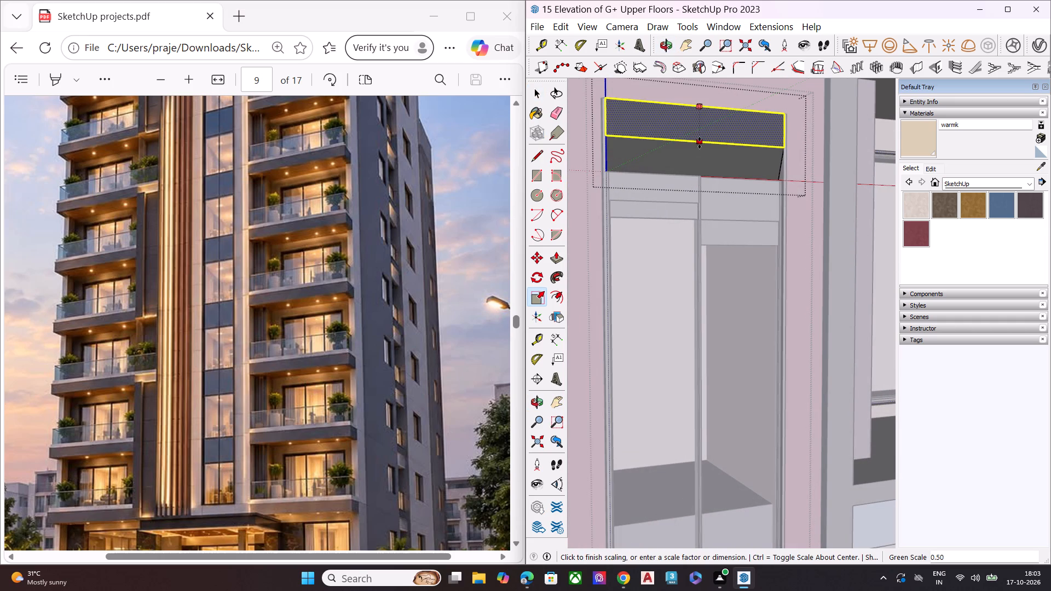
left_click(700, 143)
key("space")
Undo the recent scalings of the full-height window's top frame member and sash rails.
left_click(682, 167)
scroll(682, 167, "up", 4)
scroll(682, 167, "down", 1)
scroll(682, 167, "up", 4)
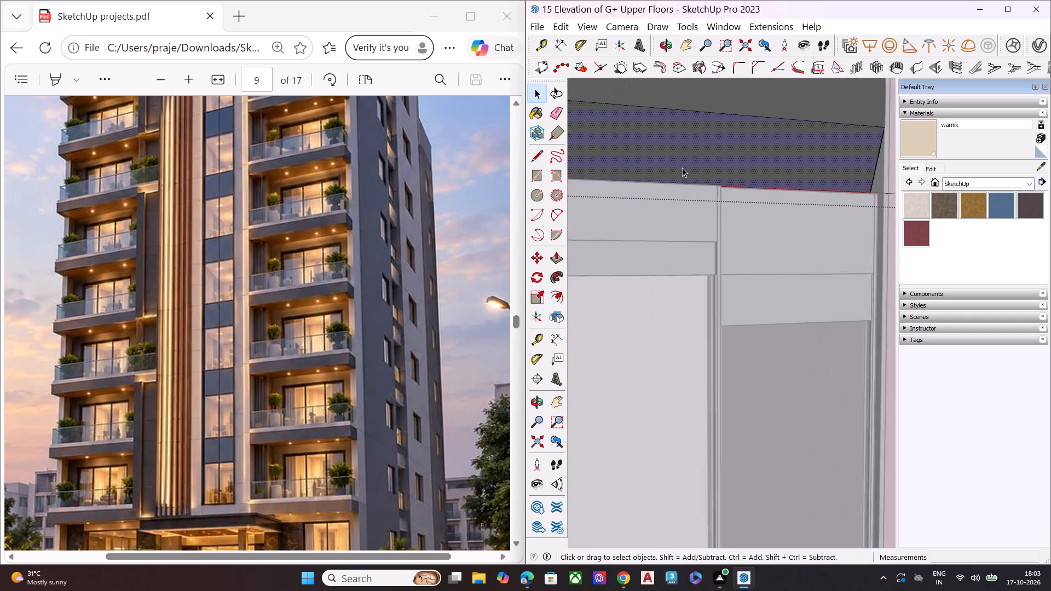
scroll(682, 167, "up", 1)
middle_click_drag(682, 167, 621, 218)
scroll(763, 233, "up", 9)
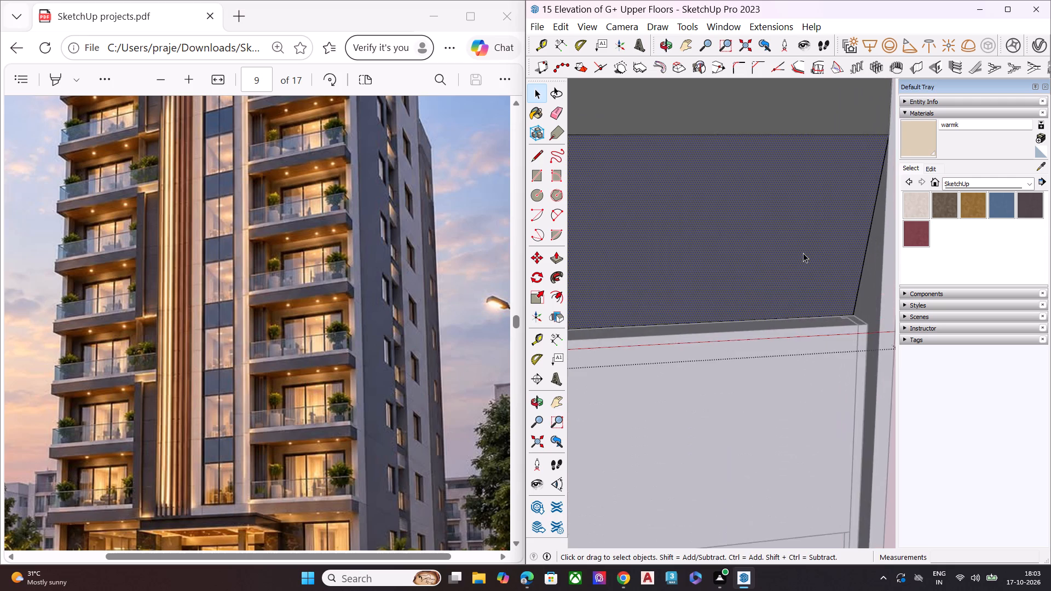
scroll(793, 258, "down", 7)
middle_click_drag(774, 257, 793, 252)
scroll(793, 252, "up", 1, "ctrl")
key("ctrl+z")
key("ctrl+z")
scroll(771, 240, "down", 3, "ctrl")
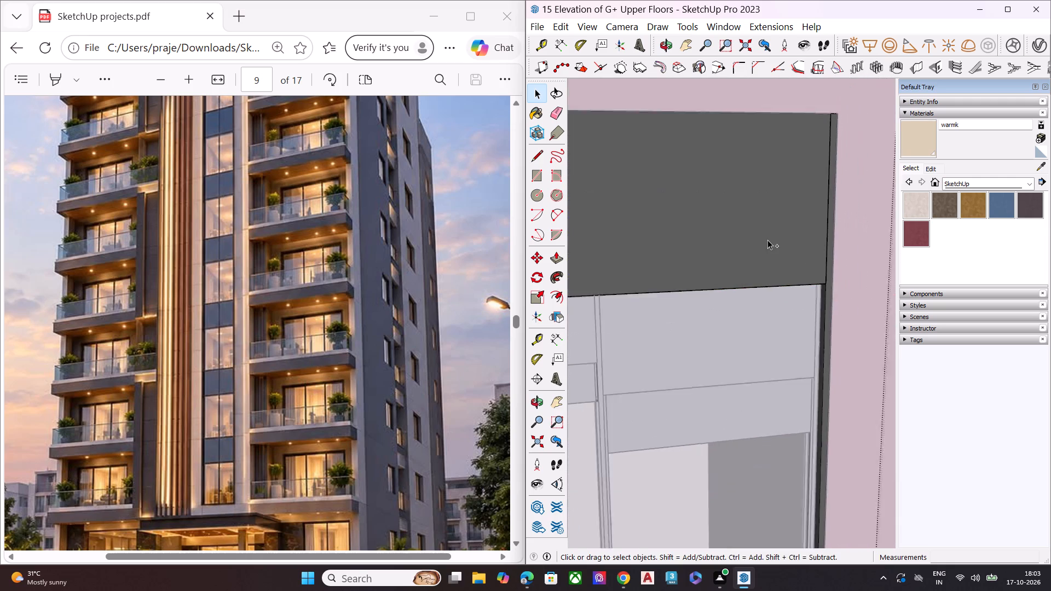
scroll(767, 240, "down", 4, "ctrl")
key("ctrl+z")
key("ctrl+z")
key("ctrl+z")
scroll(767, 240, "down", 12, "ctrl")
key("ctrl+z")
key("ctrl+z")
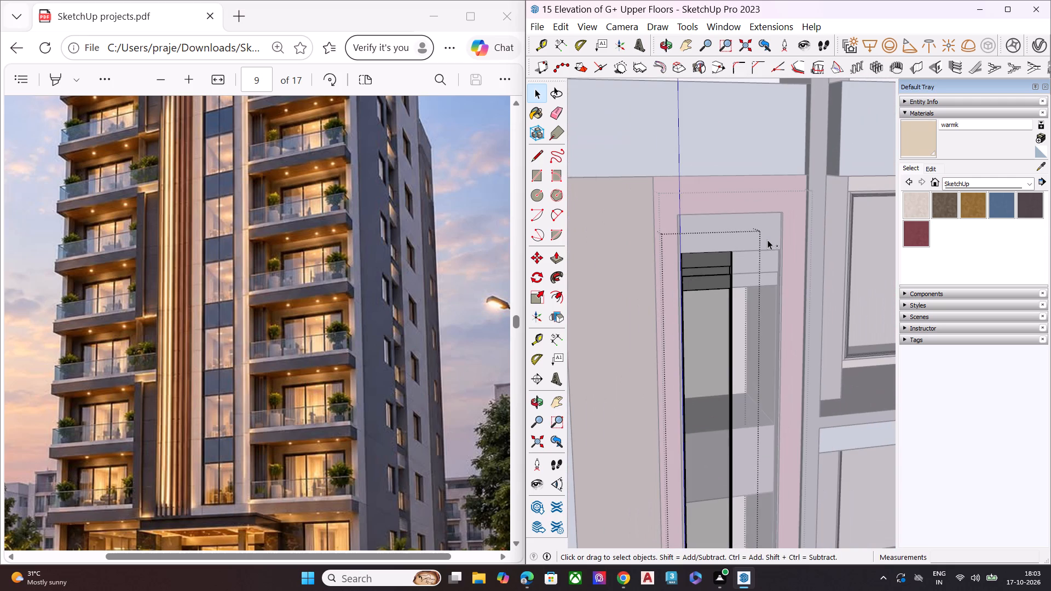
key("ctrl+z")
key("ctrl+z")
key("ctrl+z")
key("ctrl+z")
Delete the full-height two-sash window from the central red-framed strip.
left_click(727, 231)
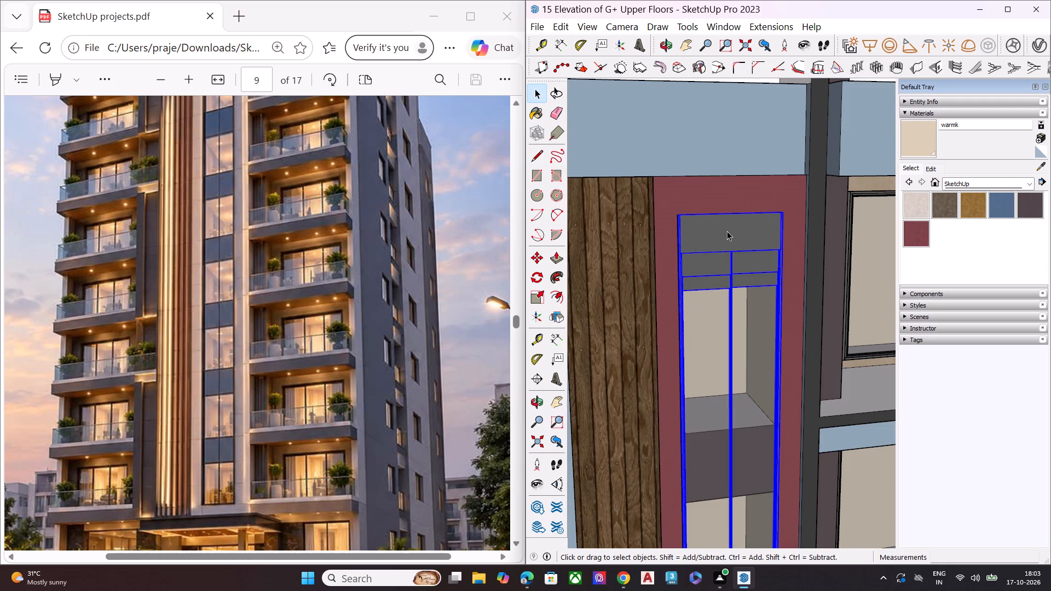
key("Delete")
key("Delete")
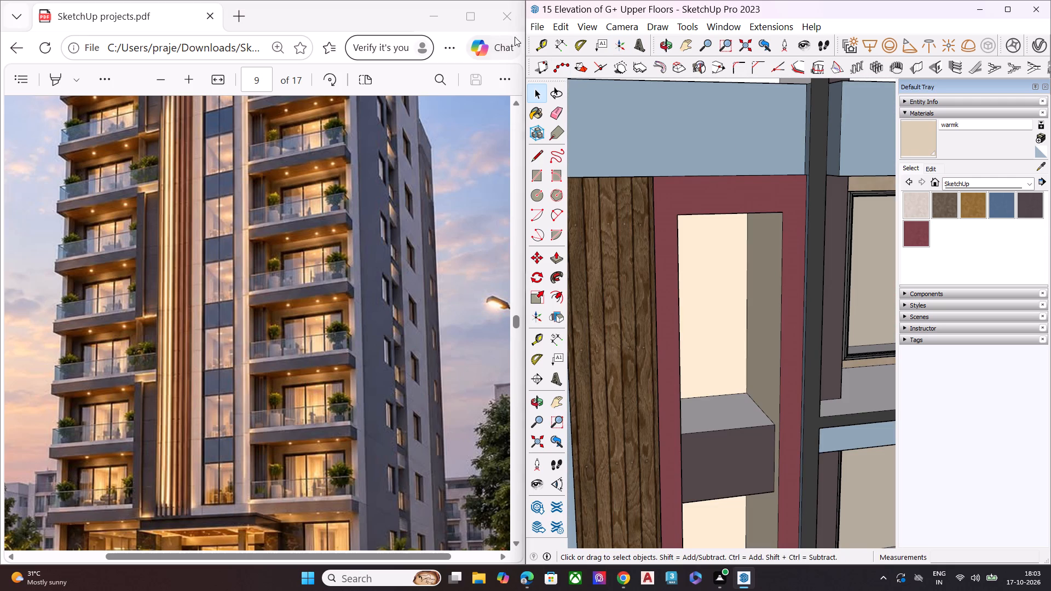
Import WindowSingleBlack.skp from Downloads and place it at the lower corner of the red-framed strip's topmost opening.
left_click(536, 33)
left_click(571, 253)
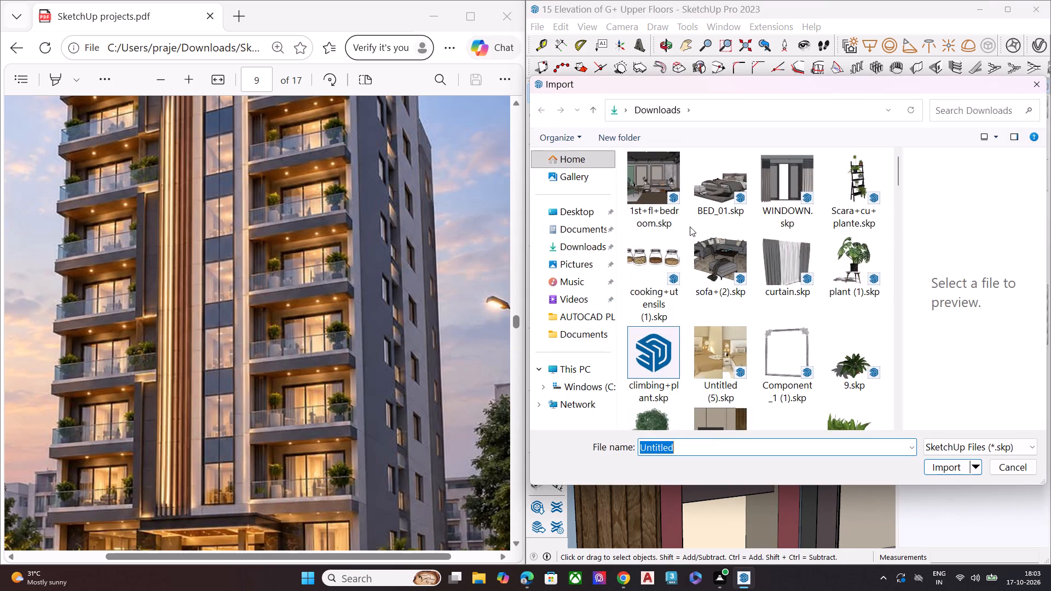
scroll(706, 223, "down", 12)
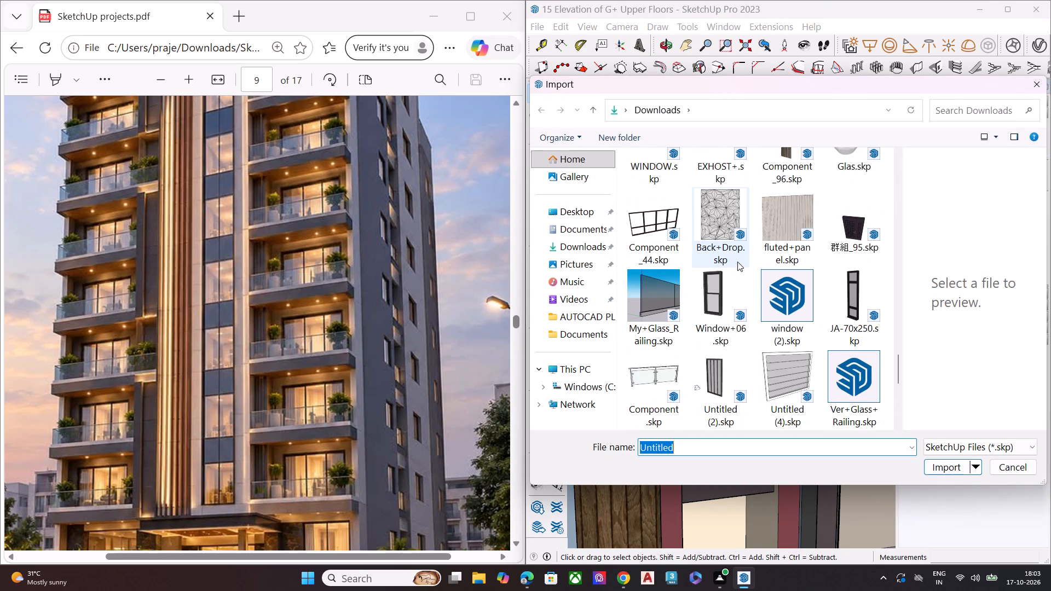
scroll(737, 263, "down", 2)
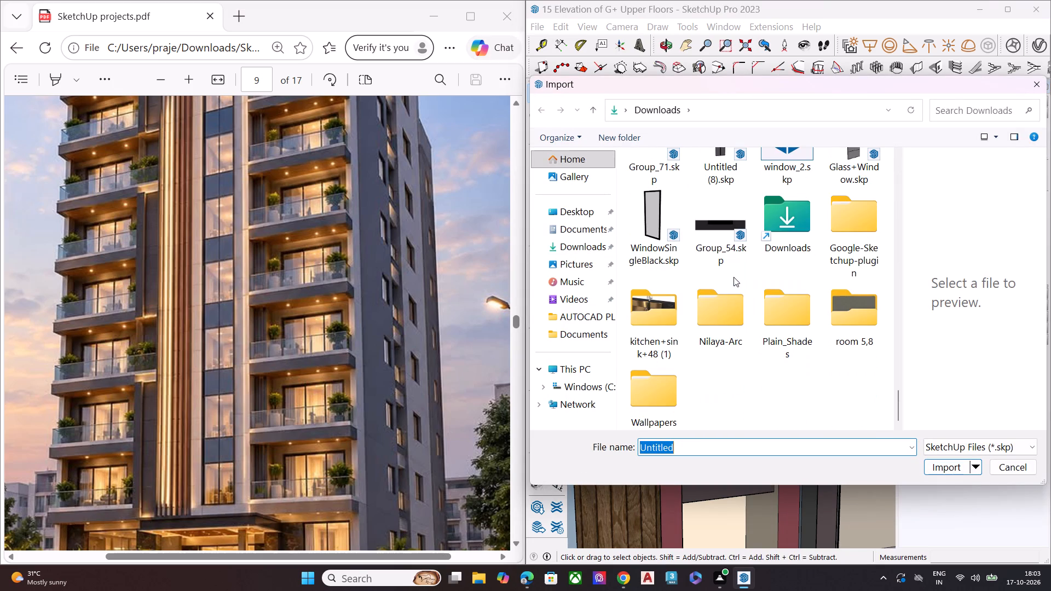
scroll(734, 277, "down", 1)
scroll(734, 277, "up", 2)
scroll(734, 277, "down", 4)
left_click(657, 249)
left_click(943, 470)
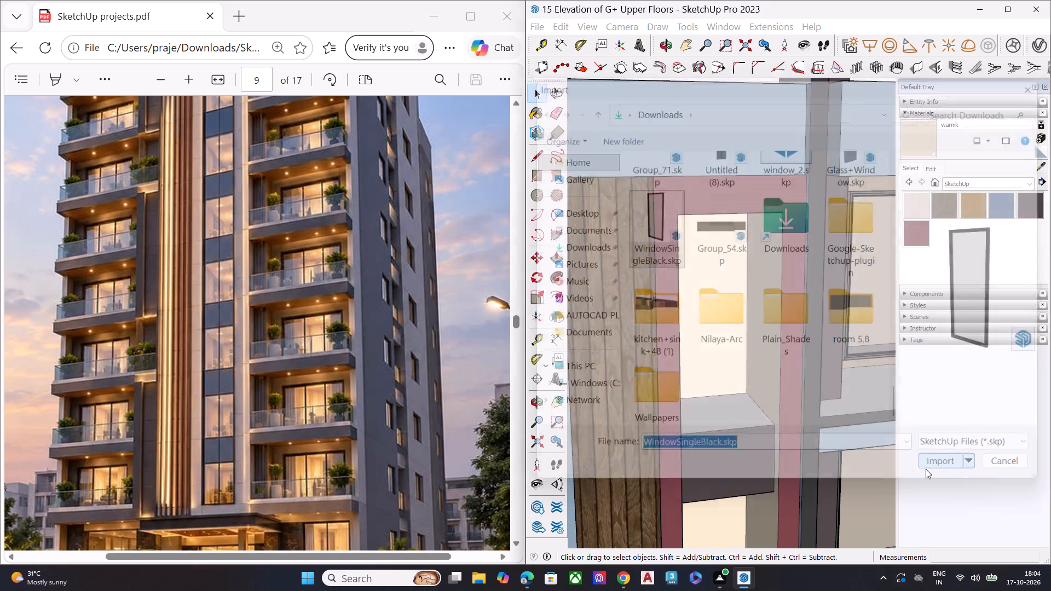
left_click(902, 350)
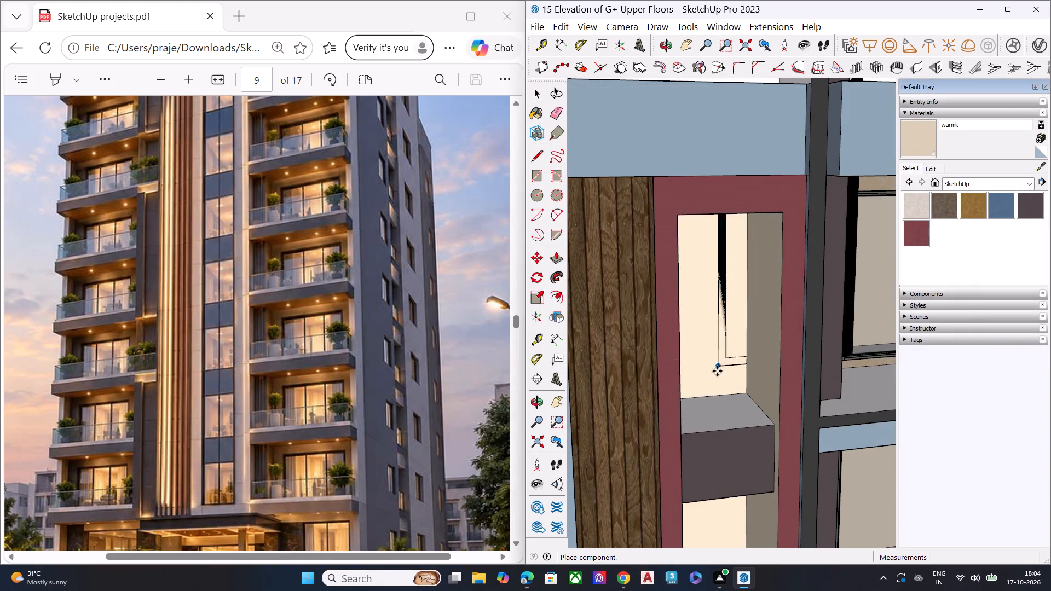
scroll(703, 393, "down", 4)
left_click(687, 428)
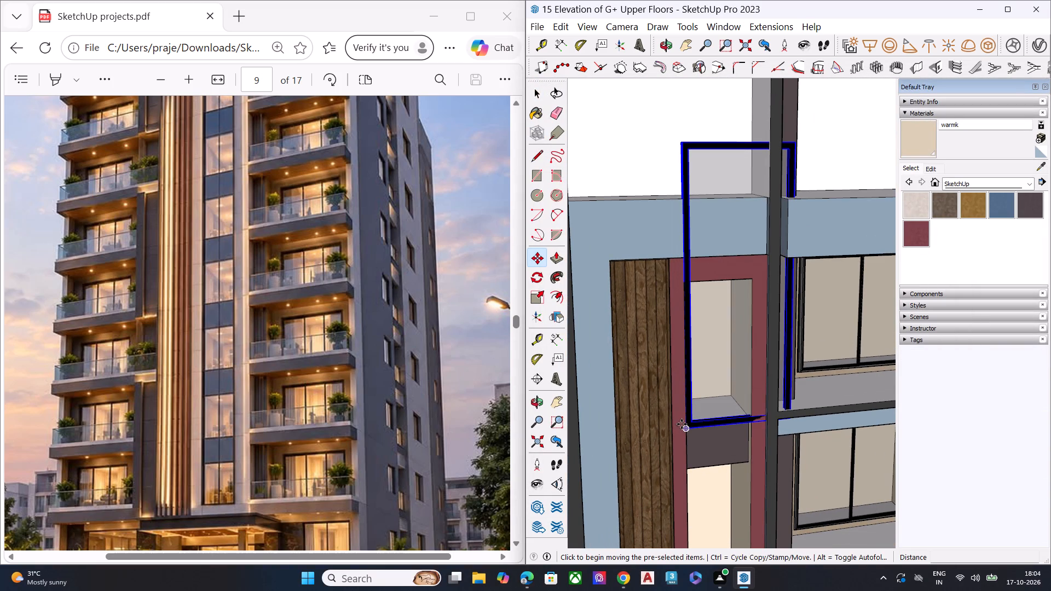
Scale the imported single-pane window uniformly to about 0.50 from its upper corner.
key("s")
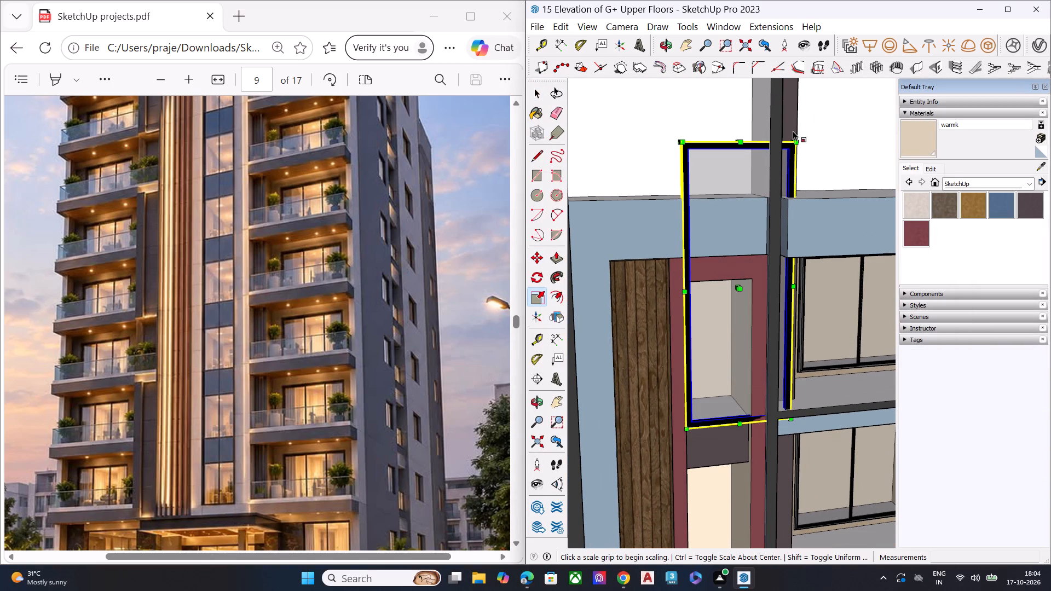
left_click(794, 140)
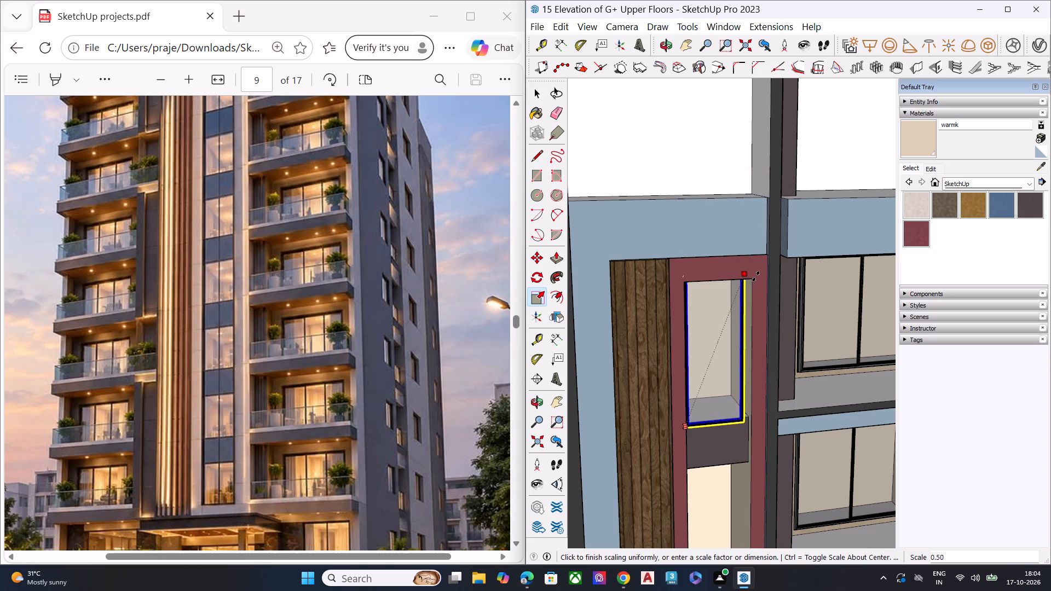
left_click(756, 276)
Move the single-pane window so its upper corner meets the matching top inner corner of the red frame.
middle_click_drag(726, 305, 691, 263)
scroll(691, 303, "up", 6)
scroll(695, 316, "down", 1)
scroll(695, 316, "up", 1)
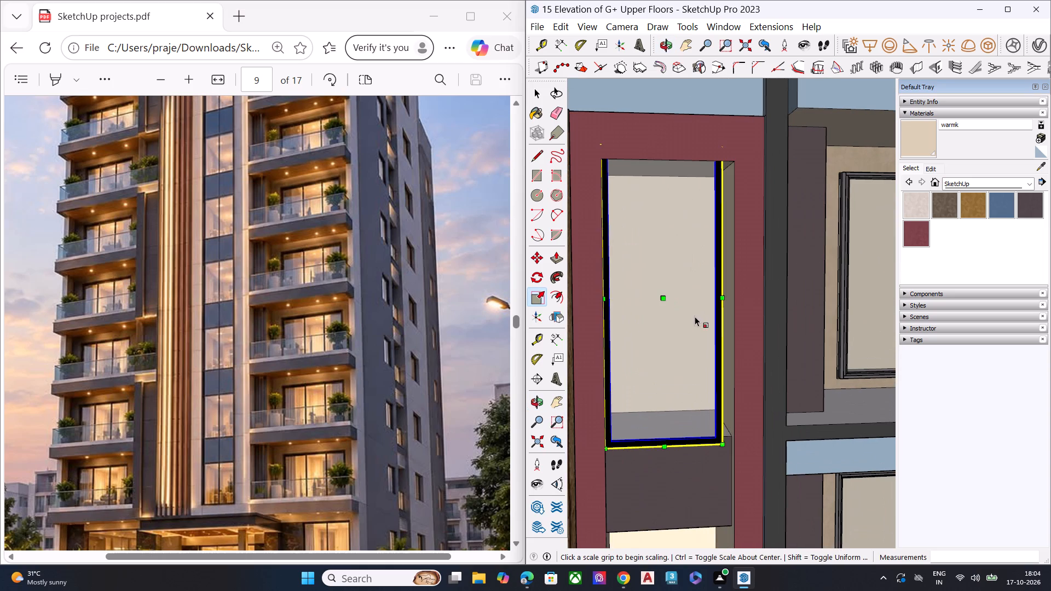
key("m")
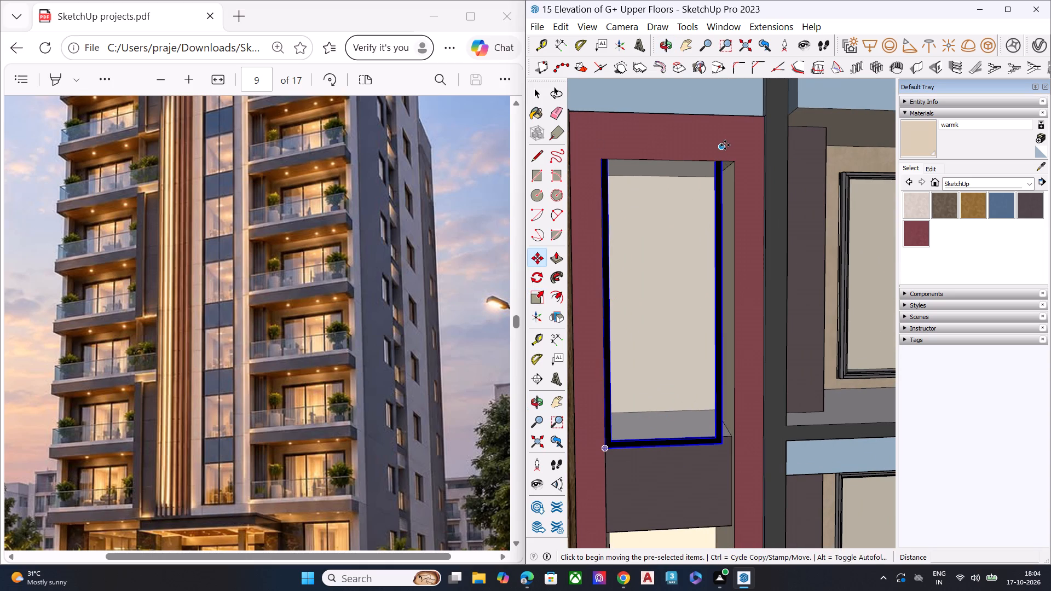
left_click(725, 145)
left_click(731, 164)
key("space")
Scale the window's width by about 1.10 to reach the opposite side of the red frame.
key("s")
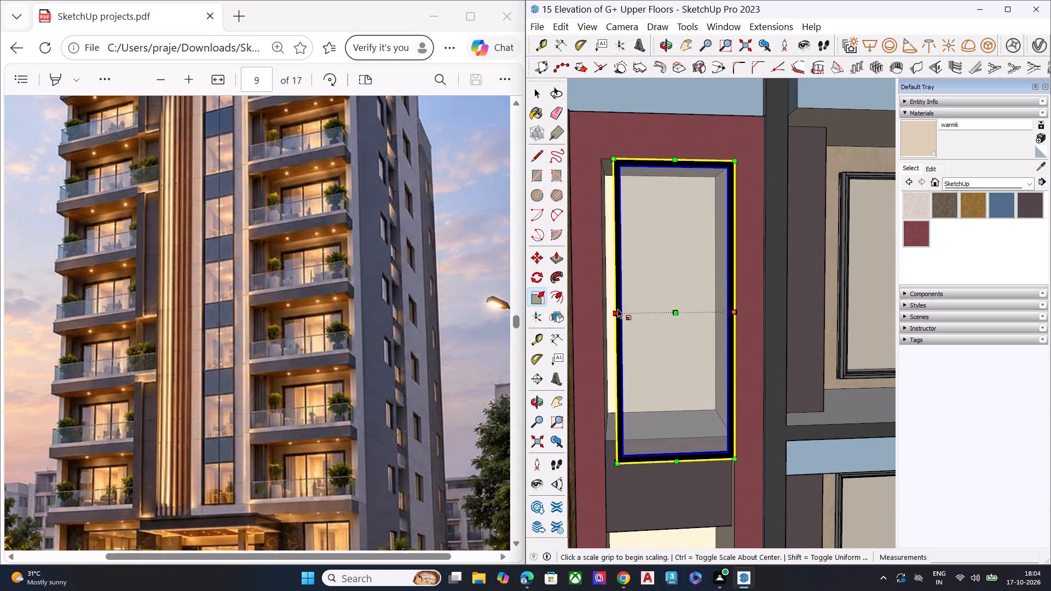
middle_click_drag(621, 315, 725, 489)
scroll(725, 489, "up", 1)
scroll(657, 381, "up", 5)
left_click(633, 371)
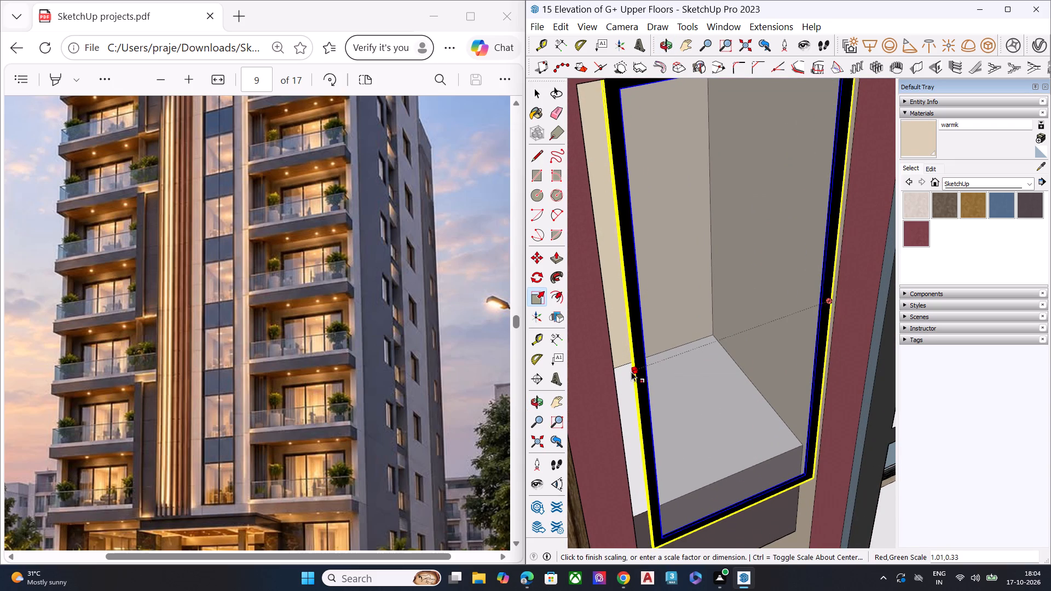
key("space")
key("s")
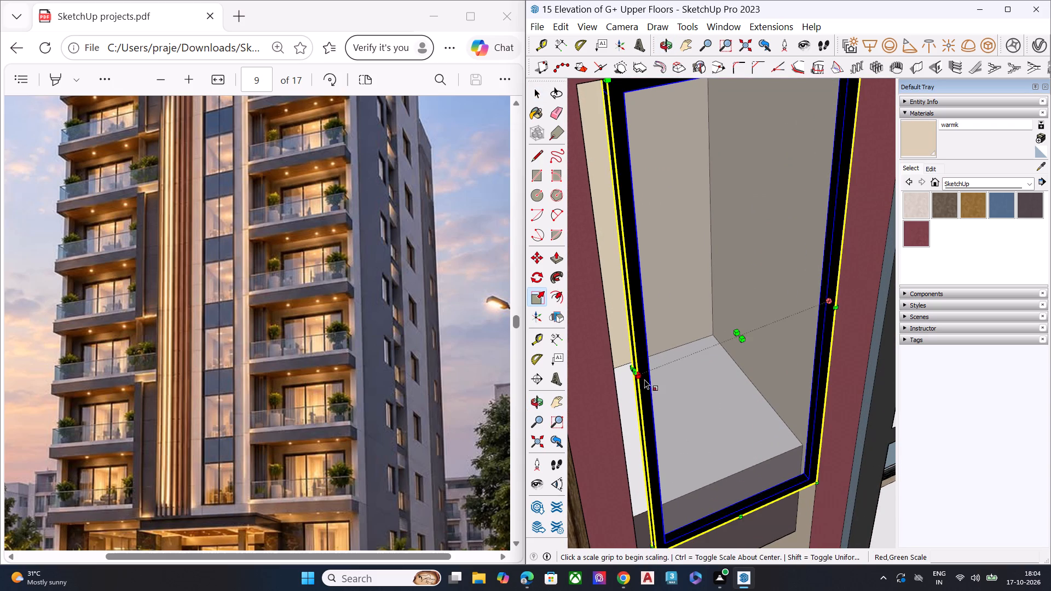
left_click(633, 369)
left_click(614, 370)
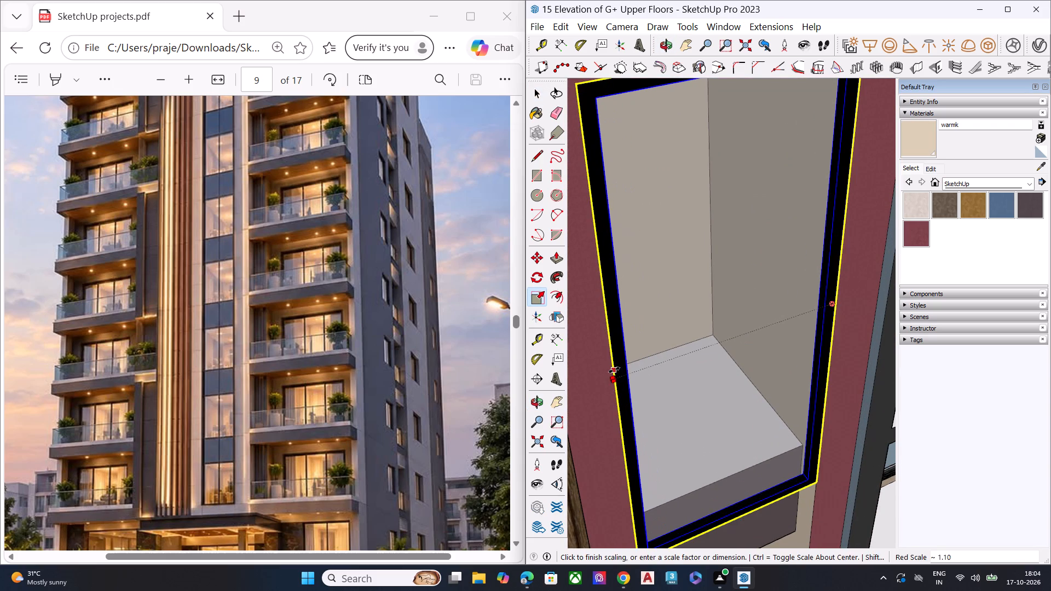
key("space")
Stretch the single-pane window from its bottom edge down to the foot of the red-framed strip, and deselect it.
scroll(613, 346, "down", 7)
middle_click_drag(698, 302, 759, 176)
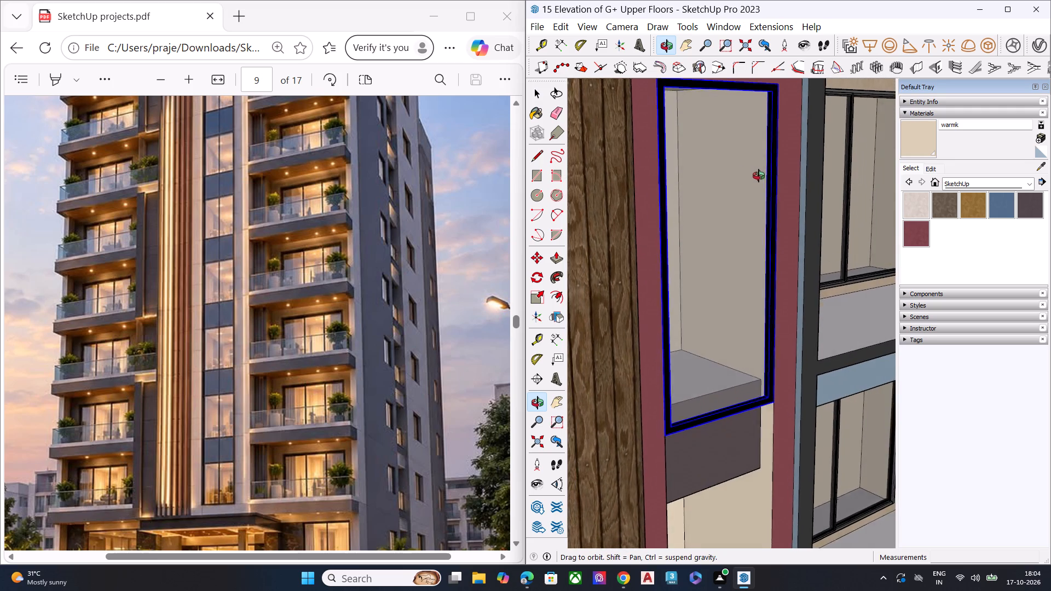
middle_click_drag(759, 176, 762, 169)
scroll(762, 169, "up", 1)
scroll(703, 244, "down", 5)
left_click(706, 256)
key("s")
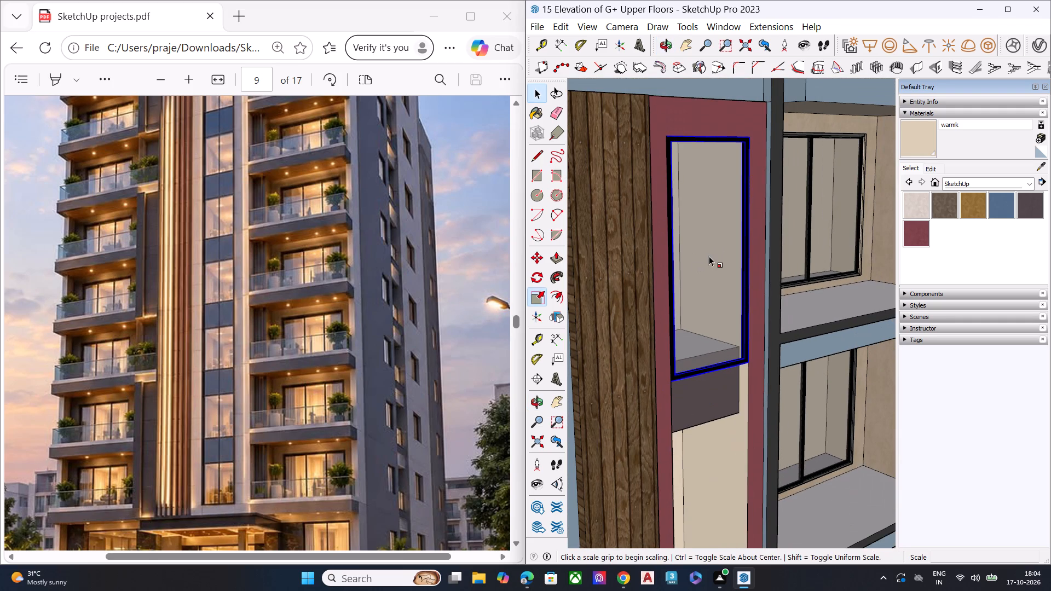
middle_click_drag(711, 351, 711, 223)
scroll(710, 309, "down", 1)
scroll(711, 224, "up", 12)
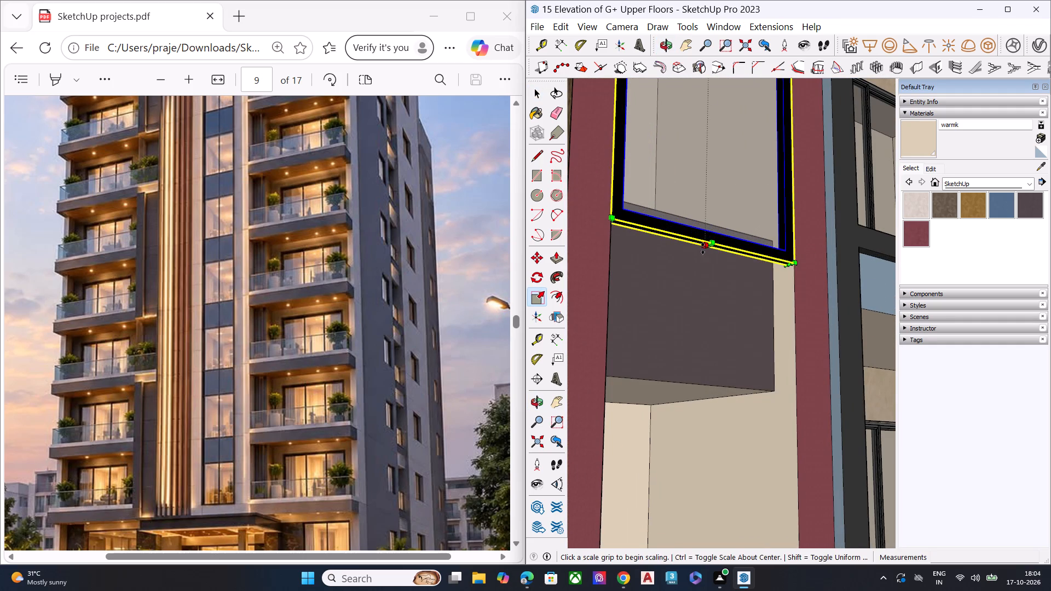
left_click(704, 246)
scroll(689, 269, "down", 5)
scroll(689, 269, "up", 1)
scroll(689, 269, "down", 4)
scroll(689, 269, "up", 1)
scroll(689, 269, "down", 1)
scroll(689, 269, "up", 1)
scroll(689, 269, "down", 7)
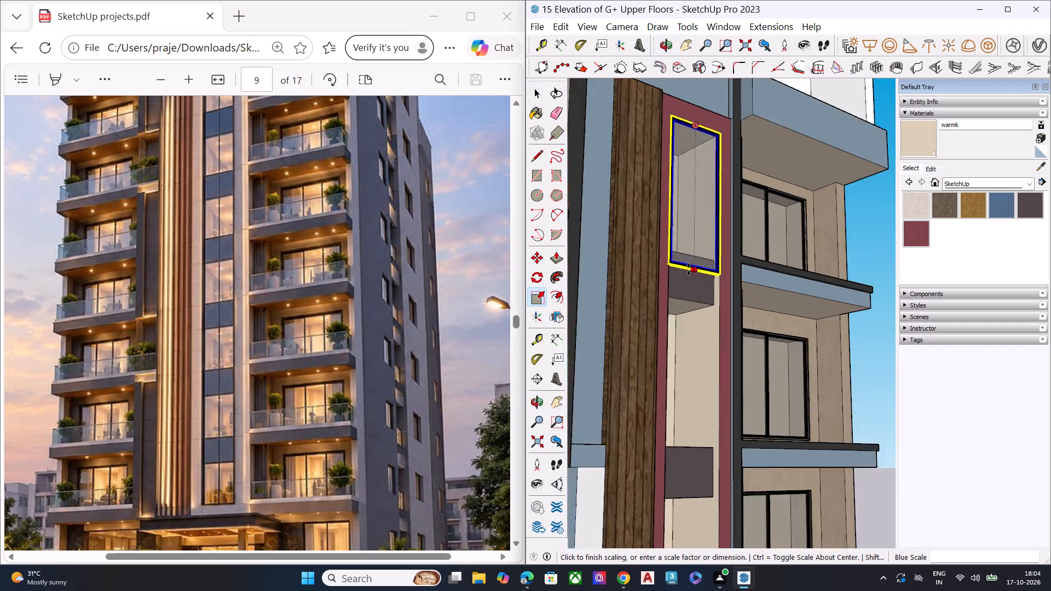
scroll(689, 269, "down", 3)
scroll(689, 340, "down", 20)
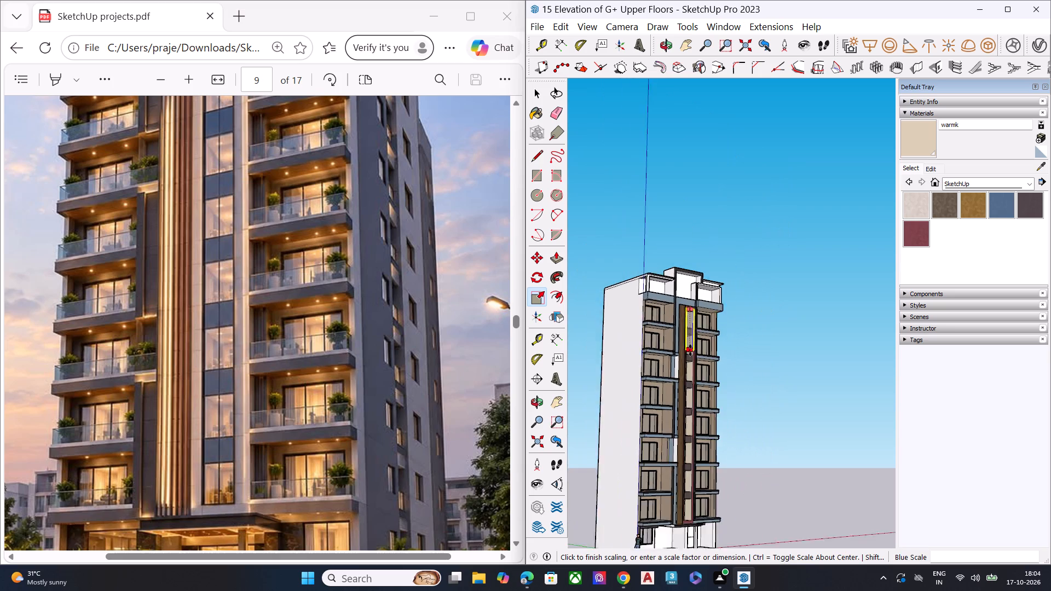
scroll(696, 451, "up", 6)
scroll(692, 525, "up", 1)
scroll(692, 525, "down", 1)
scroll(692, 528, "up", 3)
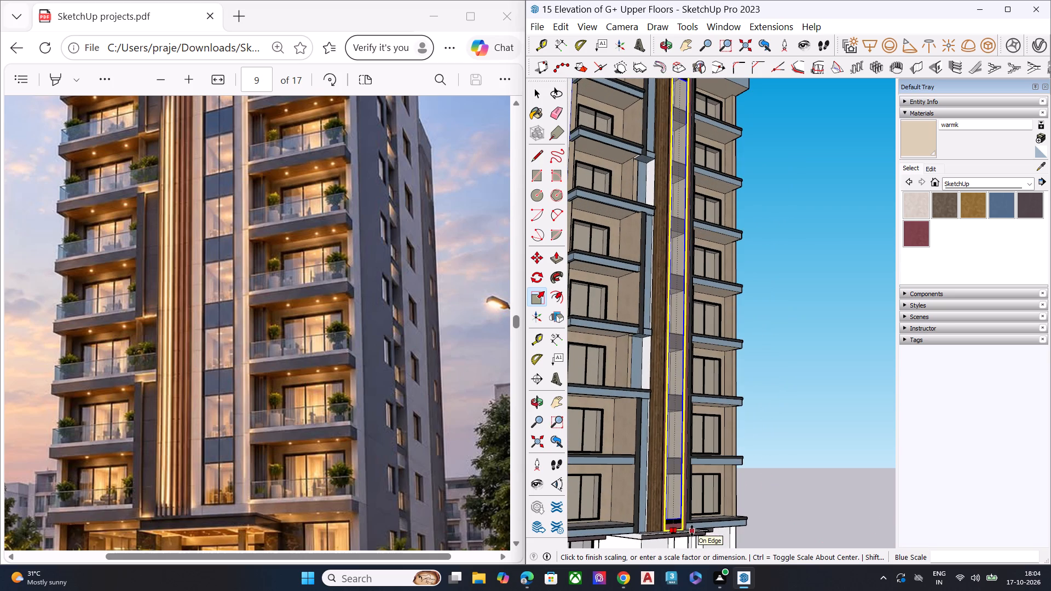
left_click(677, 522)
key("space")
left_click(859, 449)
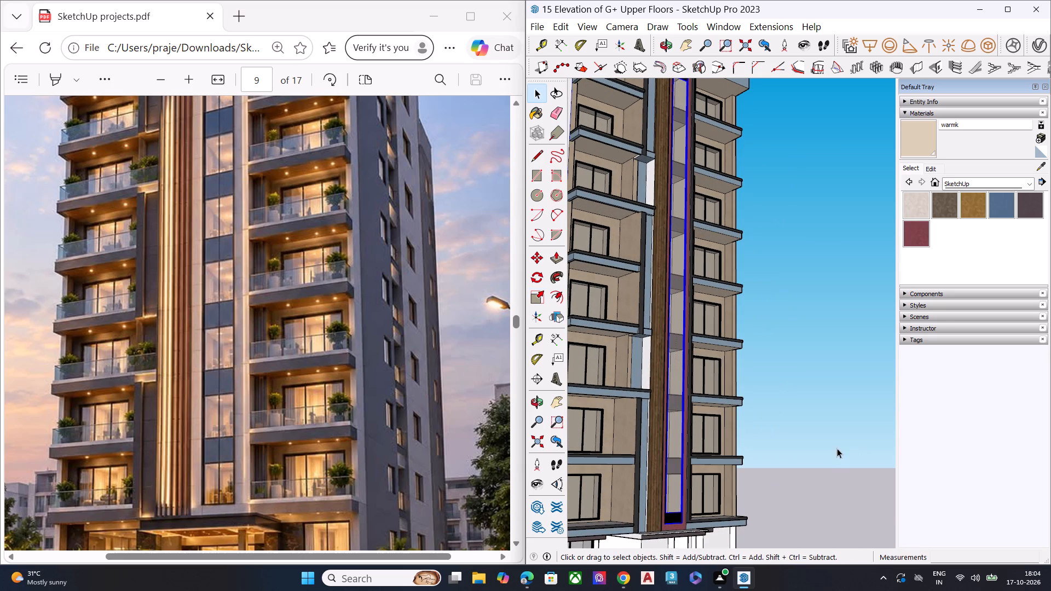
Examine the stretched window on the tower and compare the central strip with the reference elevation.
scroll(857, 426, "up", 1)
middle_click_drag(857, 426, 556, 468)
middle_click_drag(754, 405, 674, 422)
scroll(673, 421, "up", 1)
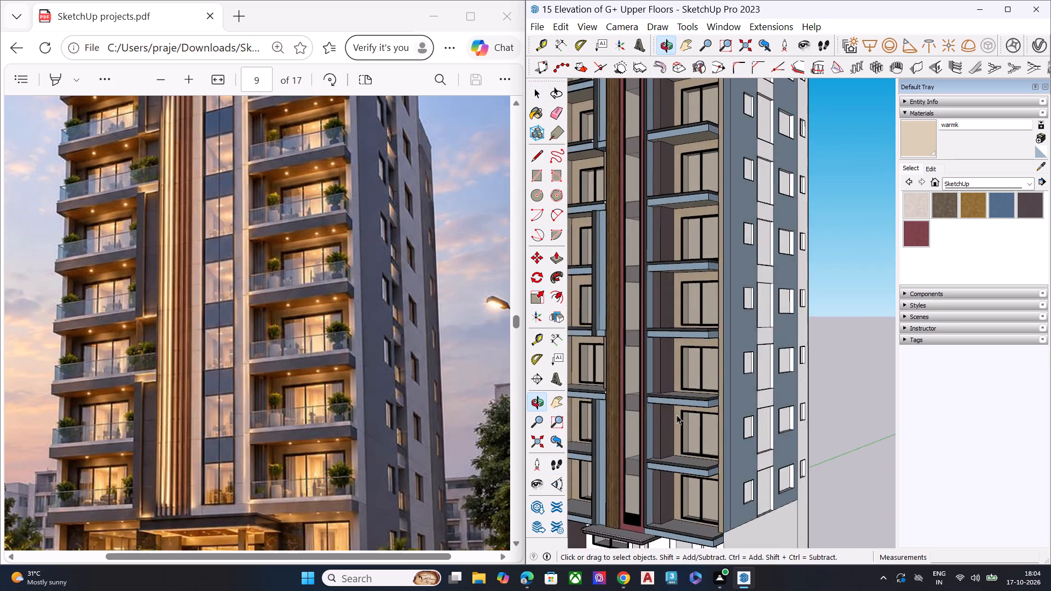
scroll(705, 401, "down", 1)
scroll(706, 402, "up", 1)
scroll(707, 402, "down", 7)
scroll(708, 327, "down", 2)
scroll(705, 318, "up", 6)
scroll(669, 168, "up", 1)
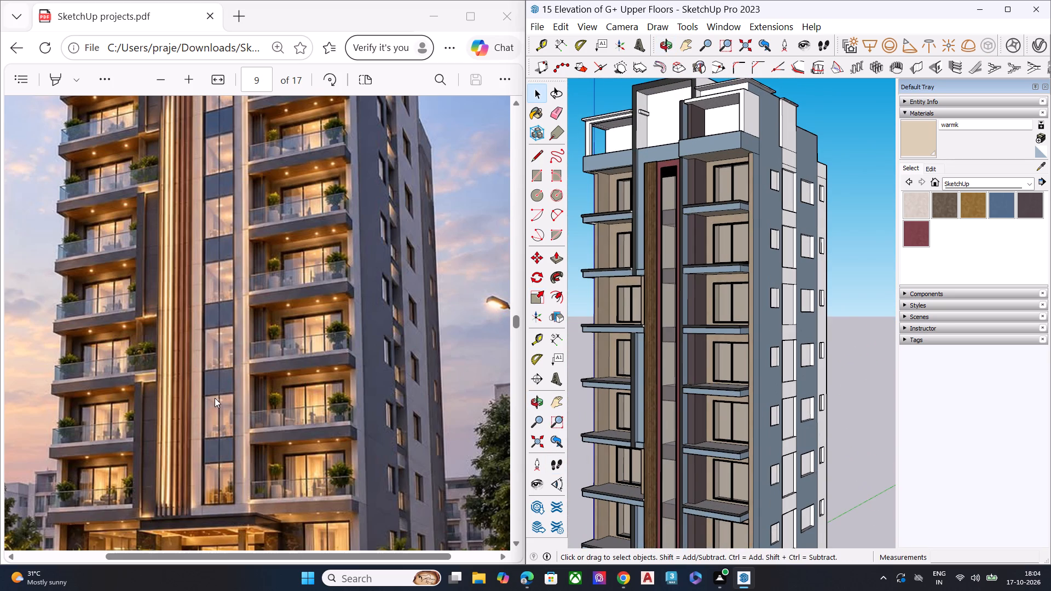
scroll(214, 398, "up", 4)
scroll(559, 260, "up", 5)
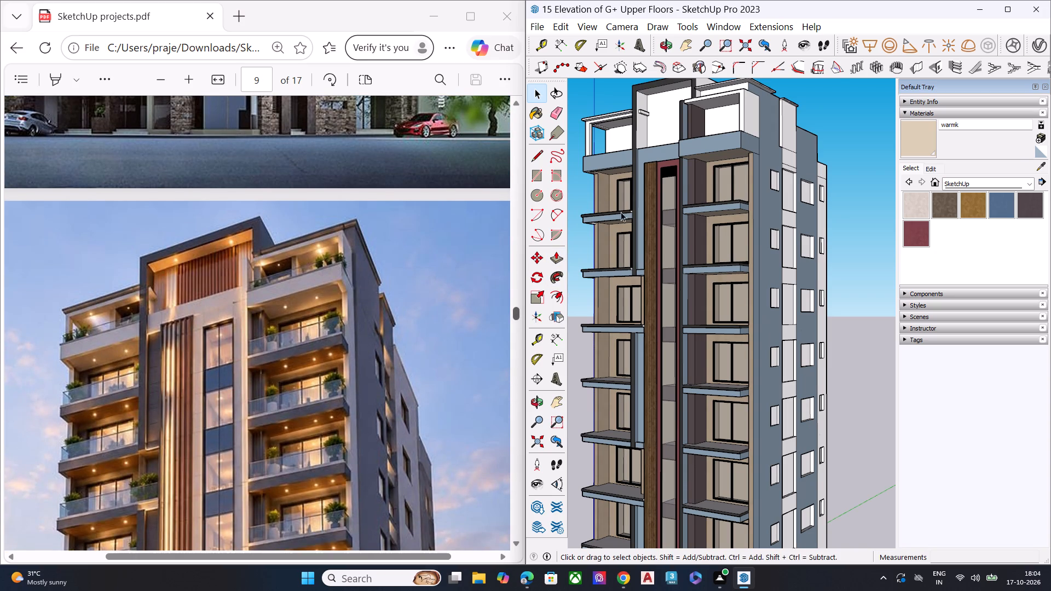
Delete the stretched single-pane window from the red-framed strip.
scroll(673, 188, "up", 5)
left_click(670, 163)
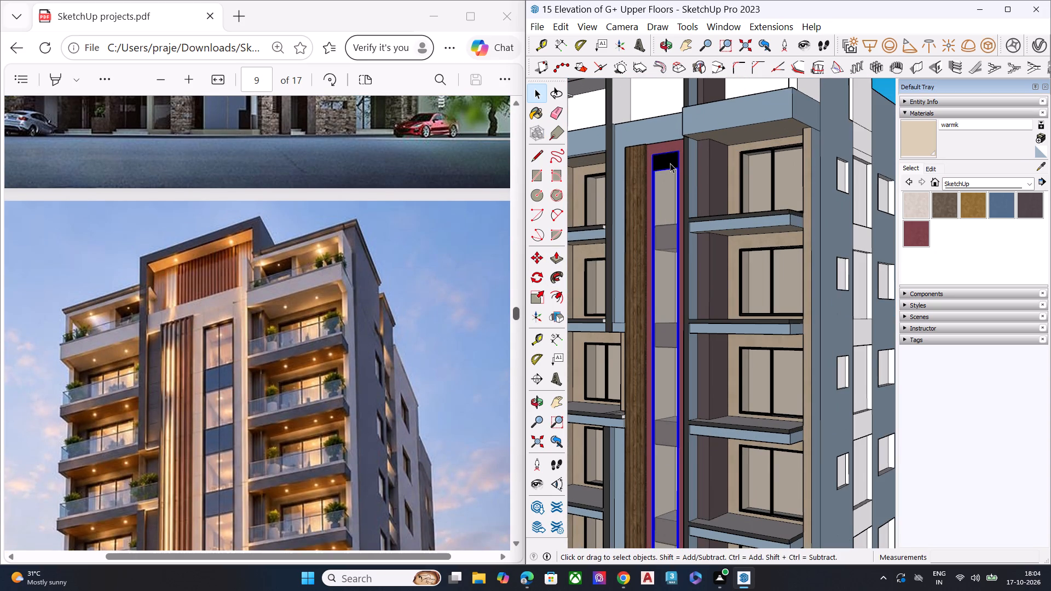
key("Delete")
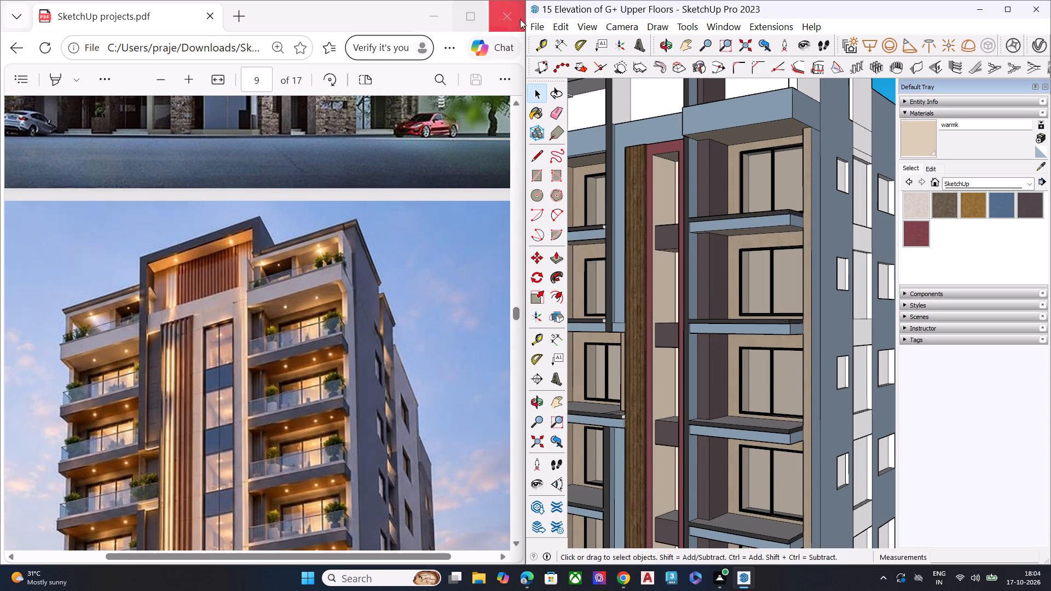
Import the PENTEK Slimmest Steel Sliding Door model from the Downloads folder.
left_click(536, 21)
left_click(569, 250)
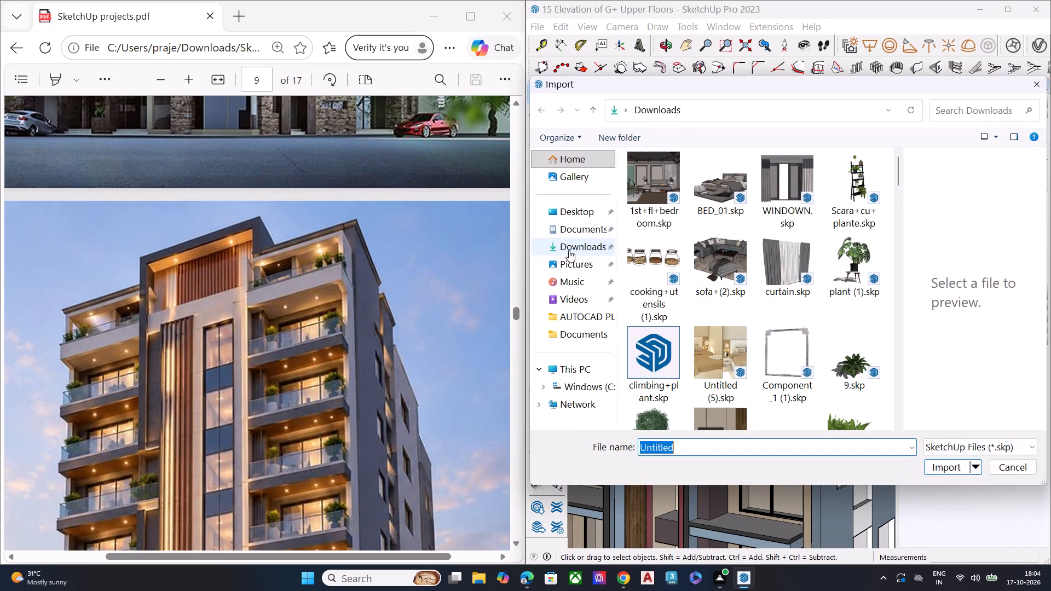
scroll(721, 289, "down", 9)
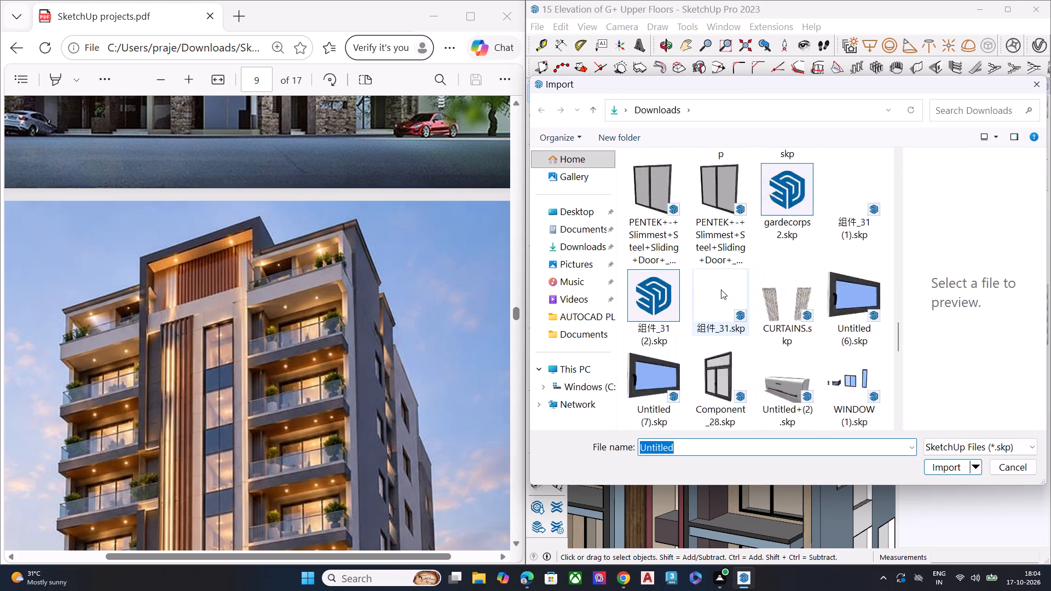
scroll(721, 289, "down", 4)
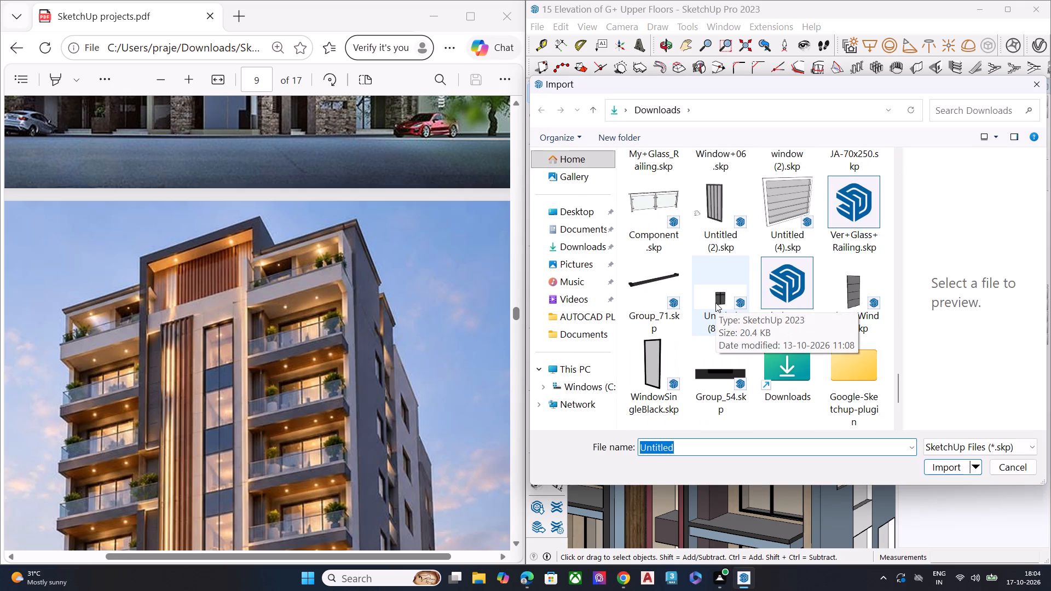
scroll(775, 260, "down", 2)
scroll(775, 260, "up", 1)
scroll(775, 260, "down", 2)
scroll(775, 260, "up", 2)
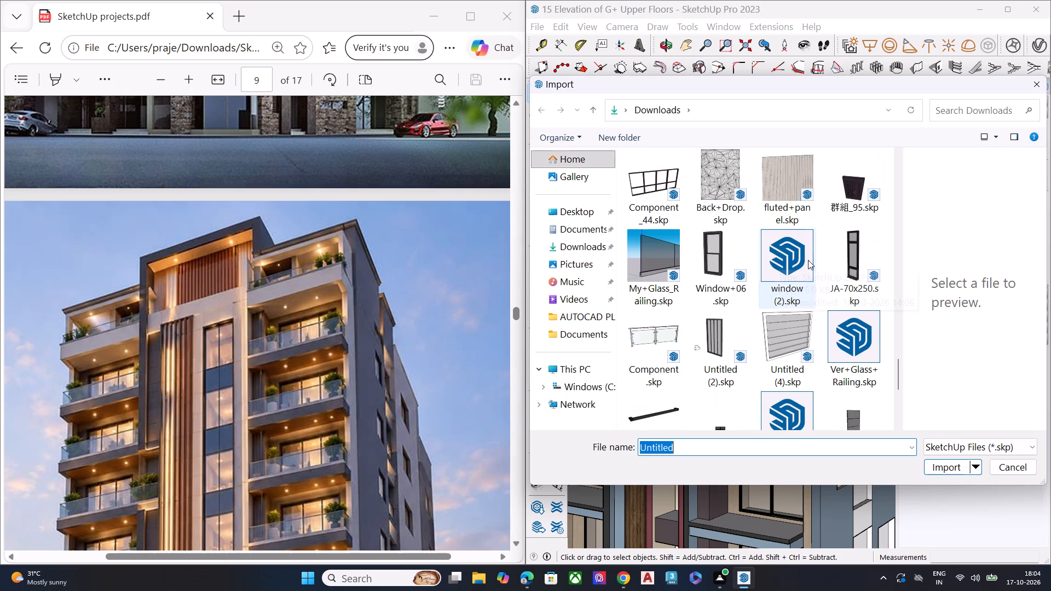
scroll(729, 279, "up", 2)
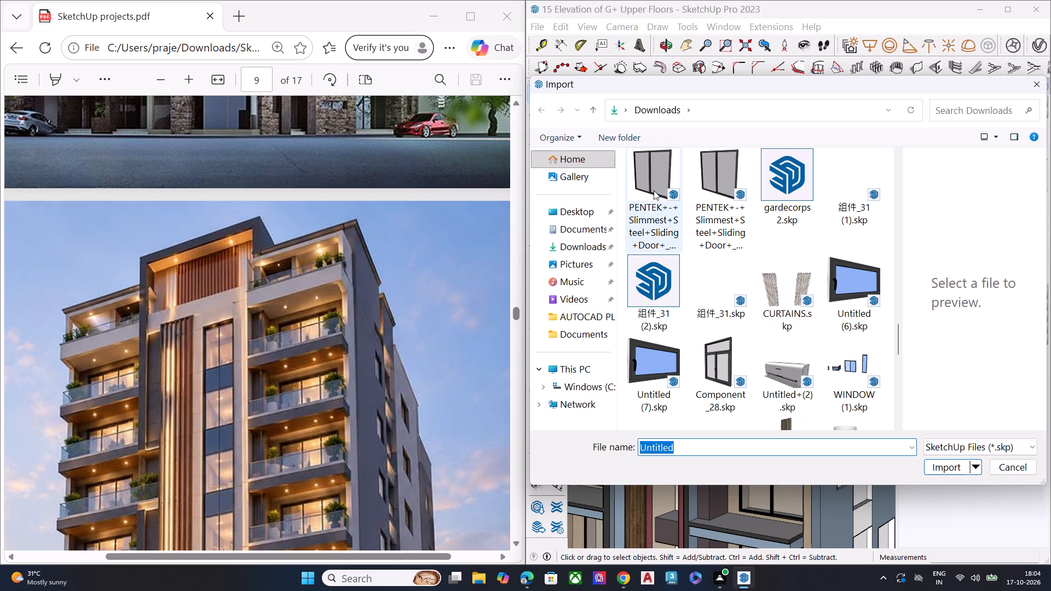
scroll(741, 232, "up", 2)
scroll(738, 234, "down", 1)
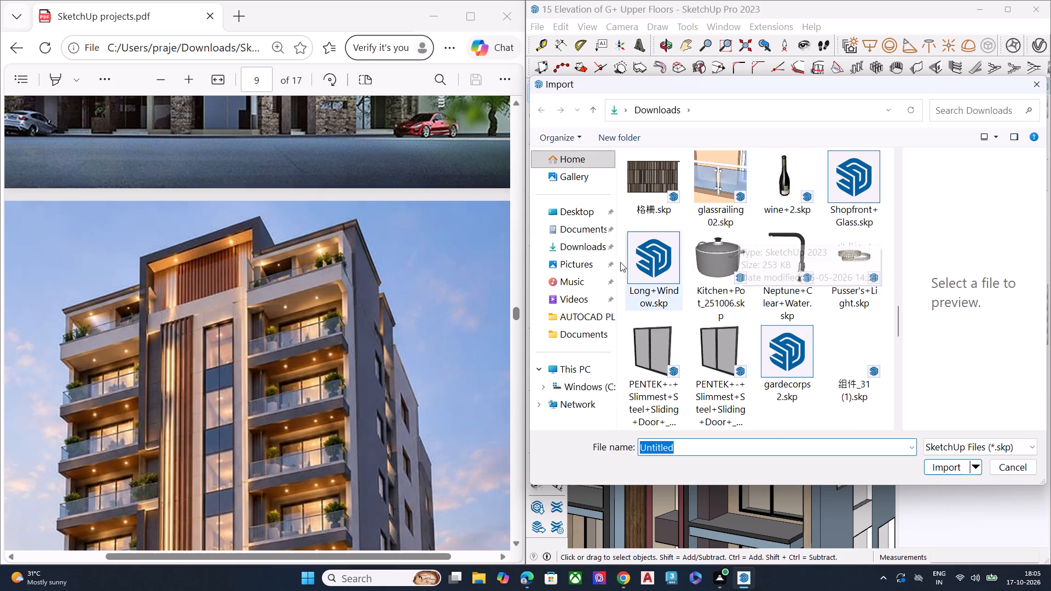
left_click(640, 366)
left_click(943, 465)
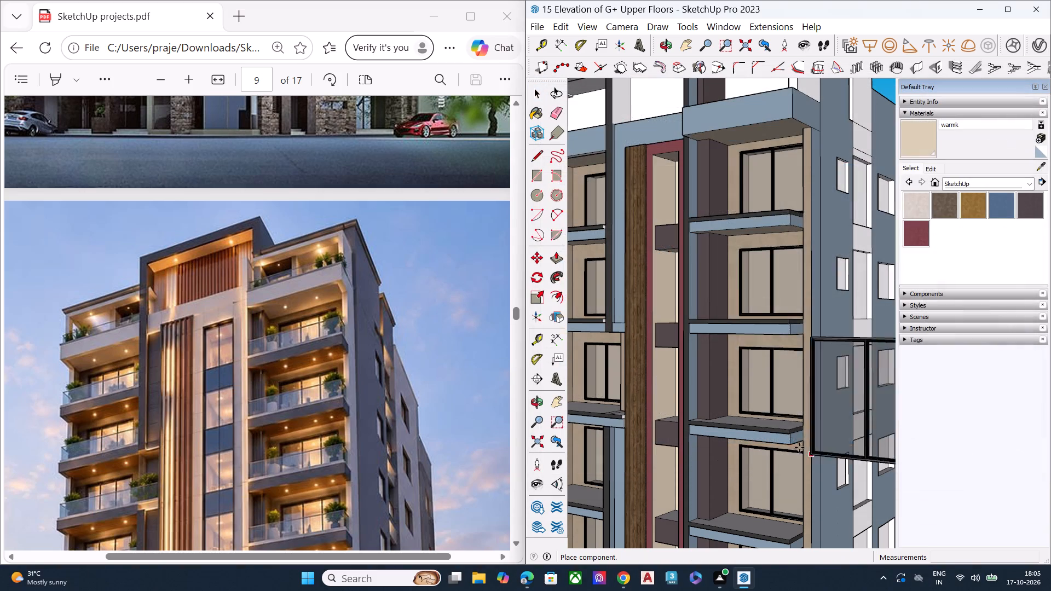
Place the imported two-panel sliding door at the top opening of the red-framed central strip.
middle_click_drag(623, 252, 810, 505)
scroll(663, 320, "up", 2)
scroll(655, 307, "down", 1)
scroll(655, 306, "up", 3)
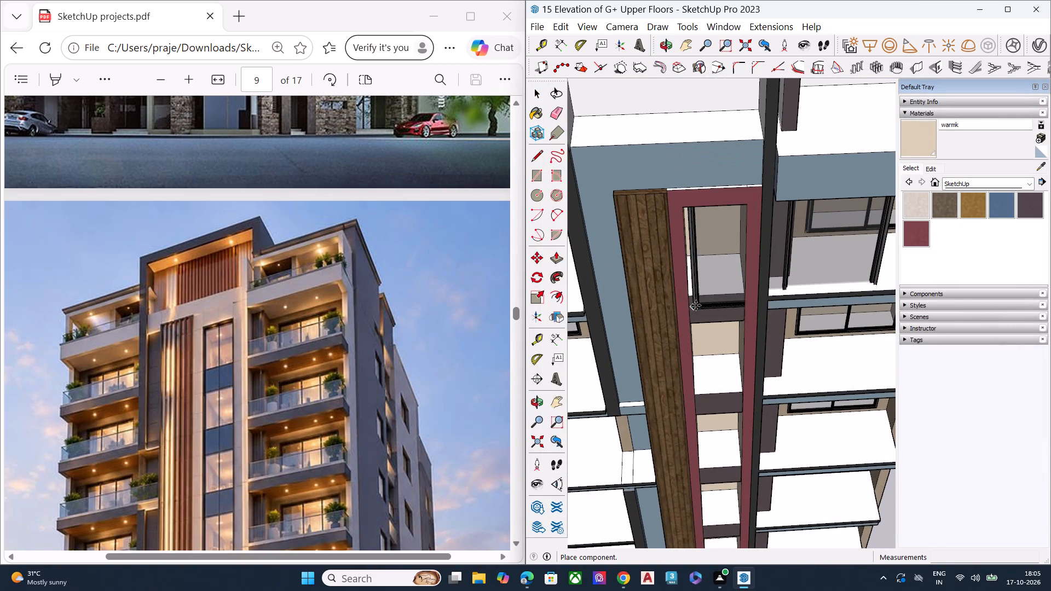
left_click(691, 342)
Move the two-panel door by its upper corner onto the upper inner corner of the red frame.
middle_click_drag(701, 358, 677, 250)
scroll(677, 250, "up", 1)
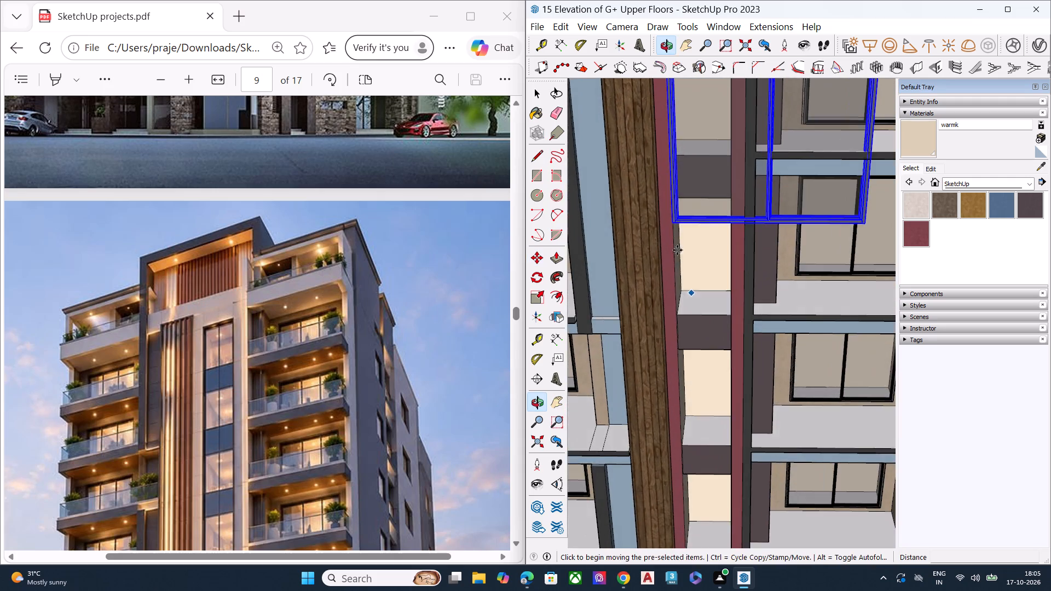
scroll(700, 378, "down", 5)
scroll(699, 407, "up", 1)
scroll(699, 413, "down", 2)
scroll(704, 292, "up", 7)
middle_click_drag(671, 228, 622, 309)
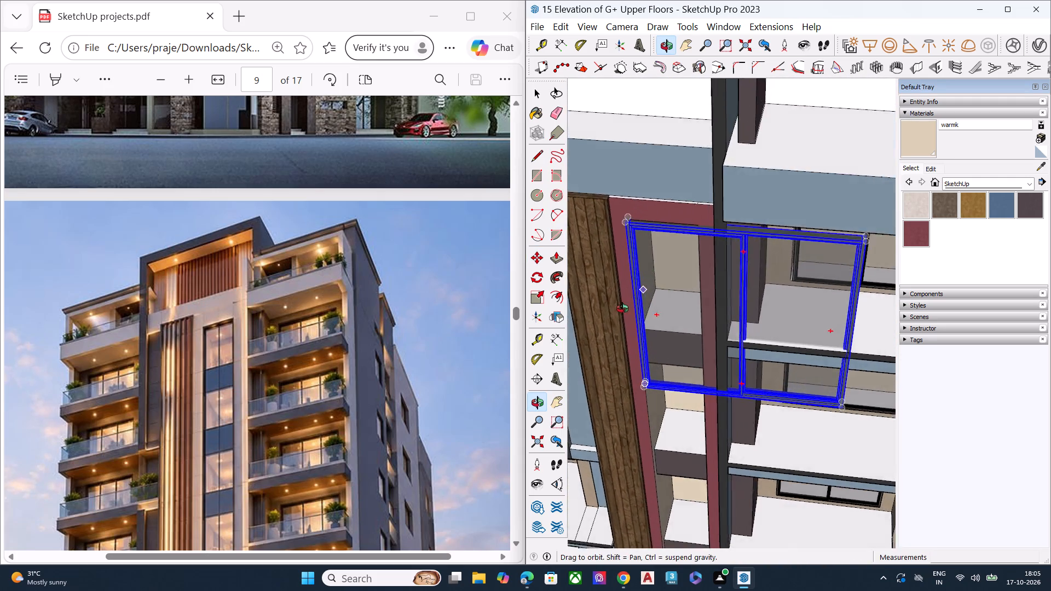
middle_click_drag(622, 309, 600, 326)
scroll(579, 242, "up", 6)
scroll(624, 268, "up", 3)
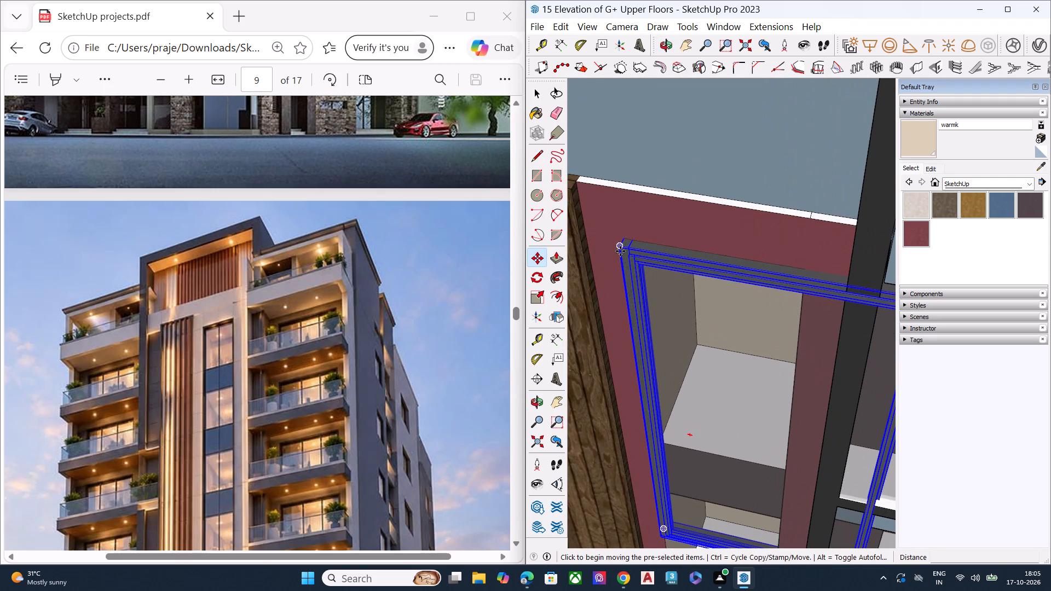
left_click(620, 251)
left_click(625, 237)
scroll(585, 280, "down", 5)
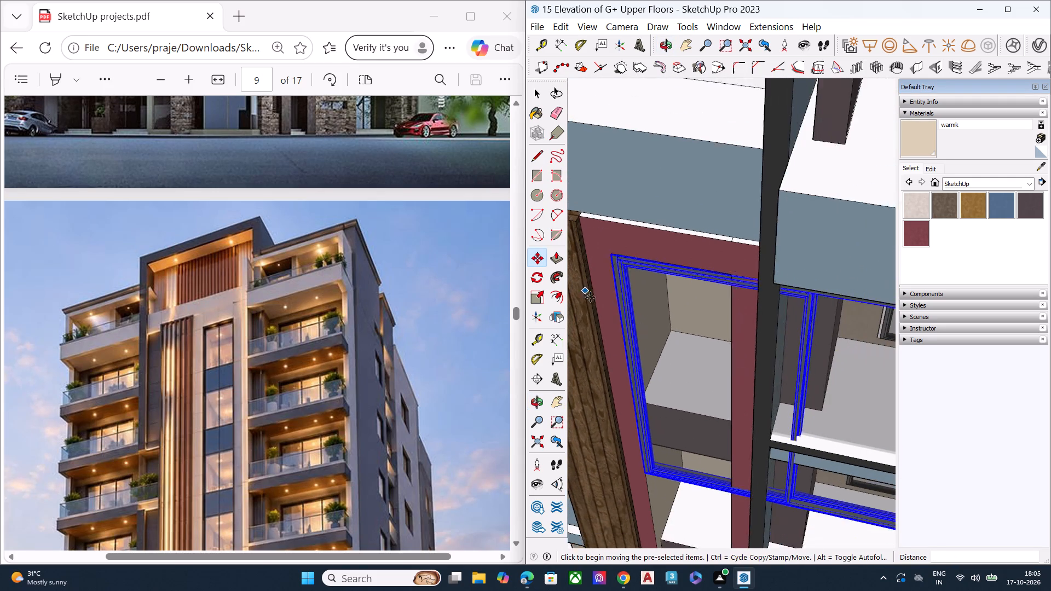
Scale the two-panel door's width by about 0.31 to reach the opposite inner side of the red frame.
key("s")
middle_click_drag(661, 335, 655, 258)
scroll(655, 258, "down", 3)
scroll(617, 283, "up", 2)
scroll(614, 287, "down", 5)
scroll(798, 327, "up", 4)
scroll(835, 326, "down", 1)
scroll(835, 326, "up", 2)
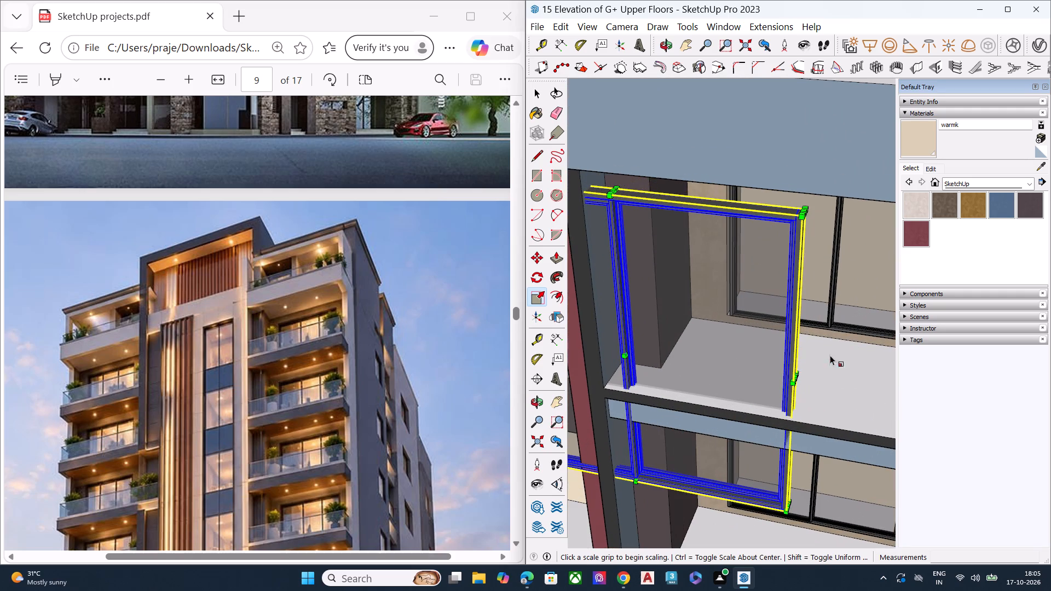
left_click(799, 376)
scroll(645, 368, "down", 4)
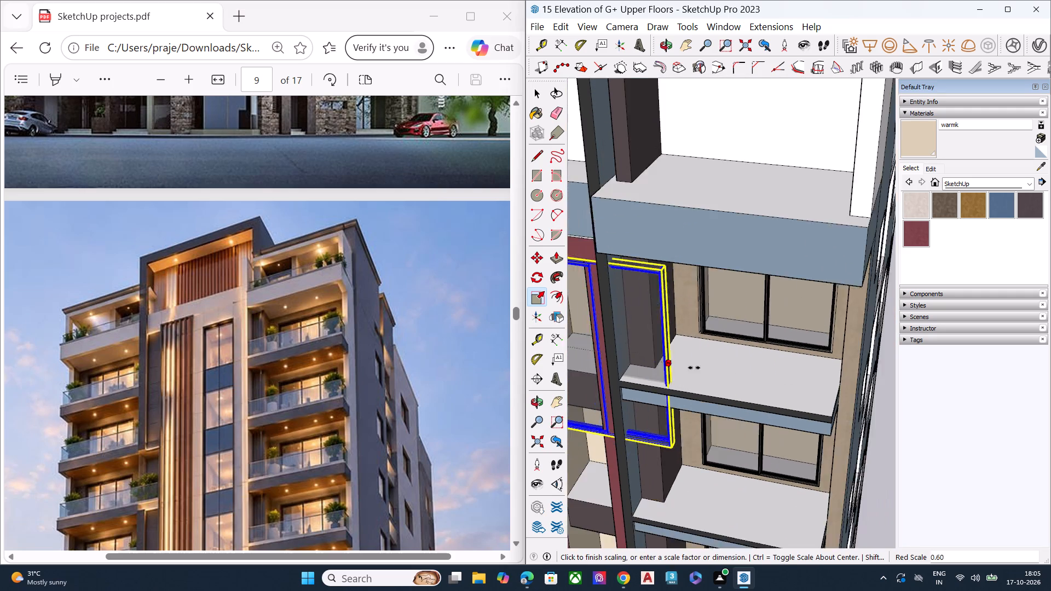
scroll(694, 368, "down", 4)
scroll(765, 355, "up", 1)
scroll(766, 355, "down", 6)
scroll(652, 353, "up", 8)
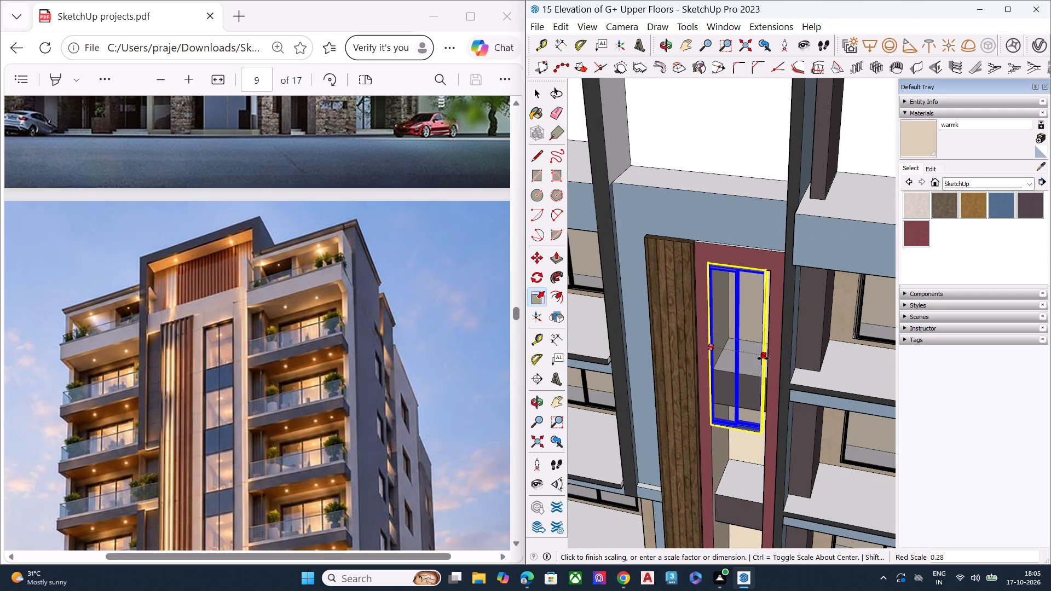
middle_click_drag(763, 358, 806, 345)
scroll(763, 358, "up", 1)
scroll(806, 344, "up", 12)
left_click(766, 343)
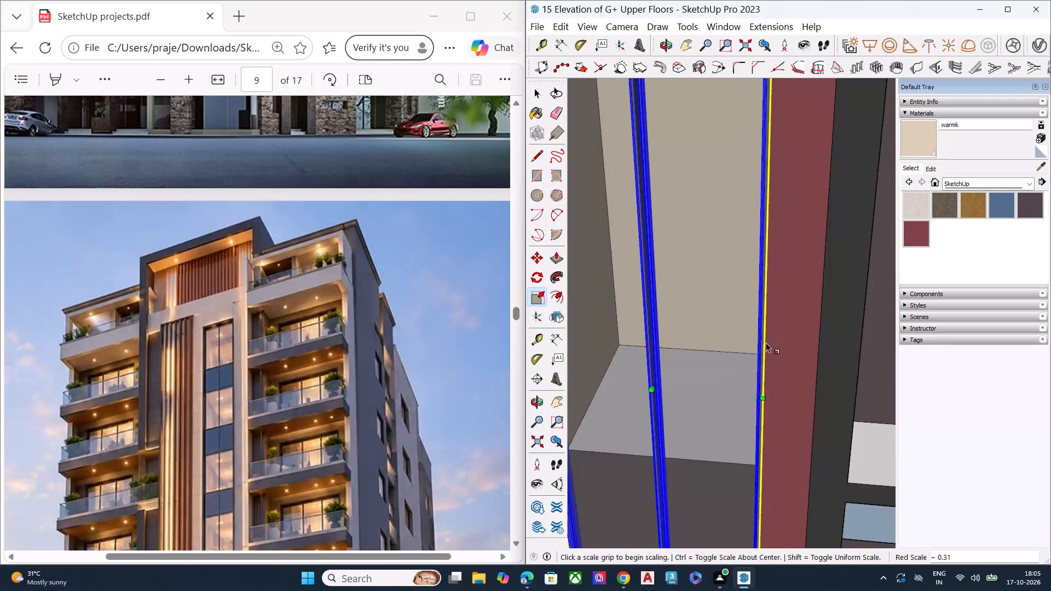
key("space")
key("space")
Scale the door's height from its bottom edge by about 0.65, ending at the top of the first dark spandrel.
scroll(760, 350, "down", 6)
scroll(634, 172, "up", 4)
scroll(661, 179, "down", 1)
scroll(665, 181, "up", 3)
middle_click_drag(720, 183, 735, 146)
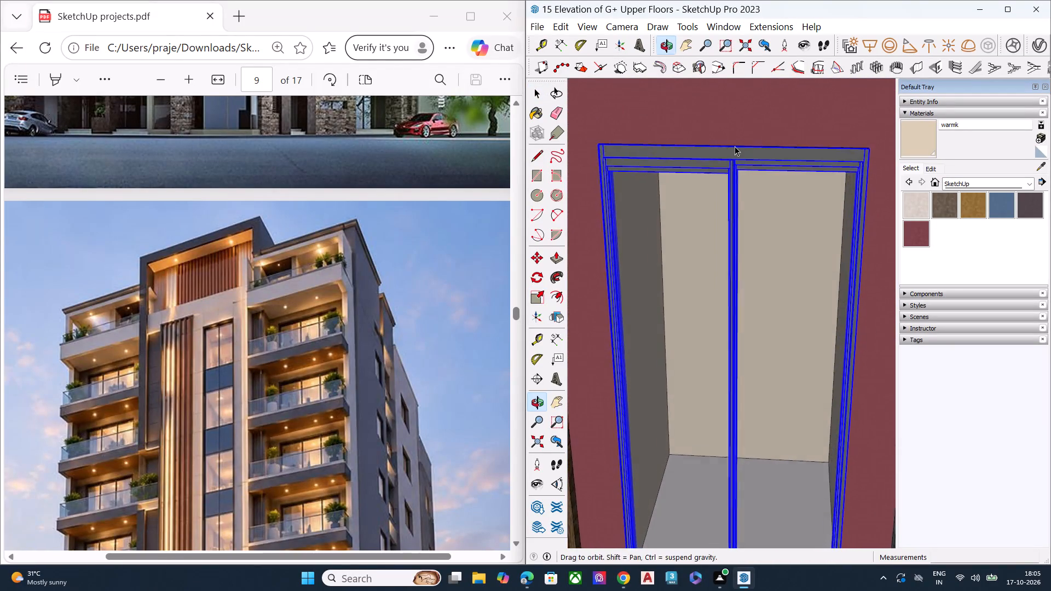
middle_click_drag(735, 146, 735, 147)
scroll(735, 144, "up", 2)
scroll(735, 143, "down", 5)
scroll(708, 191, "up", 1)
scroll(708, 191, "down", 4)
scroll(679, 140, "up", 3)
middle_click_drag(679, 126, 685, 108)
scroll(696, 164, "down", 1)
scroll(696, 164, "up", 1)
scroll(696, 164, "down", 14)
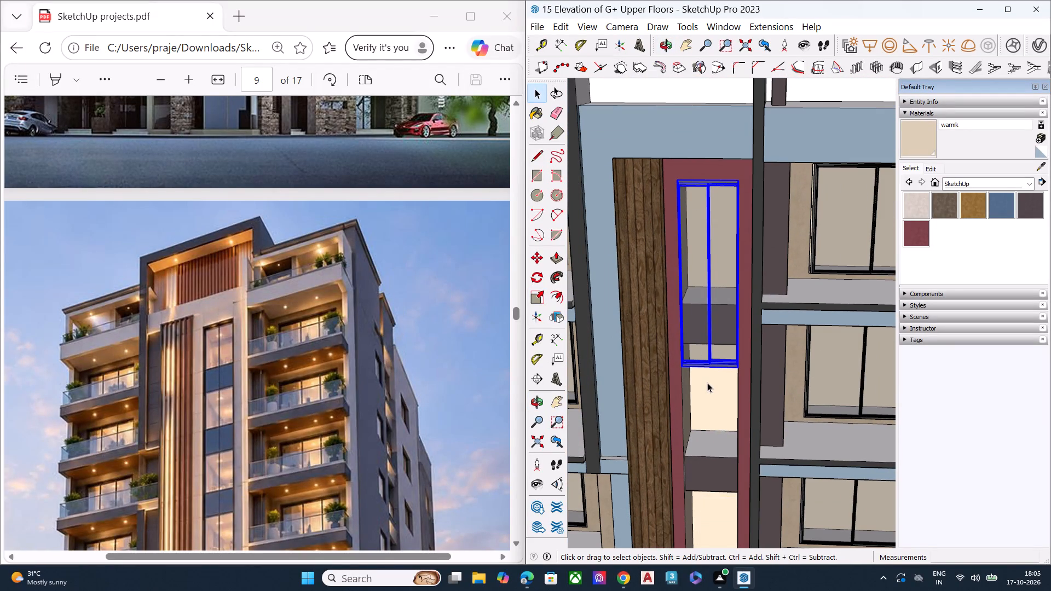
key("s")
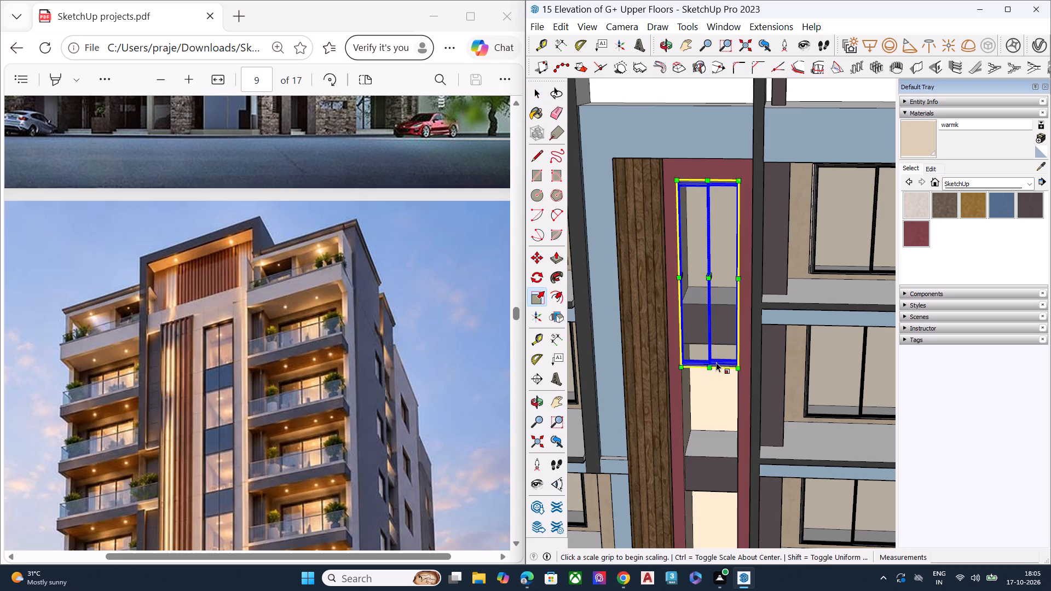
scroll(716, 362, "up", 8)
left_click(708, 369)
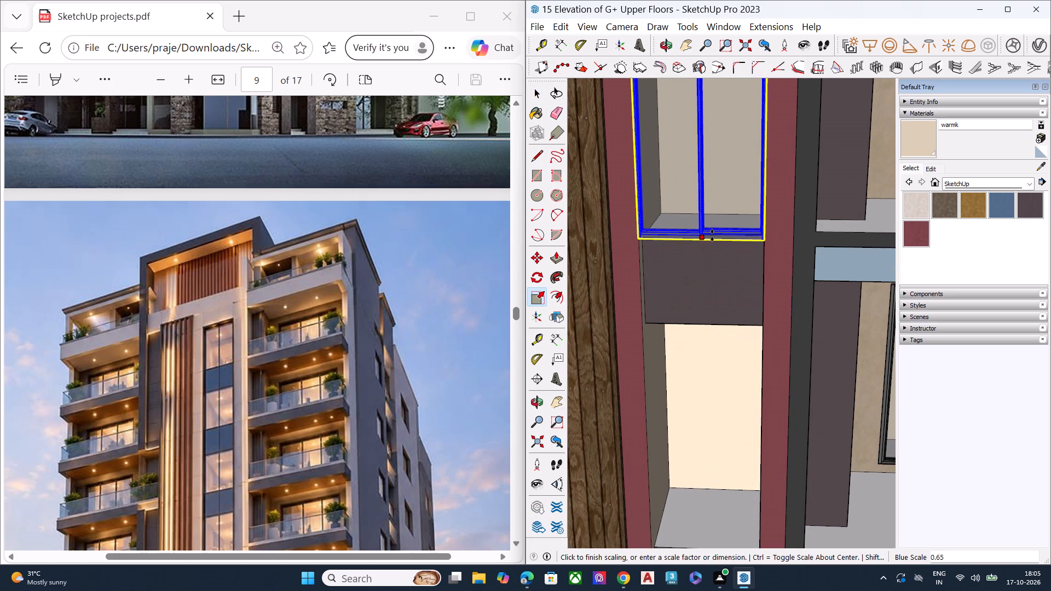
left_click(712, 241)
Scale down the two-panel door's depth from its outer face to make the frame thinner.
scroll(737, 310, "down", 1)
scroll(737, 312, "up", 1)
scroll(737, 323, "down", 1)
scroll(737, 325, "up", 2)
scroll(737, 330, "down", 3)
middle_click_drag(705, 102, 613, 328)
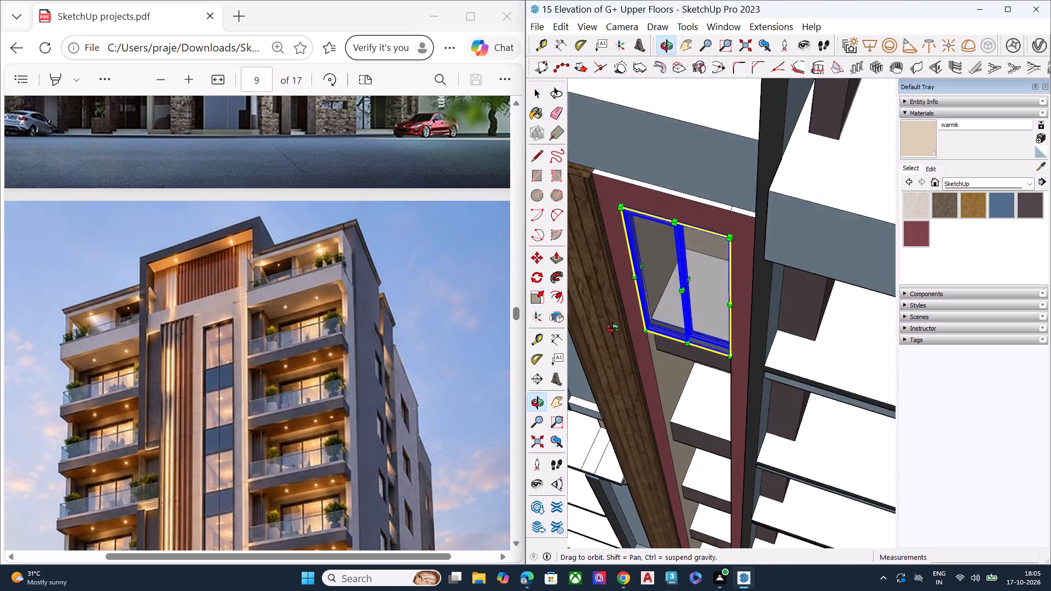
middle_click_drag(613, 328, 585, 347)
scroll(602, 350, "up", 7)
scroll(713, 267, "up", 4)
left_click(771, 240)
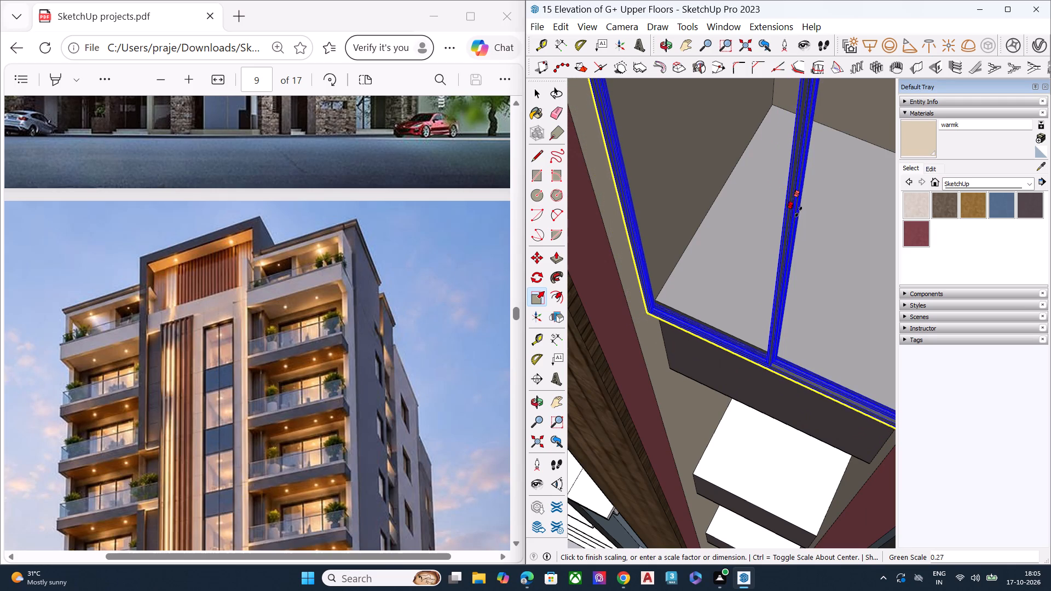
left_click(815, 198)
key("space")
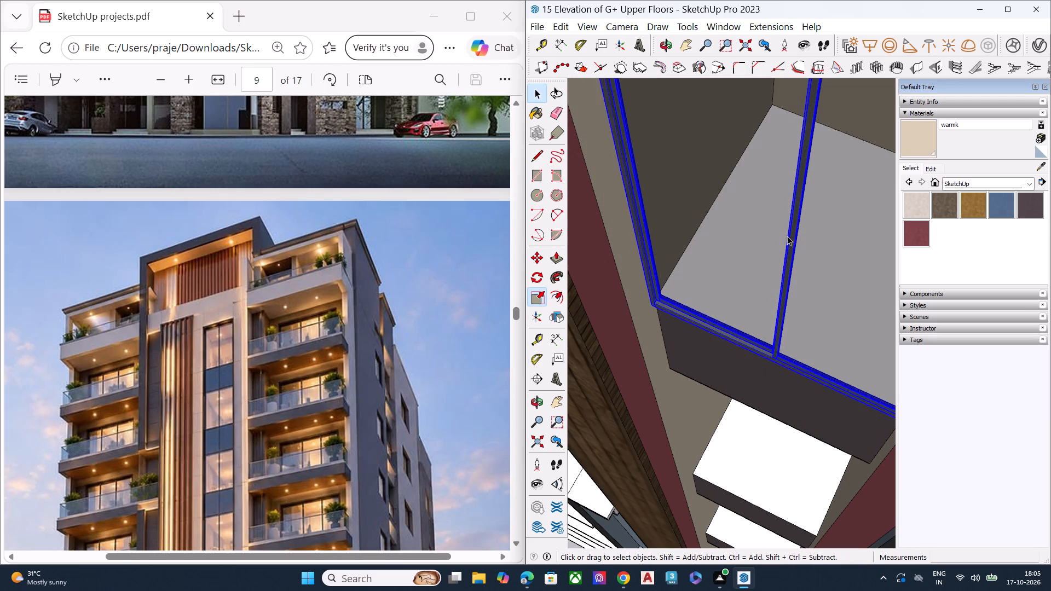
Deselect the two-panel door and examine its fit in the red-framed strip on the full tower.
scroll(716, 276, "down", 6)
middle_click_drag(703, 327, 722, 244)
scroll(730, 231, "up", 1)
scroll(749, 215, "down", 8)
middle_click_drag(738, 283, 752, 205)
scroll(754, 202, "up", 1)
scroll(755, 199, "down", 7)
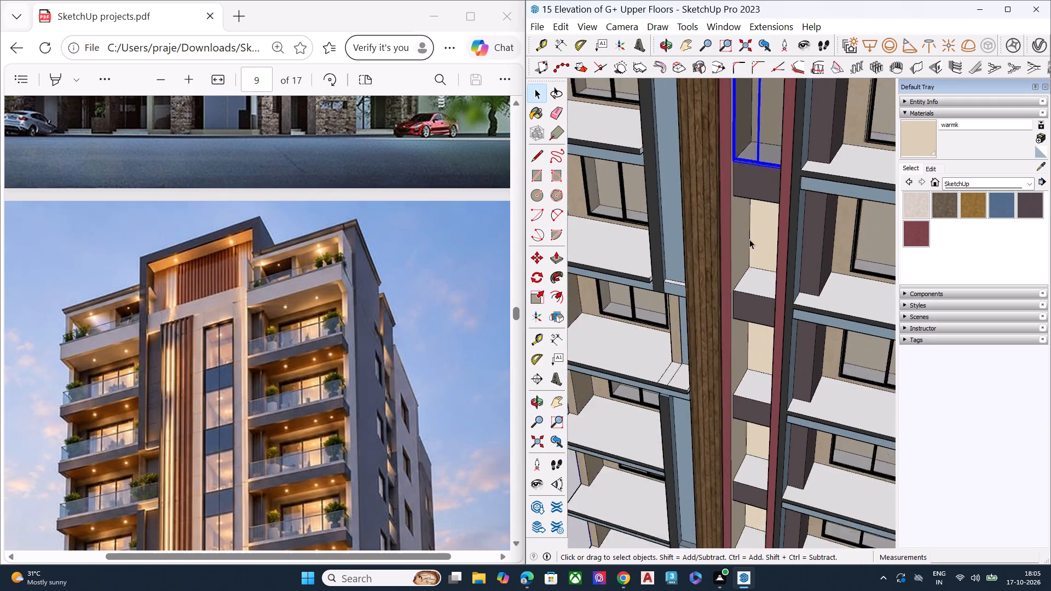
scroll(749, 239, "down", 2)
middle_click_drag(733, 287, 763, 232)
scroll(763, 231, "up", 2)
scroll(769, 223, "down", 5)
scroll(761, 238, "up", 1)
scroll(761, 239, "down", 4)
scroll(733, 265, "up", 1)
scroll(737, 230, "down", 7)
left_click(851, 244)
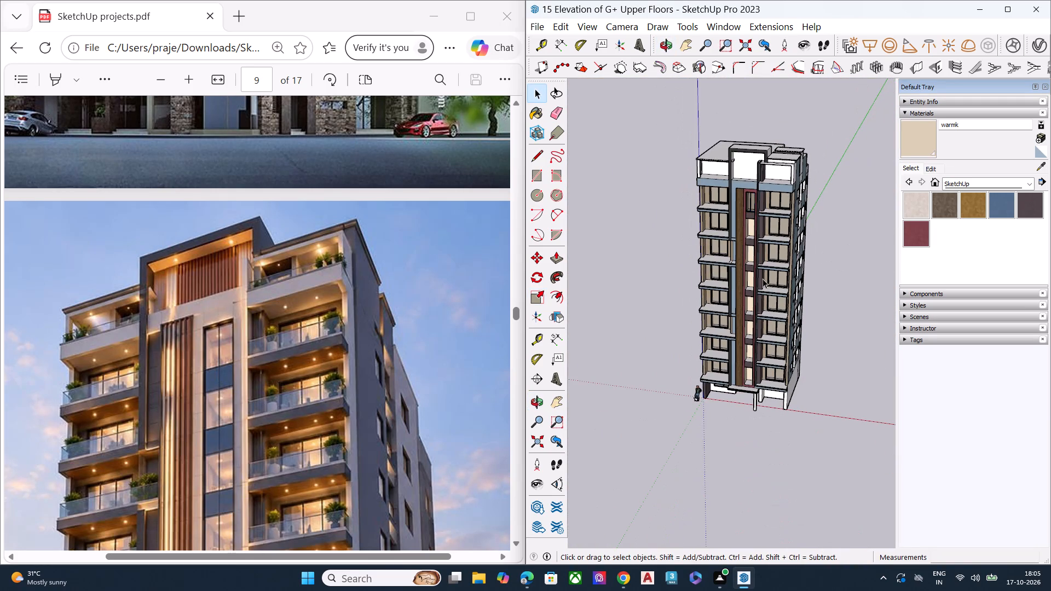
middle_click_drag(760, 271, 796, 155)
scroll(796, 155, "up", 9)
scroll(722, 221, "up", 2)
scroll(724, 224, "down", 1)
scroll(726, 227, "up", 7)
middle_click_drag(770, 256, 795, 224)
scroll(790, 230, "up", 7)
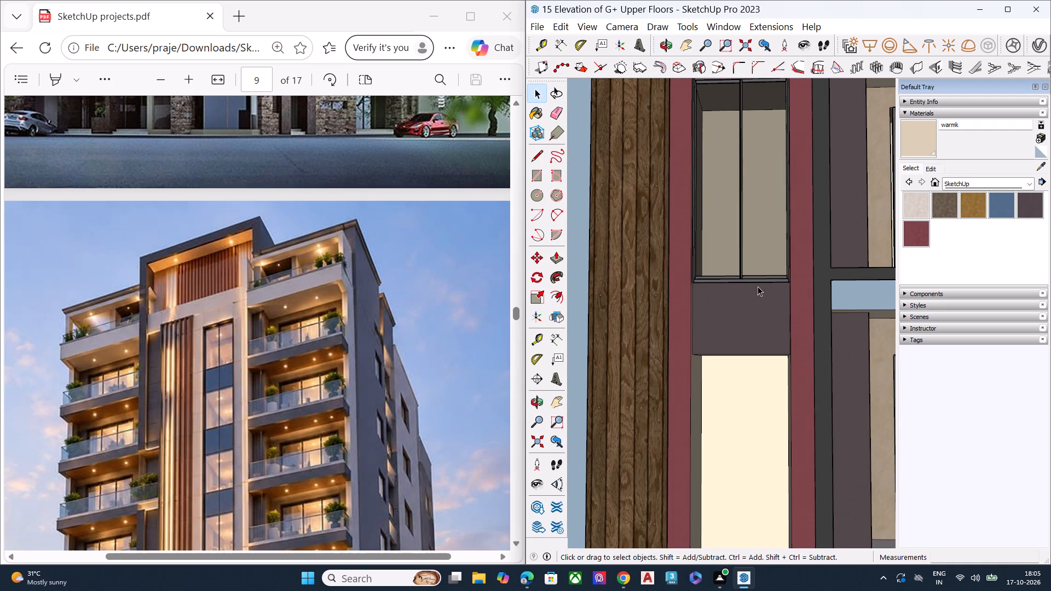
Move the two-panel door outward about 2 11/16" so that it sits in front of the slab and dark spandrel.
middle_click_drag(723, 297, 632, 424)
scroll(687, 300, "up", 2)
scroll(688, 300, "down", 2)
scroll(688, 300, "up", 5)
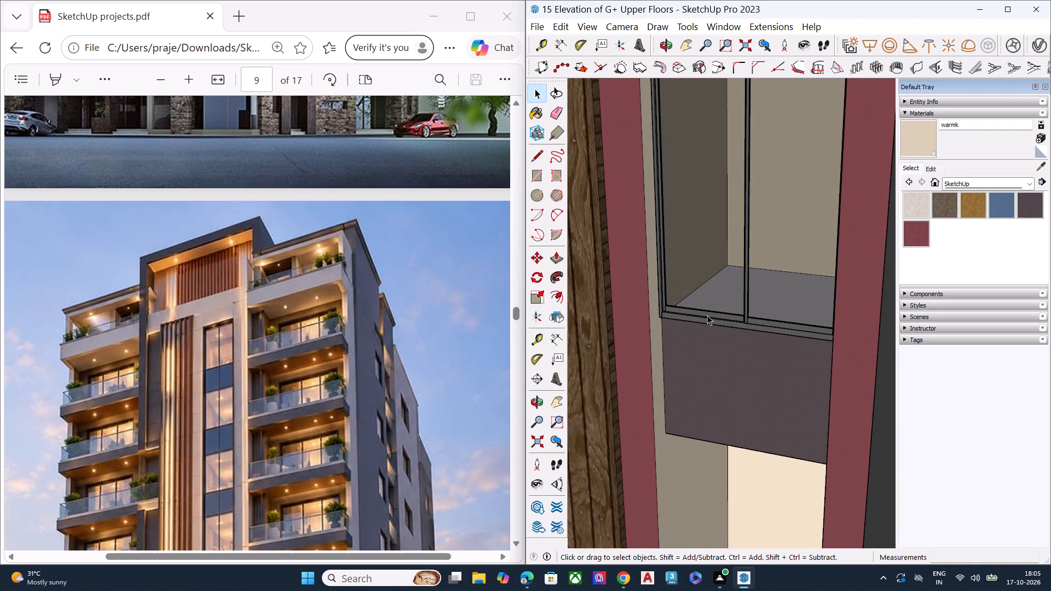
middle_click_drag(707, 315, 582, 424)
scroll(686, 356, "up", 4)
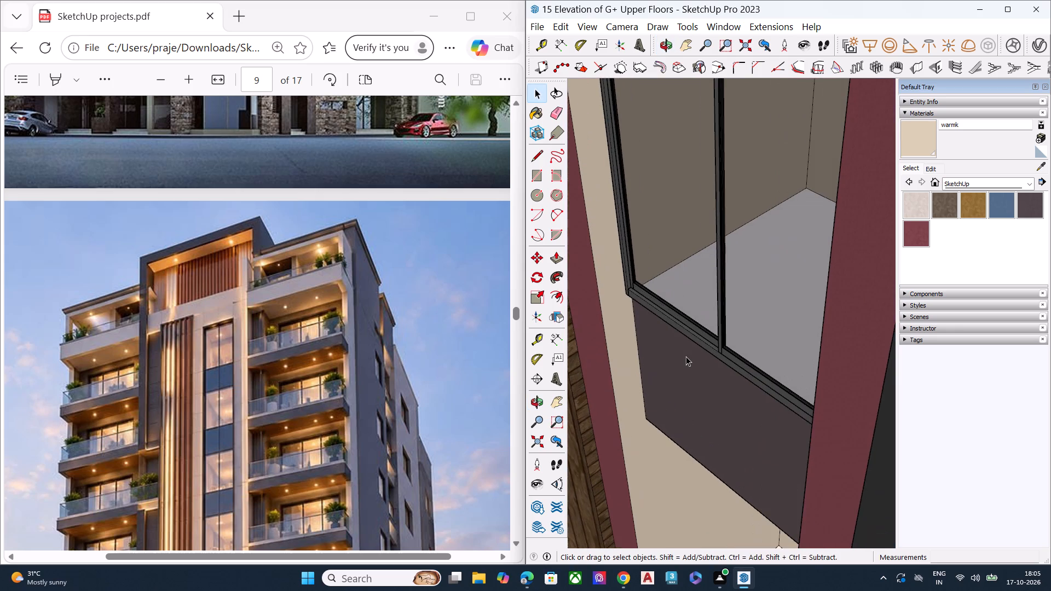
scroll(686, 356, "up", 1)
key("m")
key("space")
left_click(758, 383)
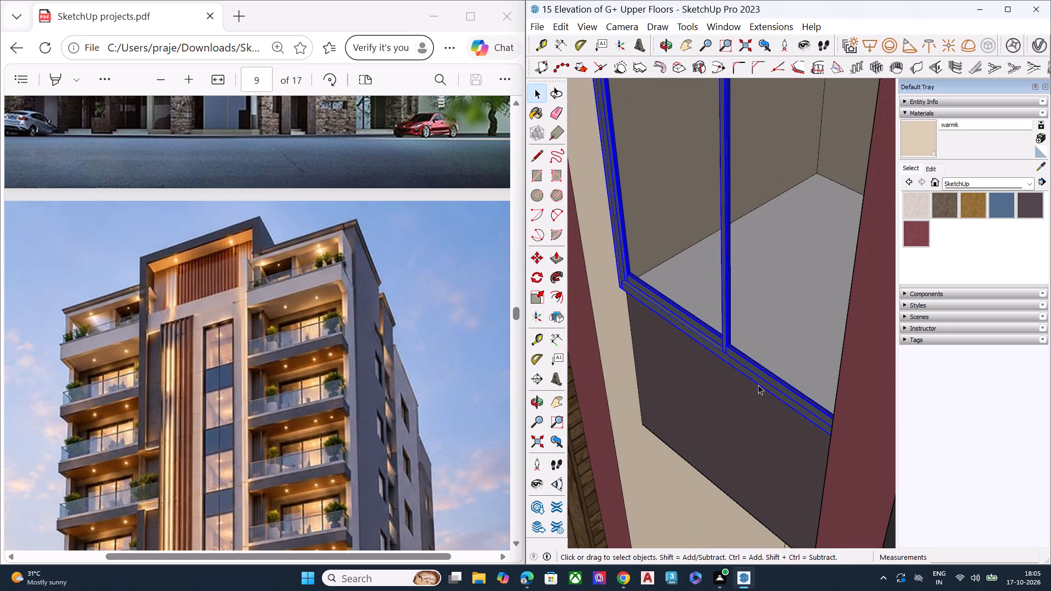
key("m")
left_click(775, 392)
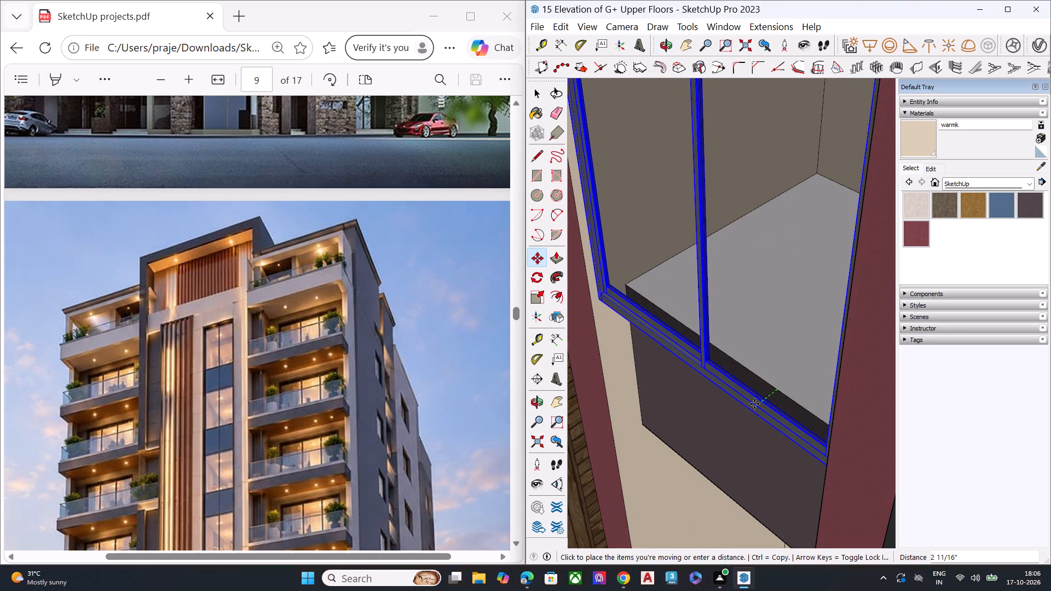
left_click(754, 404)
key("space")
Scale the two-panel door's height from its bottom edge, stretching it down to the base of the red-framed strip on the lowest floor.
key("s")
middle_click_drag(701, 376, 719, 258)
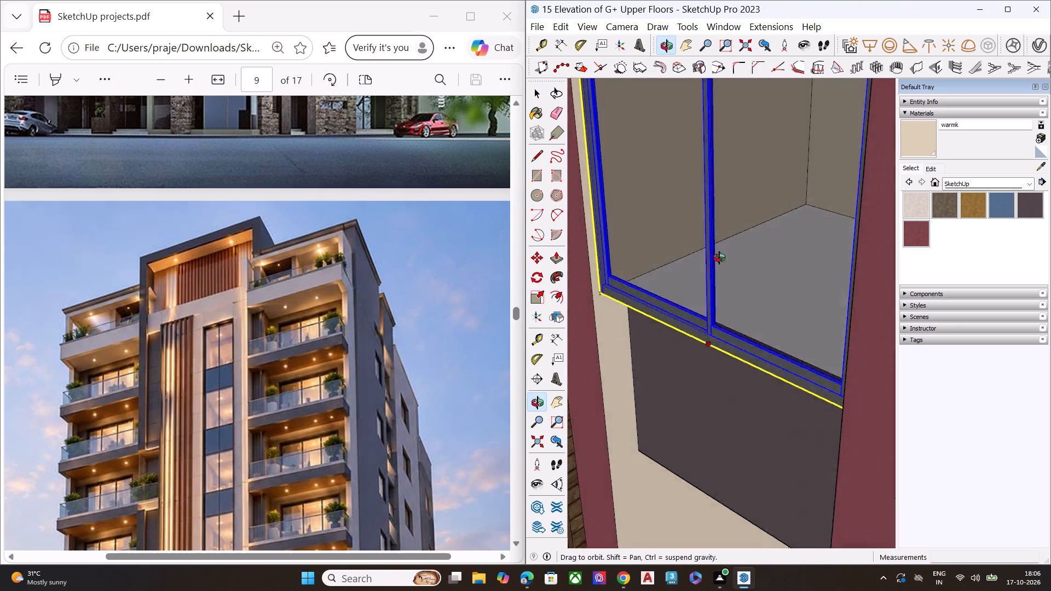
middle_click_drag(719, 258, 735, 177)
scroll(735, 177, "up", 6)
left_click(729, 287)
scroll(700, 335, "down", 7)
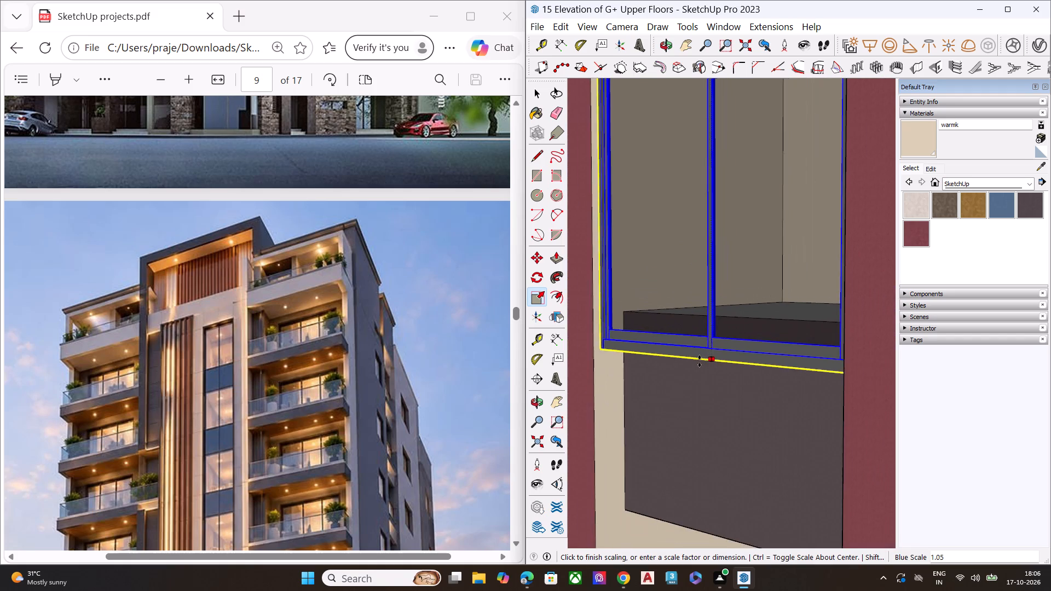
scroll(701, 370, "down", 18)
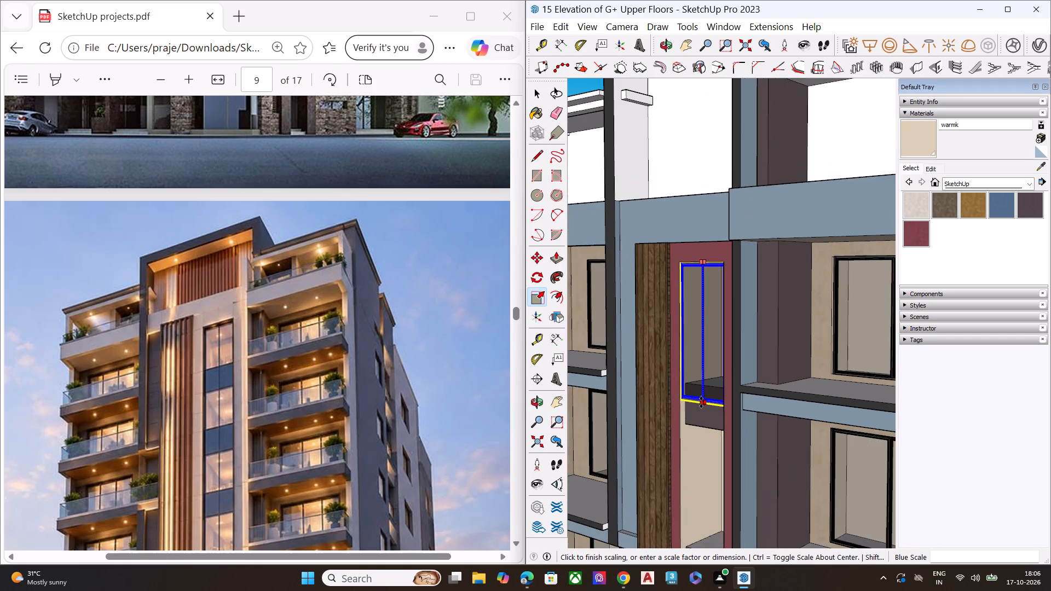
middle_click_drag(703, 409, 813, 399)
scroll(755, 401, "down", 5)
middle_click_drag(748, 453, 810, 403)
scroll(767, 401, "down", 1)
scroll(767, 401, "up", 2)
scroll(767, 401, "down", 15)
scroll(767, 401, "up", 1)
scroll(767, 401, "down", 2)
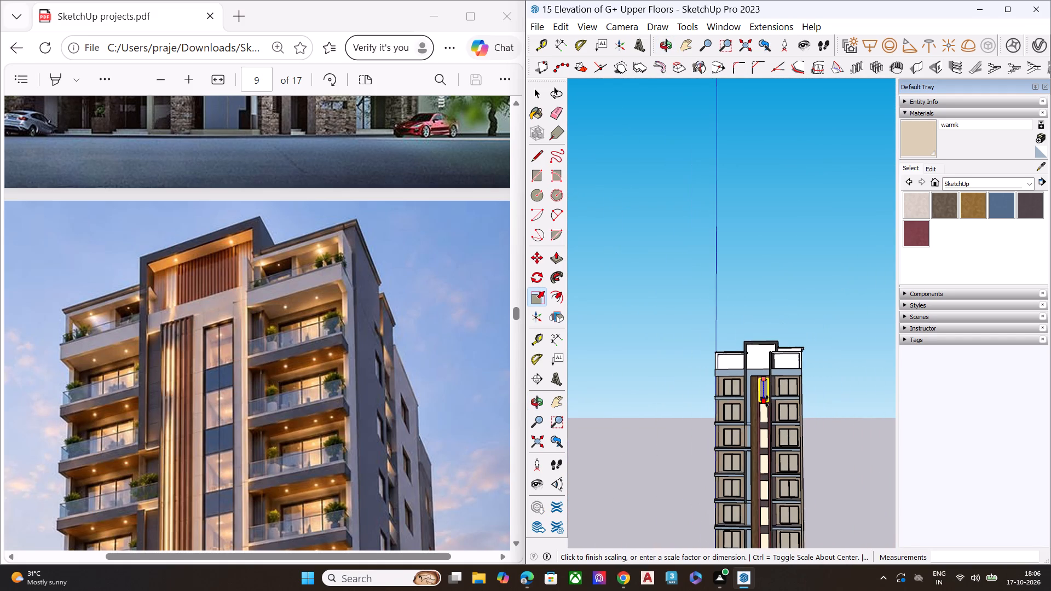
scroll(765, 393, "down", 6)
scroll(771, 464, "up", 2)
scroll(769, 475, "down", 1)
scroll(769, 476, "up", 8)
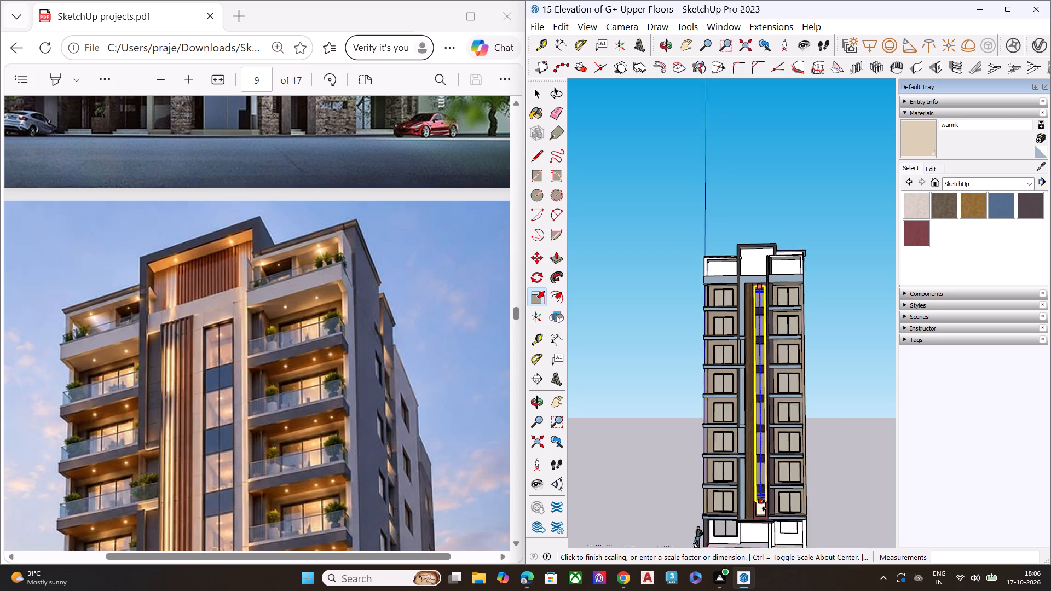
scroll(764, 505, "up", 8)
left_click(764, 522)
key("space")
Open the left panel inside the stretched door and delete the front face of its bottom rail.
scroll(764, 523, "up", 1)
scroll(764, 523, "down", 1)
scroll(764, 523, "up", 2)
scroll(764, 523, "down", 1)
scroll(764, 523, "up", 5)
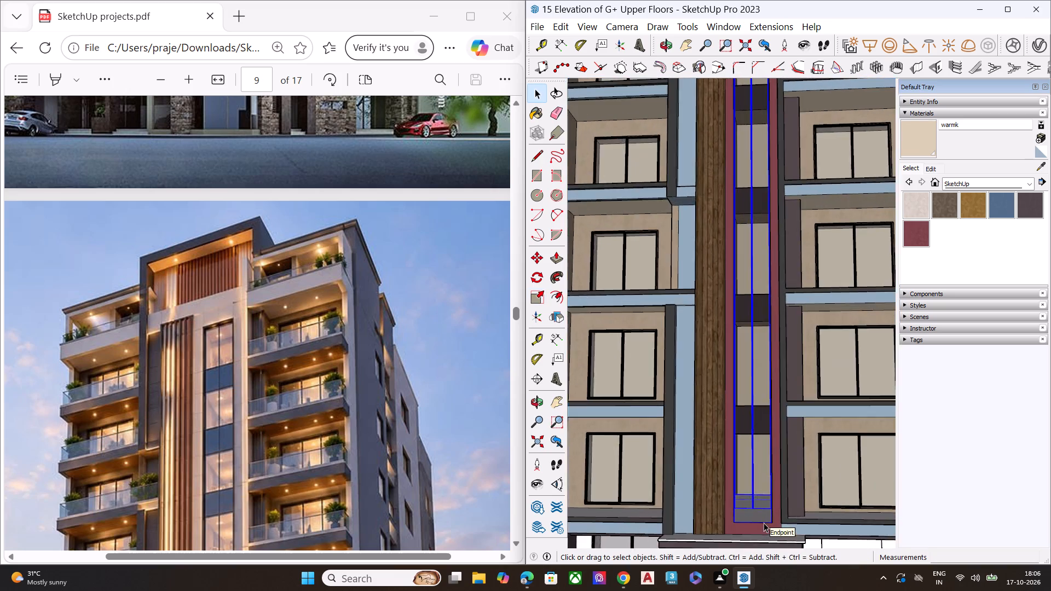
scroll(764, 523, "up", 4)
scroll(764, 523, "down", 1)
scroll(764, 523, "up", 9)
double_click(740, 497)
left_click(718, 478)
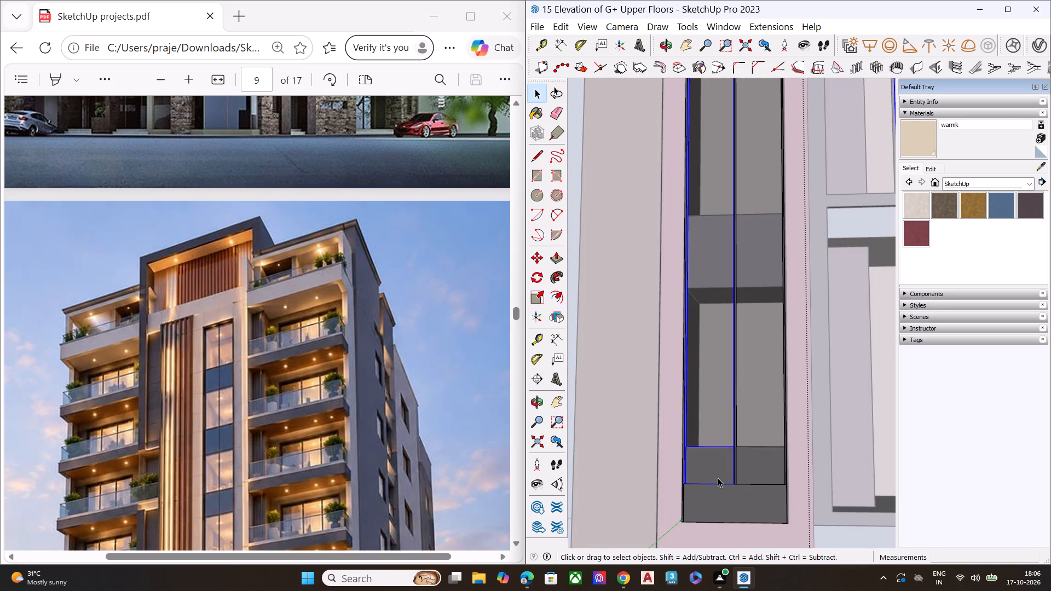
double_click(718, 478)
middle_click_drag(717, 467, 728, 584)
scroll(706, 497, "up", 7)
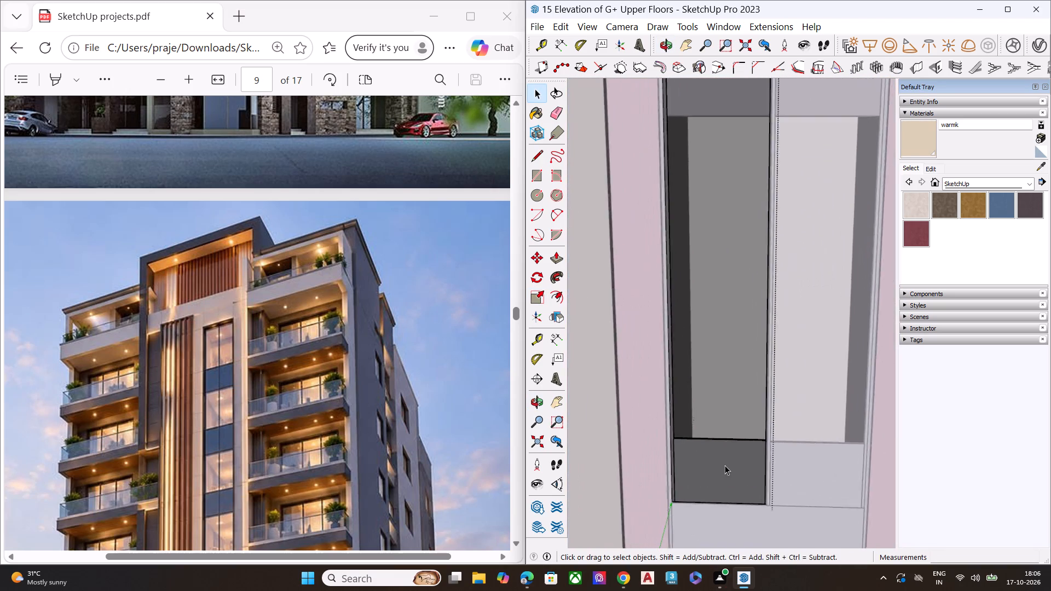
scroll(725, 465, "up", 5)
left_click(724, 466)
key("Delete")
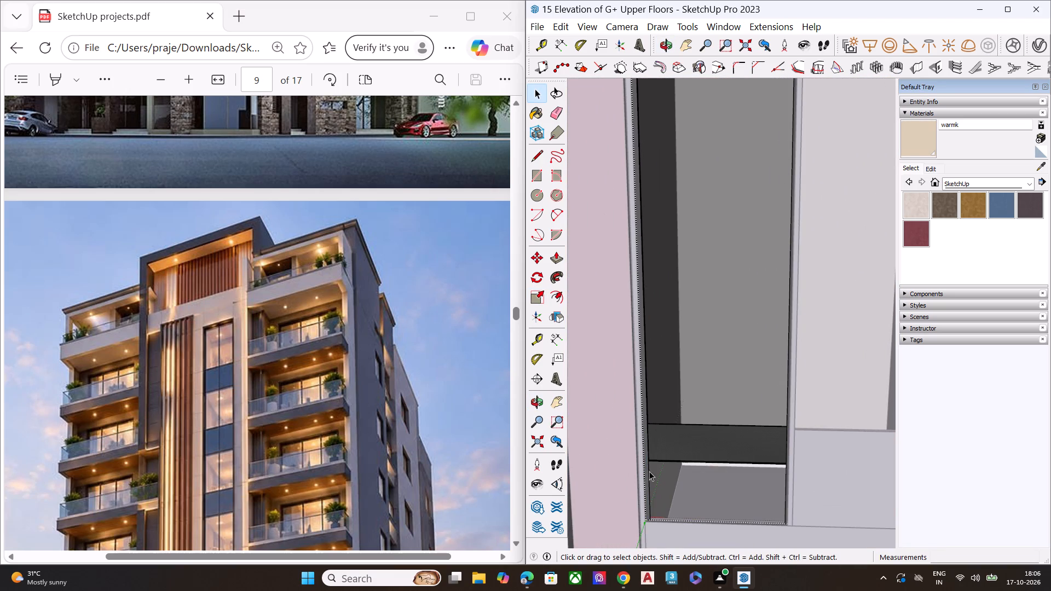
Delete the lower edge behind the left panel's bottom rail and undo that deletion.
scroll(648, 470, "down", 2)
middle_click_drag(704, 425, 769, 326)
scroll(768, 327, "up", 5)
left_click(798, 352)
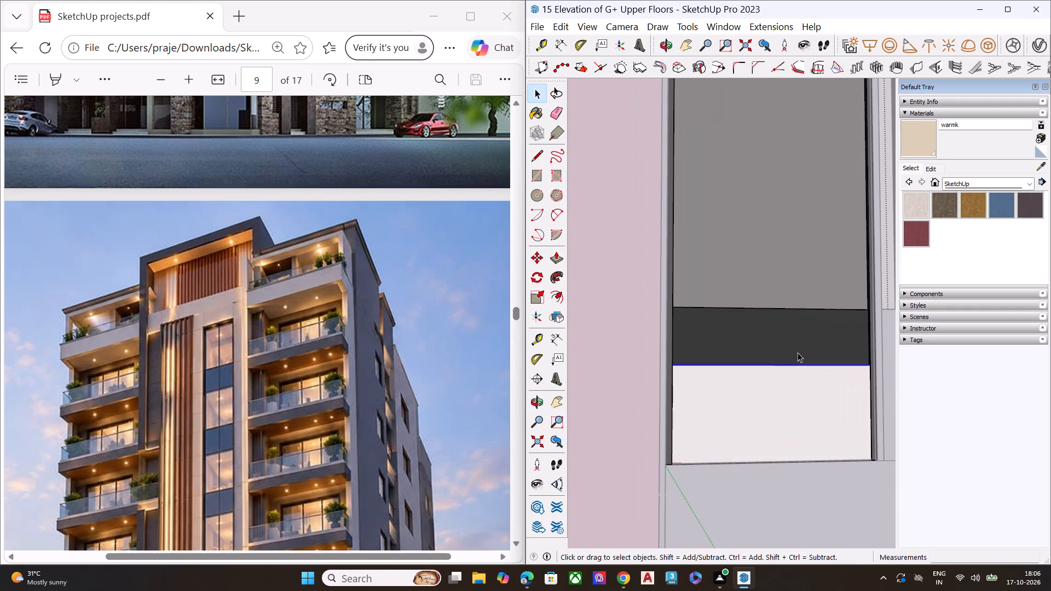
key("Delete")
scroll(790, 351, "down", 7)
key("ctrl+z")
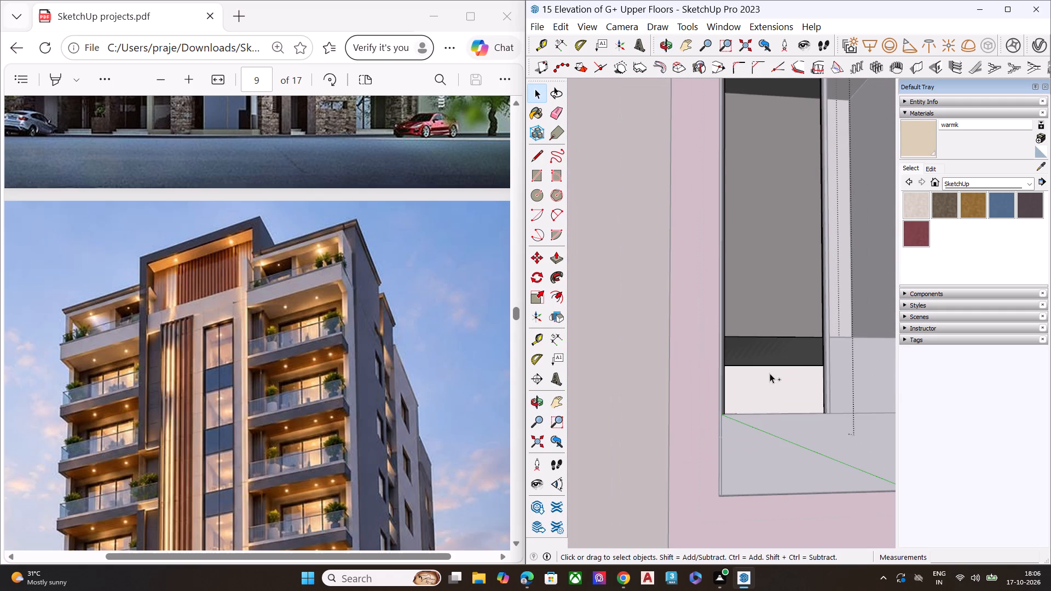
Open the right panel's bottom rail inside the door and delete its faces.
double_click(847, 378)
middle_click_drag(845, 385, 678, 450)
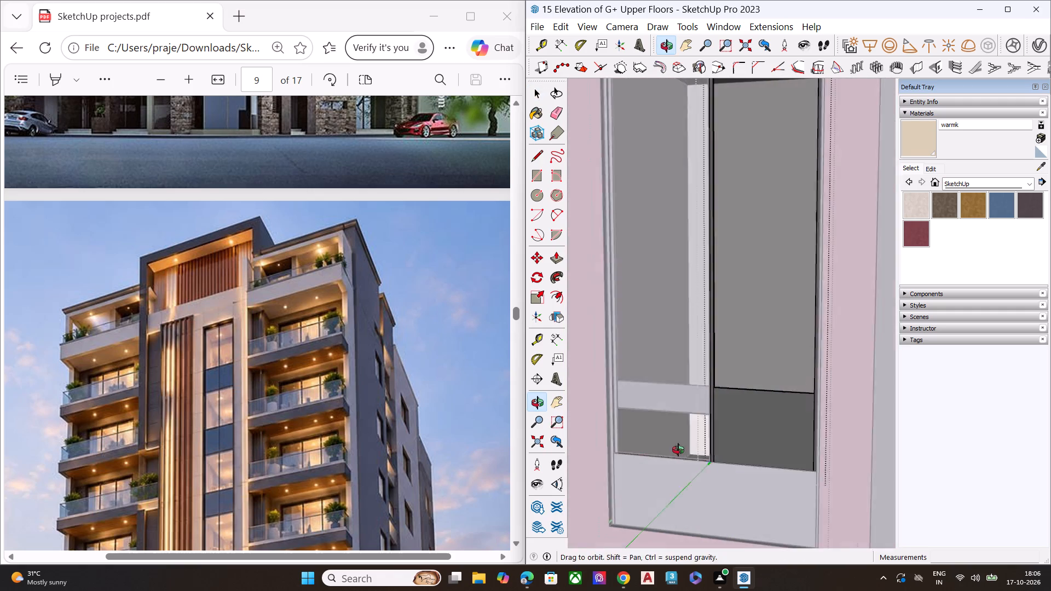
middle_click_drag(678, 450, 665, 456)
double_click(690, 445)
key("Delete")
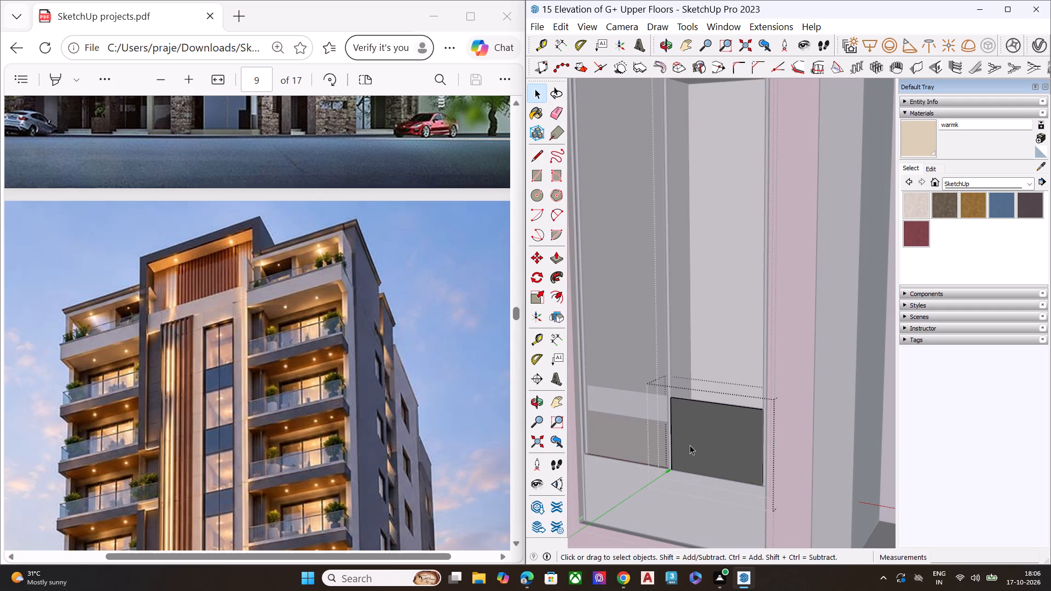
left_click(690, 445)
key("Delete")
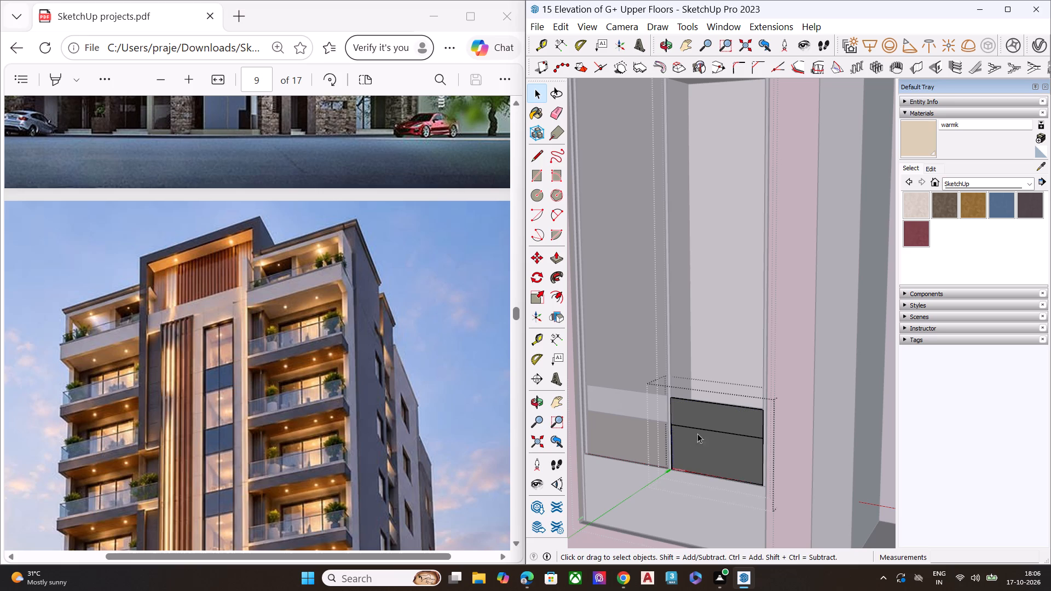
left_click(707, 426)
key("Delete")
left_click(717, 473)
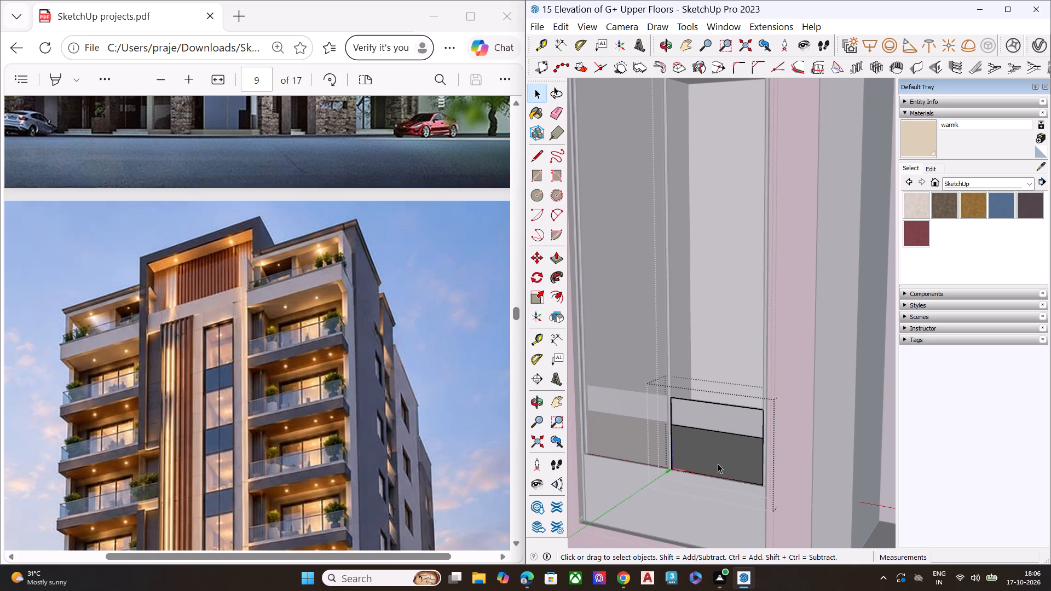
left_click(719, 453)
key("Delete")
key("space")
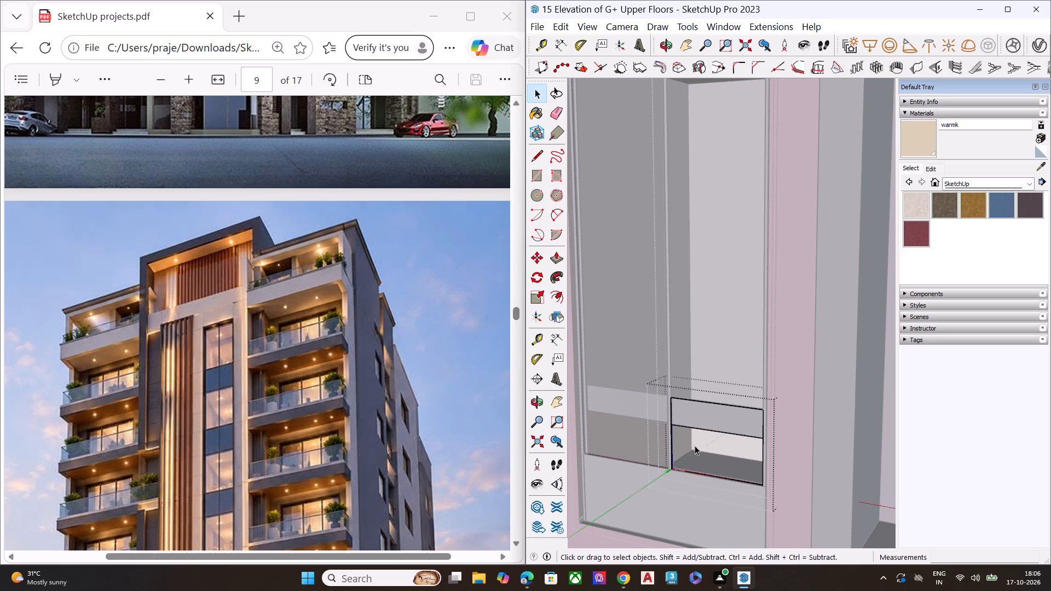
Step out of the bottom rail and examine the door's lower end within the red-framed strip.
scroll(688, 443, "down", 17)
scroll(690, 424, "up", 2)
scroll(690, 424, "down", 6)
left_click(646, 509)
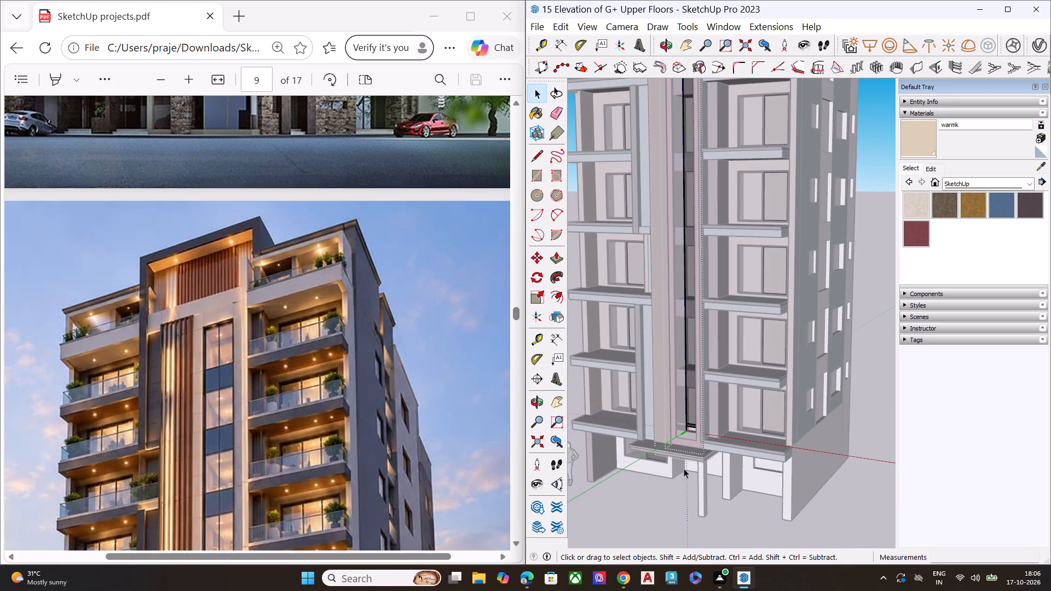
scroll(680, 454, "up", 1)
scroll(680, 454, "down", 1)
scroll(680, 453, "up", 12)
scroll(675, 403, "down", 1)
scroll(675, 403, "up", 4)
middle_click_drag(708, 391, 720, 346)
scroll(720, 351, "up", 4)
scroll(716, 347, "down", 1)
scroll(715, 348, "up", 2)
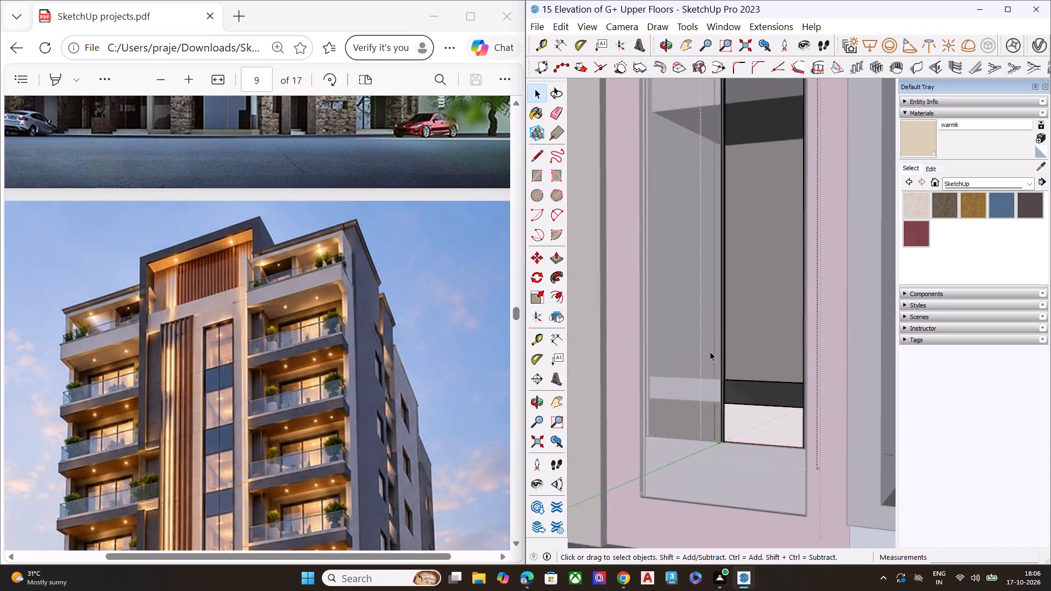
scroll(710, 351, "up", 1)
left_click(749, 369)
scroll(706, 399, "down", 2)
scroll(702, 403, "up", 1)
scroll(702, 403, "down", 3)
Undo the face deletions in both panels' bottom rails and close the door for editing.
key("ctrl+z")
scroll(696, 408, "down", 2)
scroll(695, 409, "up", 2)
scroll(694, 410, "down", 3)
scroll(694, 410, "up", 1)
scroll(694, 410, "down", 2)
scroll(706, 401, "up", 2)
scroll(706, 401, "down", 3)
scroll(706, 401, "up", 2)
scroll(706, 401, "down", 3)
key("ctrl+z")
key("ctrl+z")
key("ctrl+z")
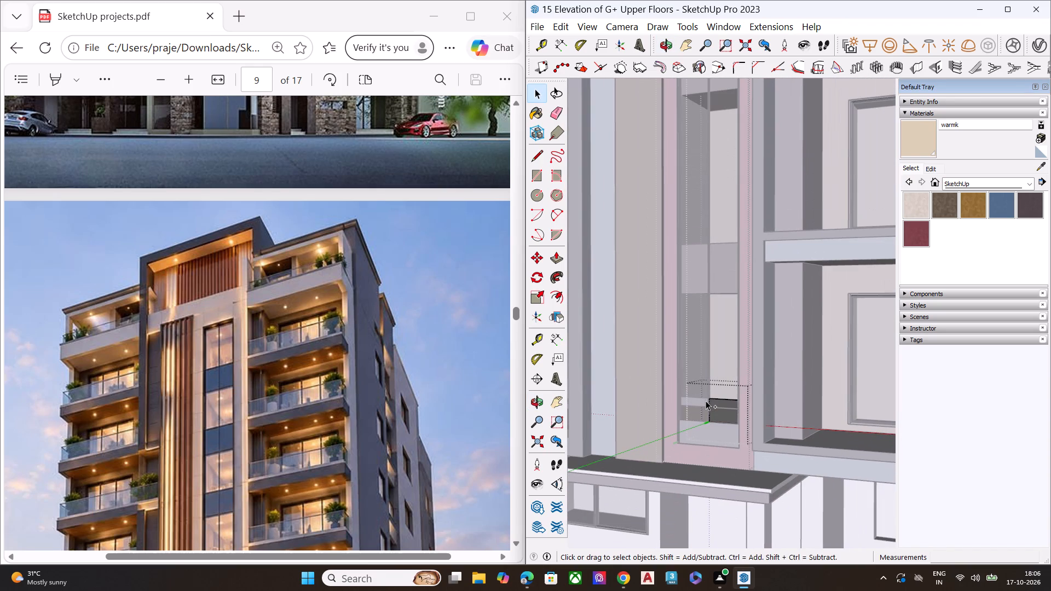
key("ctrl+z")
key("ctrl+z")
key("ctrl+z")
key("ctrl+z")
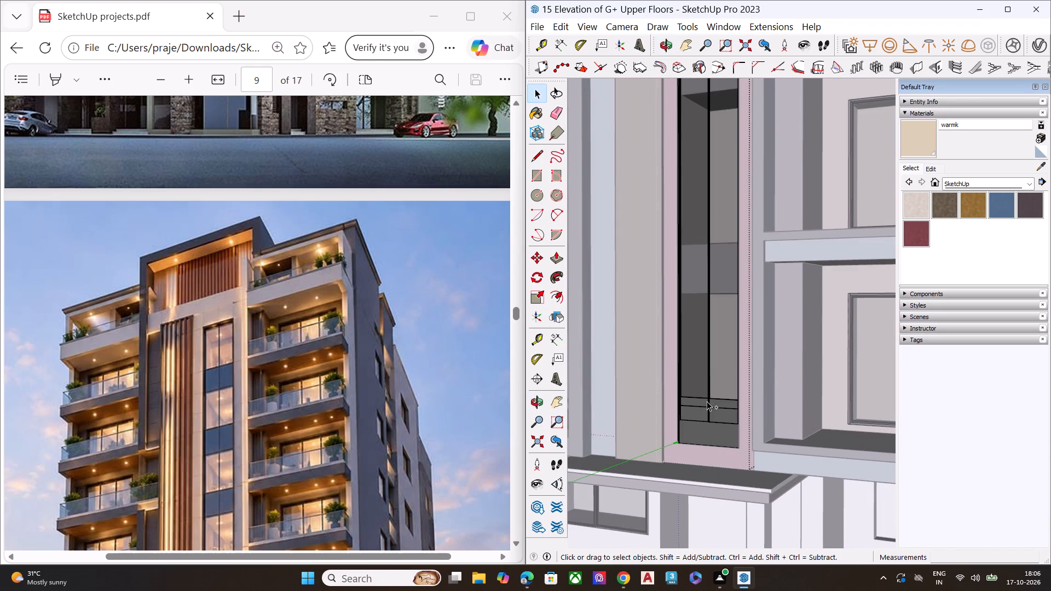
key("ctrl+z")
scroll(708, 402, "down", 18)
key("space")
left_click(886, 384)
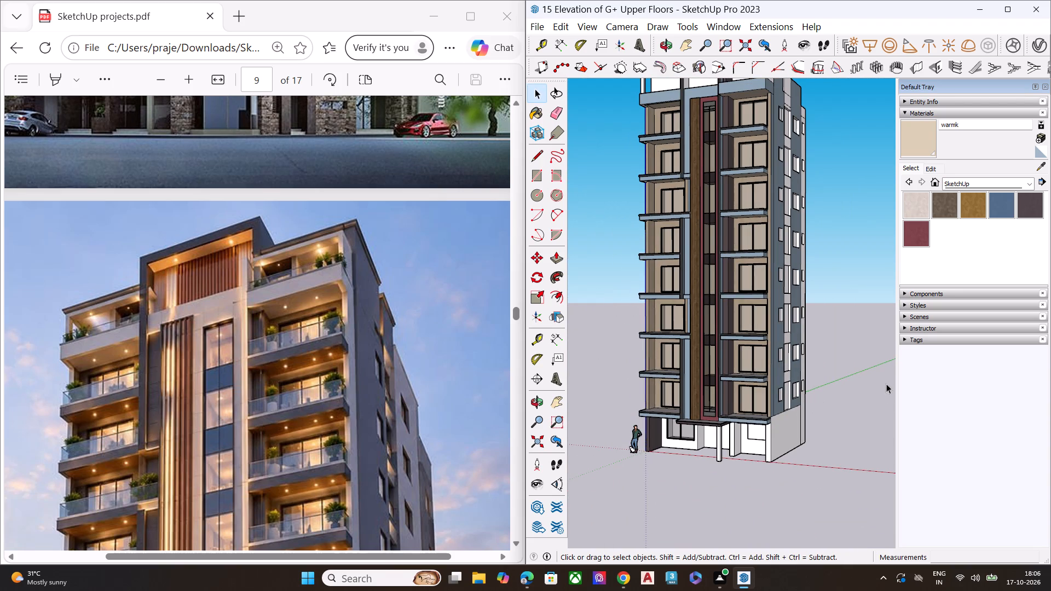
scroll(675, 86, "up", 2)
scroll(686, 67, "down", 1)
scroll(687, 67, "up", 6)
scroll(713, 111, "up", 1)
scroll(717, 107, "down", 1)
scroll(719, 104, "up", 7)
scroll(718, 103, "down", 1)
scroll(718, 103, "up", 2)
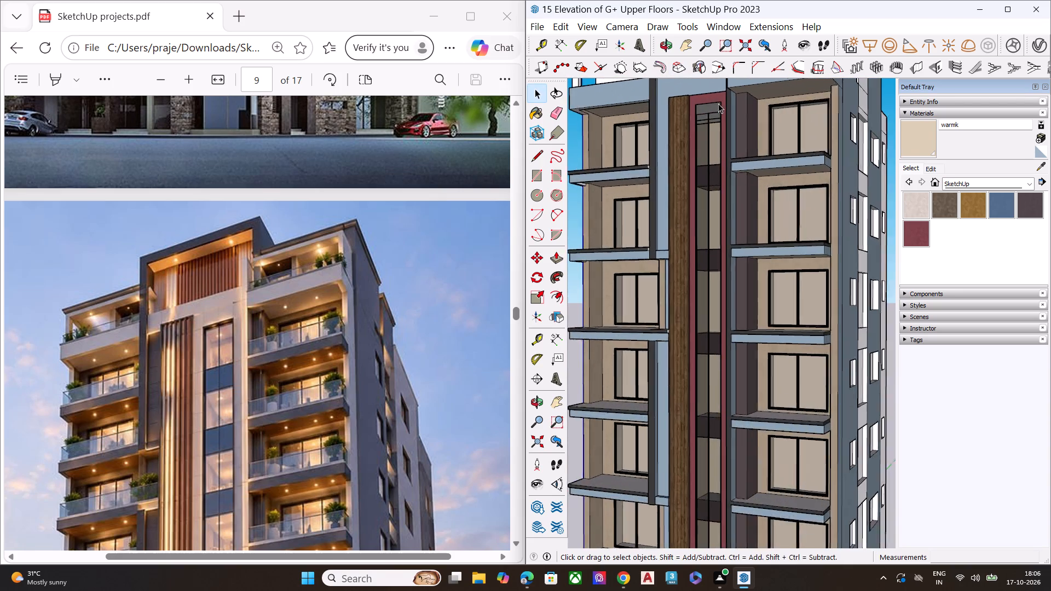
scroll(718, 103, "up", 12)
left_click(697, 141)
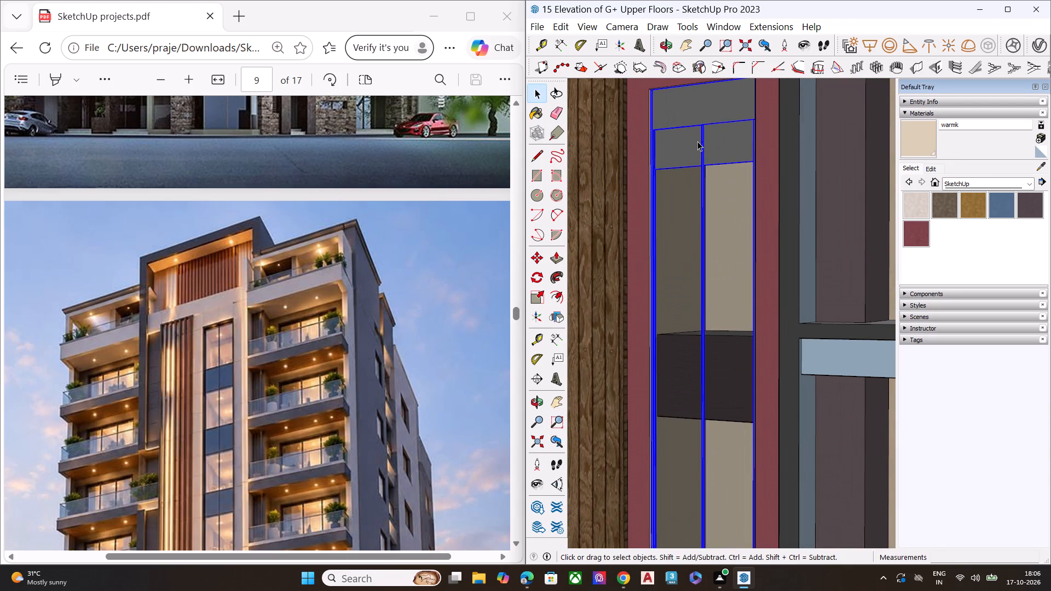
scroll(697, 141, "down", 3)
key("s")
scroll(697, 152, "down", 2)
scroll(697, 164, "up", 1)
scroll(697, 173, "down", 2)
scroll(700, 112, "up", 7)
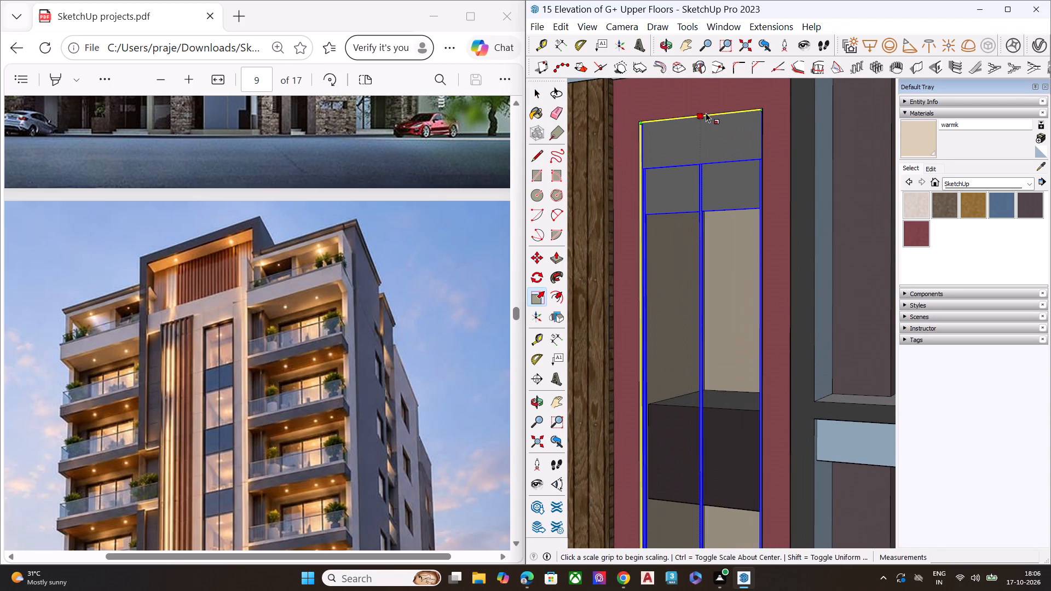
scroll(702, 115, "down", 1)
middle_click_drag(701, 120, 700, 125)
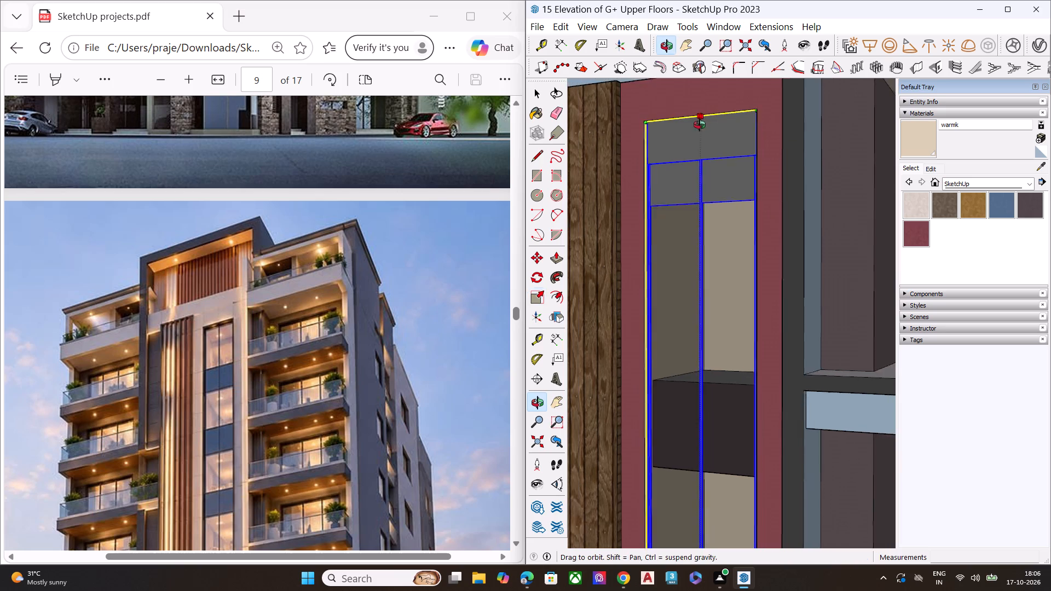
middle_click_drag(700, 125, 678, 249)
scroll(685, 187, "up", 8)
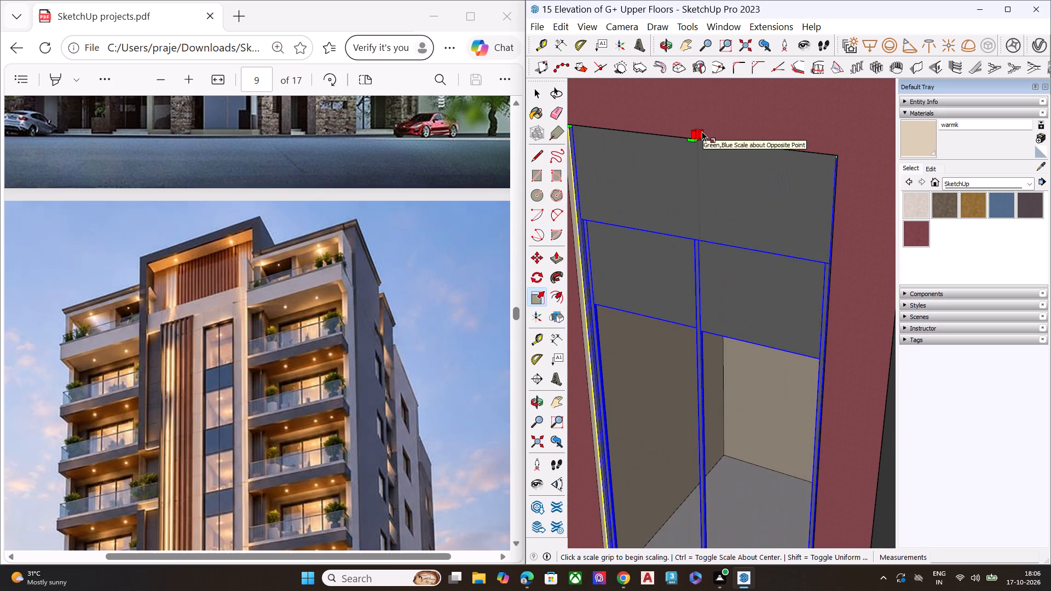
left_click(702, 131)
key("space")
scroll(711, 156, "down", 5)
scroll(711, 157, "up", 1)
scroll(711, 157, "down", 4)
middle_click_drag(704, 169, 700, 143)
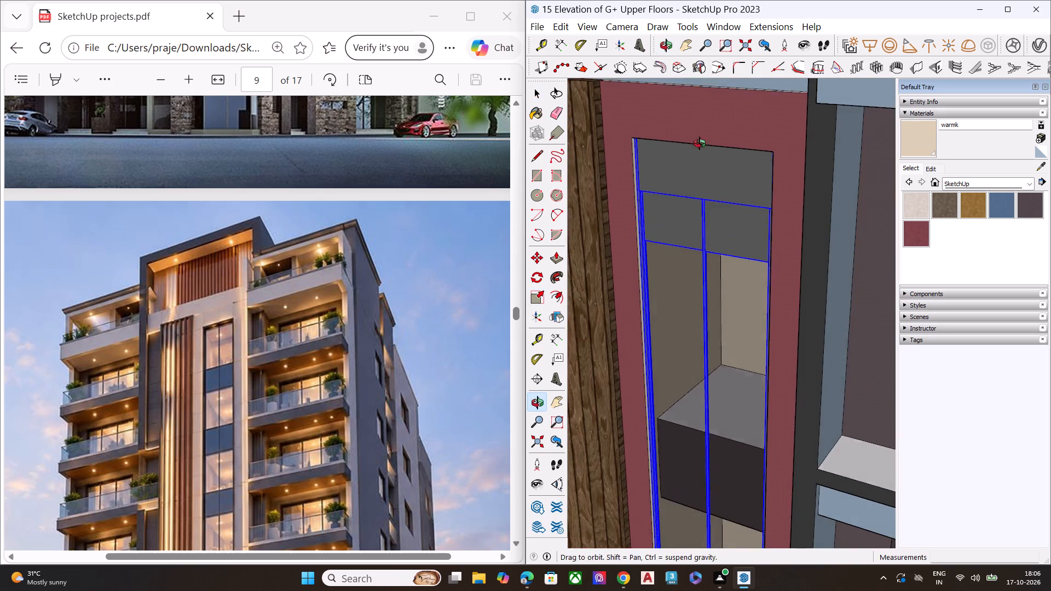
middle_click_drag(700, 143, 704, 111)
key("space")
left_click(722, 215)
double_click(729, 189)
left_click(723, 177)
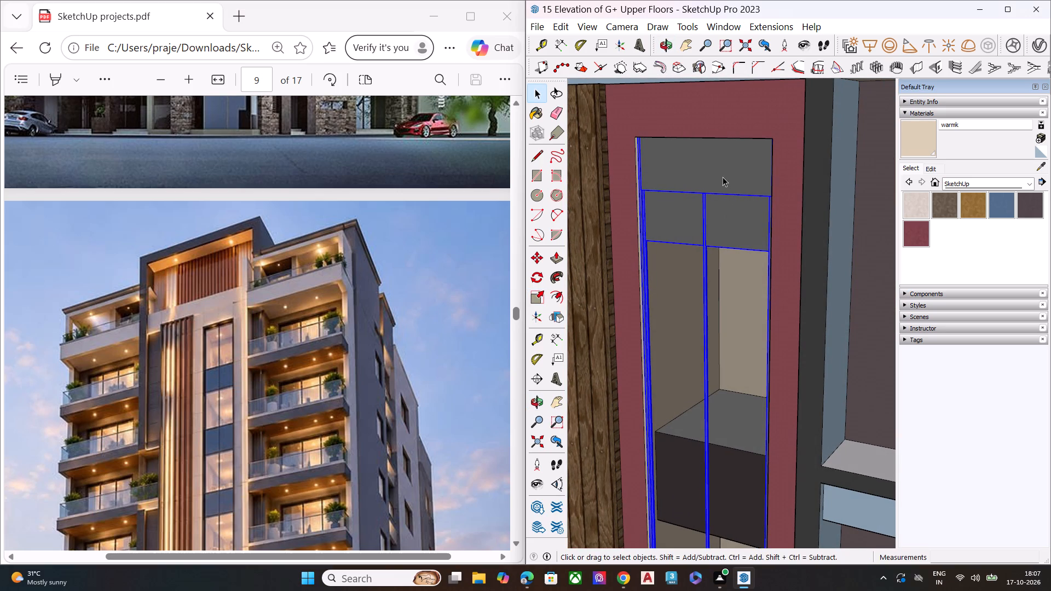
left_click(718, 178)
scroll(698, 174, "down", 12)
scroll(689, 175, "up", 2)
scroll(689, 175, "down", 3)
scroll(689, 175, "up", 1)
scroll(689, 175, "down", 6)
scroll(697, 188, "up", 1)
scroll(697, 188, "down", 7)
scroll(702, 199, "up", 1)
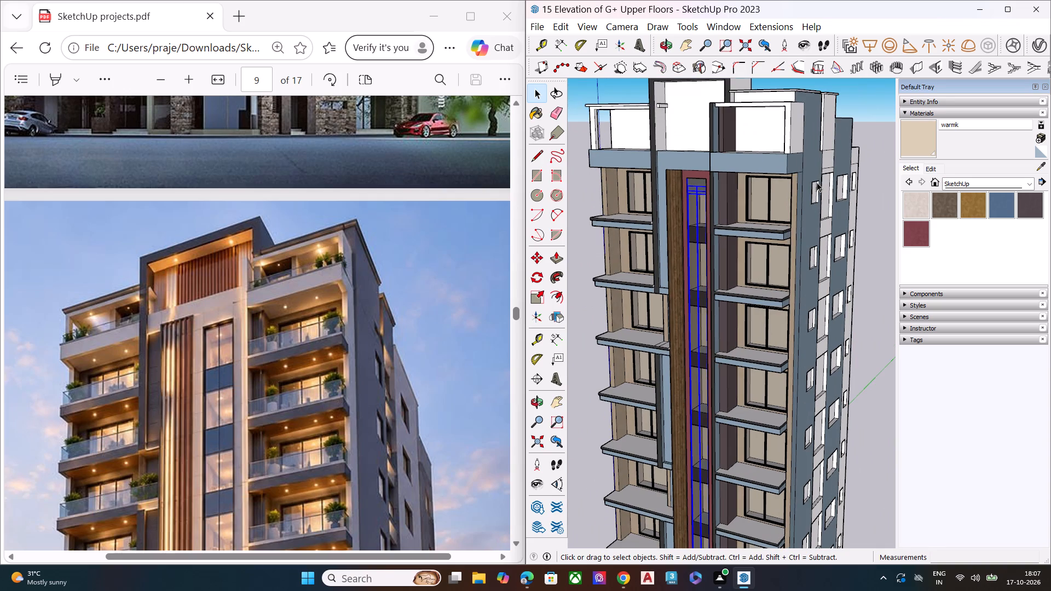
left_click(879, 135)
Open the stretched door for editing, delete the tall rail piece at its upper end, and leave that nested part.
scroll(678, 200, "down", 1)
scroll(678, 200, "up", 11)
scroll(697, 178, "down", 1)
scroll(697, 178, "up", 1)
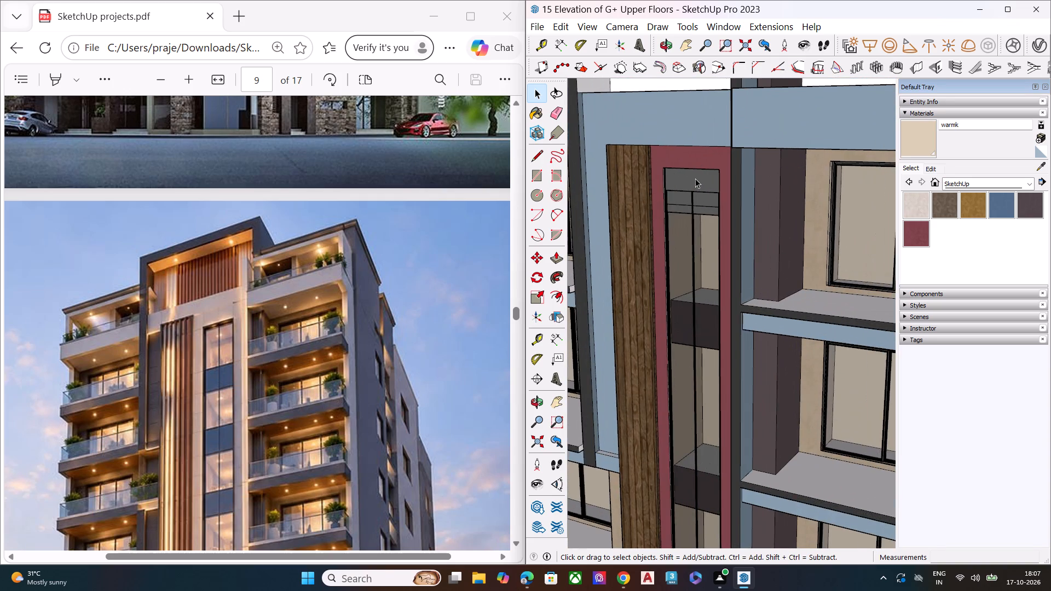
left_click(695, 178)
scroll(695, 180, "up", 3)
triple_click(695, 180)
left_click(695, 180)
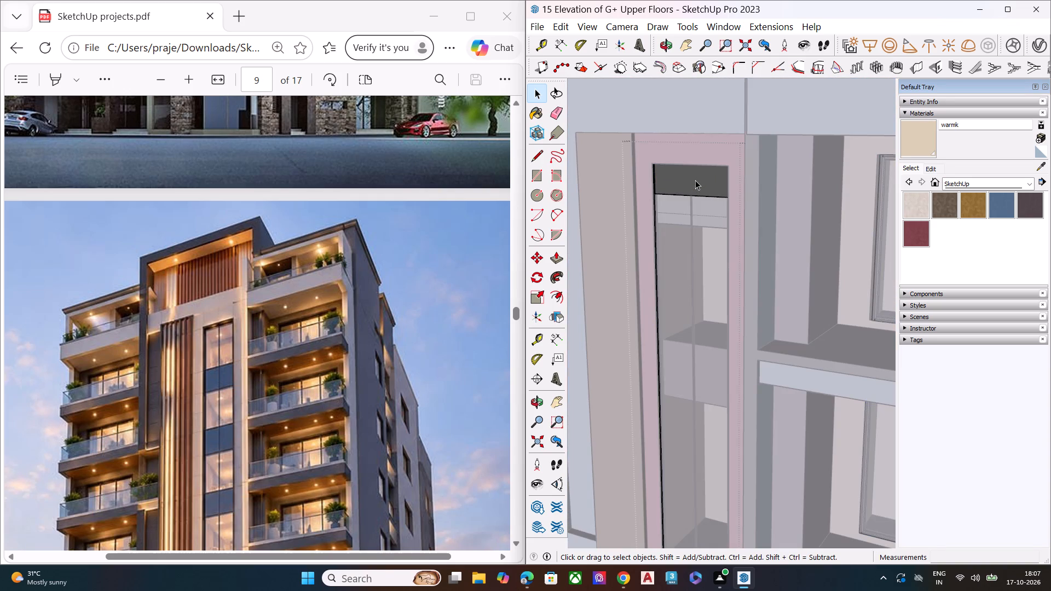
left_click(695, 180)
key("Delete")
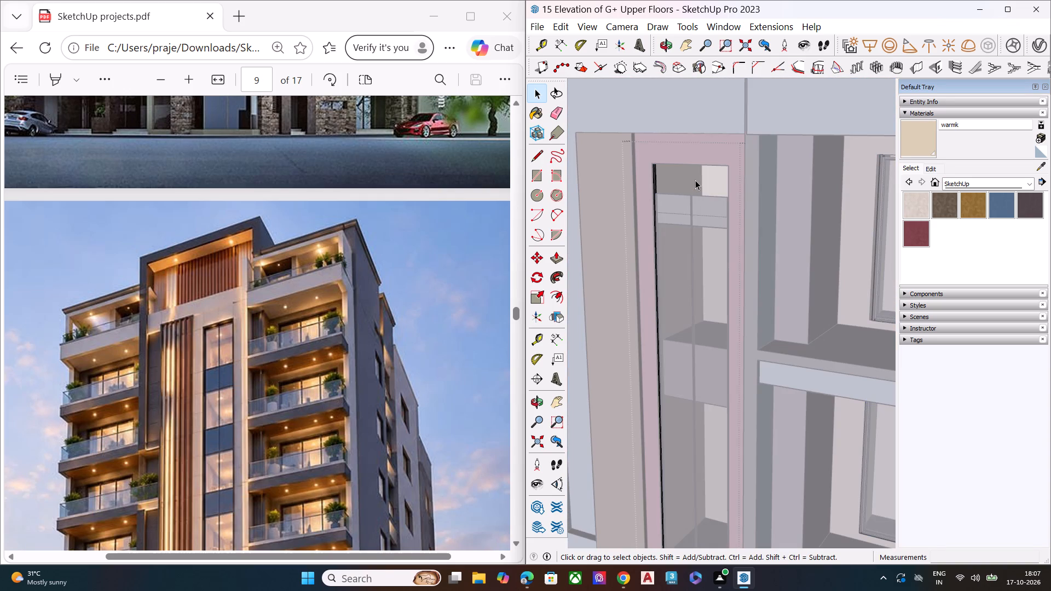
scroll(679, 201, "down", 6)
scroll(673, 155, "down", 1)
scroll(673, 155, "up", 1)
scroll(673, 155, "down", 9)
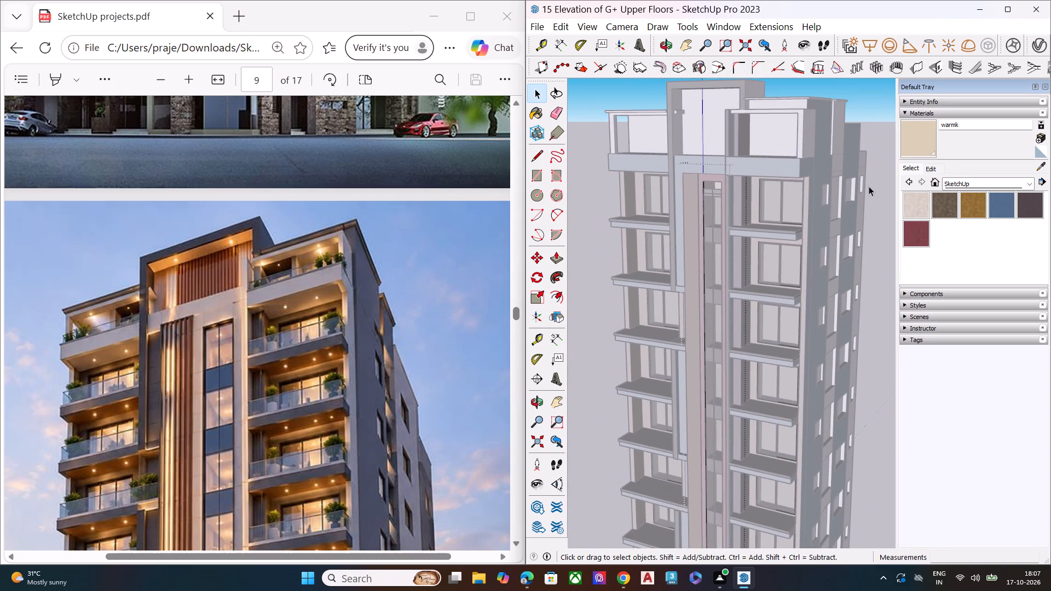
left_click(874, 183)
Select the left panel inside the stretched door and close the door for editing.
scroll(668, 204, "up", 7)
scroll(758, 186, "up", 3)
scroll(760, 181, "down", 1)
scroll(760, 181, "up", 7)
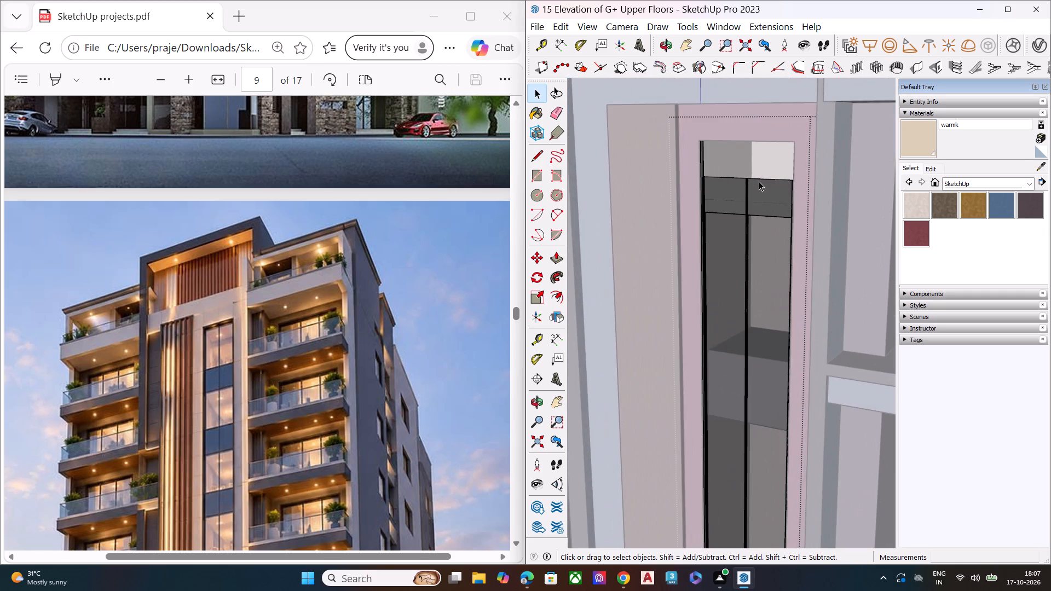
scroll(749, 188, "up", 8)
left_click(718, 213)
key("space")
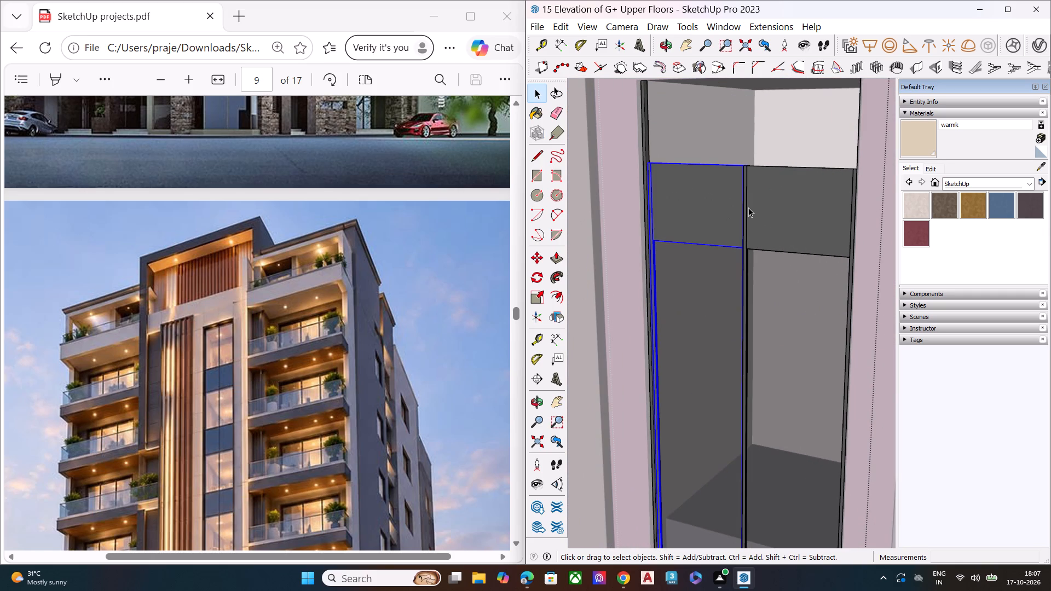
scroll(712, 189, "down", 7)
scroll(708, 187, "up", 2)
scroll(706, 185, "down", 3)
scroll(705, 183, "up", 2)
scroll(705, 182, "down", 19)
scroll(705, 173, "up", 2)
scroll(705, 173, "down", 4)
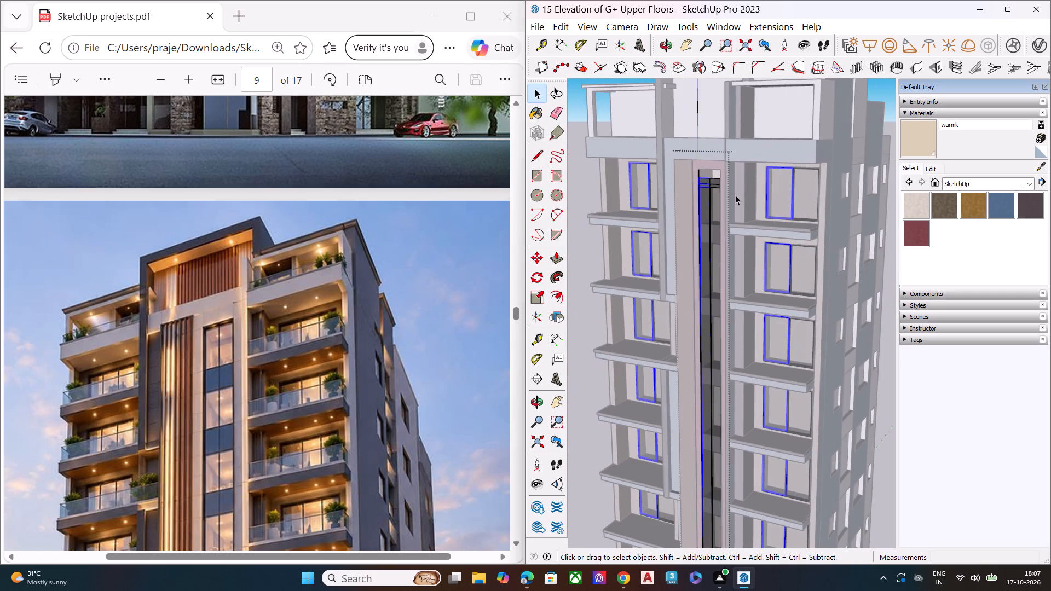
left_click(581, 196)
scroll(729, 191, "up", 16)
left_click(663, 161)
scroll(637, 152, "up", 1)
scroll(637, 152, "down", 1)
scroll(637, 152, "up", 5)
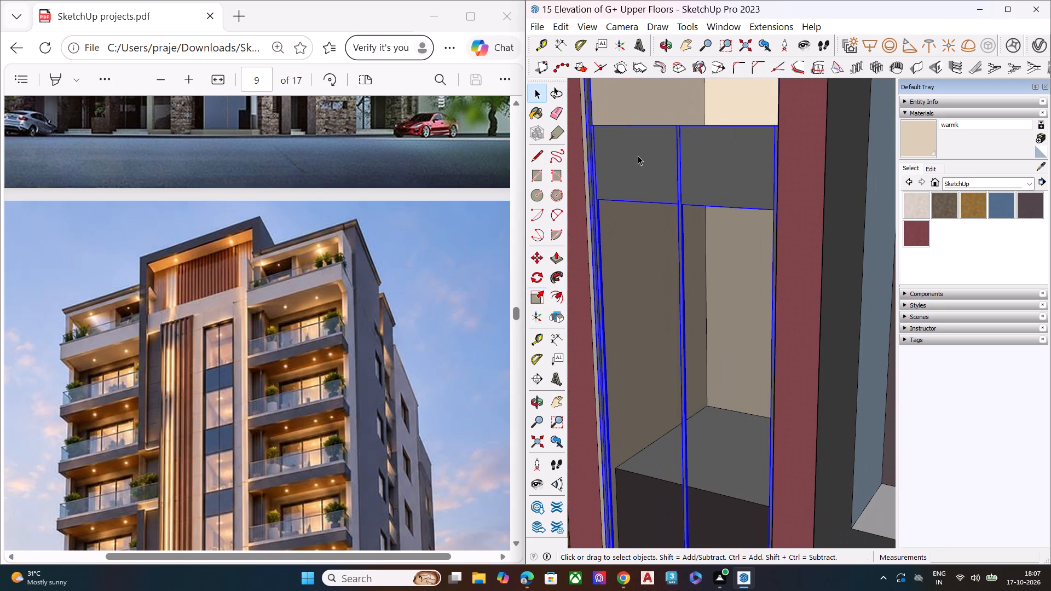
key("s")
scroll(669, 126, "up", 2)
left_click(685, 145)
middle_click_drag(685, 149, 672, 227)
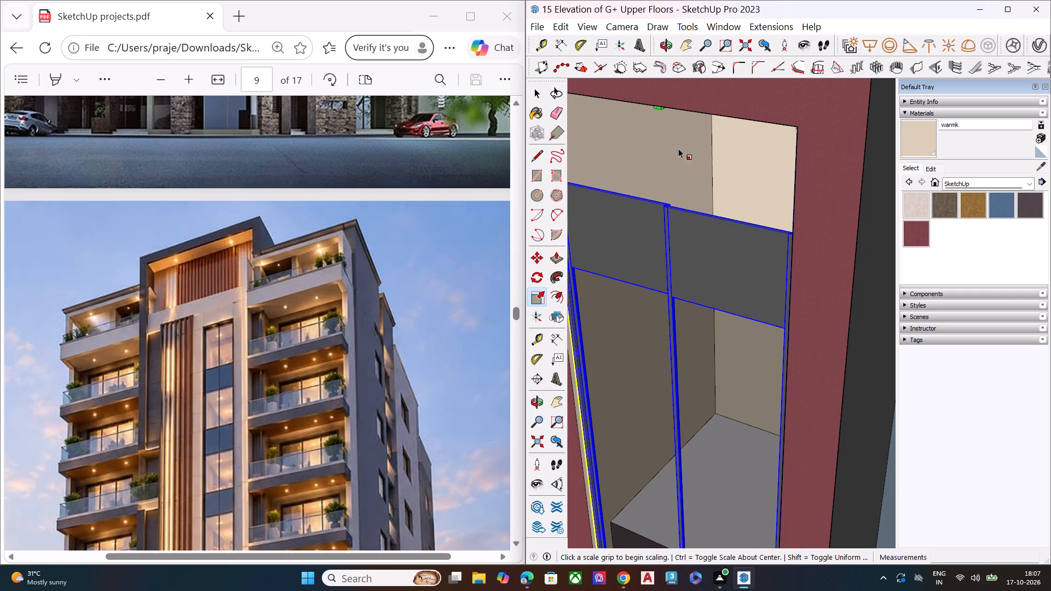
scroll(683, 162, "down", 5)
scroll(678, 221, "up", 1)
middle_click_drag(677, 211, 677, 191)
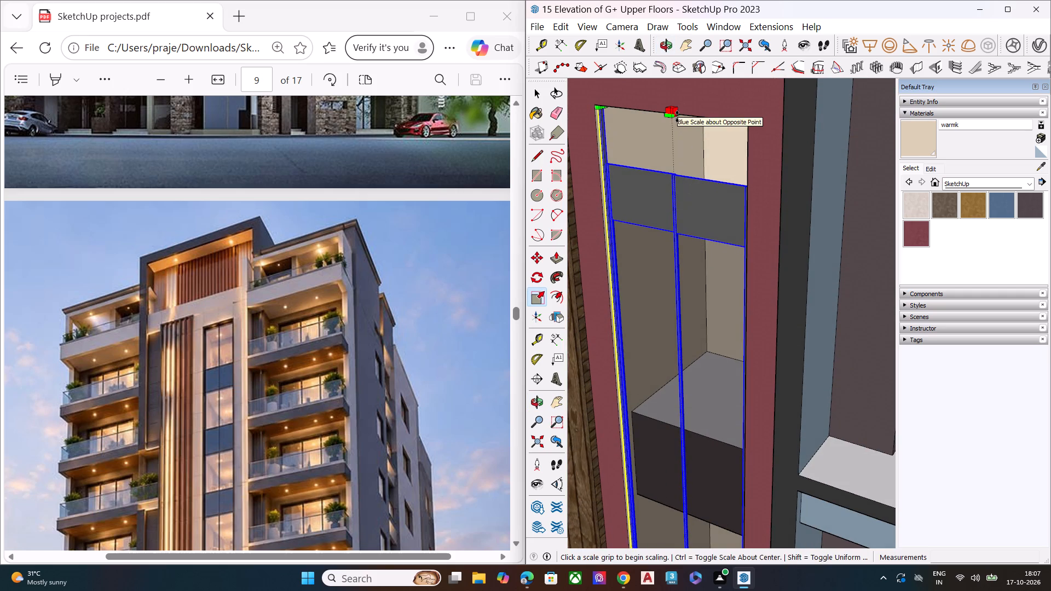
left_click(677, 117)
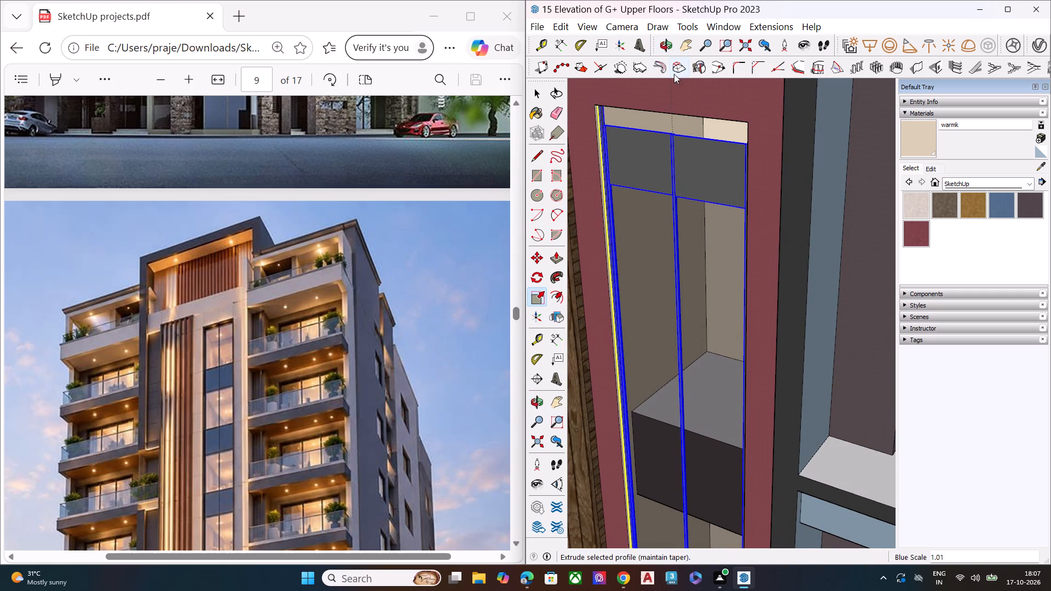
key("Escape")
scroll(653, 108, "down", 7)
Undo the upper rail deletion and the door's full-height stretch, back to the single-storey door in the top opening.
key("ctrl+z")
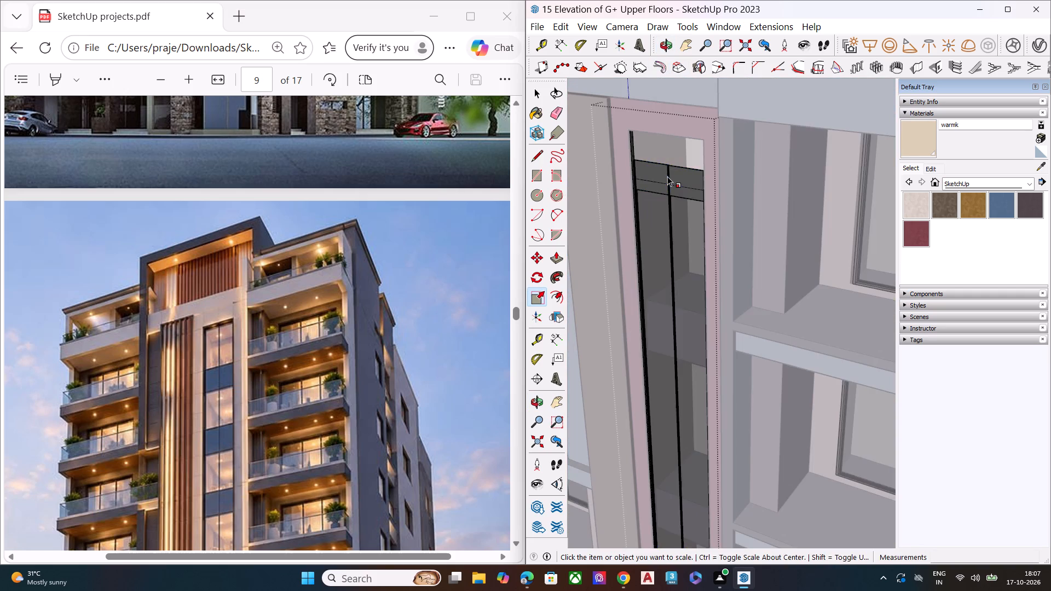
key("ctrl+z")
key("ctrl+z")
key("ctrl+z")
key("ctrl+z")
key("ctrl+z")
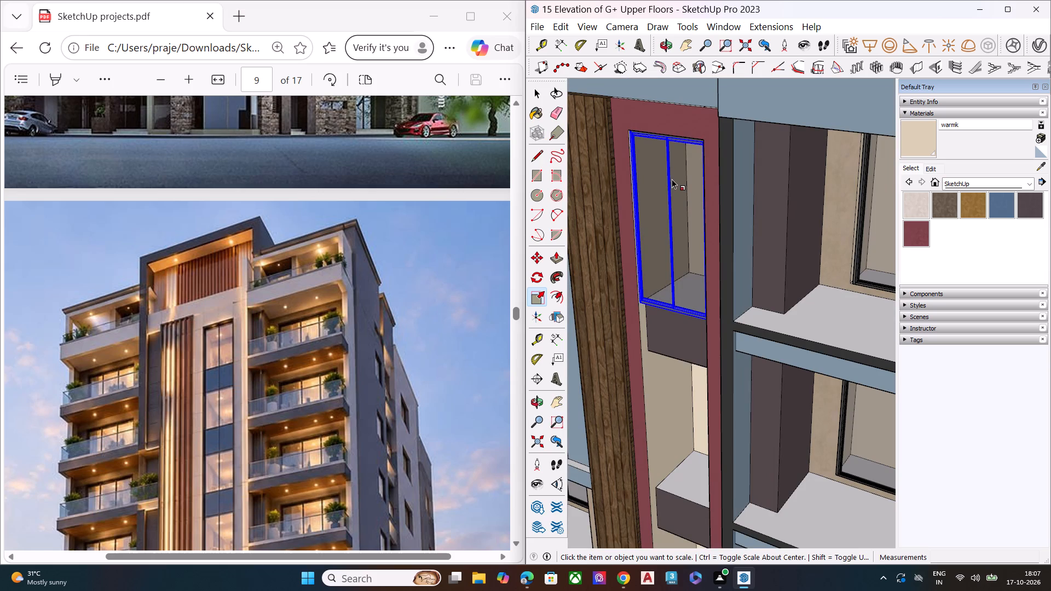
Scale the top-storey door vertically by about 1.02 so its lower edge meets the dark slab band below.
scroll(662, 214, "down", 1)
key("space")
scroll(675, 166, "down", 6)
middle_click_drag(672, 195, 711, 106)
scroll(682, 132, "down", 3)
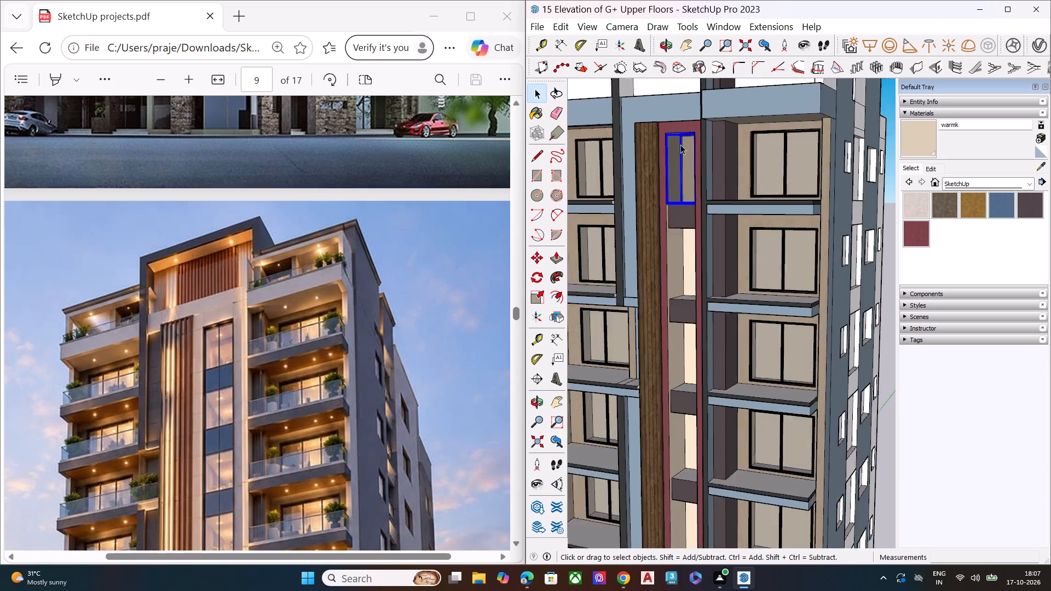
scroll(680, 144, "down", 2)
left_click(875, 168)
scroll(723, 231, "up", 4)
scroll(716, 213, "down", 1)
scroll(715, 211, "up", 3)
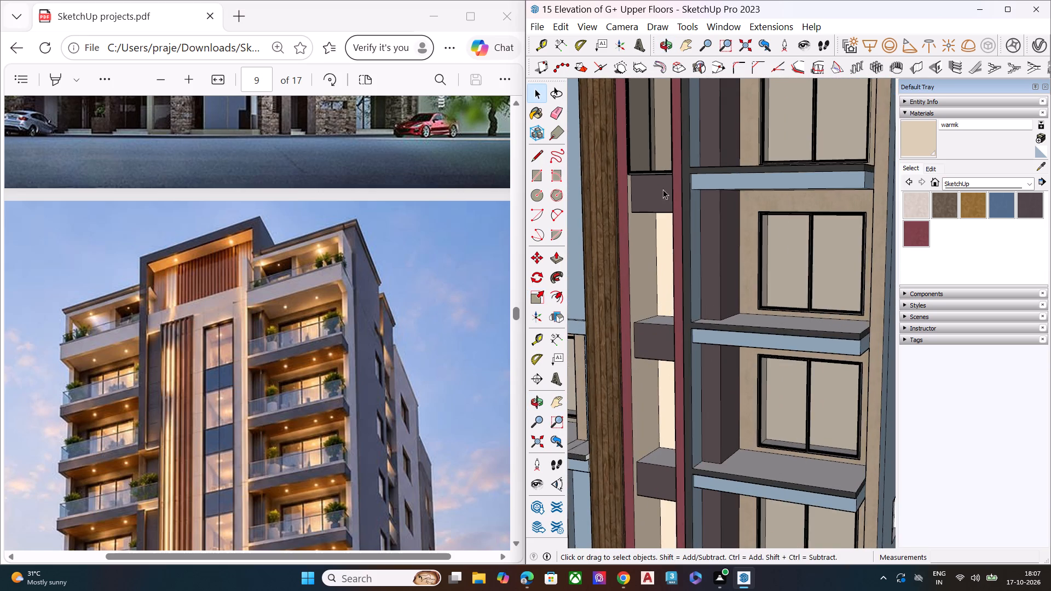
middle_click_drag(655, 166, 662, 119)
scroll(633, 160, "up", 6)
middle_click_drag(662, 170, 693, 125)
scroll(689, 148, "up", 4)
scroll(684, 159, "down", 1)
scroll(684, 161, "up", 8)
key("s")
key("space")
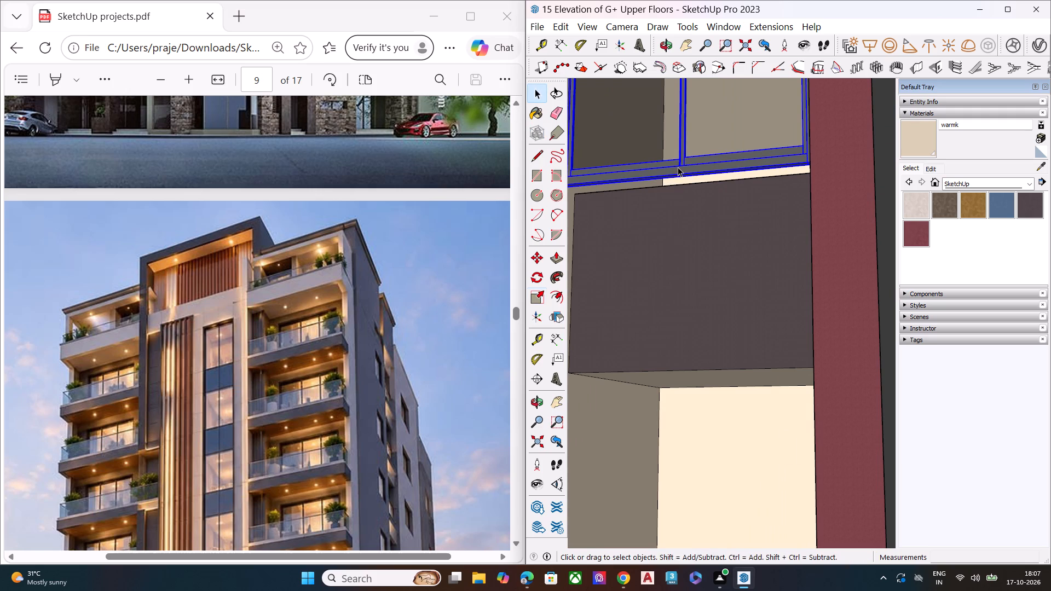
left_click(678, 167)
key("s")
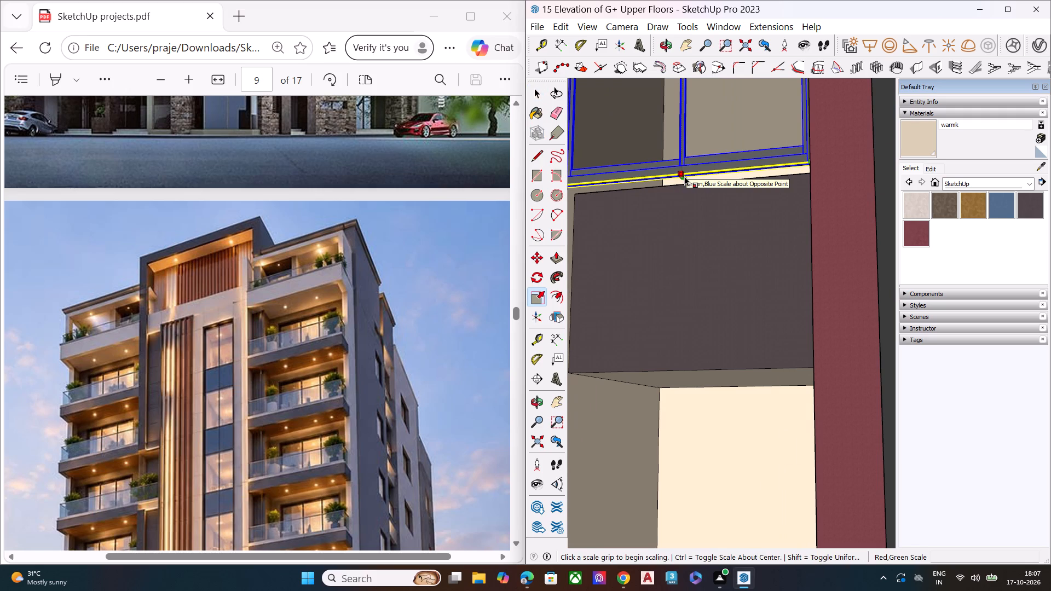
scroll(683, 177, "up", 9)
left_click(692, 160)
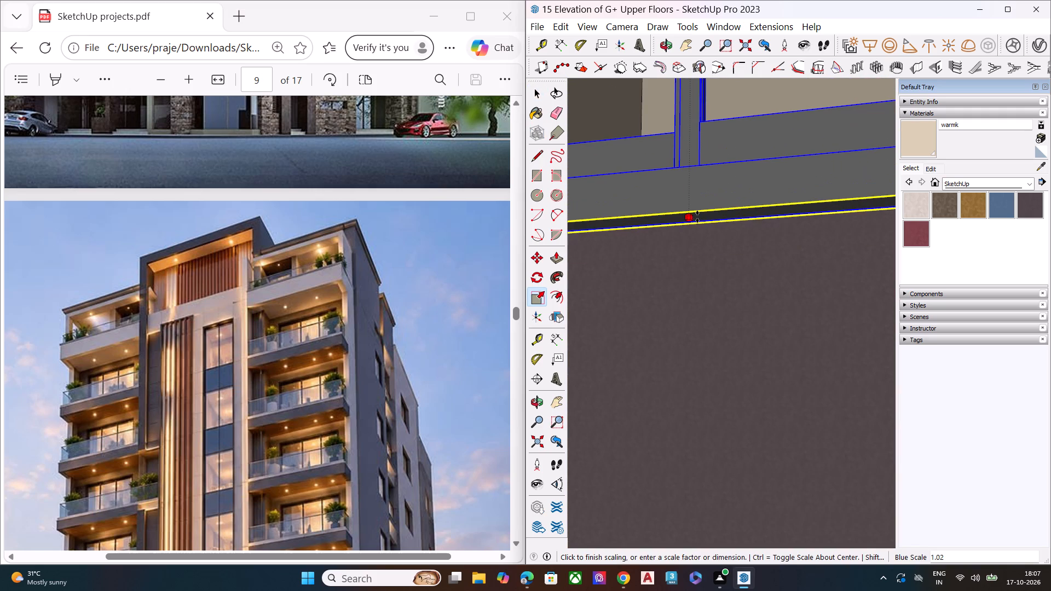
left_click(697, 217)
key("space")
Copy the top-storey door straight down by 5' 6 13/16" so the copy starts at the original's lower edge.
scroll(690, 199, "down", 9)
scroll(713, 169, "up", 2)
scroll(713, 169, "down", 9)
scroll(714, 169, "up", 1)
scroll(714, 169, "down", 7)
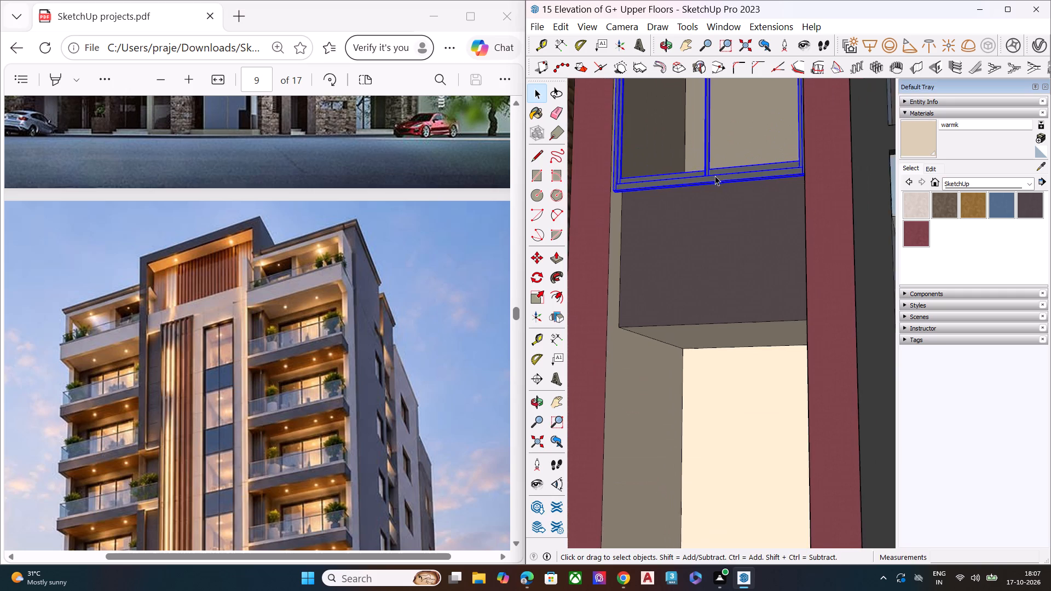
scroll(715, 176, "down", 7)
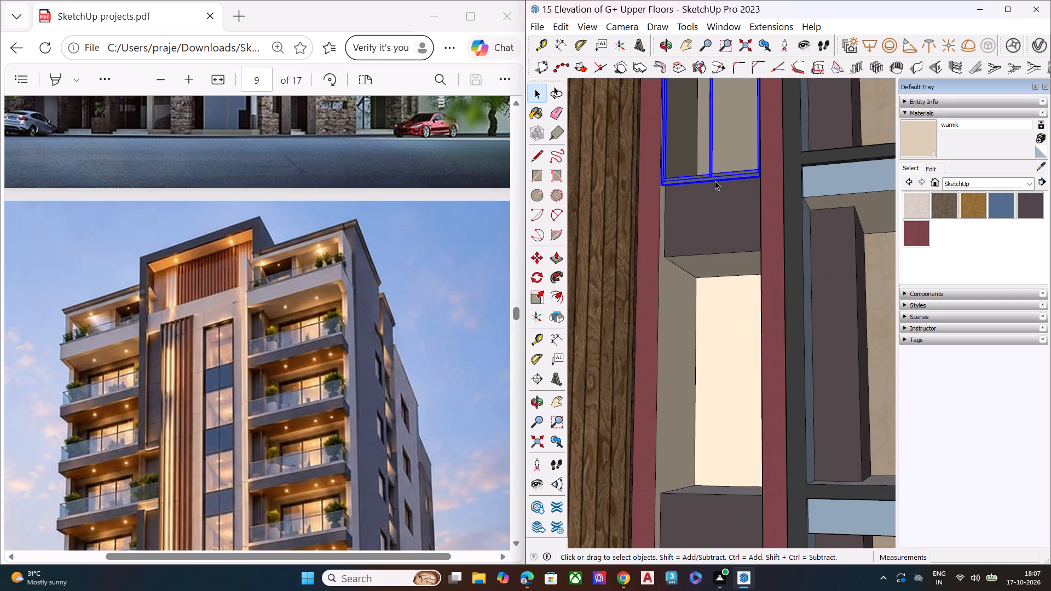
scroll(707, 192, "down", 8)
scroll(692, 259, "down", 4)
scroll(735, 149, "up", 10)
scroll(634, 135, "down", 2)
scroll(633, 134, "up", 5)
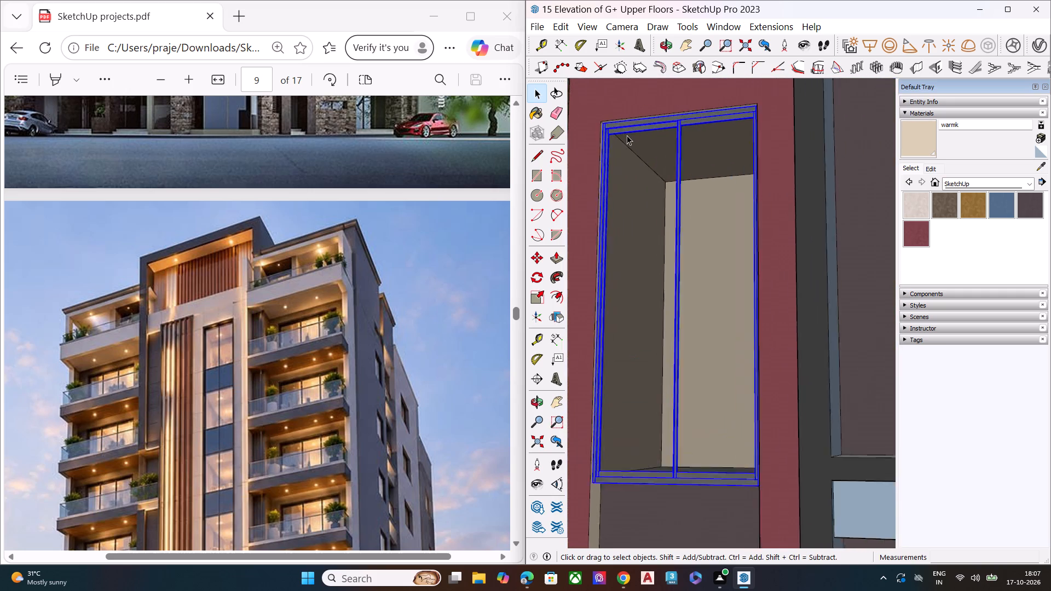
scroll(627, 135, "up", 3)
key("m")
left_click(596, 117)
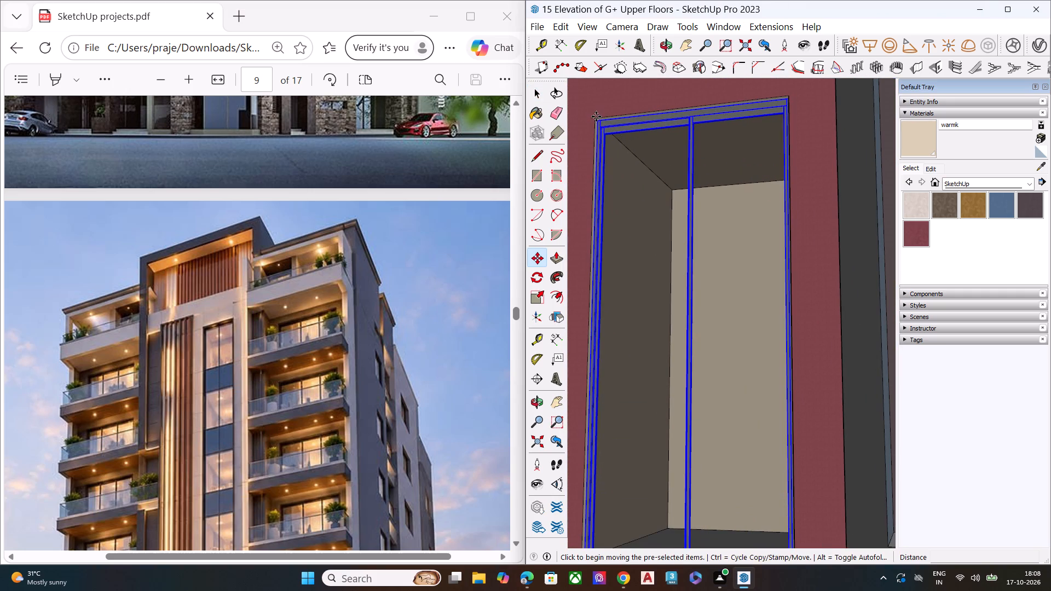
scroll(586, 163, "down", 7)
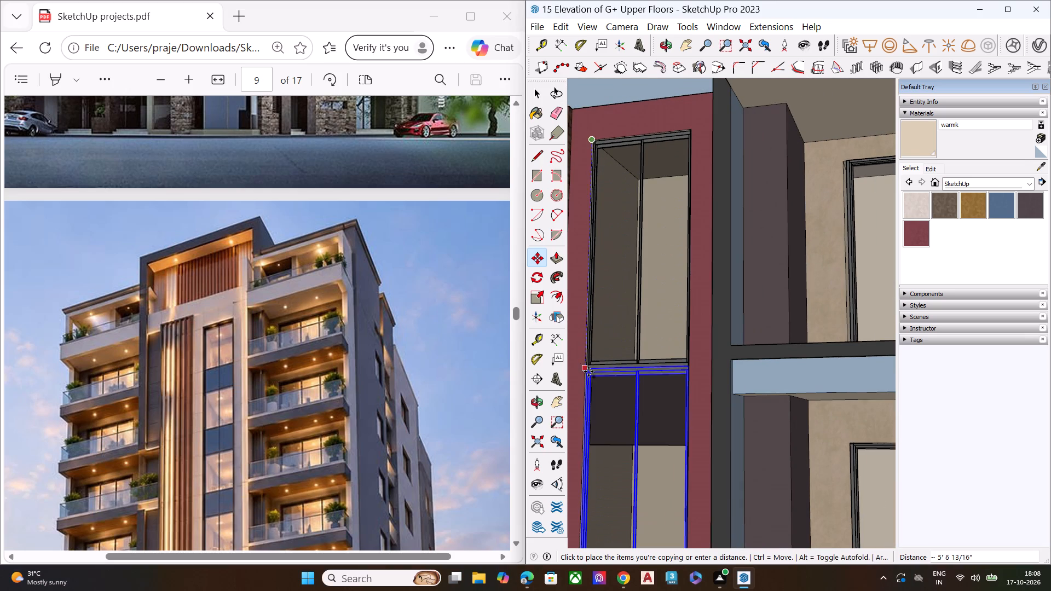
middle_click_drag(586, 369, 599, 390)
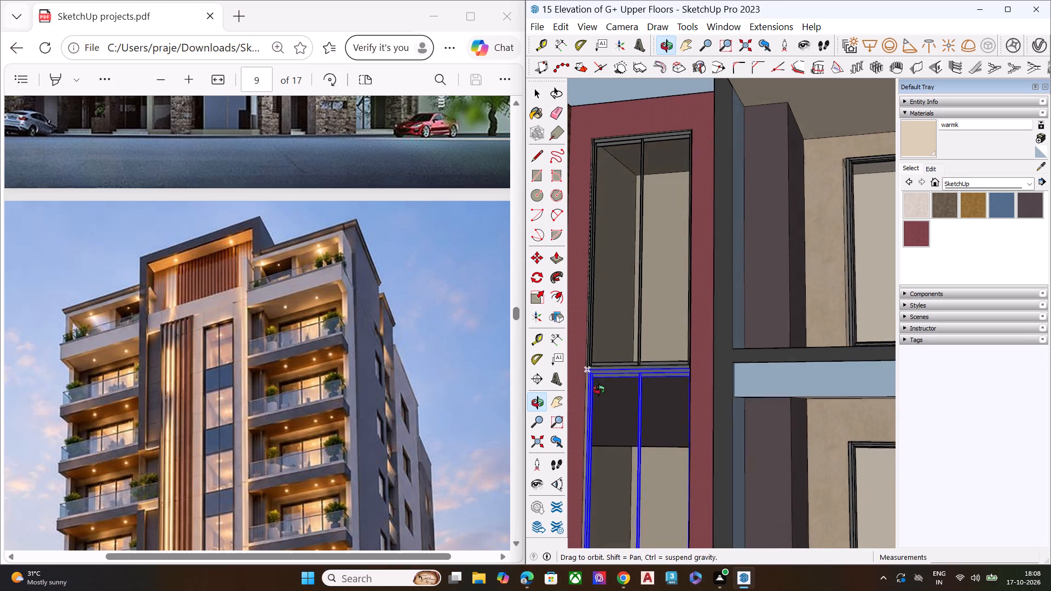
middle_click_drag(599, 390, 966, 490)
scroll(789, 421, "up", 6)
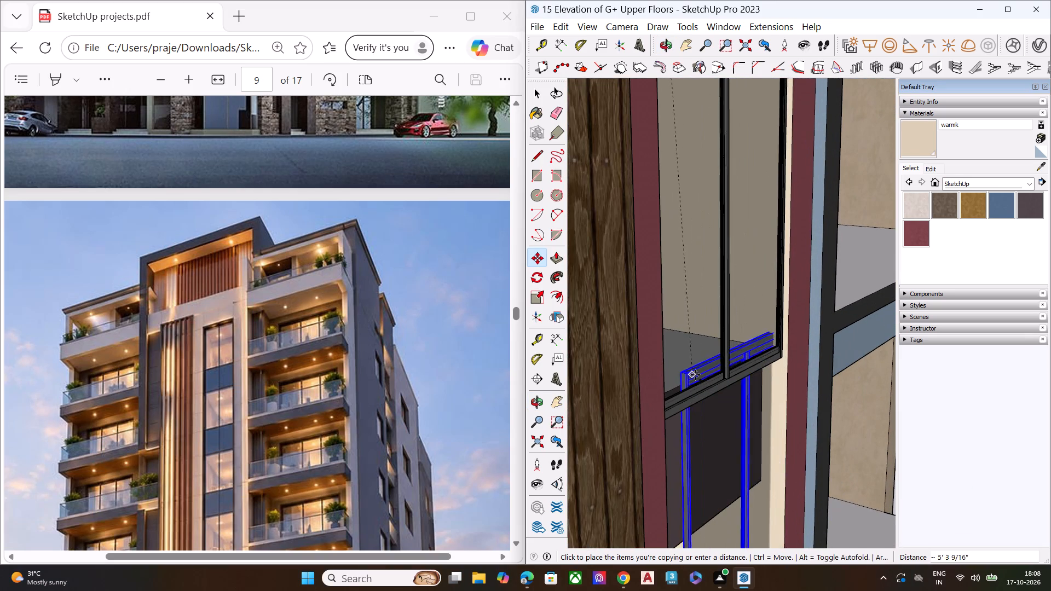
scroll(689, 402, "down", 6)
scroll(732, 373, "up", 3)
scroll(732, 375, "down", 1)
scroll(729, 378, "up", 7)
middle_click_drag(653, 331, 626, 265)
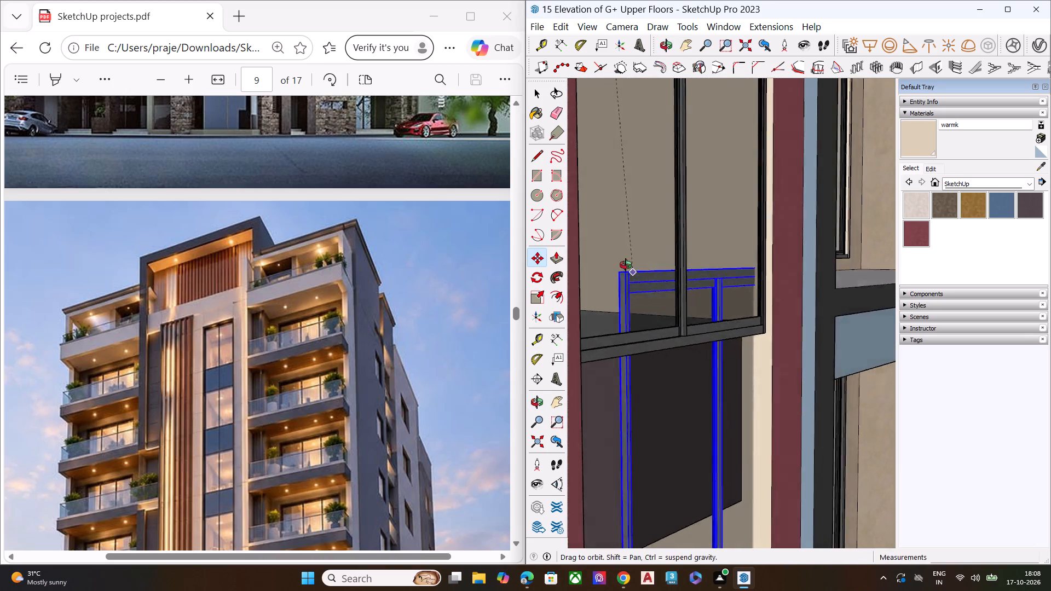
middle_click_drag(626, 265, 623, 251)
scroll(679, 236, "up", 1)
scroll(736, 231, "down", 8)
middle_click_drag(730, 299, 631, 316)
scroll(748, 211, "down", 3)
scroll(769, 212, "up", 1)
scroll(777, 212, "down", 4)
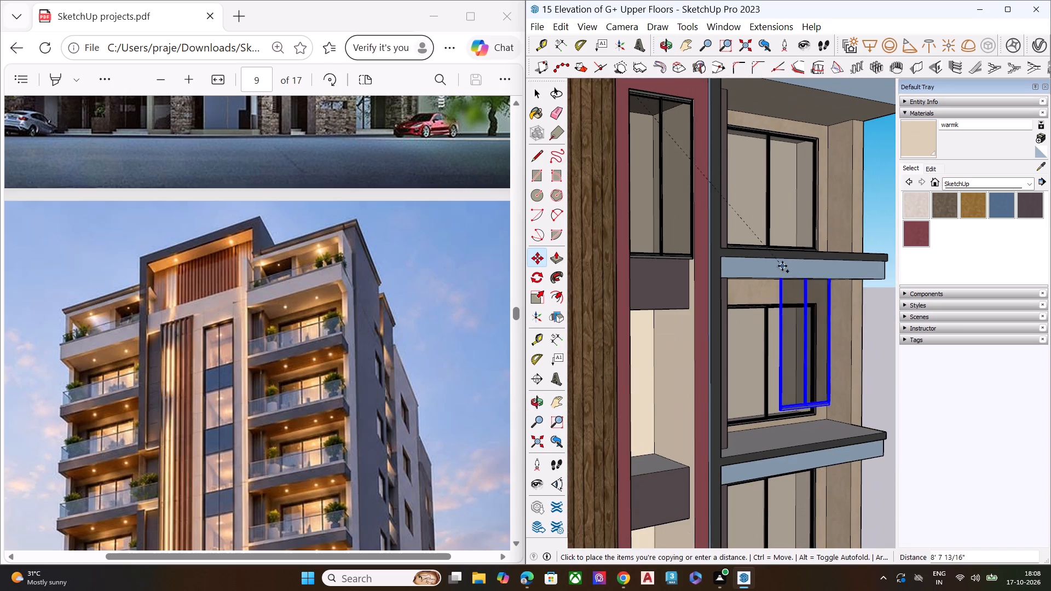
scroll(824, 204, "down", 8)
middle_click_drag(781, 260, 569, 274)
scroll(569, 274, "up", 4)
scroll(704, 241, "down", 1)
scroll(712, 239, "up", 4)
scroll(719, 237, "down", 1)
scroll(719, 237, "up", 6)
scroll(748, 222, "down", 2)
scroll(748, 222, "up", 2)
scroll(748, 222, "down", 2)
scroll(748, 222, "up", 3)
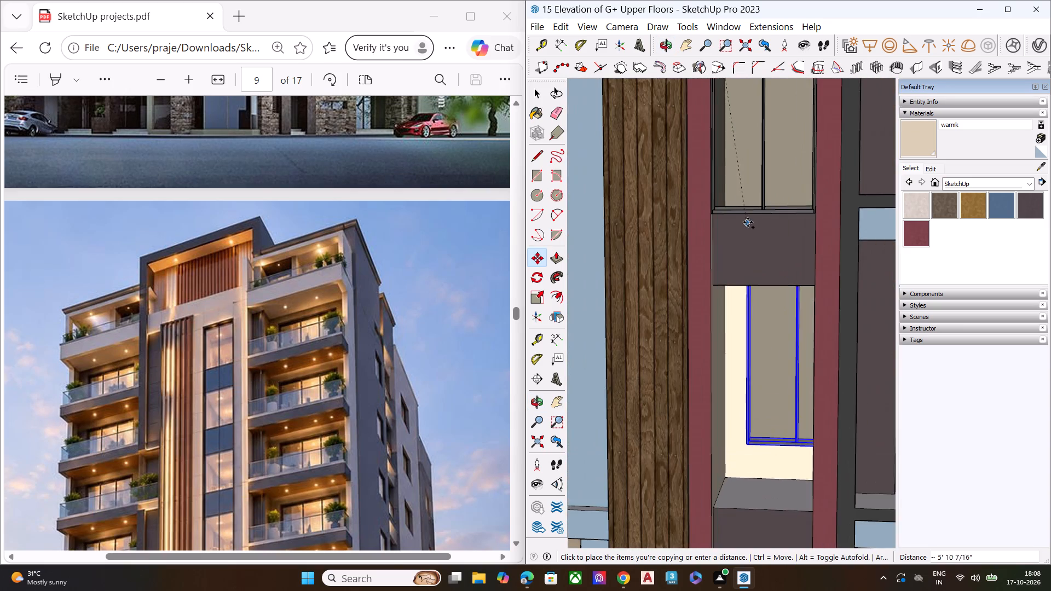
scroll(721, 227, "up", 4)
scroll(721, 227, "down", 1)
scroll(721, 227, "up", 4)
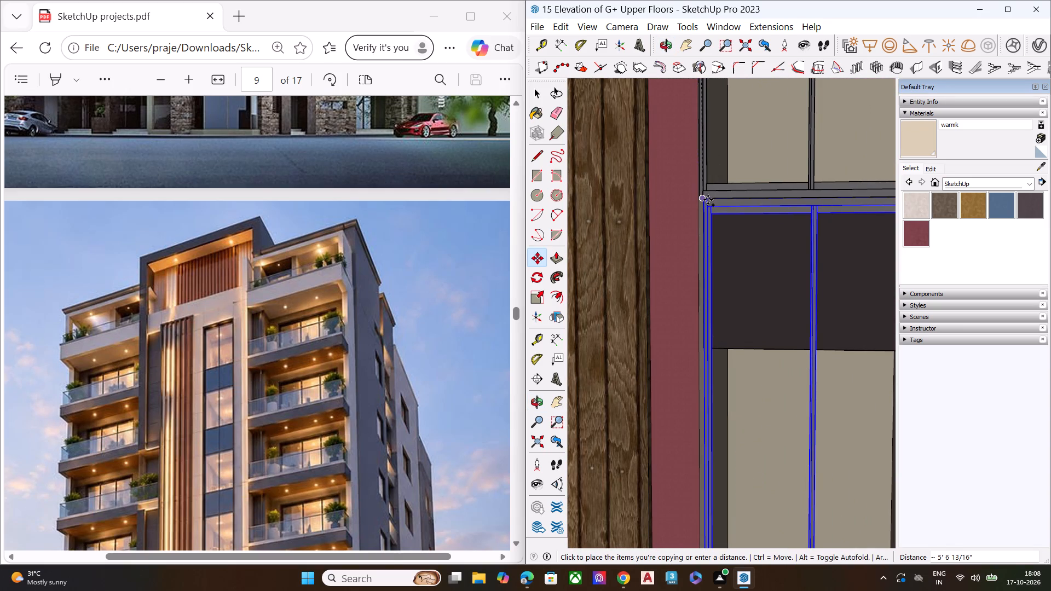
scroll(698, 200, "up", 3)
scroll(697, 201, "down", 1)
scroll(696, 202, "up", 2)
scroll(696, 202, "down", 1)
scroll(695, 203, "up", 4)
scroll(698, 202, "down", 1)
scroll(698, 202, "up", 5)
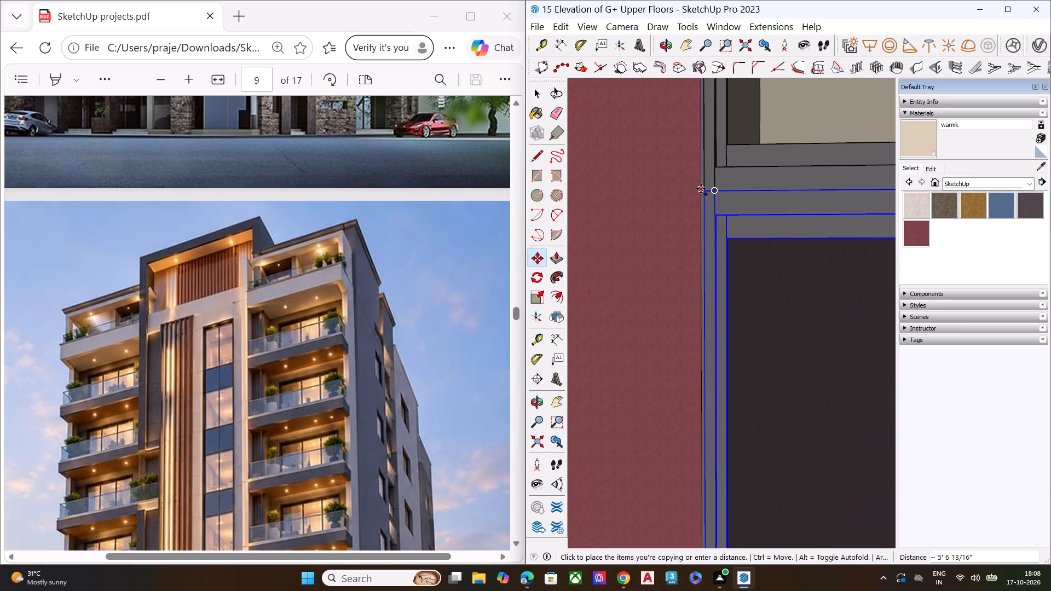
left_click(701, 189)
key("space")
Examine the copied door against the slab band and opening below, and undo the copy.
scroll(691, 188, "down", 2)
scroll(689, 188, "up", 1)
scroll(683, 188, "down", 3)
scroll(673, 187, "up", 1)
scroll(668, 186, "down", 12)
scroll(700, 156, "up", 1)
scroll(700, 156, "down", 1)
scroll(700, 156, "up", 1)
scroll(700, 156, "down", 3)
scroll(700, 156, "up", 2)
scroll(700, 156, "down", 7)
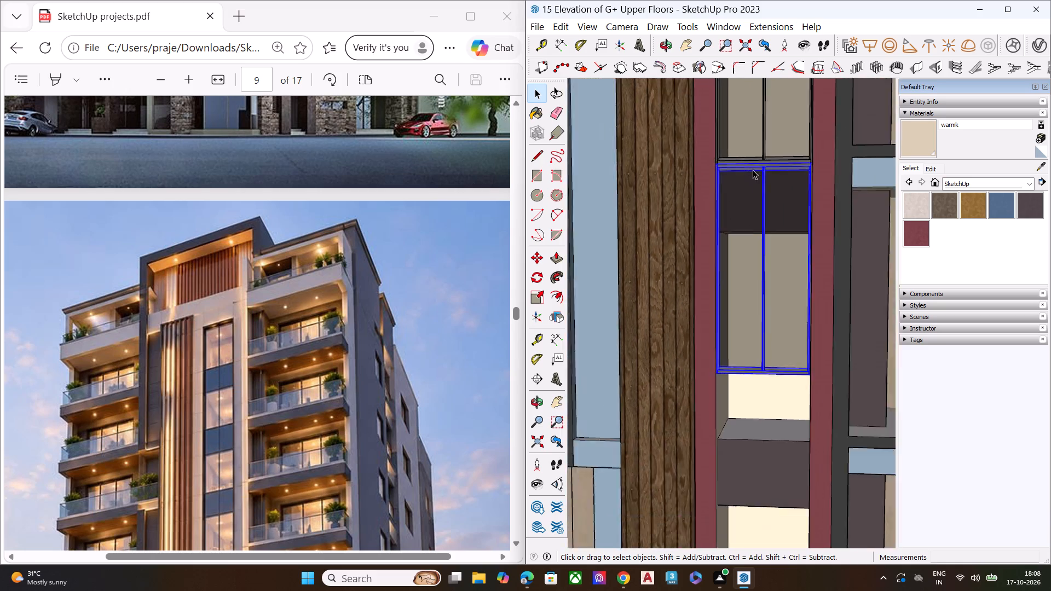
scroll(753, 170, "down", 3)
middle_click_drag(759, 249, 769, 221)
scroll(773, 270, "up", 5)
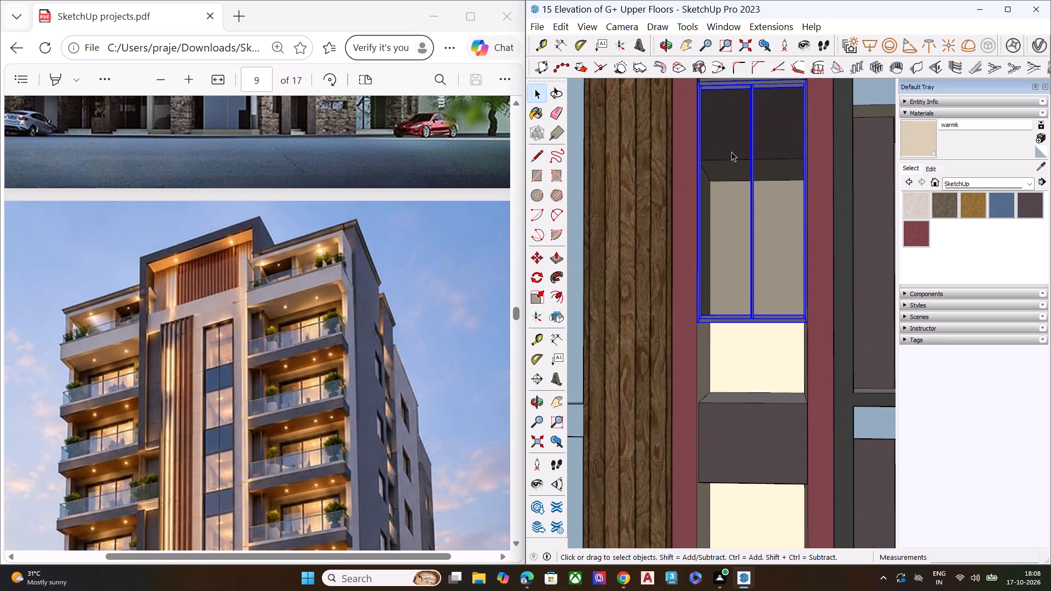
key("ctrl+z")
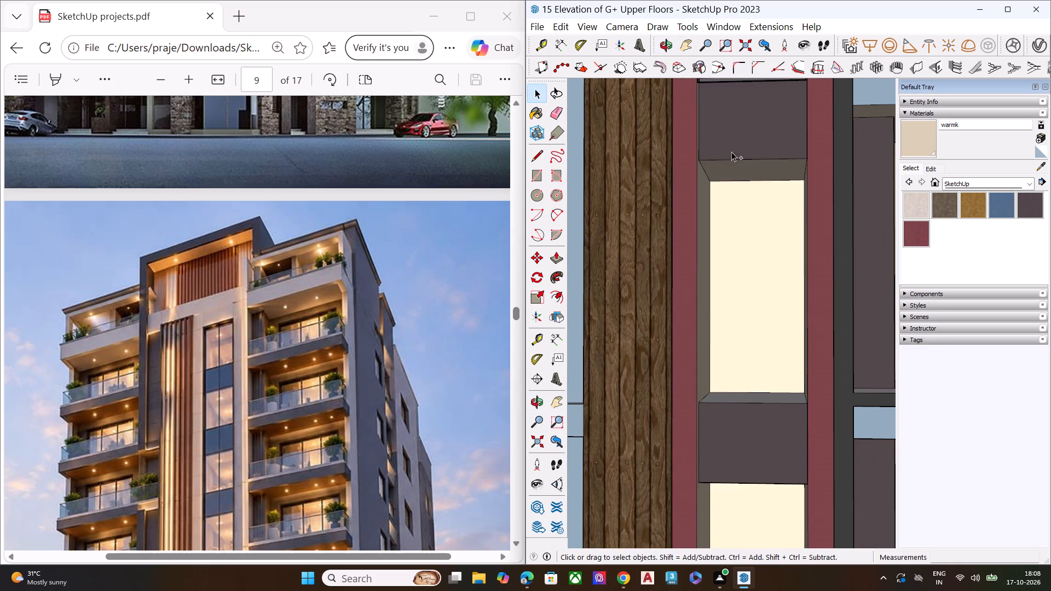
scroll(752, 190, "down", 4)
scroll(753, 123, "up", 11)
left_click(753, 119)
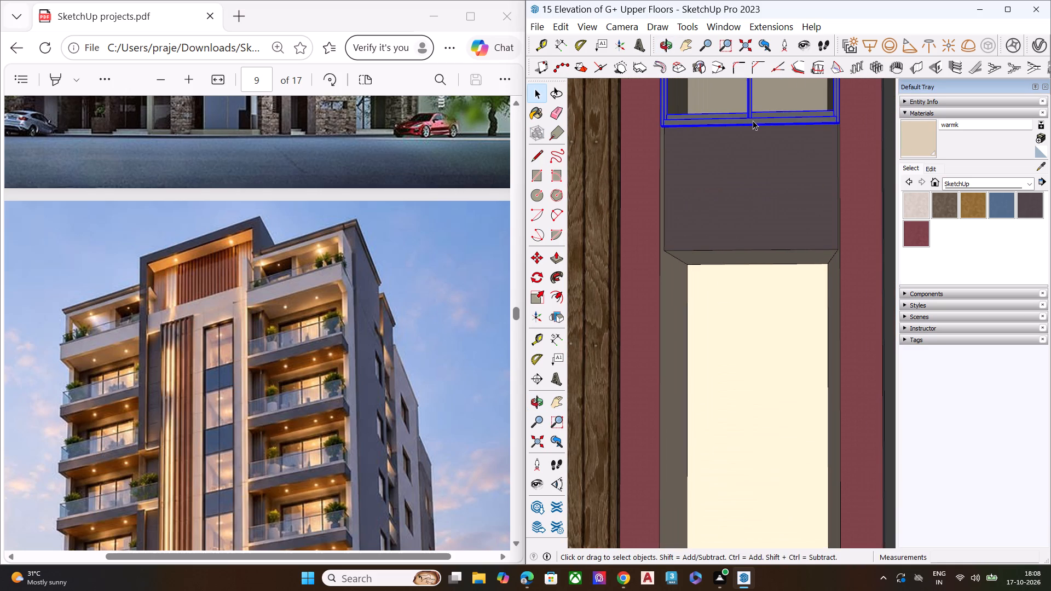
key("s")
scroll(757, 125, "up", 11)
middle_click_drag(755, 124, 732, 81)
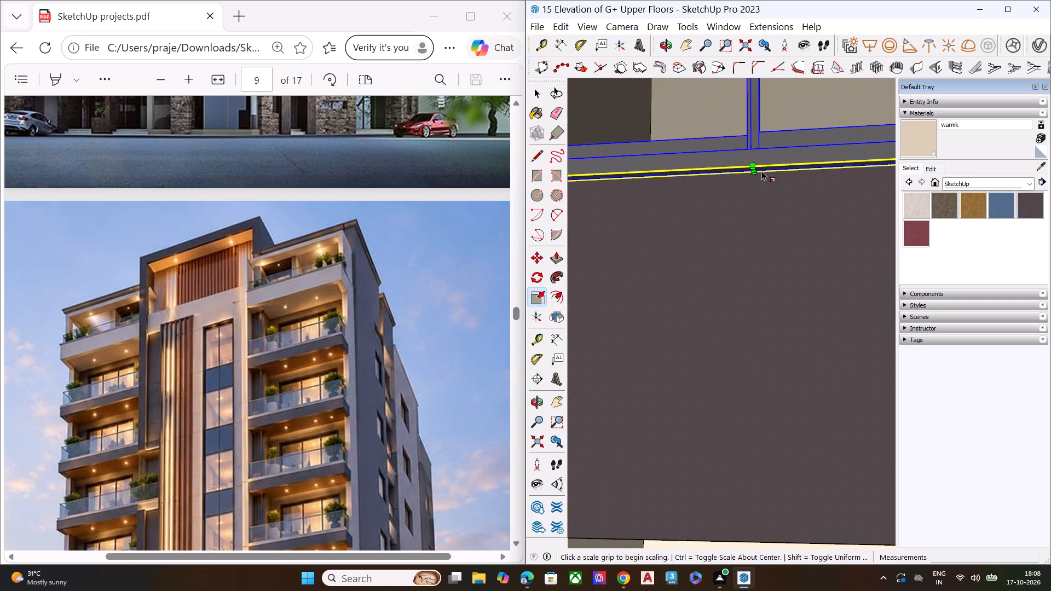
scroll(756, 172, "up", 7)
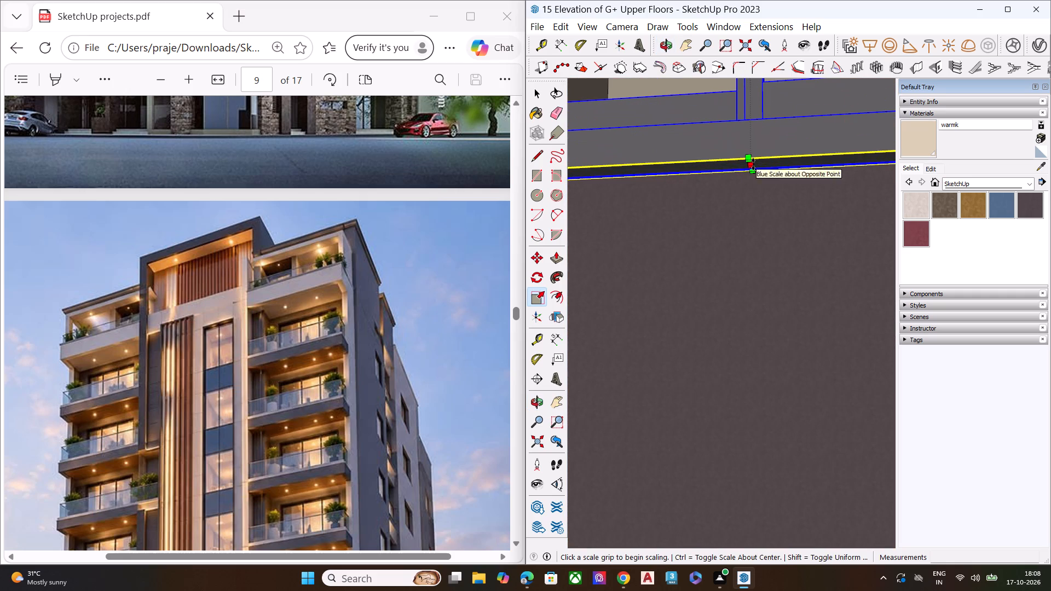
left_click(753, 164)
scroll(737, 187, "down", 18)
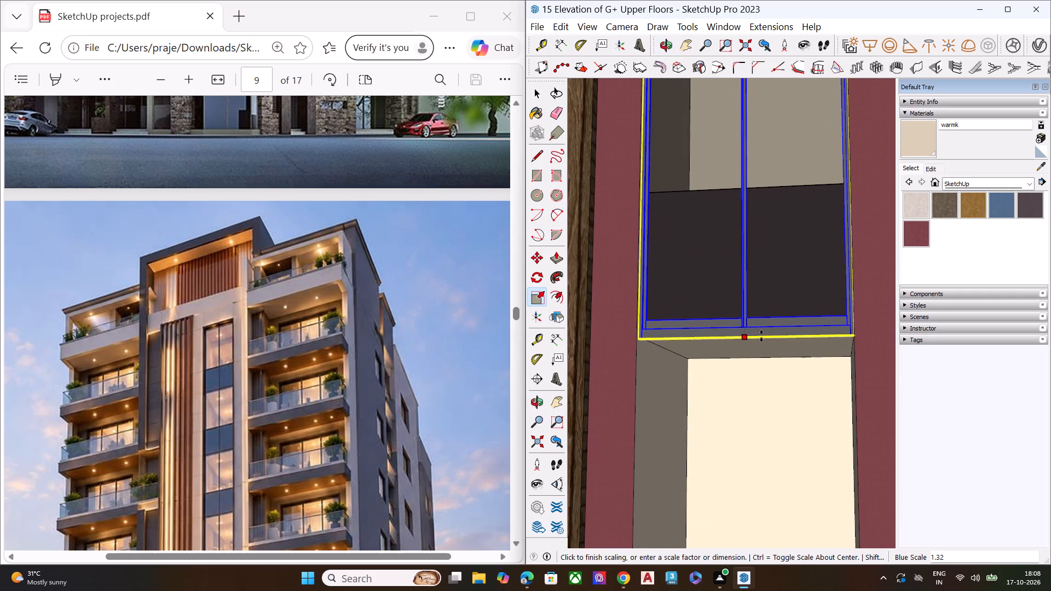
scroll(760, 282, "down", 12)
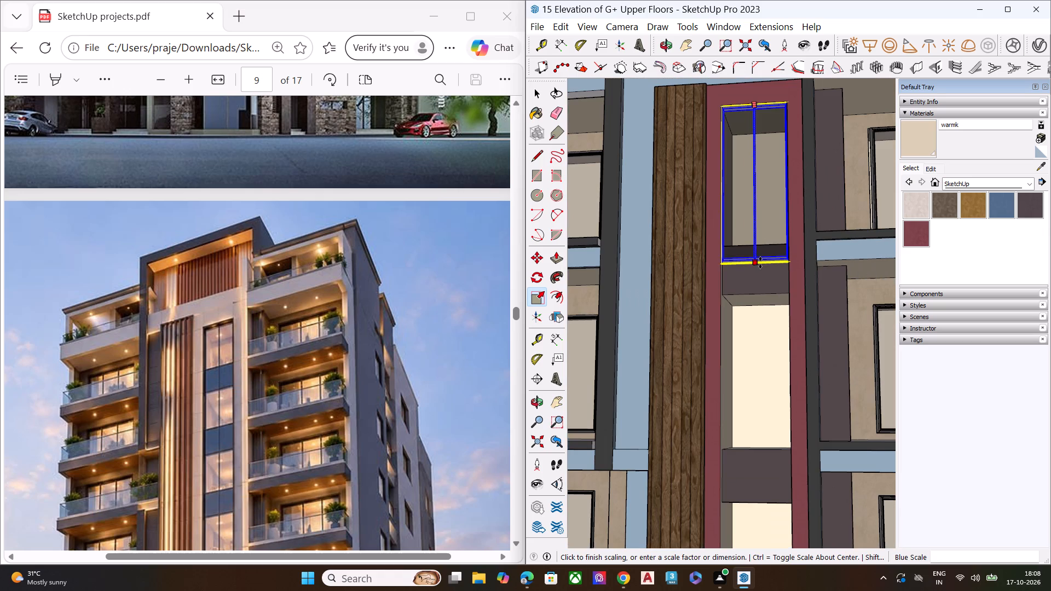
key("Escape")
Delete the two-panel door from the top opening of the red-framed strip.
scroll(716, 273, "down", 2)
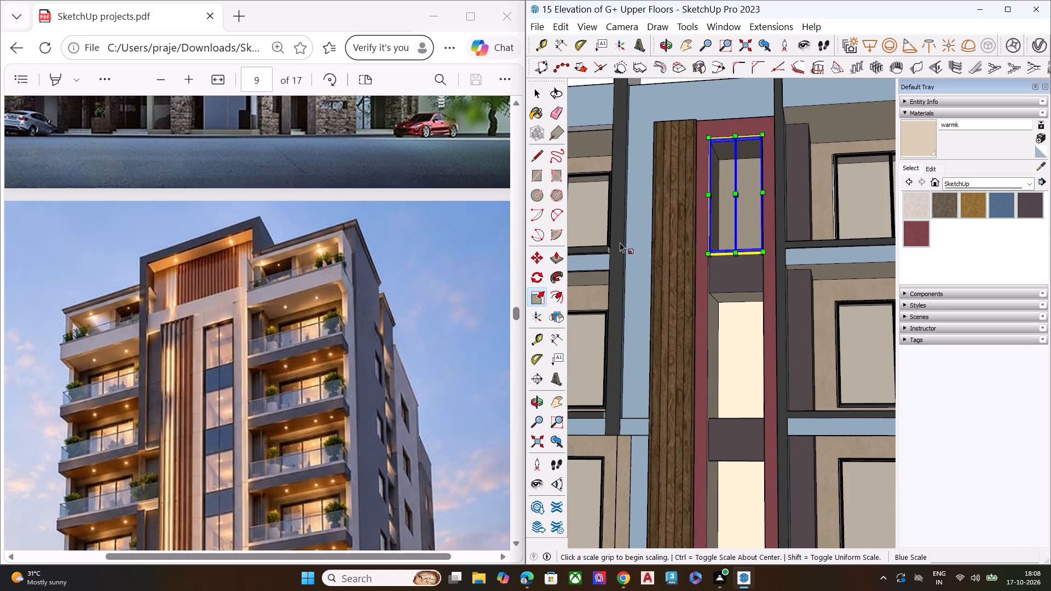
key("Delete")
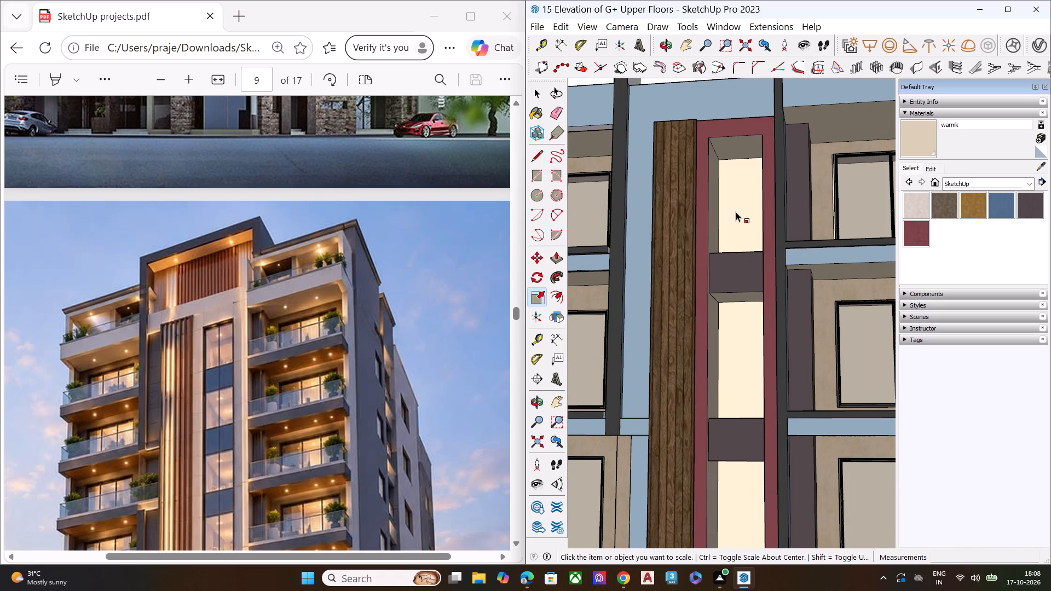
Copy the four inner edges of the full-height red frame into the open space beside the tower.
scroll(725, 135, "up", 5)
scroll(725, 136, "down", 3)
scroll(725, 136, "up", 2)
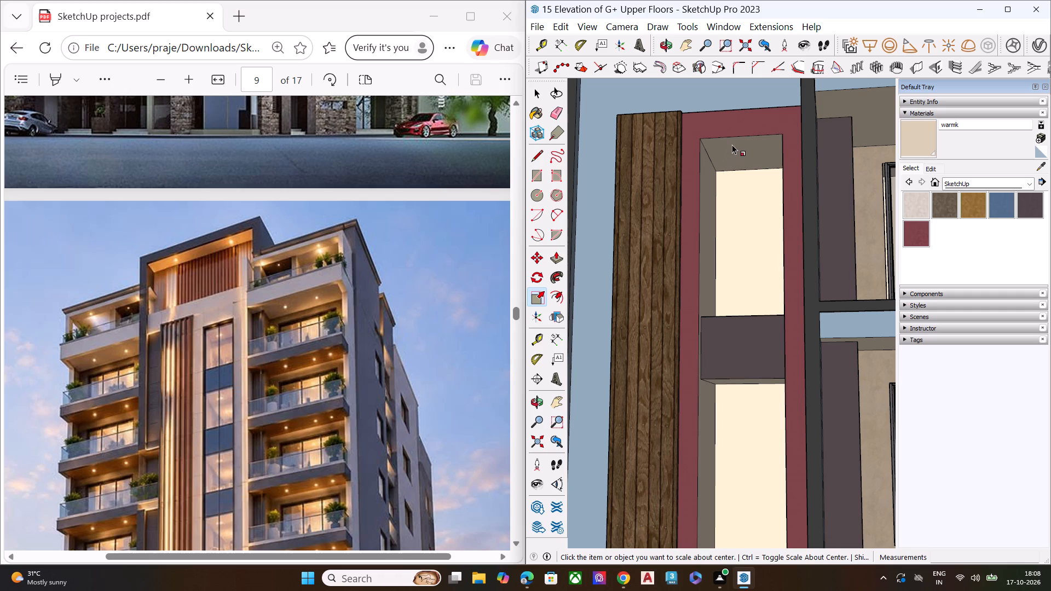
left_click(736, 138, "ctrl")
key("space")
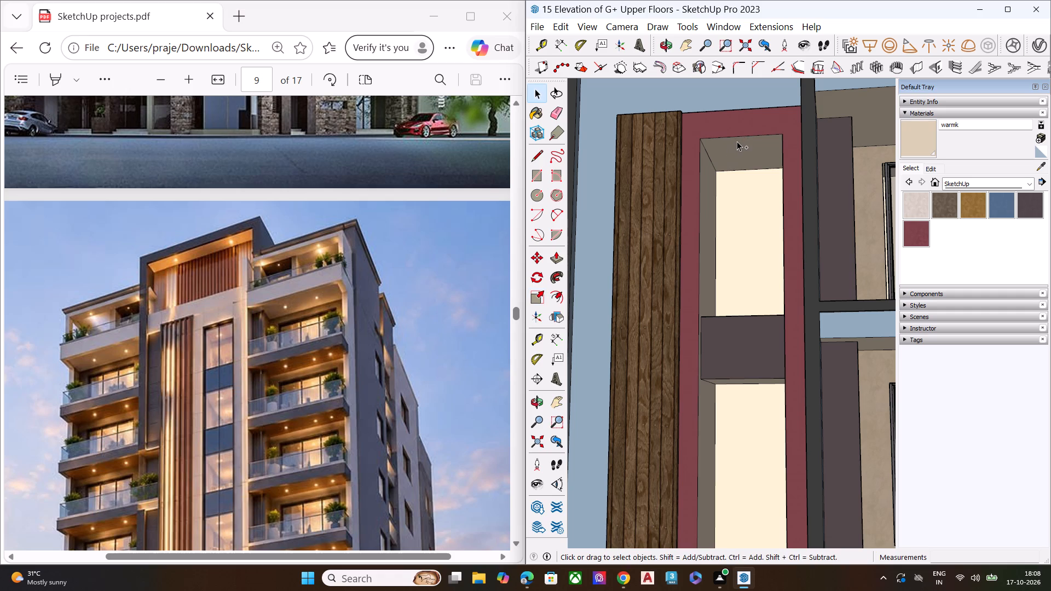
left_click(738, 139, "ctrl")
left_click(766, 137)
left_click(771, 135)
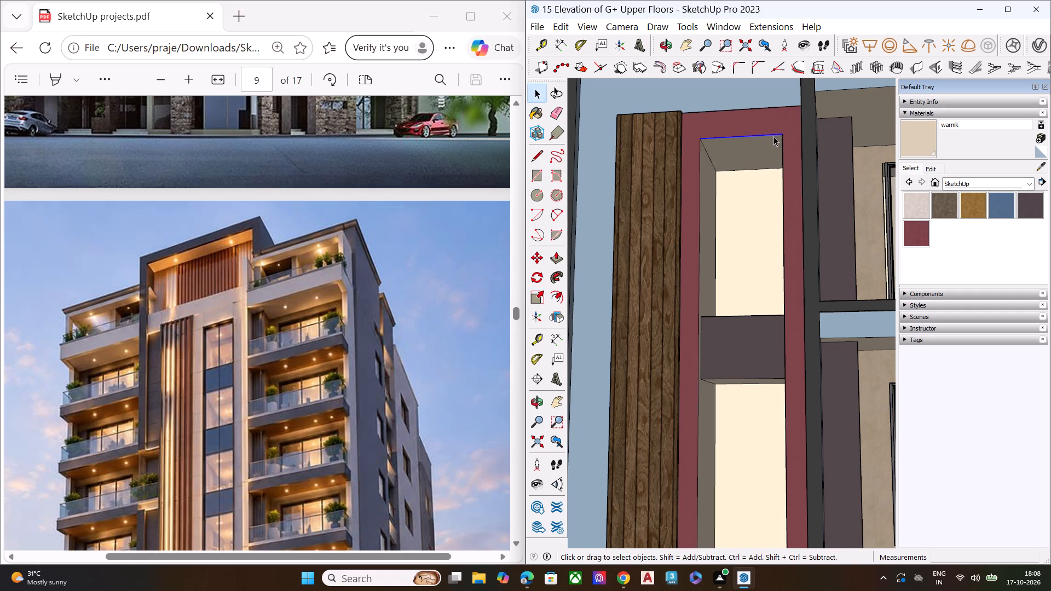
left_click(782, 147, "ctrl")
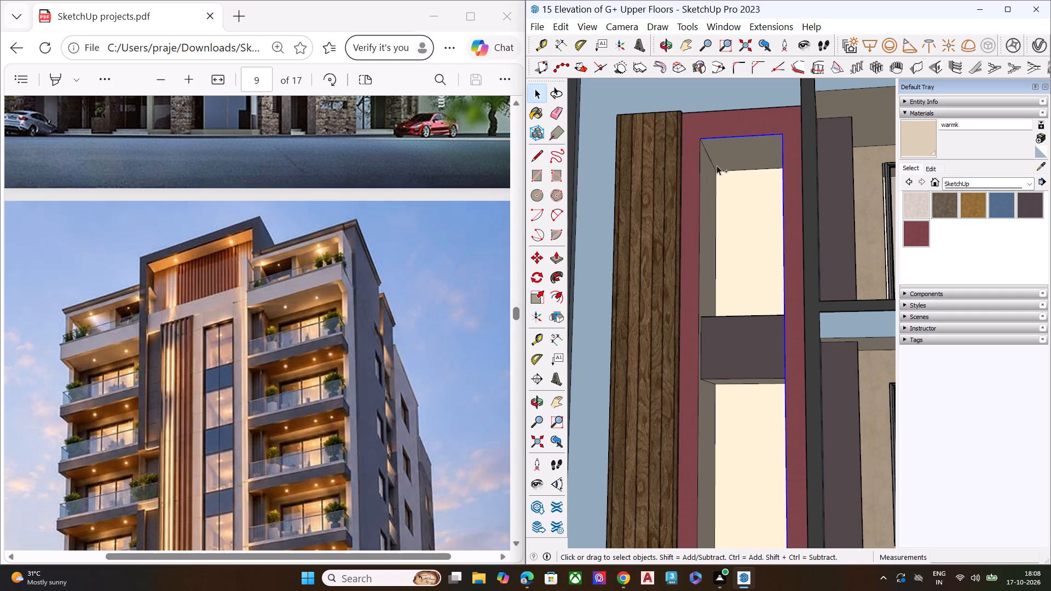
left_click(701, 167, "ctrl")
scroll(719, 154, "down", 6, "ctrl")
scroll(754, 113, "down", 1, "ctrl")
scroll(754, 113, "up", 1, "ctrl")
scroll(754, 113, "down", 8, "ctrl")
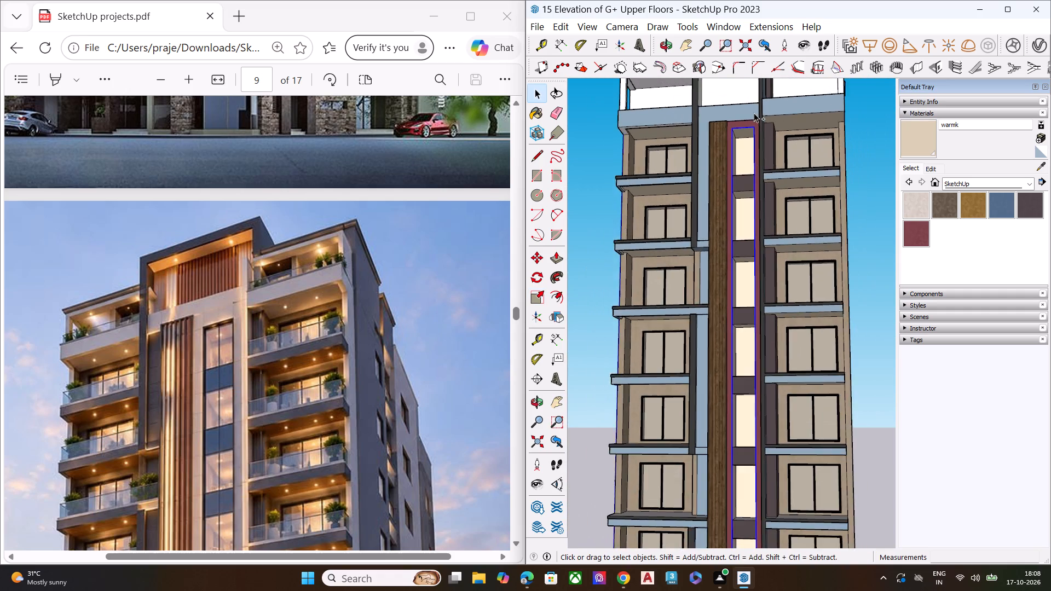
scroll(754, 113, "down", 7, "ctrl")
scroll(761, 233, "up", 2, "ctrl")
scroll(757, 288, "down", 1, "ctrl")
scroll(756, 302, "up", 7, "ctrl")
scroll(710, 544, "up", 8, "ctrl")
scroll(765, 462, "up", 3, "ctrl")
scroll(765, 462, "down", 1, "ctrl")
scroll(765, 462, "up", 2, "ctrl")
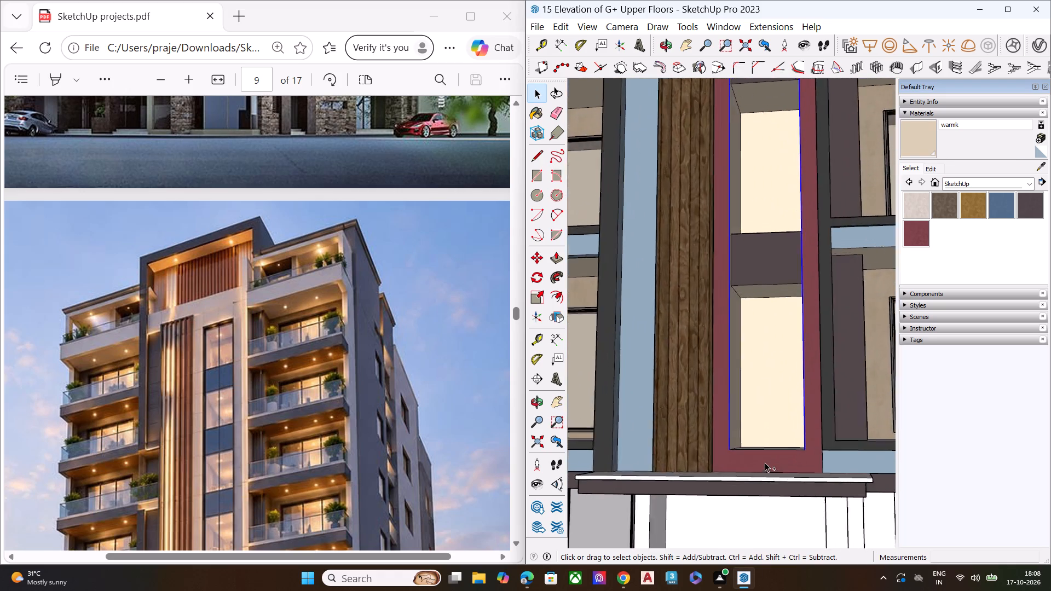
scroll(765, 462, "up", 4, "ctrl")
scroll(757, 456, "down", 1, "ctrl")
scroll(757, 456, "up", 5, "ctrl")
left_click(760, 437, "ctrl")
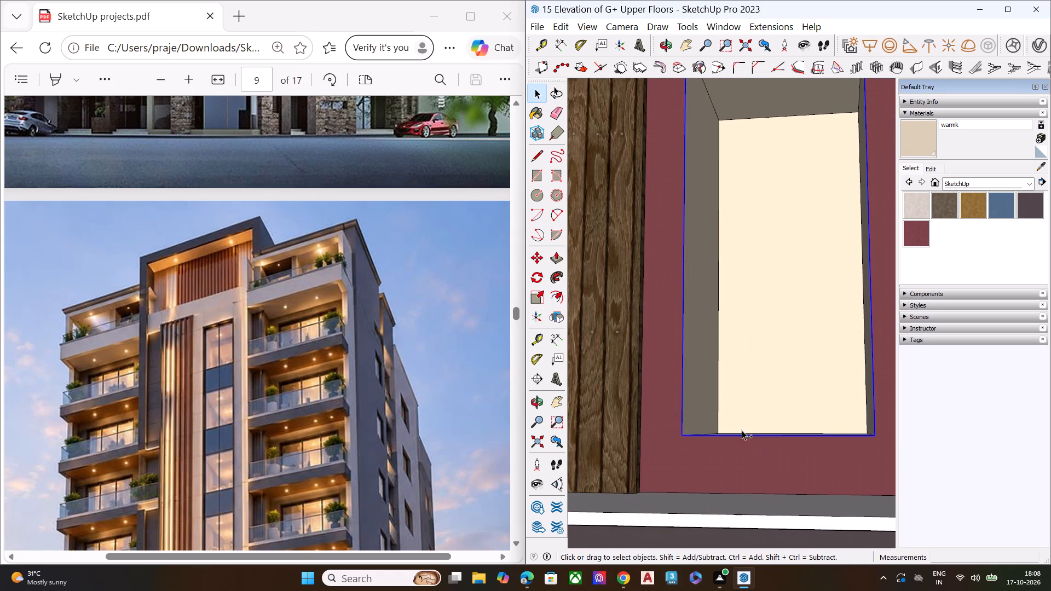
scroll(723, 418, "down", 5)
key("m")
left_click(700, 430)
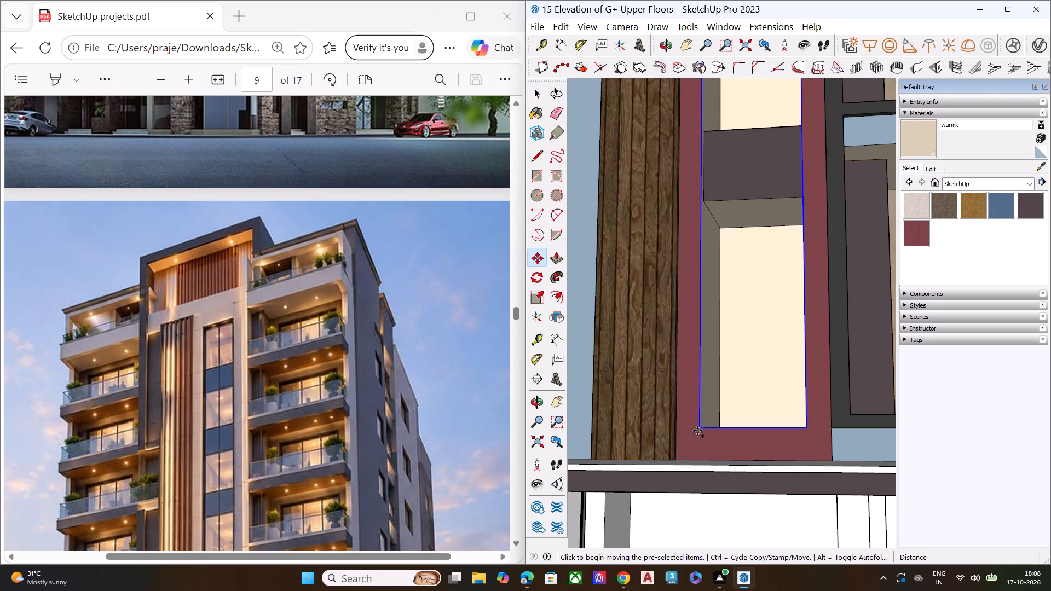
scroll(620, 416, "down", 1)
scroll(619, 416, "up", 1)
scroll(615, 418, "down", 10)
scroll(603, 398, "up", 2)
scroll(603, 398, "down", 7)
scroll(584, 393, "up", 1)
scroll(584, 394, "down", 1)
scroll(581, 395, "up", 2)
scroll(581, 395, "down", 2)
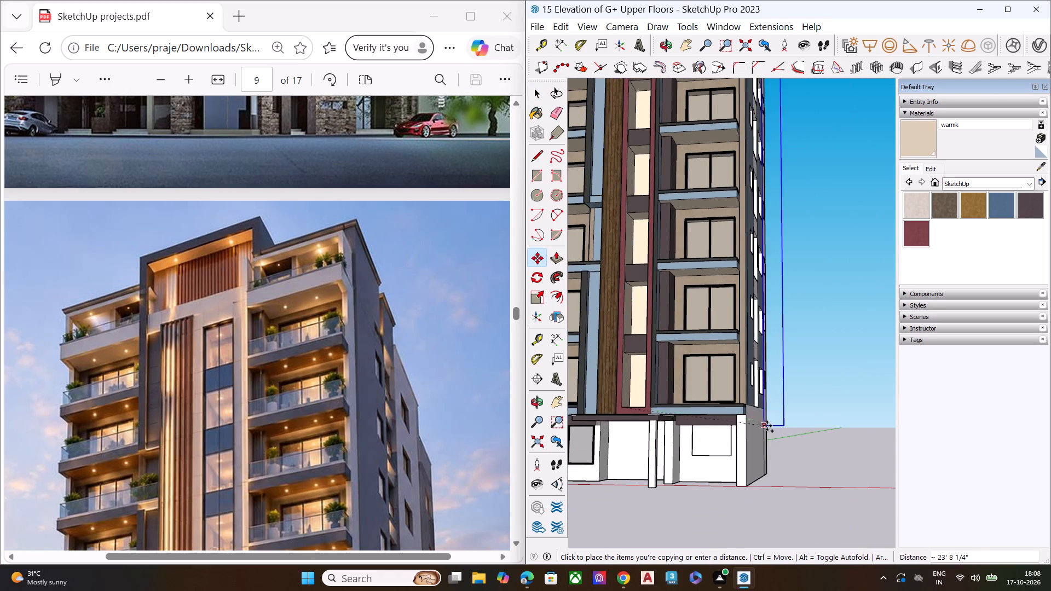
scroll(766, 426, "down", 10)
left_click(806, 421)
key("space")
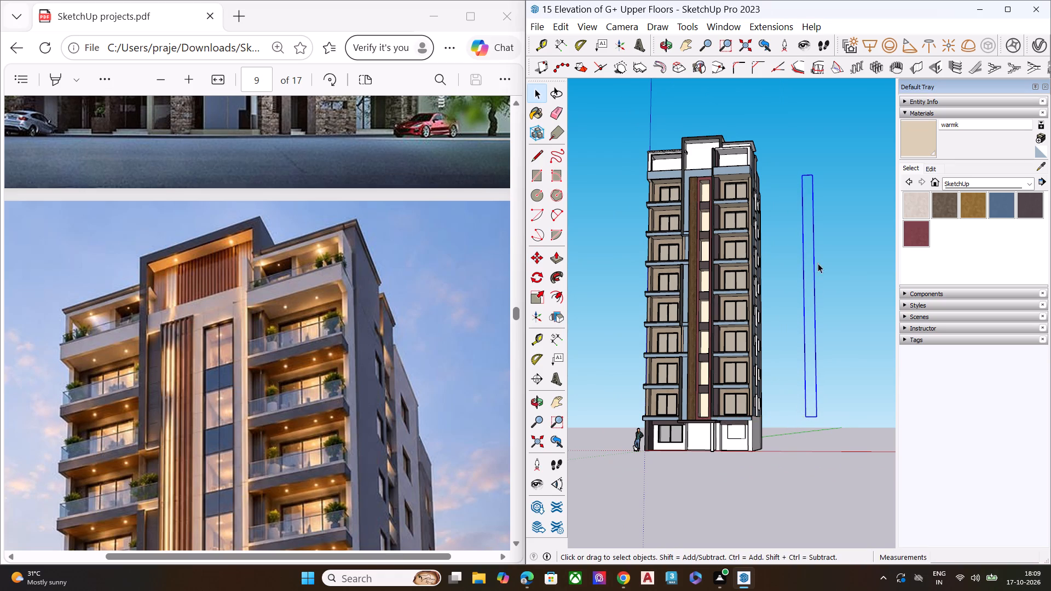
Draw a vertical centre line about 58' 4" long through the copied outline, from its top edge's midpoint to its bottom edge's midpoint.
scroll(821, 240, "up", 3)
middle_click_drag(821, 256, 812, 351)
scroll(807, 145, "up", 1)
scroll(807, 145, "down", 2)
scroll(807, 145, "up", 7)
scroll(796, 174, "down", 1)
scroll(796, 175, "up", 3)
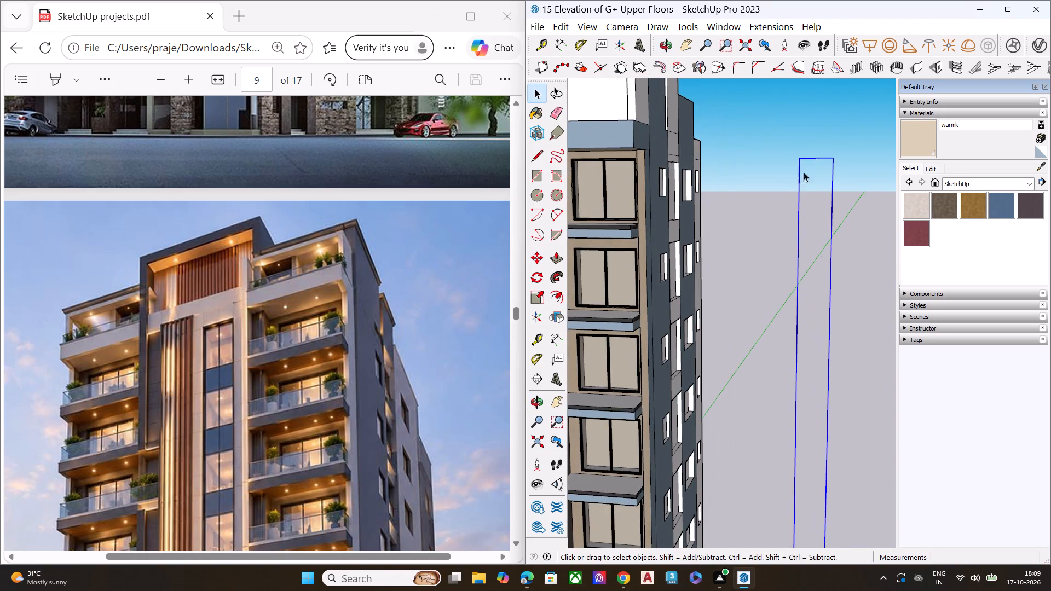
scroll(814, 163, "up", 1)
scroll(753, 175, "down", 1)
left_click(844, 186)
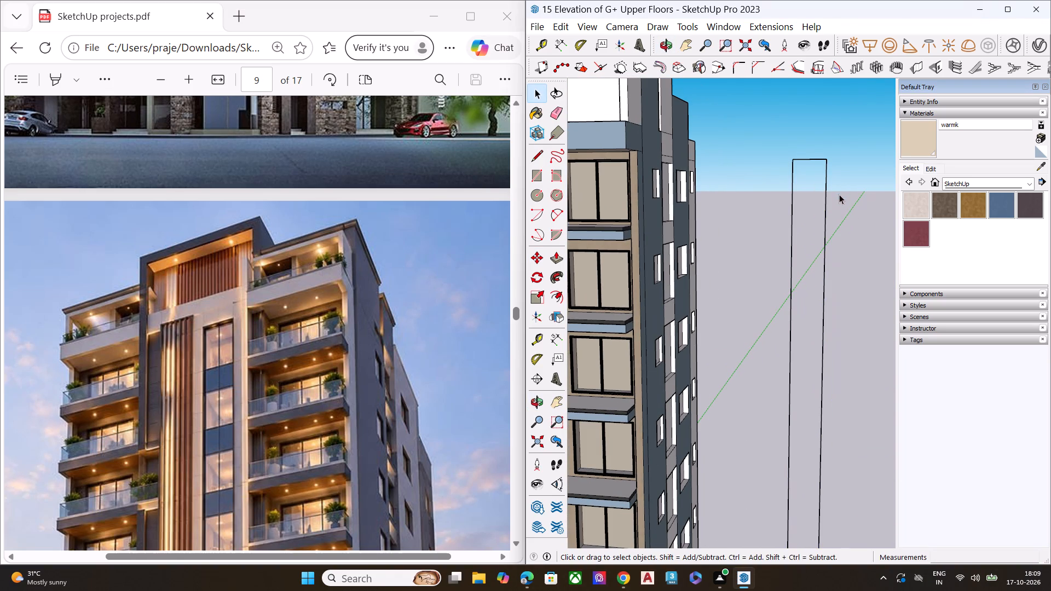
key("l")
left_click(809, 160)
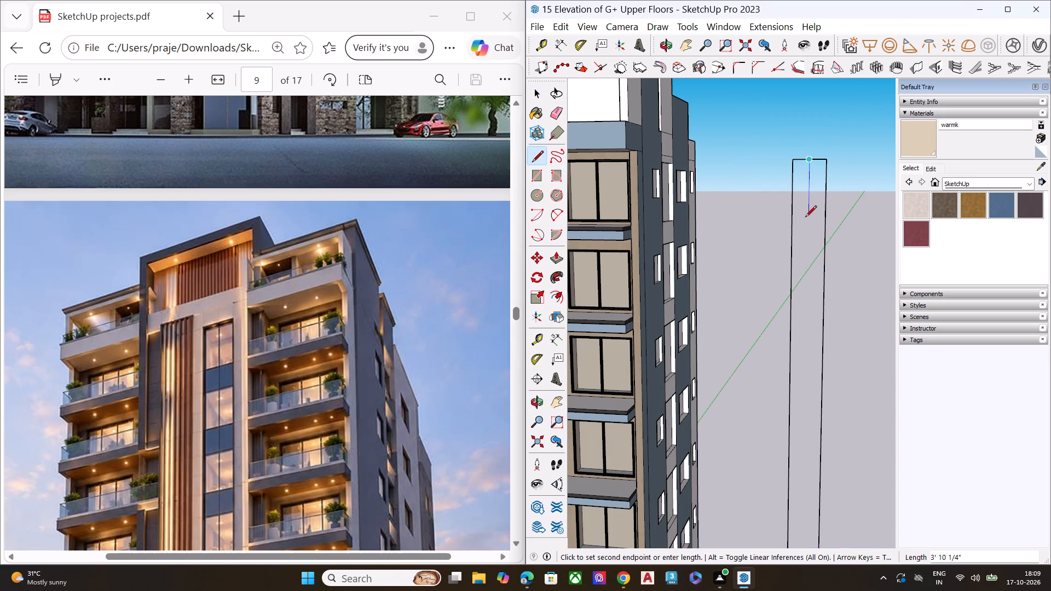
scroll(804, 223, "down", 12)
scroll(800, 349, "up", 1)
scroll(800, 356, "down", 5)
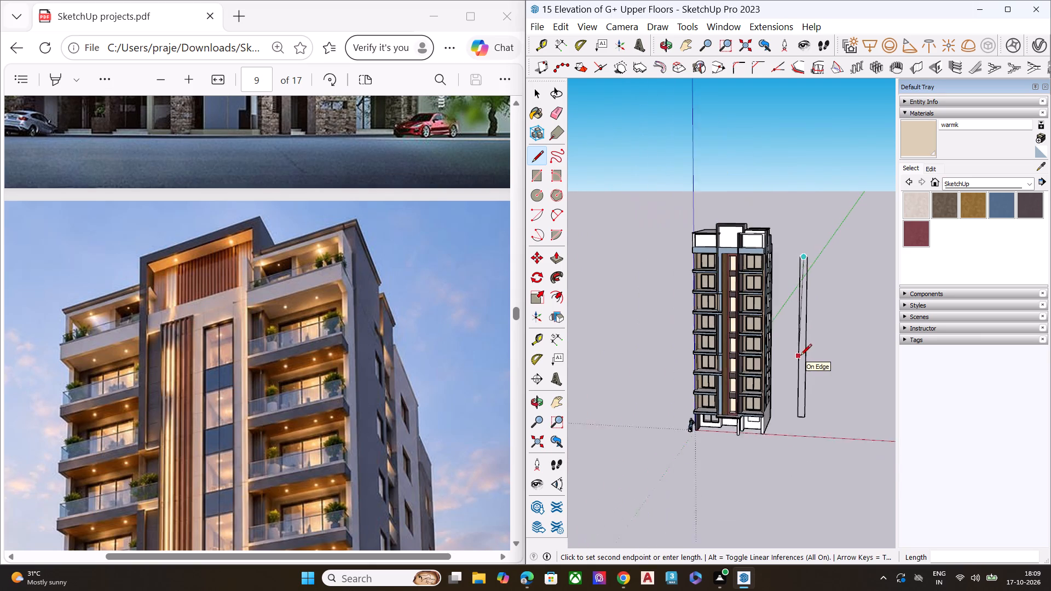
scroll(800, 356, "down", 2)
scroll(802, 408, "up", 12)
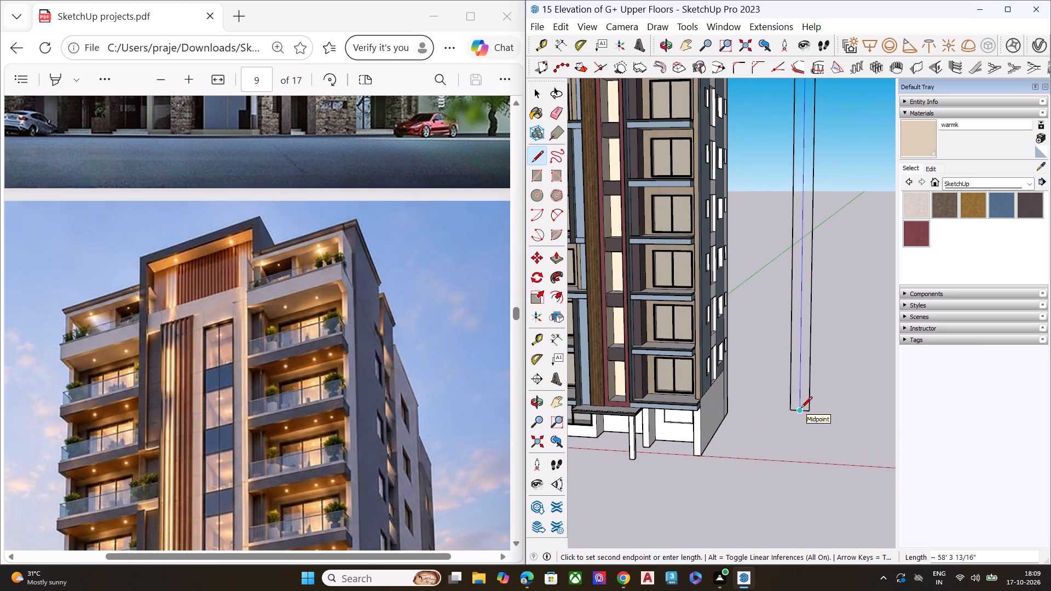
left_click(801, 409)
key("space")
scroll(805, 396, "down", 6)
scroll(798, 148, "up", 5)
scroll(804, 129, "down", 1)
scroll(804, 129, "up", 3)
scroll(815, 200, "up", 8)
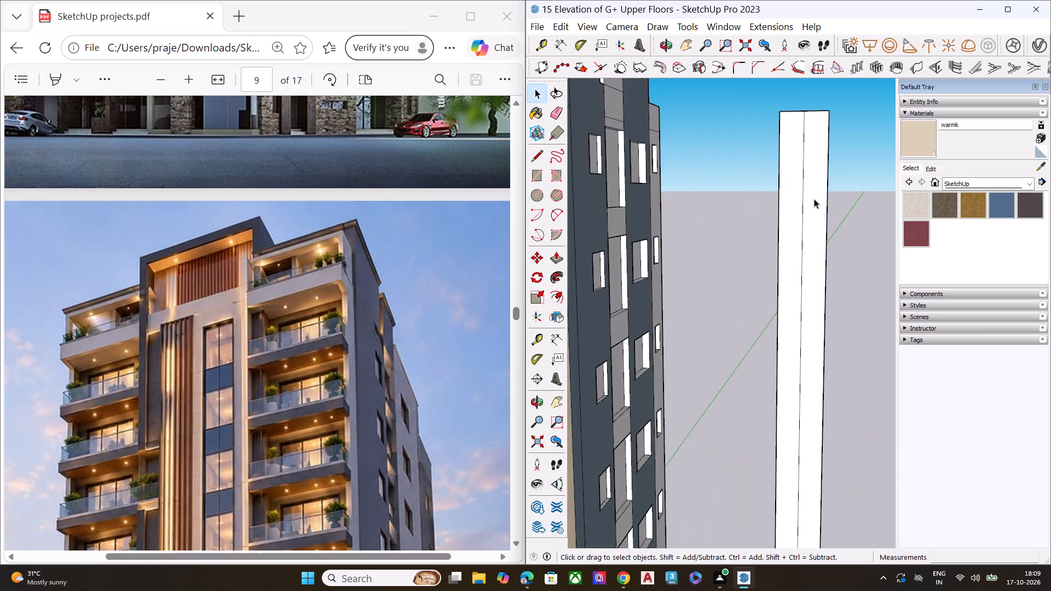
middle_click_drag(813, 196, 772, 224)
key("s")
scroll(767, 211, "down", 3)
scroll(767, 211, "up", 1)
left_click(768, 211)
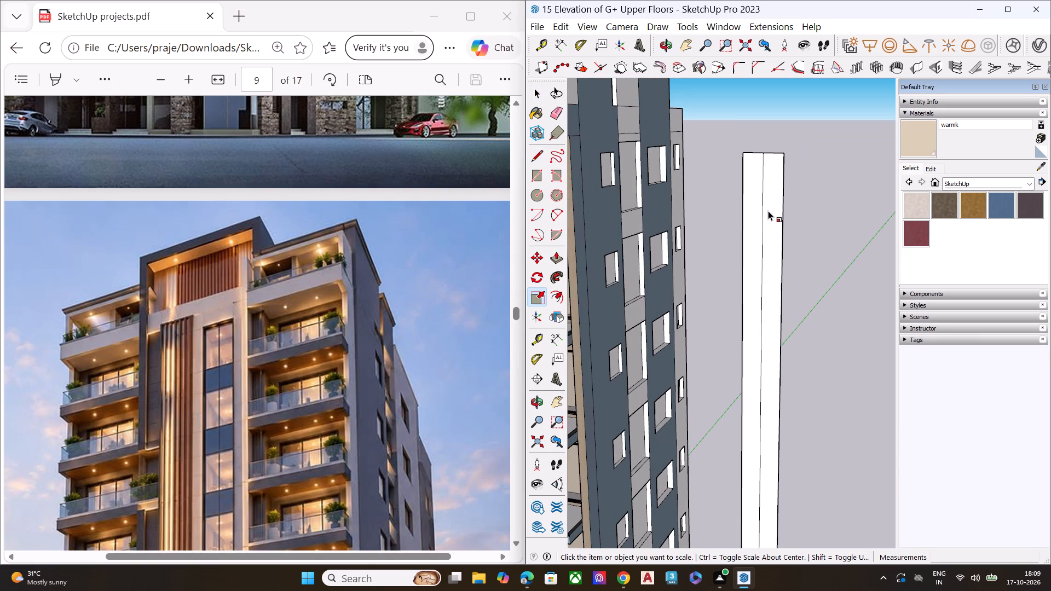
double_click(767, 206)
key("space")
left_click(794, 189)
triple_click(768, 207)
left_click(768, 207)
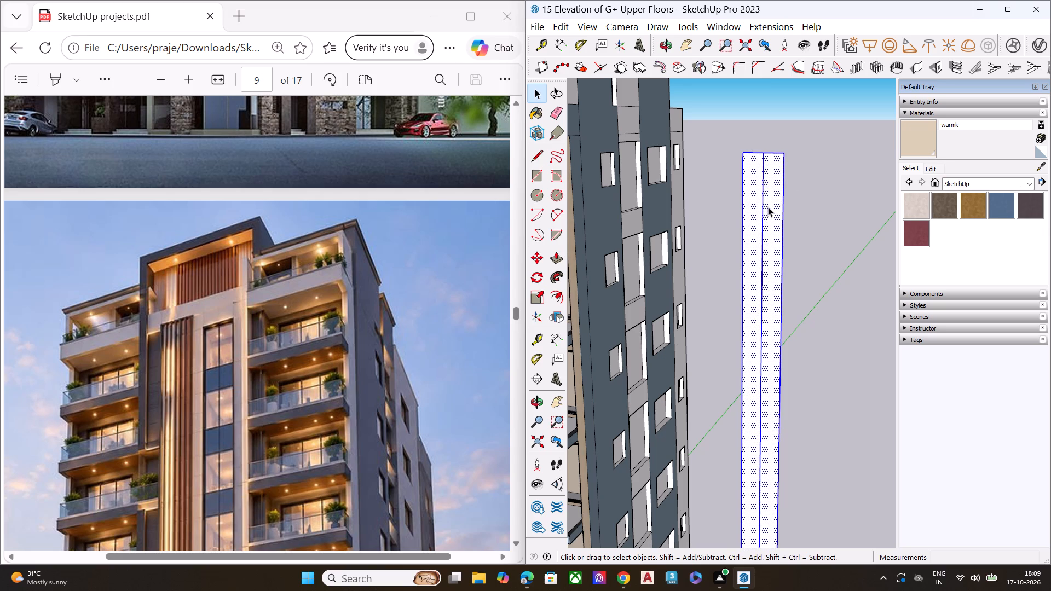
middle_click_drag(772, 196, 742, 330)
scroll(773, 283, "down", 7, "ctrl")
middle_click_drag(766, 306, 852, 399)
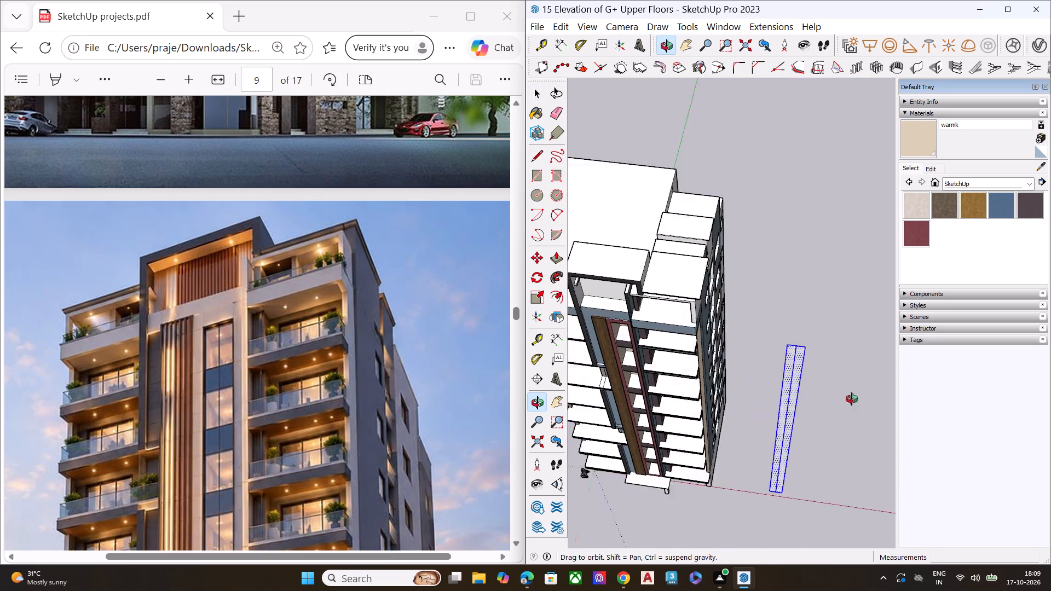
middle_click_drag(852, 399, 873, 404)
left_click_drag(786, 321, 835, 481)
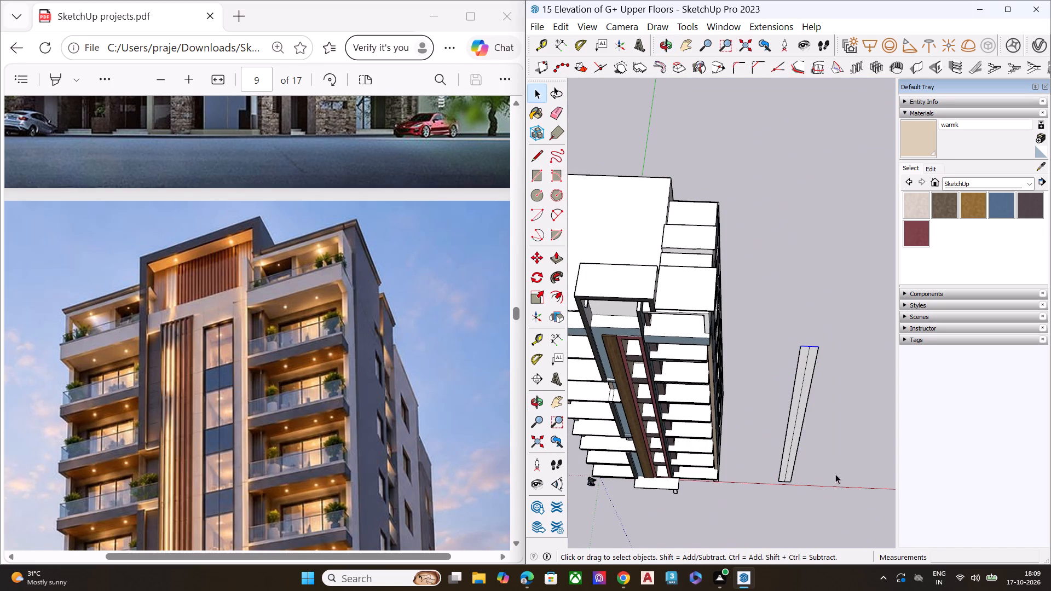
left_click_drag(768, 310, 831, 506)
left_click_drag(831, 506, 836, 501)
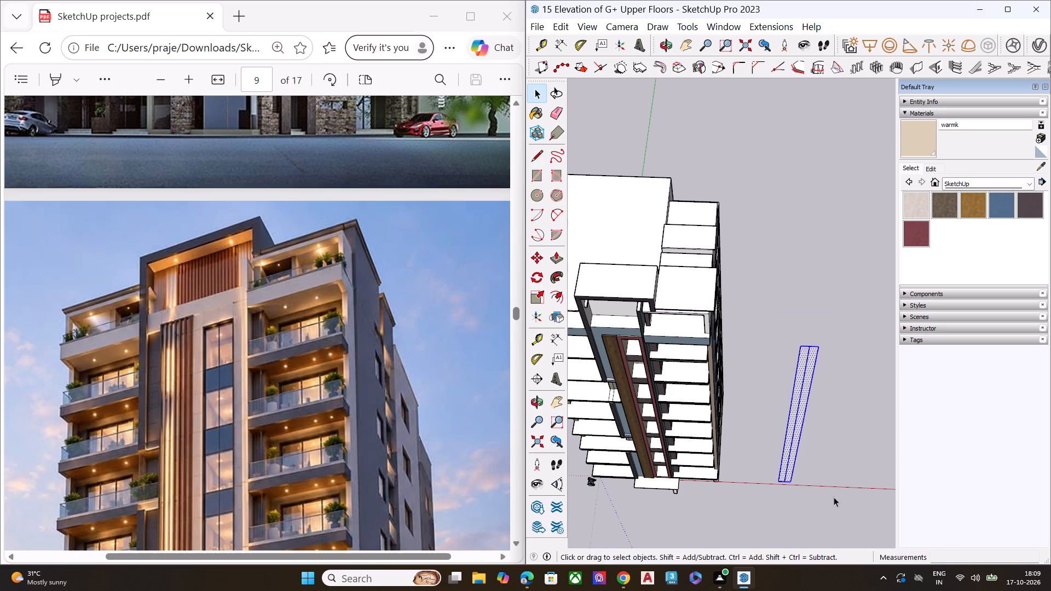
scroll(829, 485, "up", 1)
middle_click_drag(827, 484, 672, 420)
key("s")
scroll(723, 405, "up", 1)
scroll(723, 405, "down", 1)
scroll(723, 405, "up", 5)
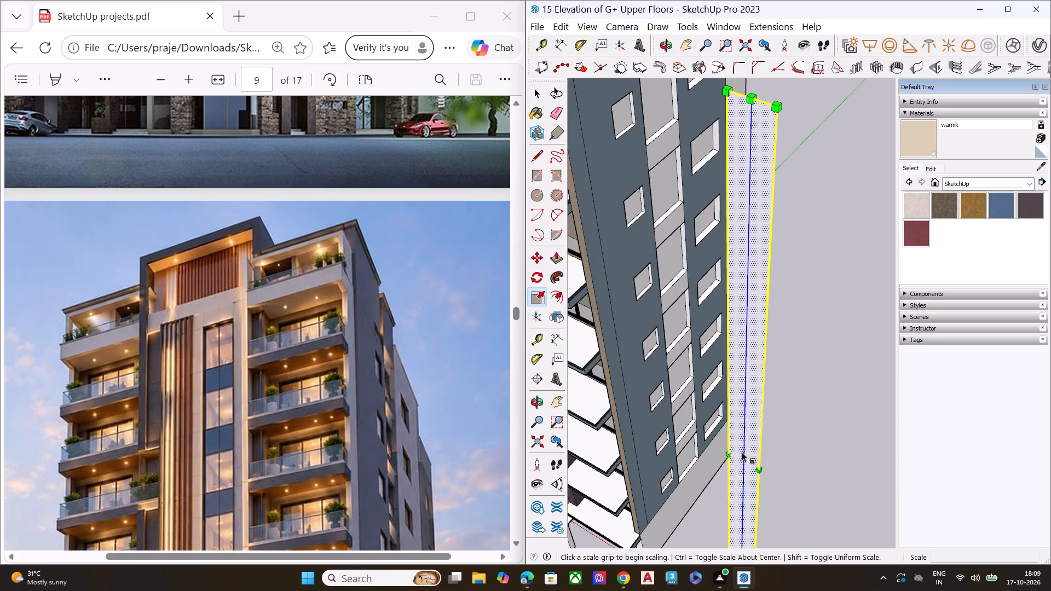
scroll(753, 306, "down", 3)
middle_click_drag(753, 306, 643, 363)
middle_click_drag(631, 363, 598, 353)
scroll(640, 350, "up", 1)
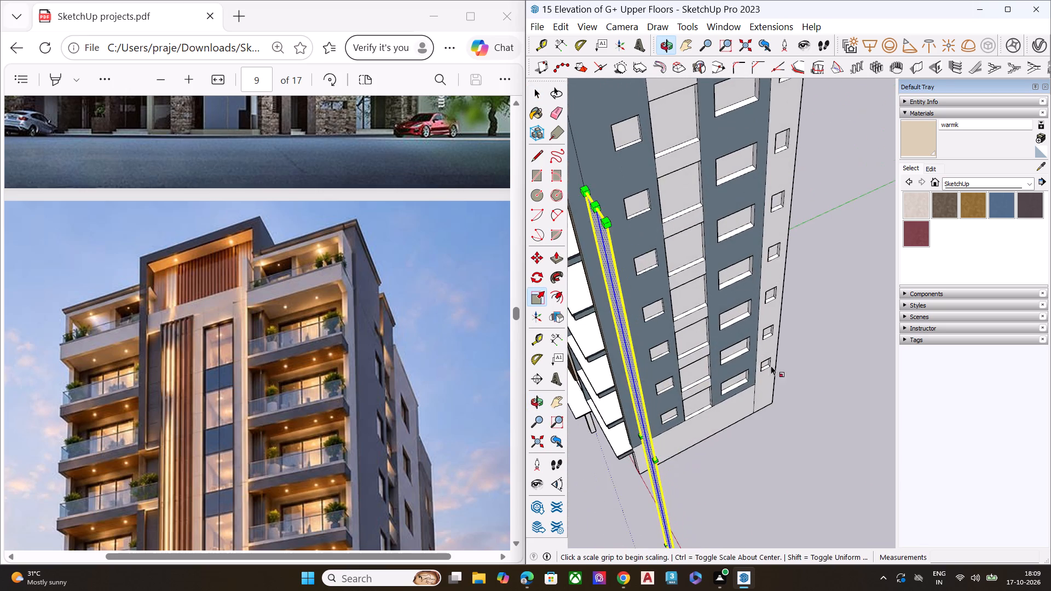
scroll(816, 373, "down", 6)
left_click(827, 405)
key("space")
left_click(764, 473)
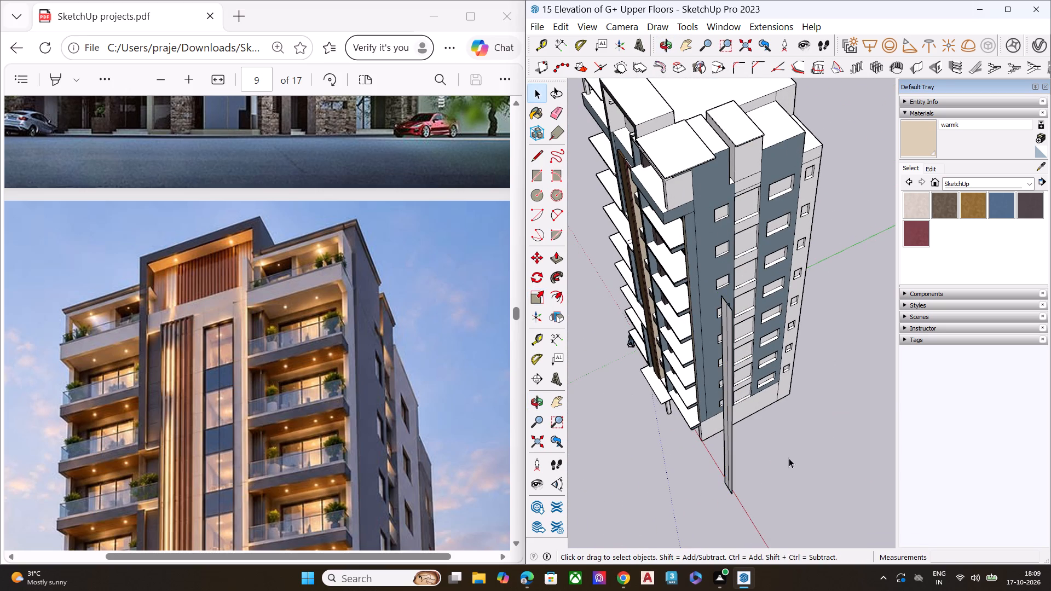
Group the two-part strip beside the tower, including its faces, outline and centre line.
middle_click_drag(789, 458, 642, 443)
middle_click_drag(659, 322, 548, 303)
scroll(579, 267, "up", 9)
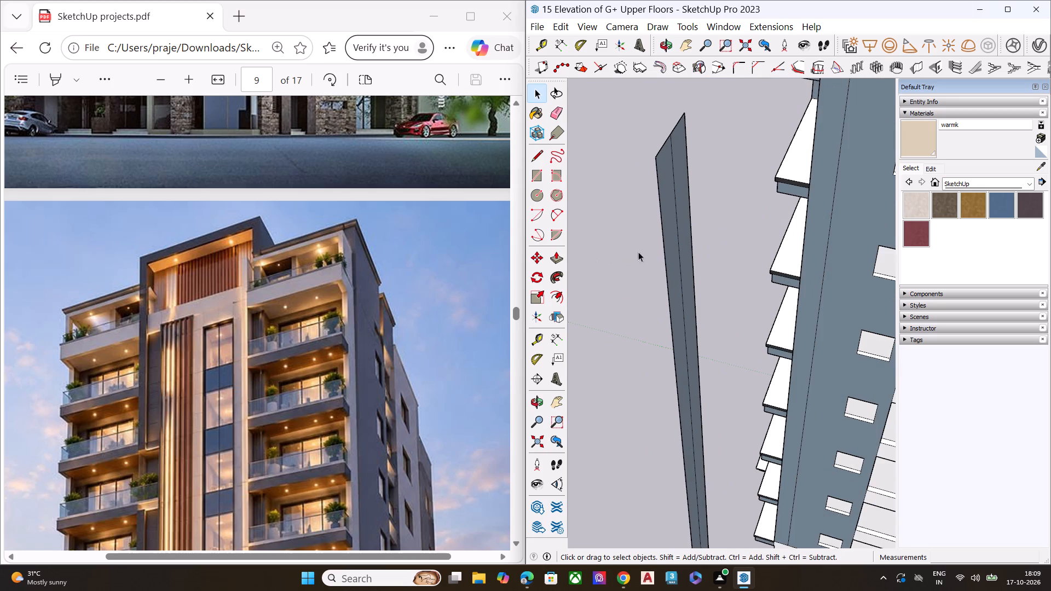
double_click(671, 236)
double_click(684, 230, "ctrl")
right_click(683, 231, "ctrl")
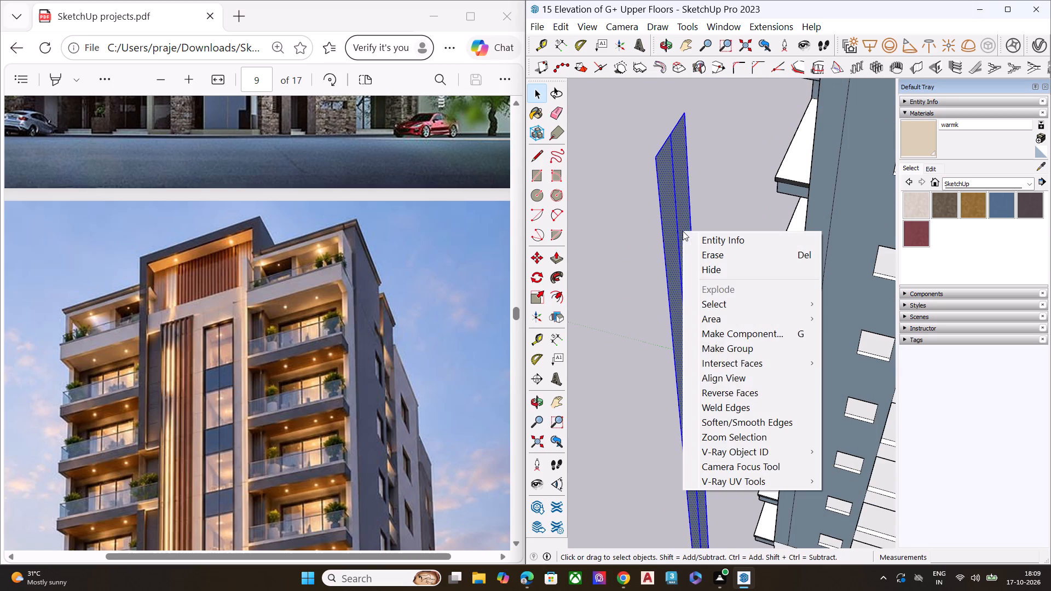
left_click(713, 346)
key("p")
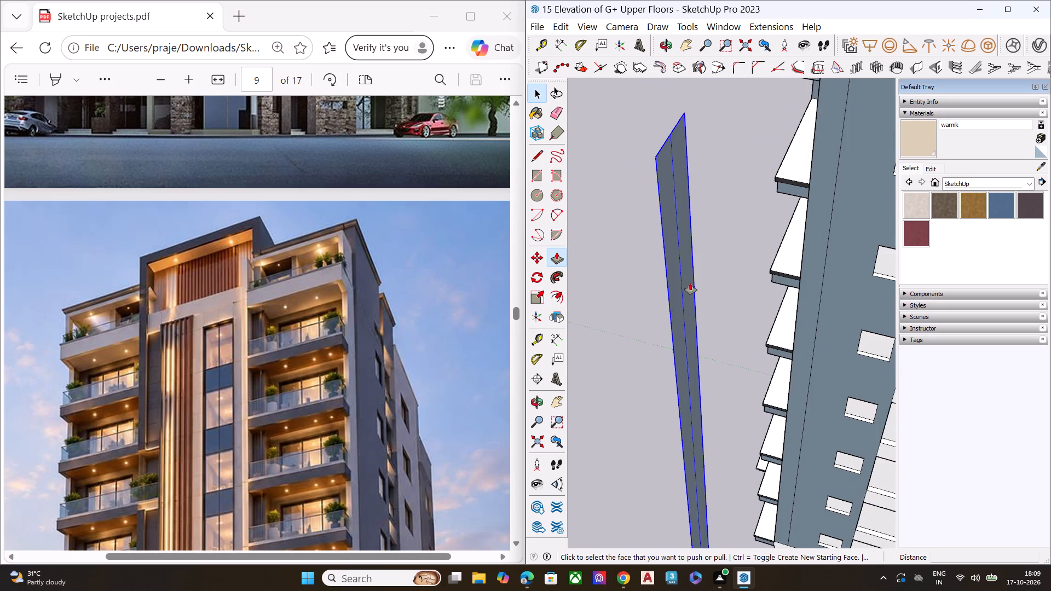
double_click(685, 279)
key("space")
Open the two-part strip's group for editing and select the face and edges of the half farther from the tower.
double_click(693, 273)
left_click(691, 274)
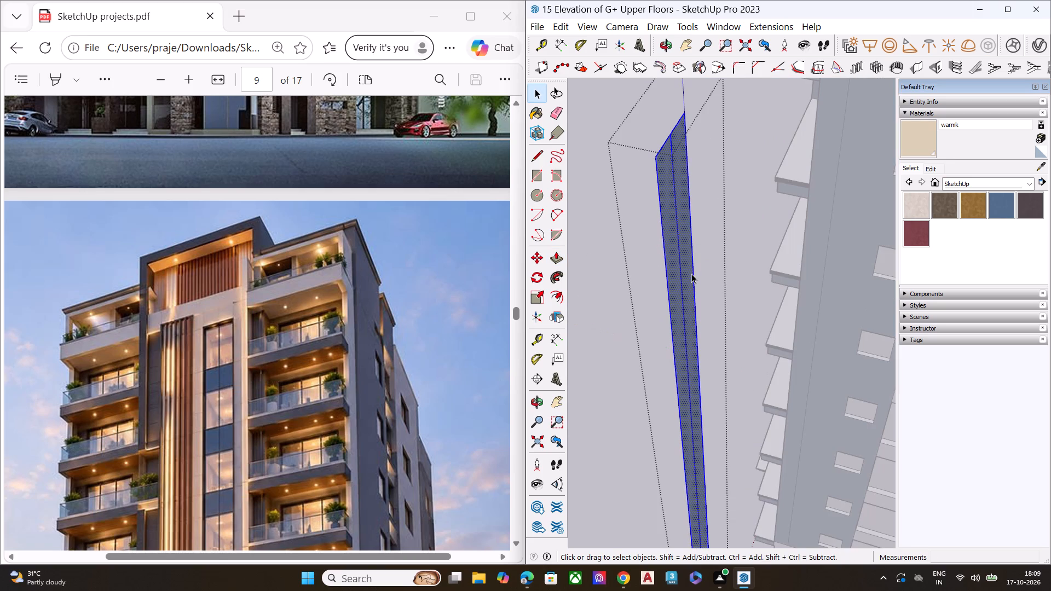
double_click(691, 274)
right_click(691, 274)
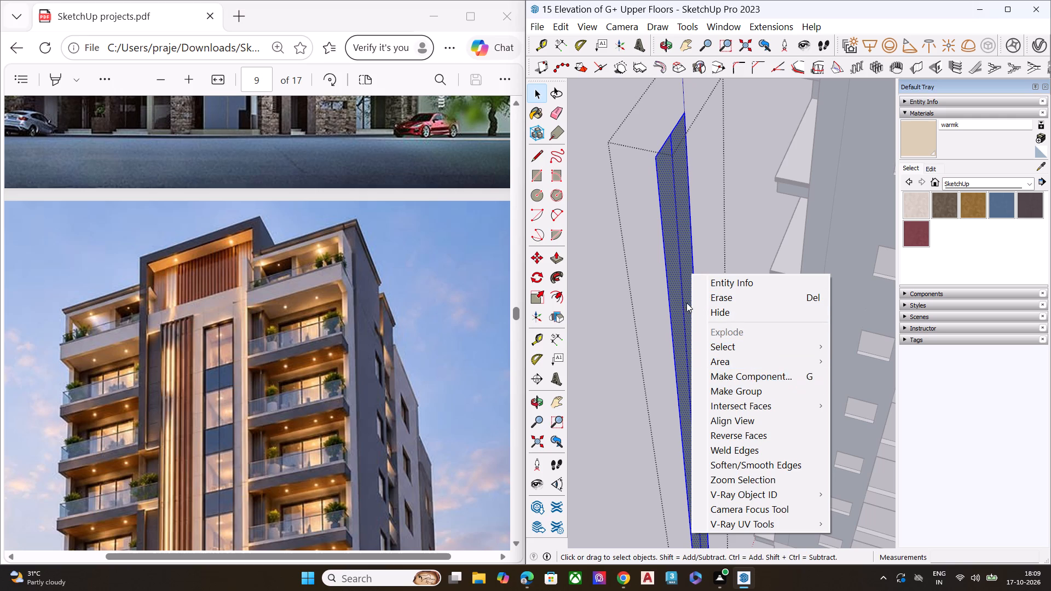
left_click(667, 282)
triple_click(673, 275)
double_click(673, 274)
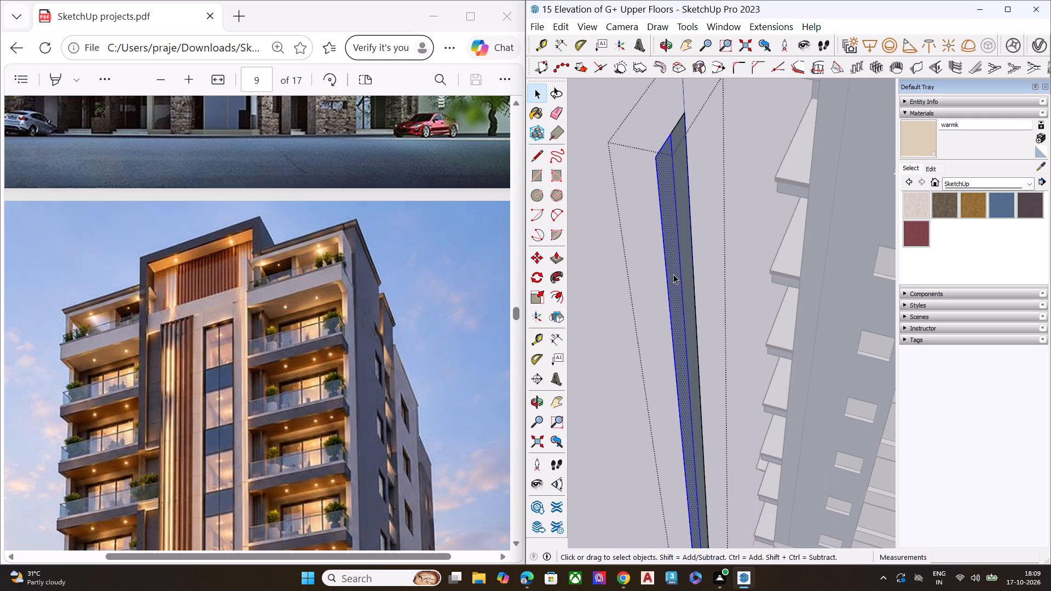
left_click(673, 274)
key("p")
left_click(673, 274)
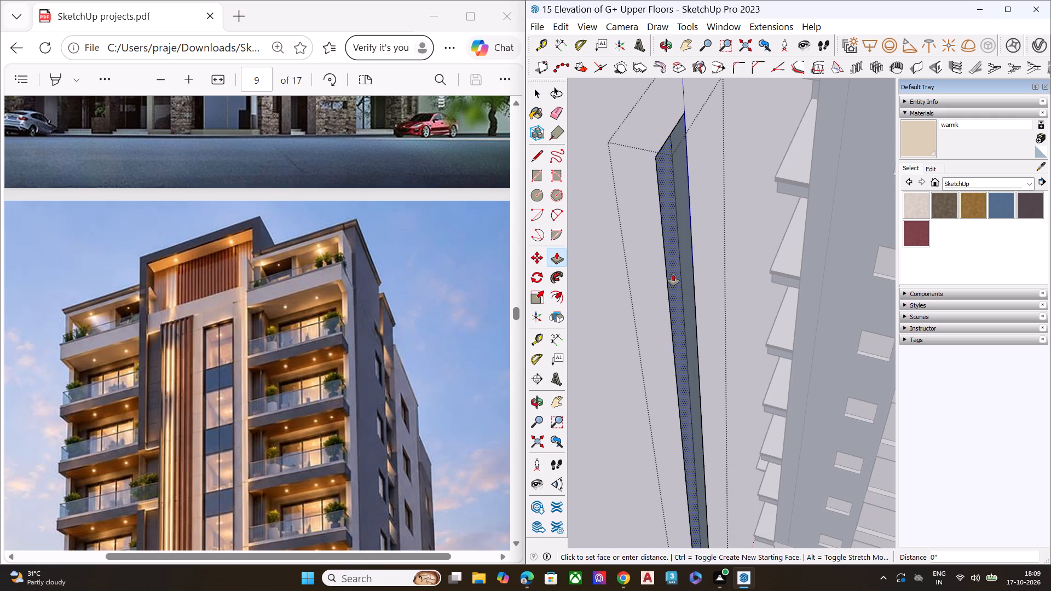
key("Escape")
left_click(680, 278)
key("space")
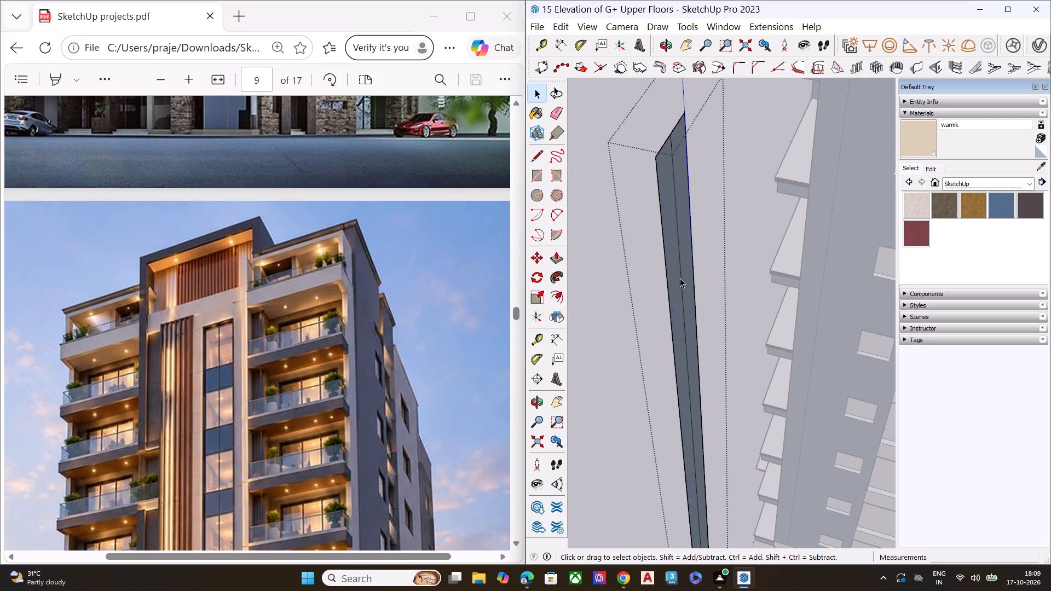
Make the strip half farther from the tower its own group, including its face and bounding edges.
double_click(680, 278)
double_click(678, 279)
right_click(676, 280)
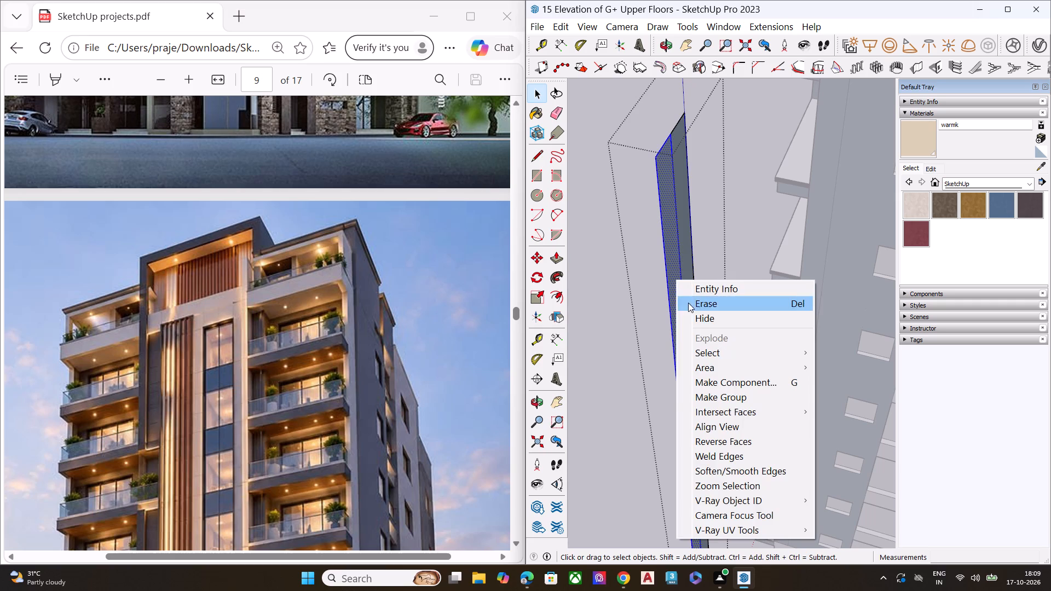
left_click(714, 394)
Open the group of the strip half farther from the tower and extrude its face about 11/16".
scroll(653, 232, "up", 6)
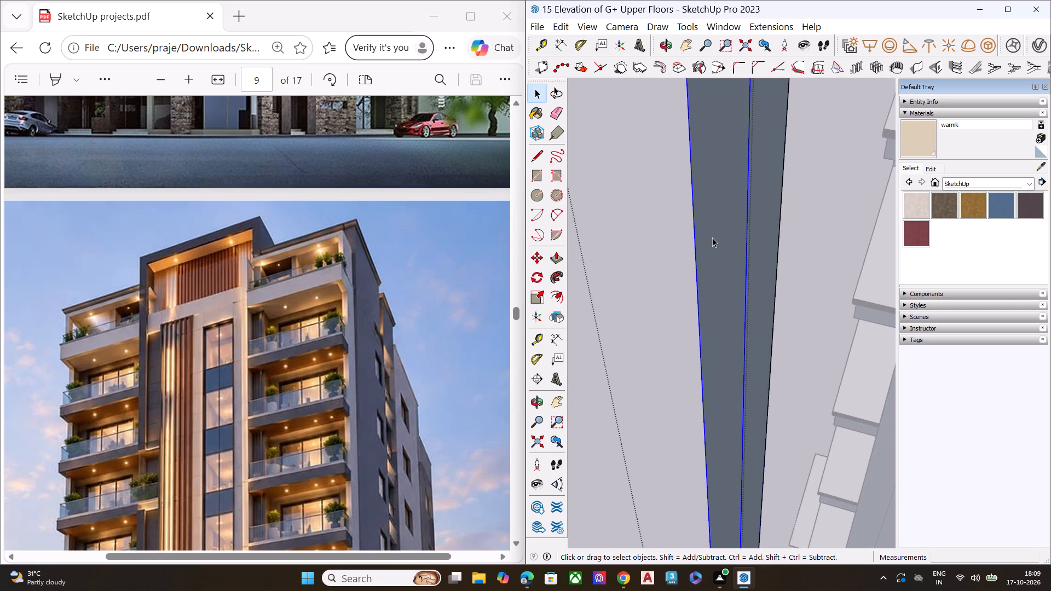
double_click(712, 237)
left_click(712, 237)
key("p")
left_click(712, 237)
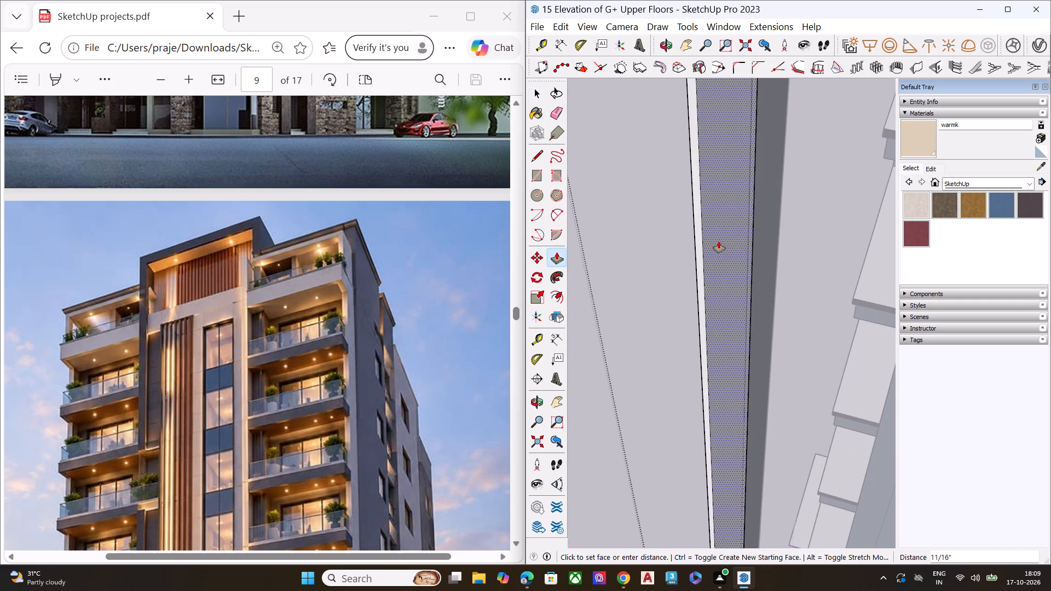
left_click(719, 242)
key("space")
Leave the extruded panel's group and make the remaining flat half of the strip, with its edges, a separate group.
middle_click_drag(741, 242, 631, 304)
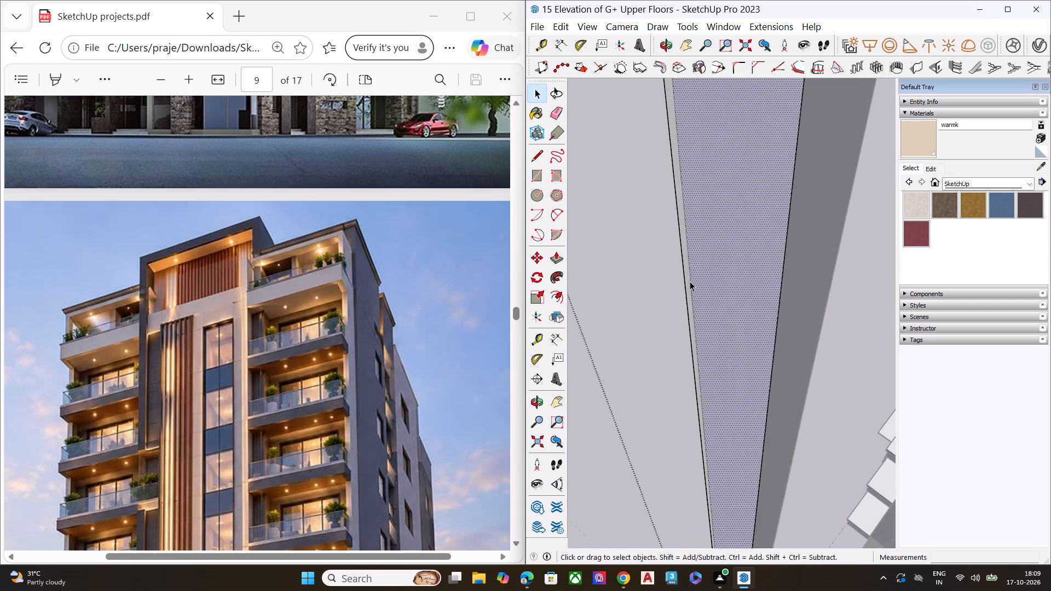
scroll(679, 281, "down", 7)
scroll(704, 249, "up", 1)
scroll(705, 247, "down", 3)
scroll(705, 247, "up", 7)
key("space")
double_click(692, 196)
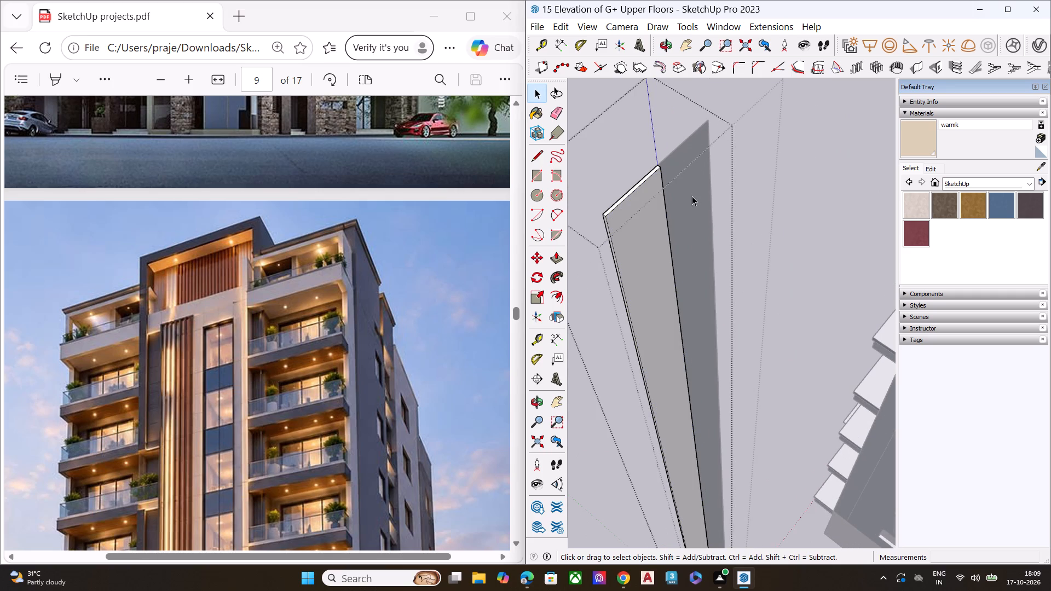
left_click(692, 196)
double_click(692, 196)
key("space")
left_click(784, 194)
scroll(699, 181, "up", 3)
scroll(698, 181, "down", 1)
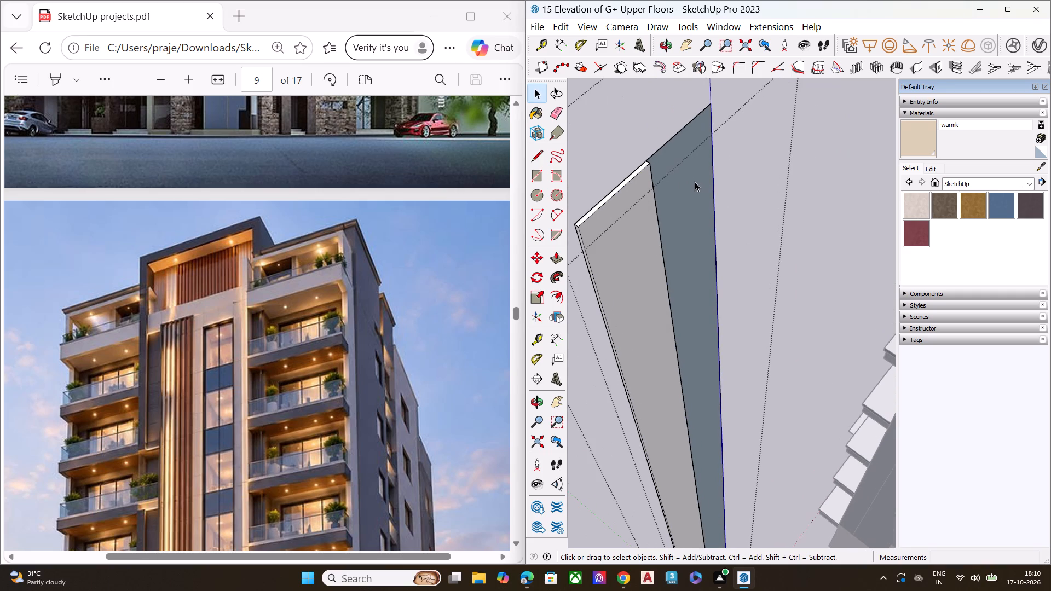
triple_click(693, 182)
right_click(693, 182)
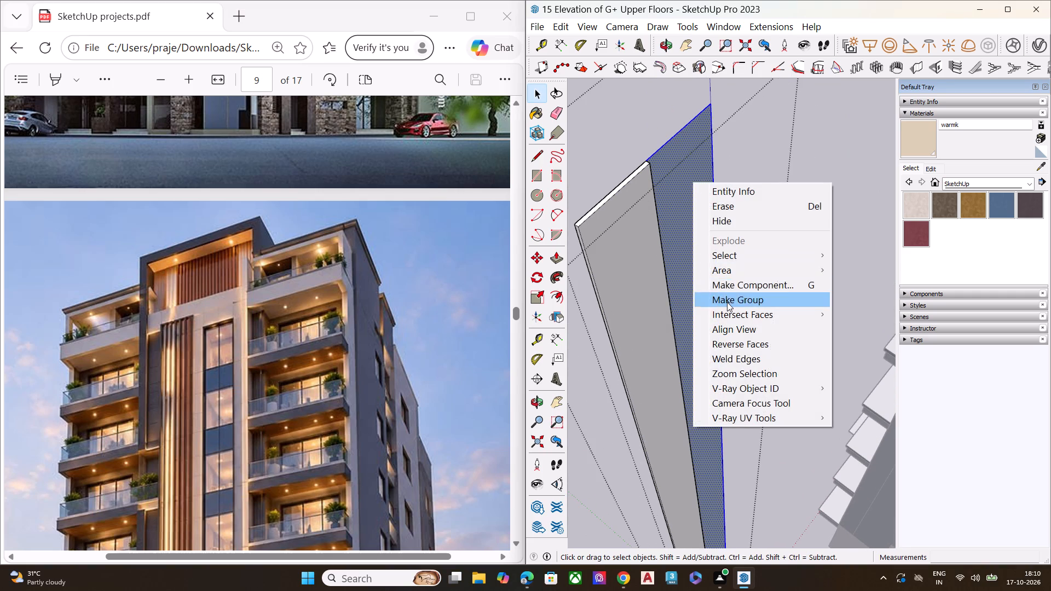
left_click(727, 302)
Open the flat half's group and extrude its face about 3/4" to match the thickness of the neighbouring panel.
double_click(691, 234)
left_click(691, 227)
key("p")
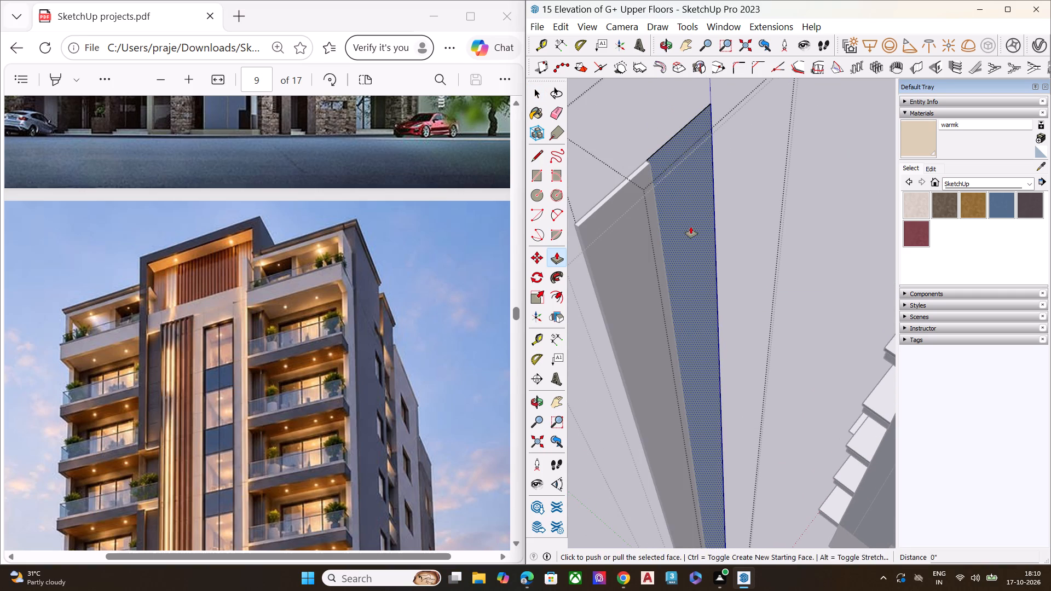
left_click(691, 227)
left_click(652, 175)
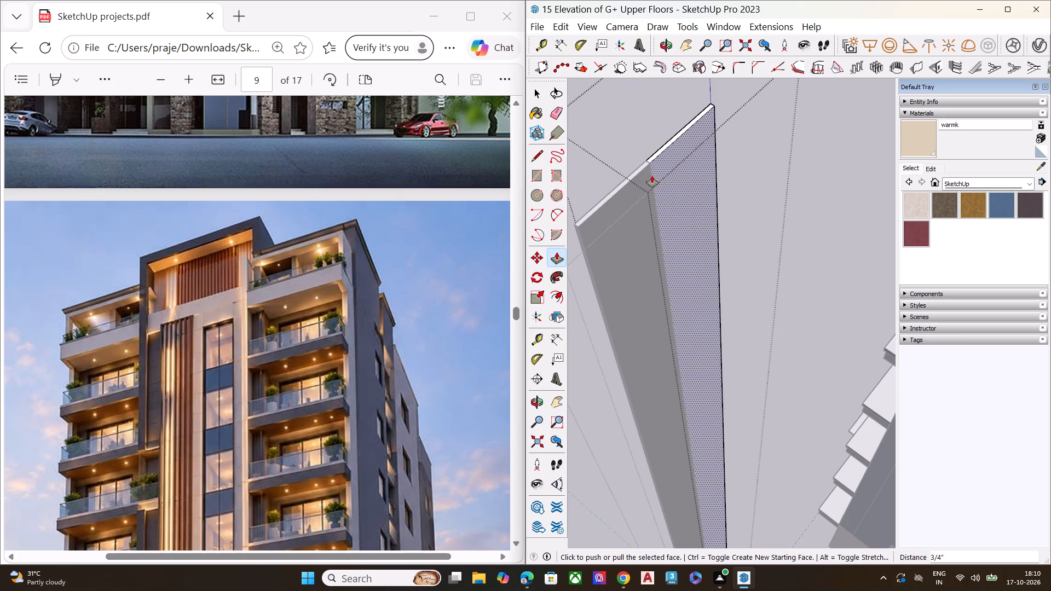
key("space")
left_click(765, 198)
Examine the thickened two-panel strip beside the tower from its edges, top and both broad sides.
scroll(729, 212, "down", 4)
middle_click_drag(667, 231, 899, 159)
scroll(629, 206, "down", 6)
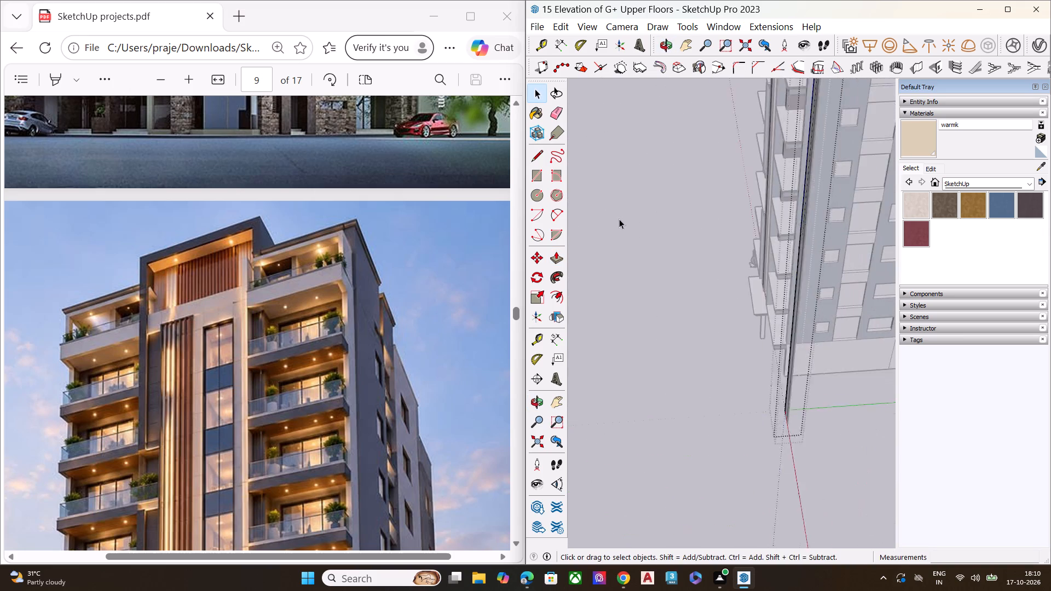
scroll(619, 219, "down", 2)
middle_click_drag(669, 299, 876, 305)
left_click(817, 404)
middle_click_drag(760, 388, 897, 381)
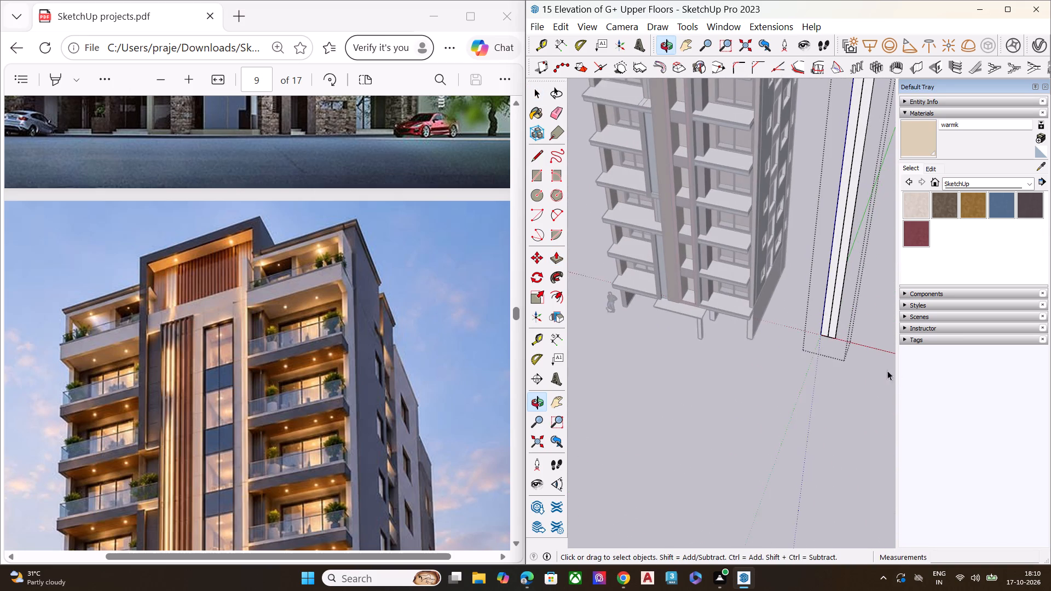
scroll(858, 360, "up", 1)
scroll(809, 336, "down", 3)
scroll(808, 339, "up", 1)
scroll(807, 341, "down", 3)
scroll(873, 202, "up", 1)
middle_click_drag(841, 206, 672, 389)
scroll(834, 370, "up", 9)
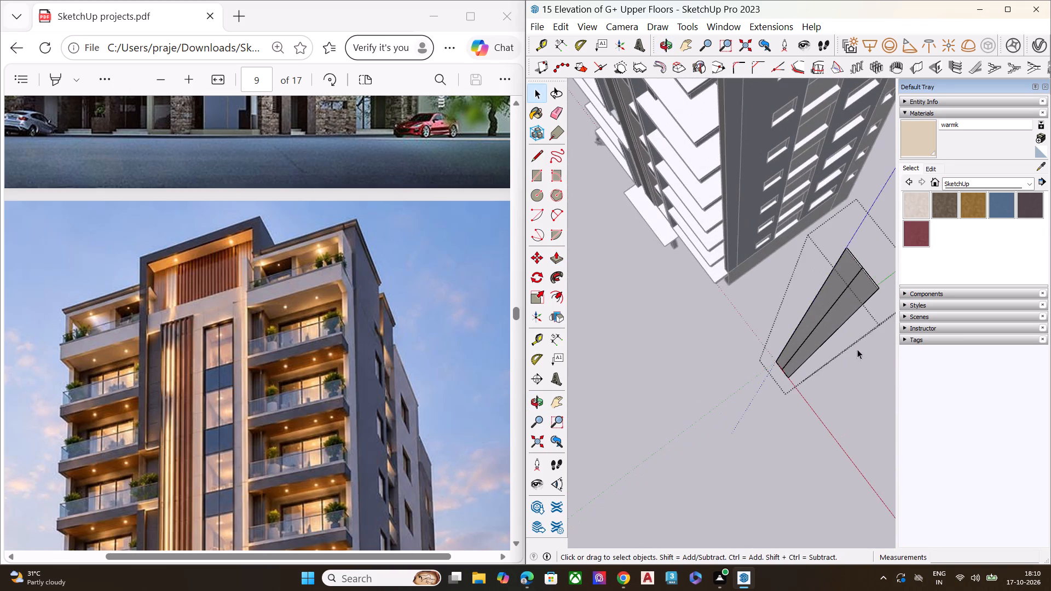
middle_click_drag(851, 321, 625, 311)
scroll(675, 316, "up", 2)
scroll(717, 332, "down", 1)
scroll(720, 335, "up", 4)
scroll(730, 340, "down", 3)
middle_click_drag(787, 338, 755, 339)
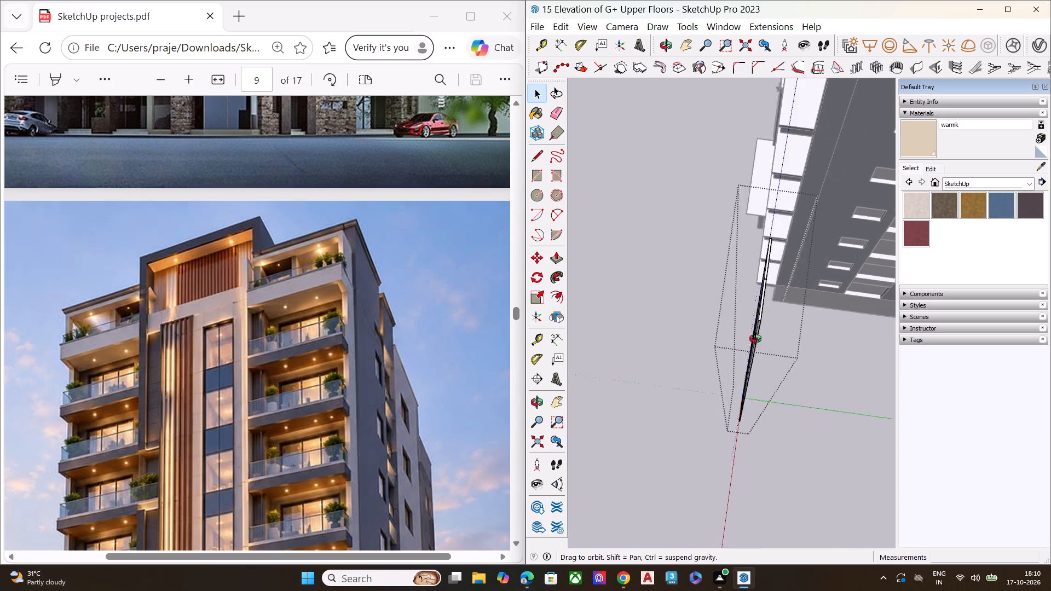
middle_click_drag(755, 339, 665, 341)
scroll(675, 334, "up", 4)
scroll(673, 311, "down", 2)
scroll(672, 310, "up", 3)
scroll(665, 311, "down", 1)
scroll(665, 311, "up", 1)
scroll(665, 311, "down", 4)
middle_click_drag(639, 321, 647, 291)
scroll(646, 274, "up", 9)
middle_click_drag(596, 258, 614, 264)
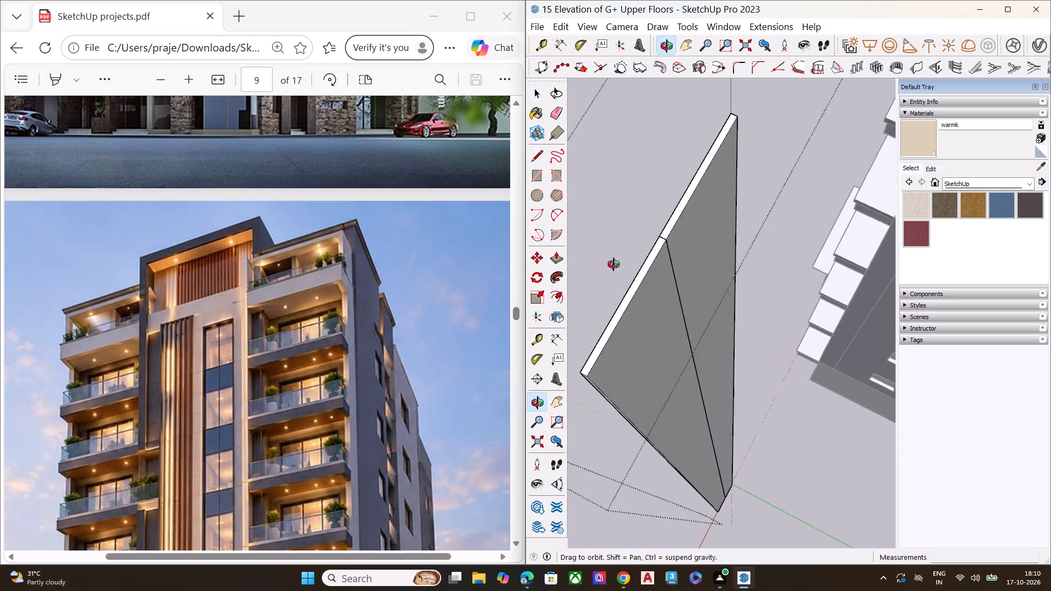
middle_click_drag(614, 264, 603, 242)
scroll(603, 247, "up", 1)
scroll(582, 263, "down", 8)
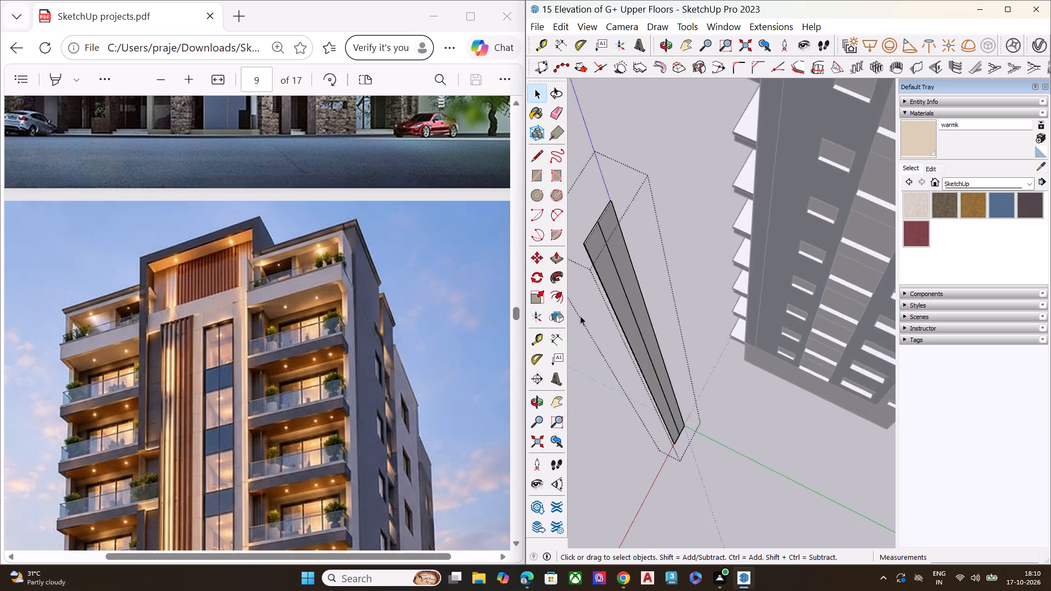
middle_click_drag(588, 310, 769, 303)
scroll(615, 279, "down", 6)
middle_click_drag(630, 305, 821, 276)
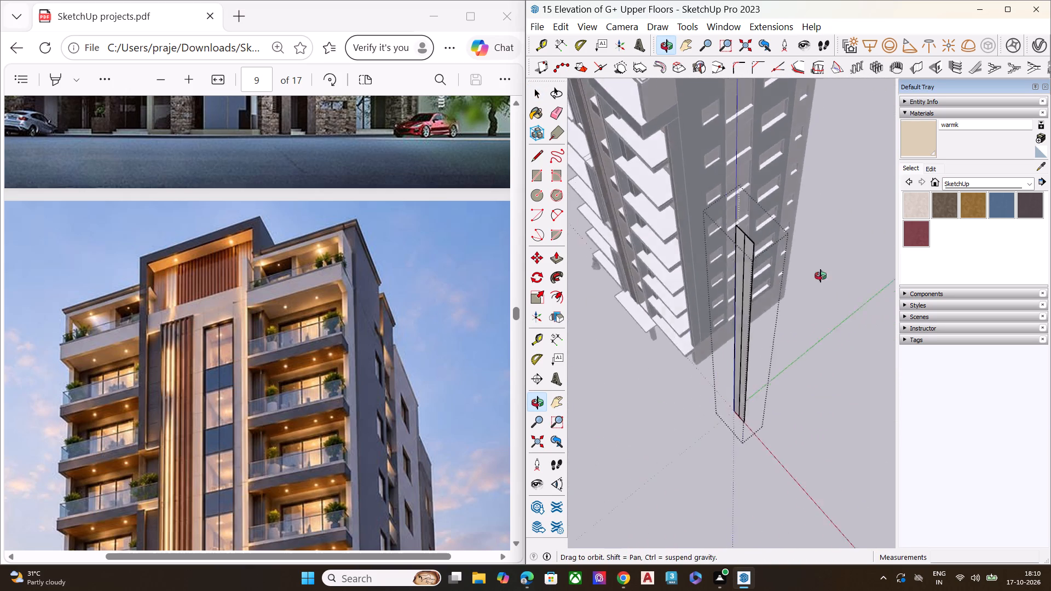
middle_click_drag(821, 276, 897, 250)
scroll(812, 223, "up", 9)
left_click(851, 184)
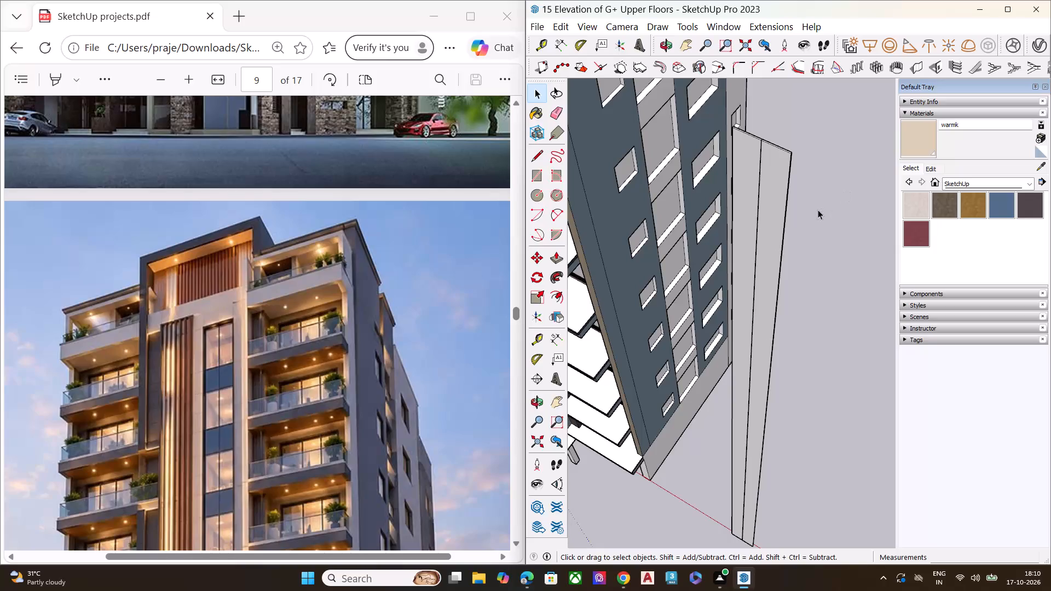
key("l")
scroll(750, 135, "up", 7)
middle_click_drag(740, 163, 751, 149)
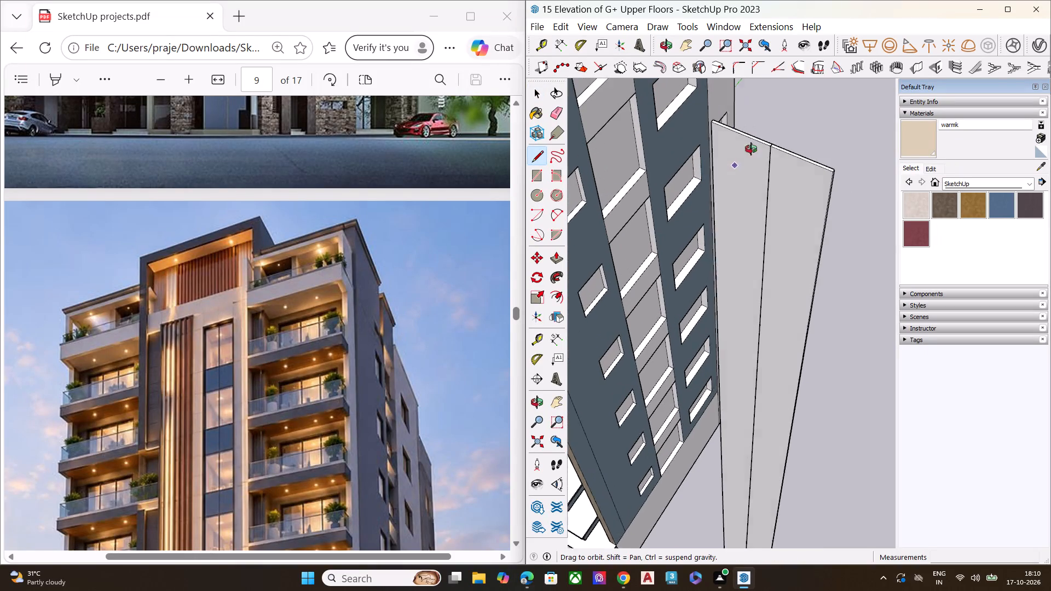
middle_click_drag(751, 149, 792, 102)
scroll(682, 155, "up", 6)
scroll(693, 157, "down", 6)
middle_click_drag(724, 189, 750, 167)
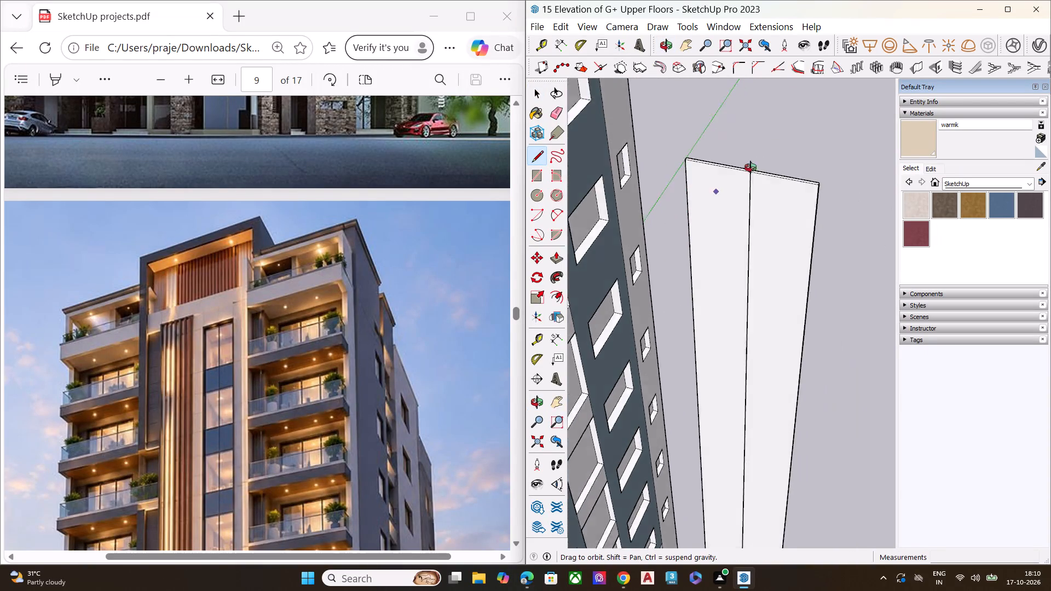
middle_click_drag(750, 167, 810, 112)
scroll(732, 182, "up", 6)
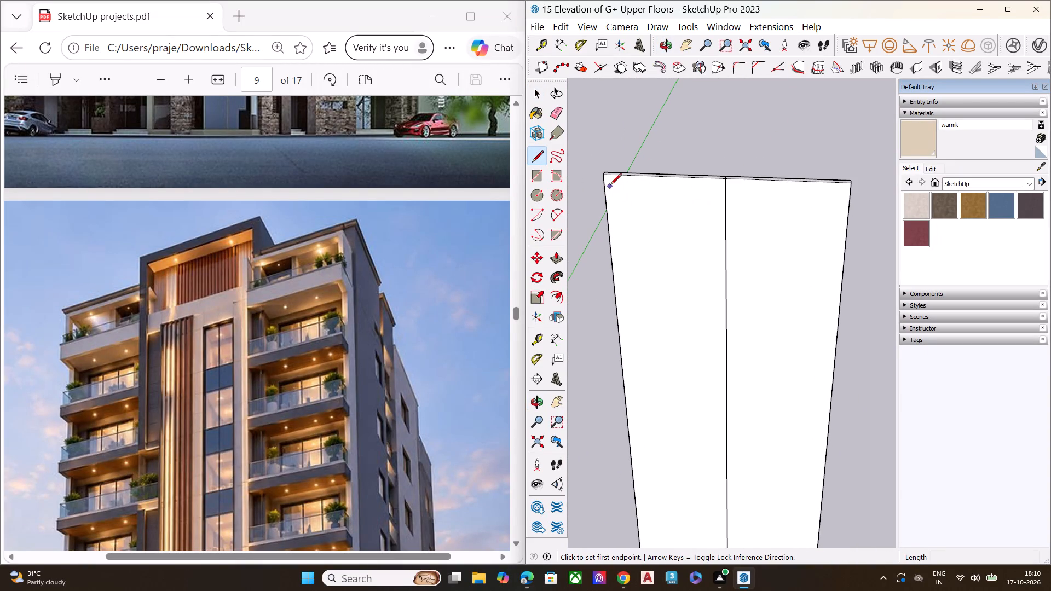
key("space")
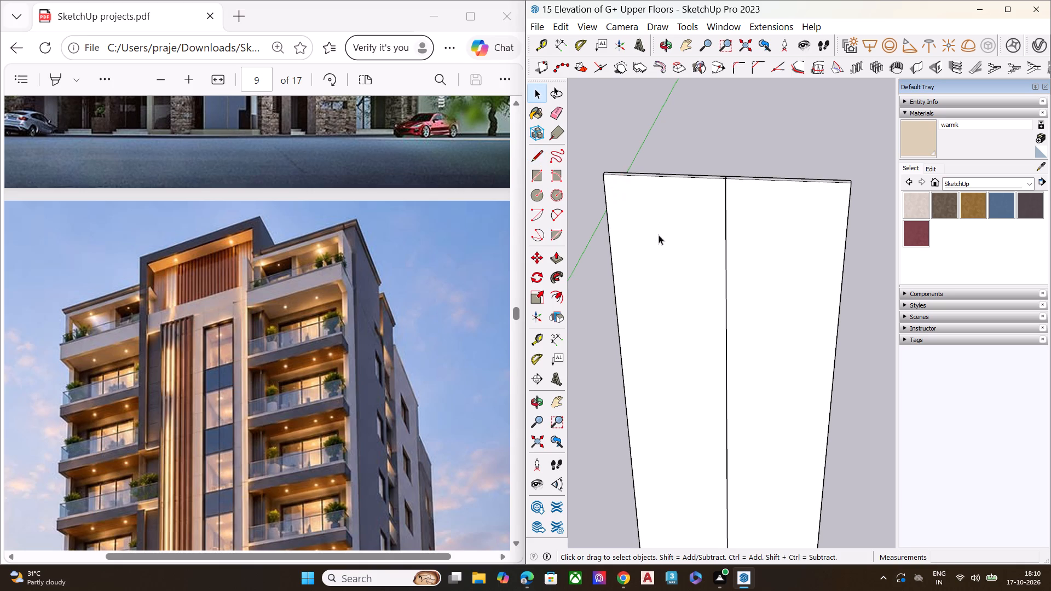
Open the strip group and the nested group of the panel nearer the tower, selecting that panel's broad face and edges.
left_click(660, 236)
double_click(660, 236)
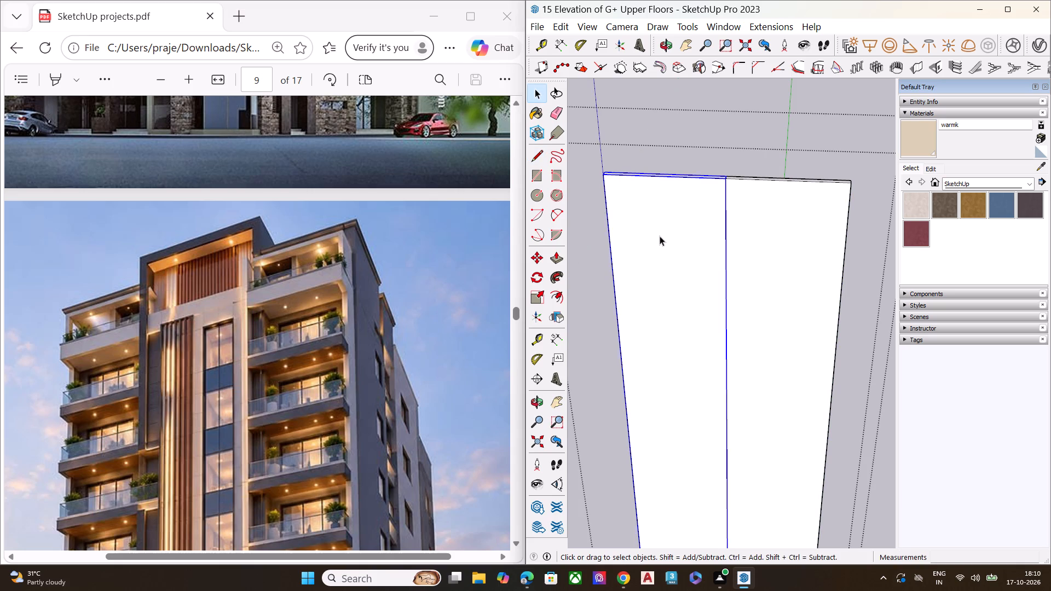
left_click(660, 236)
left_click(660, 236)
key("f")
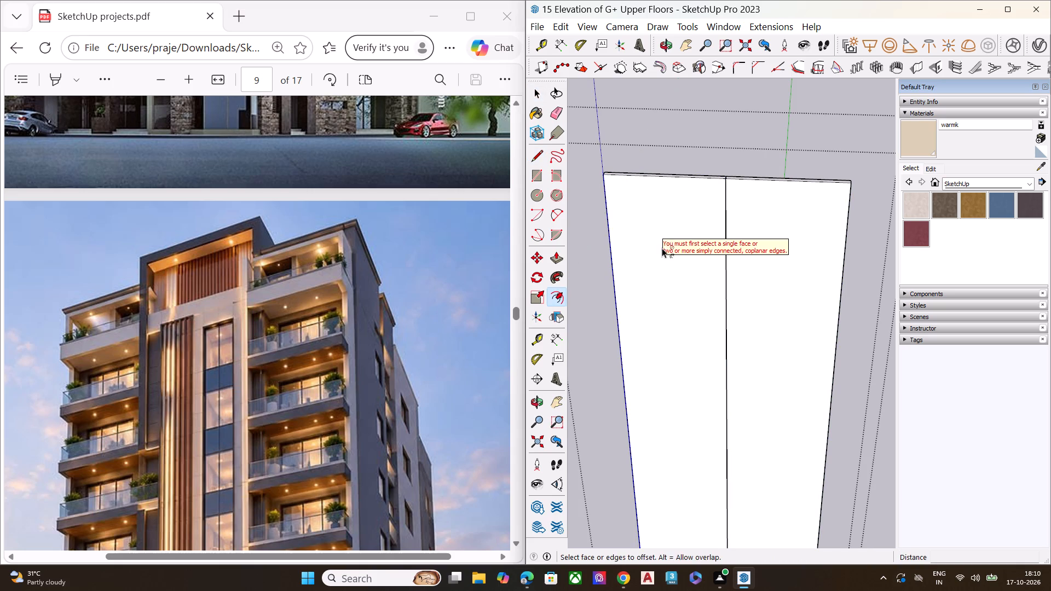
key("space")
triple_click(664, 259)
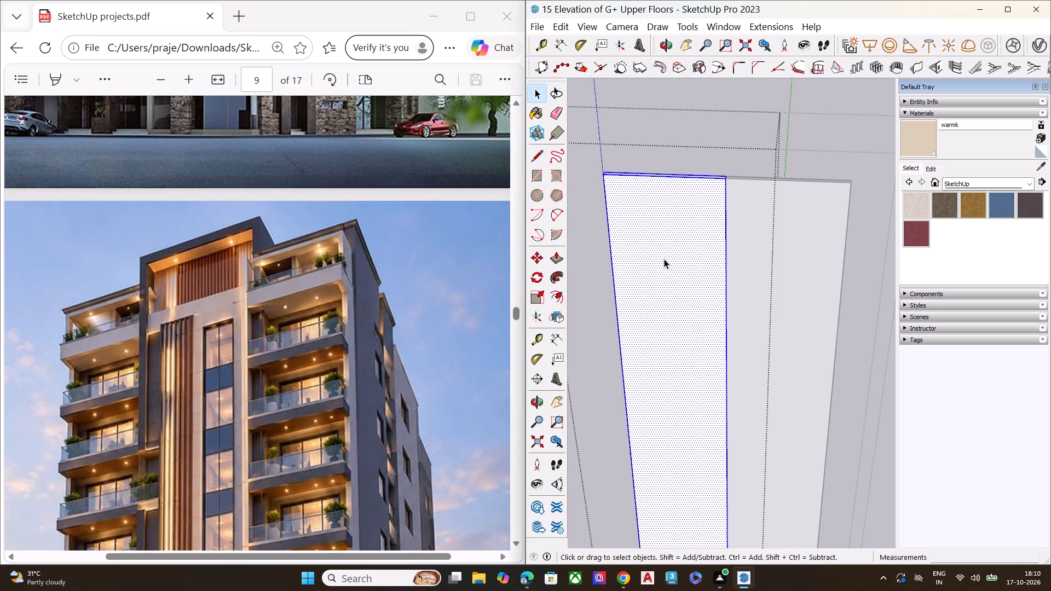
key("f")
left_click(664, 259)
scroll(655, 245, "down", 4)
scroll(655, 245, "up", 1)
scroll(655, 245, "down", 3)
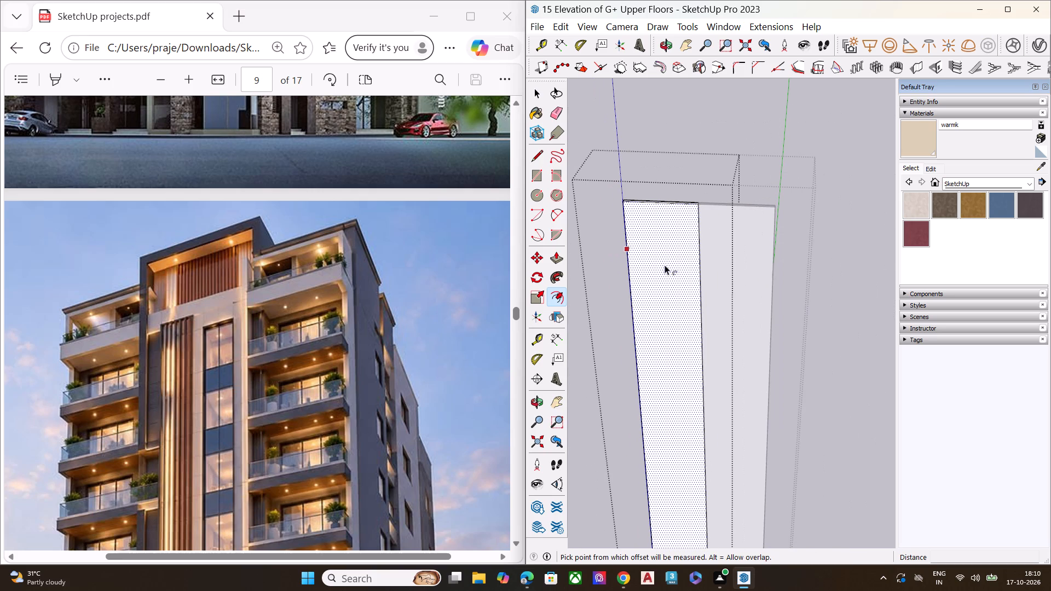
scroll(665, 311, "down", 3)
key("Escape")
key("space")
Offset the broad face of the panel nearer the tower inward by about 5/8" to outline its frame, and leave that group.
middle_click_drag(674, 304, 712, 185)
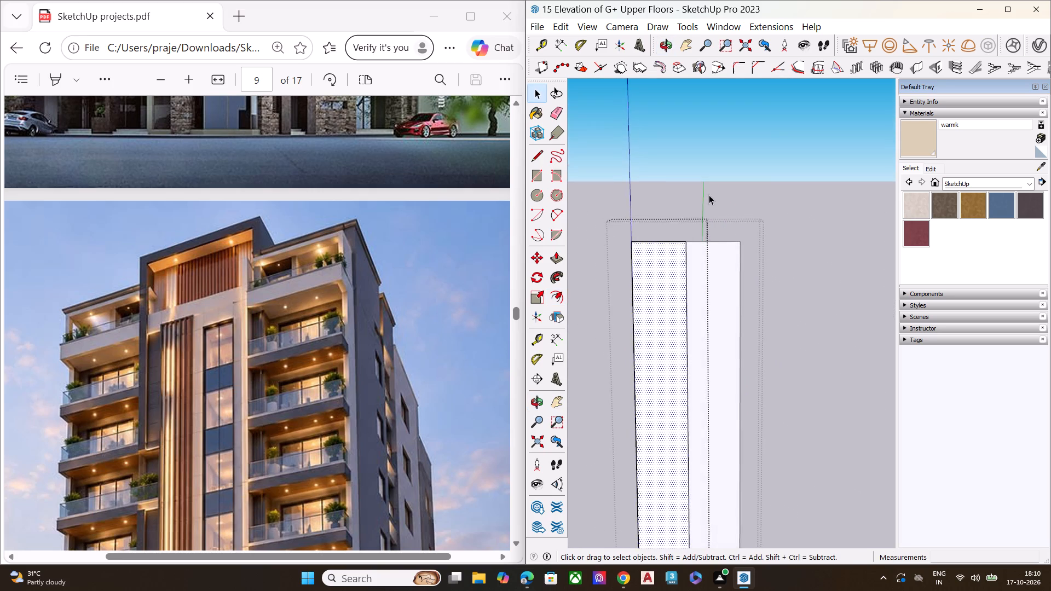
scroll(677, 248, "down", 2)
scroll(677, 250, "up", 1)
scroll(677, 250, "down", 2)
scroll(677, 250, "up", 1)
scroll(677, 250, "down", 4)
scroll(648, 418, "up", 1)
scroll(648, 430, "down", 3)
scroll(650, 444, "up", 4)
key("f")
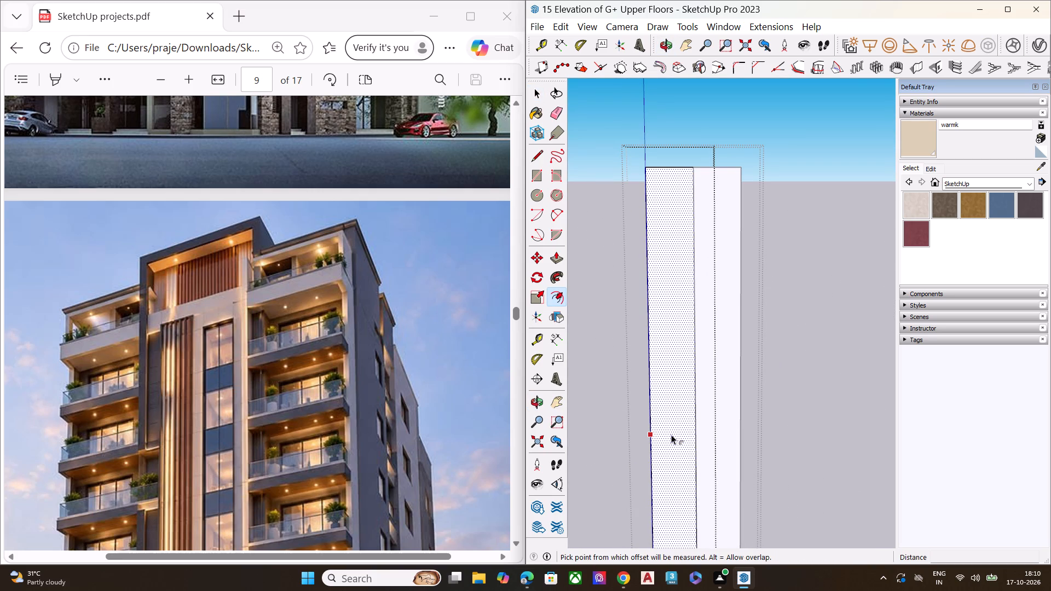
left_click(671, 434)
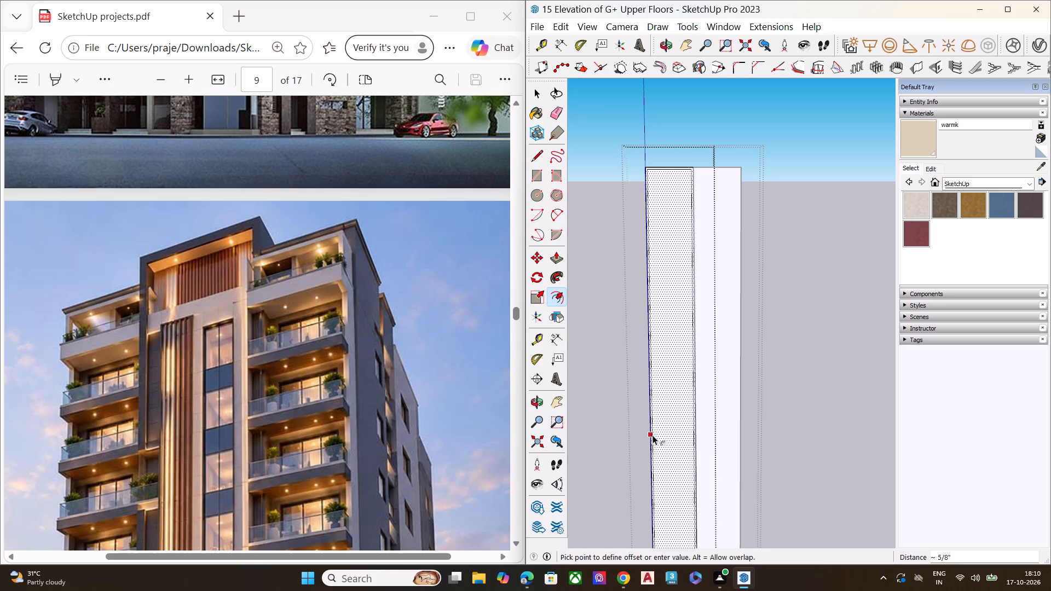
left_click(652, 435)
key("space")
left_click(787, 266)
Offset the broad face of the strip's second panel inward by about 11/16" to outline its frame, and leave the groups.
left_click(731, 289)
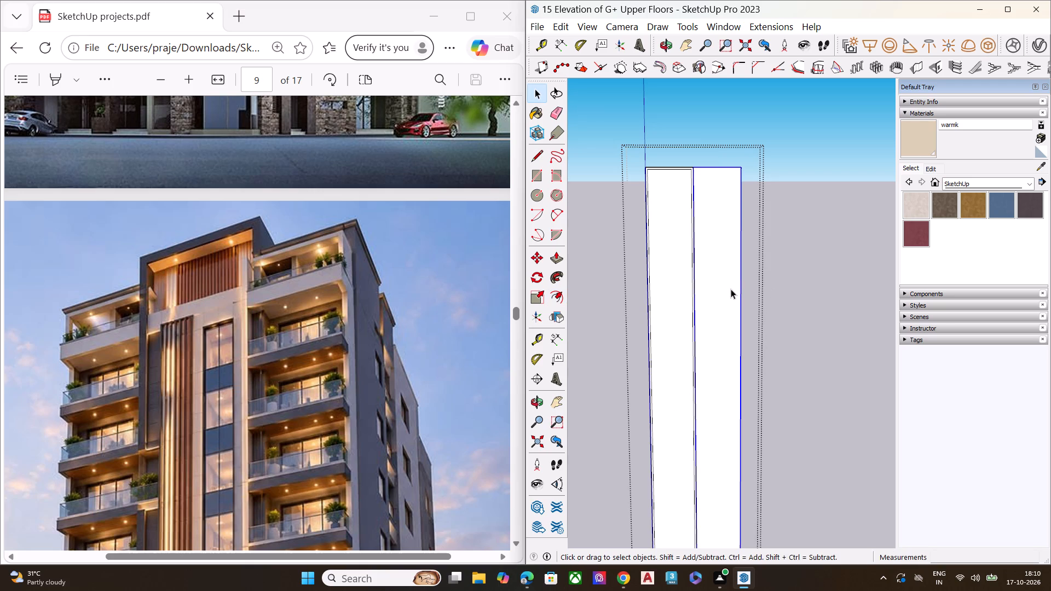
double_click(727, 289)
key("space")
left_click(727, 289)
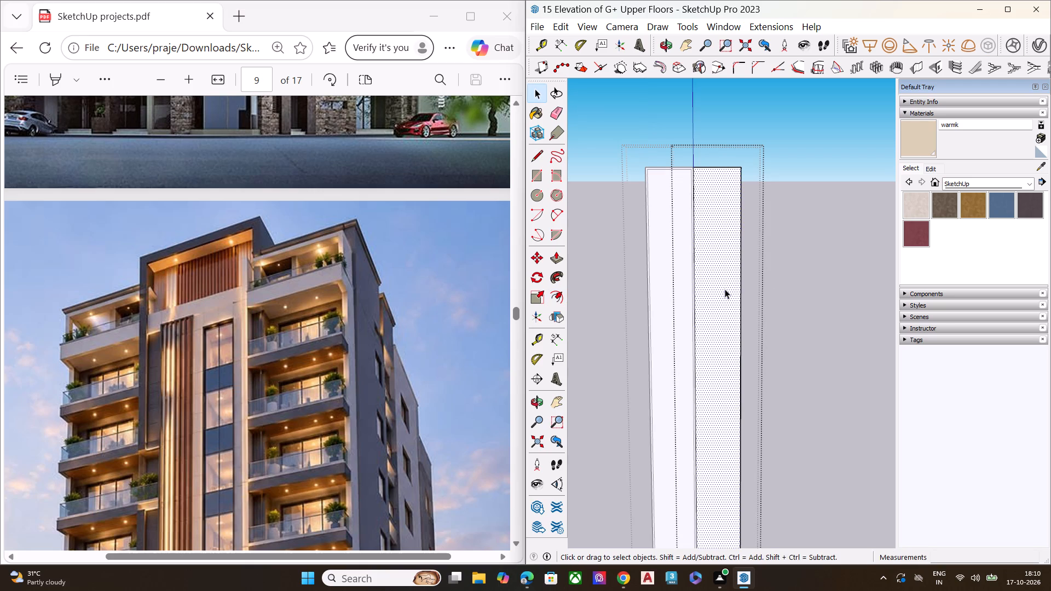
key("f")
left_click(718, 290)
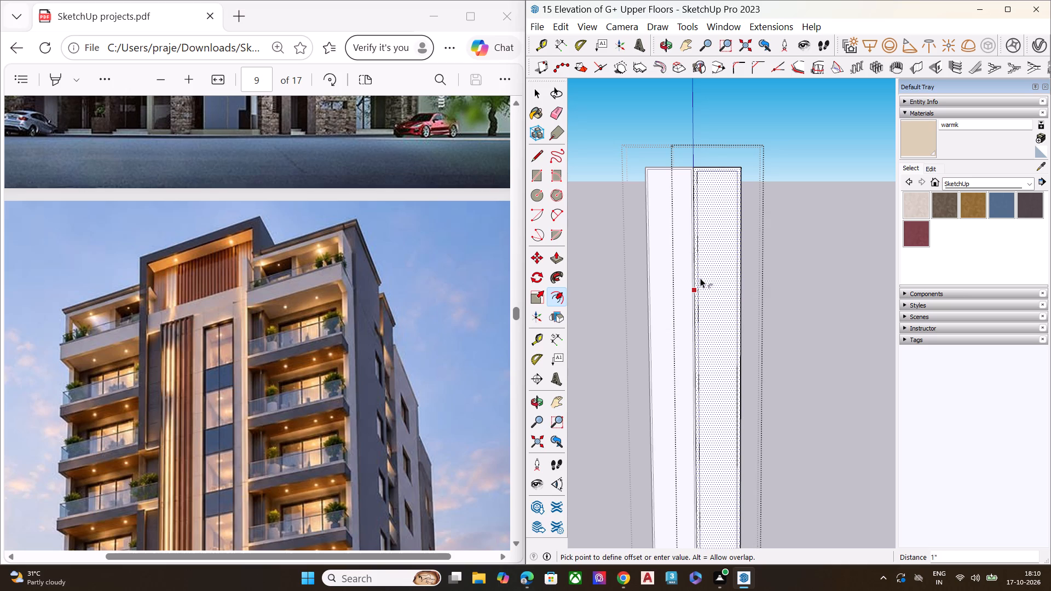
scroll(694, 173, "up", 8)
scroll(690, 171, "down", 2)
scroll(690, 171, "up", 1)
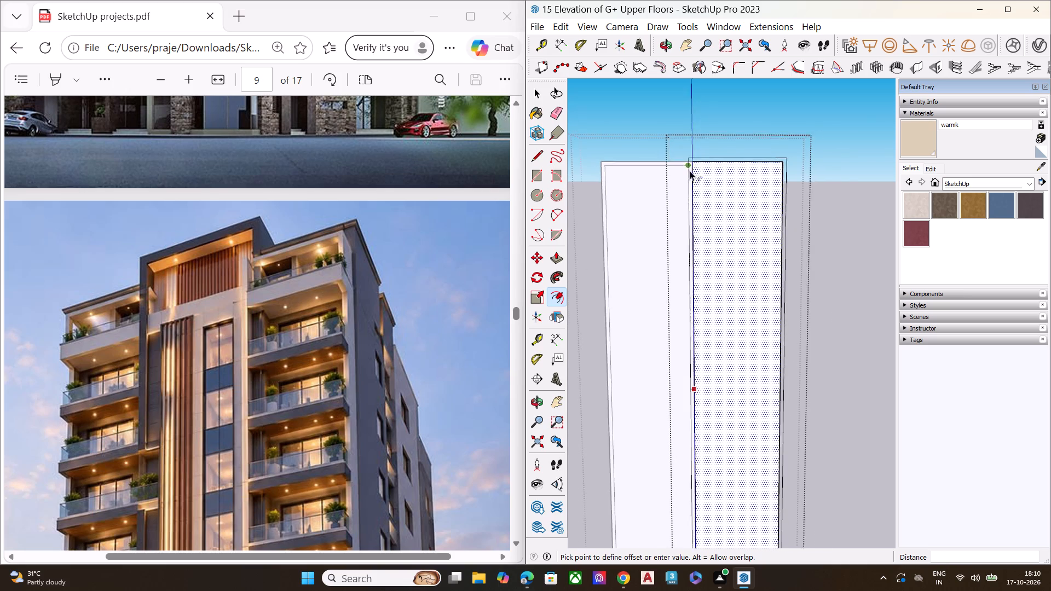
scroll(690, 171, "up", 2)
middle_click_drag(696, 172, 694, 195)
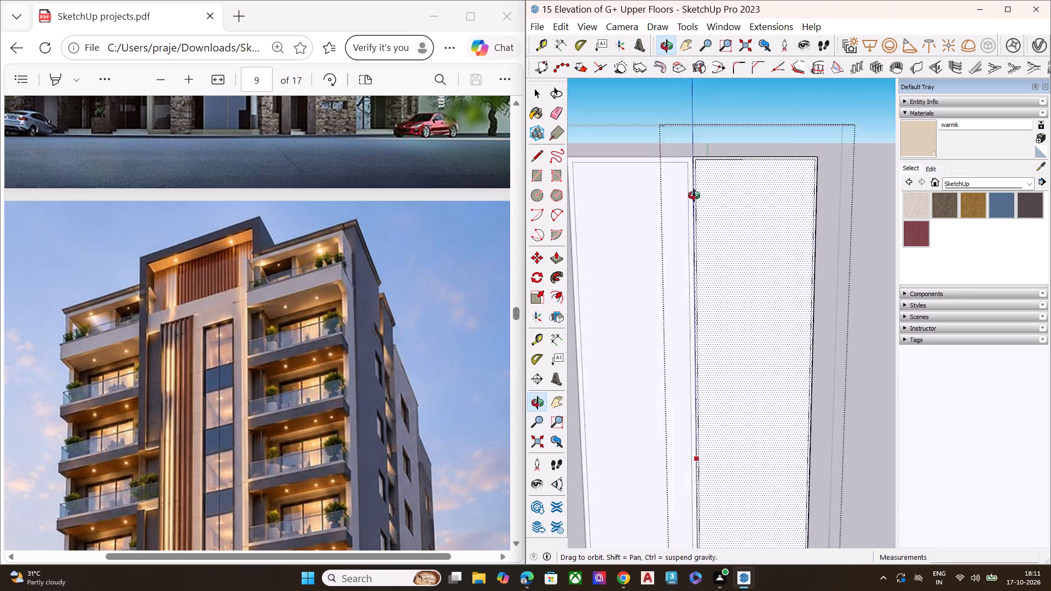
middle_click_drag(694, 195, 693, 282)
scroll(693, 282, "up", 1)
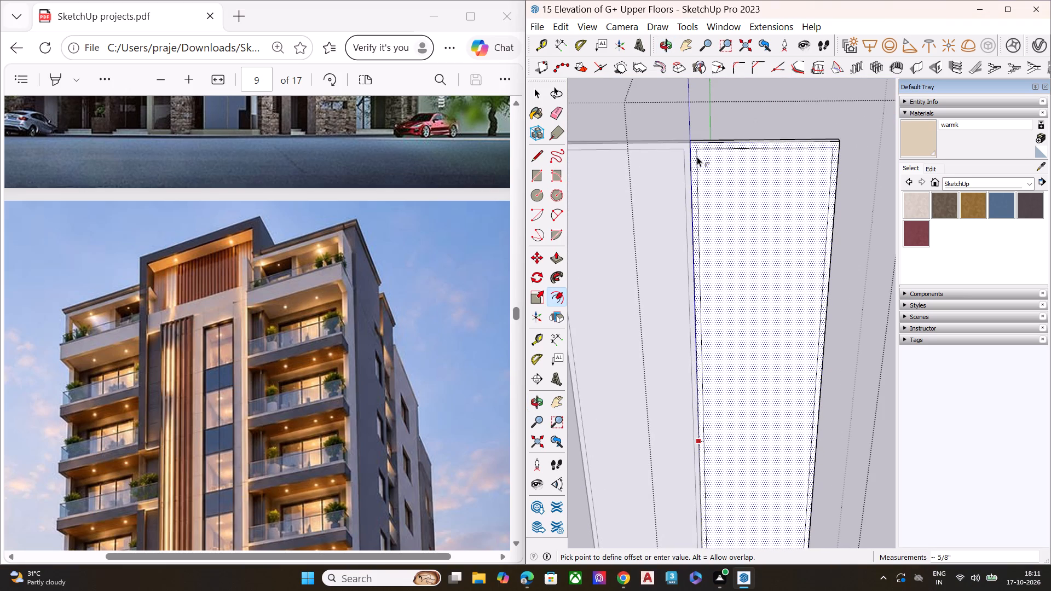
middle_click_drag(696, 158, 700, 126)
scroll(700, 126, "up", 7)
scroll(700, 165, "down", 7)
middle_click_drag(686, 189, 700, 134)
scroll(697, 171, "up", 3)
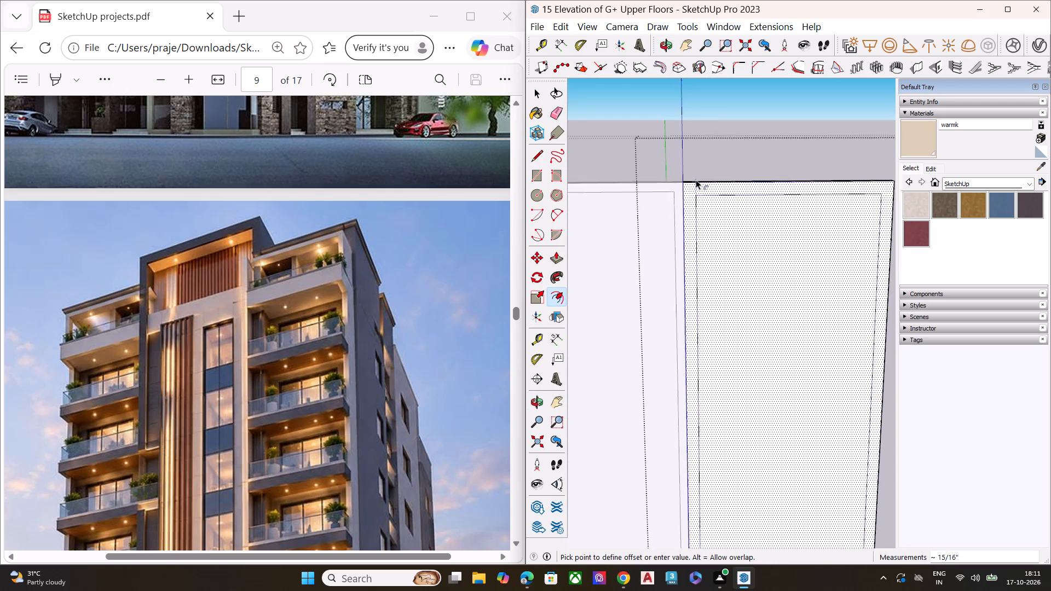
scroll(696, 179, "up", 2)
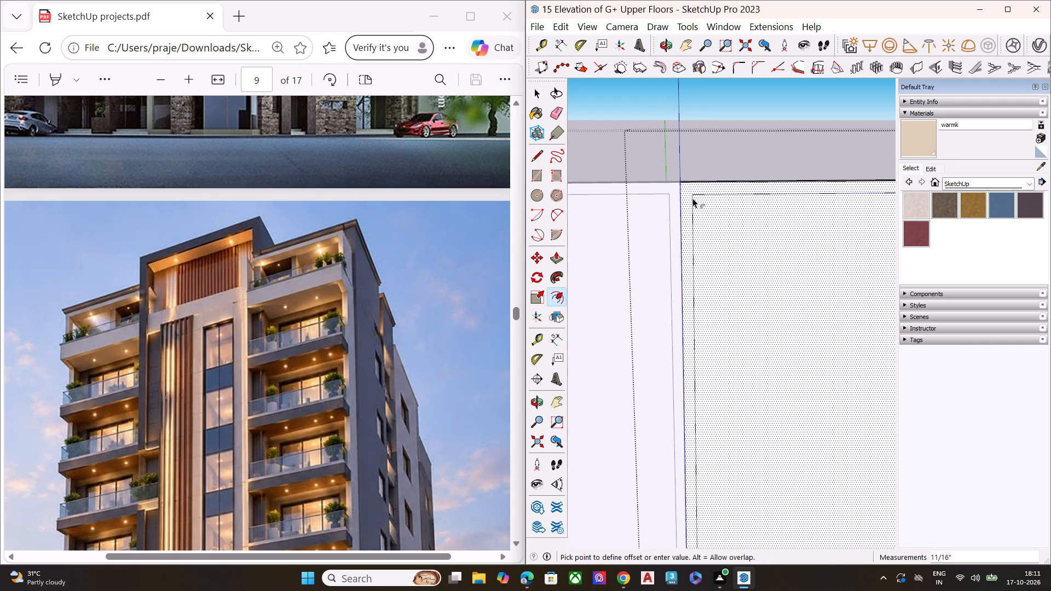
left_click(692, 198)
left_click(703, 161)
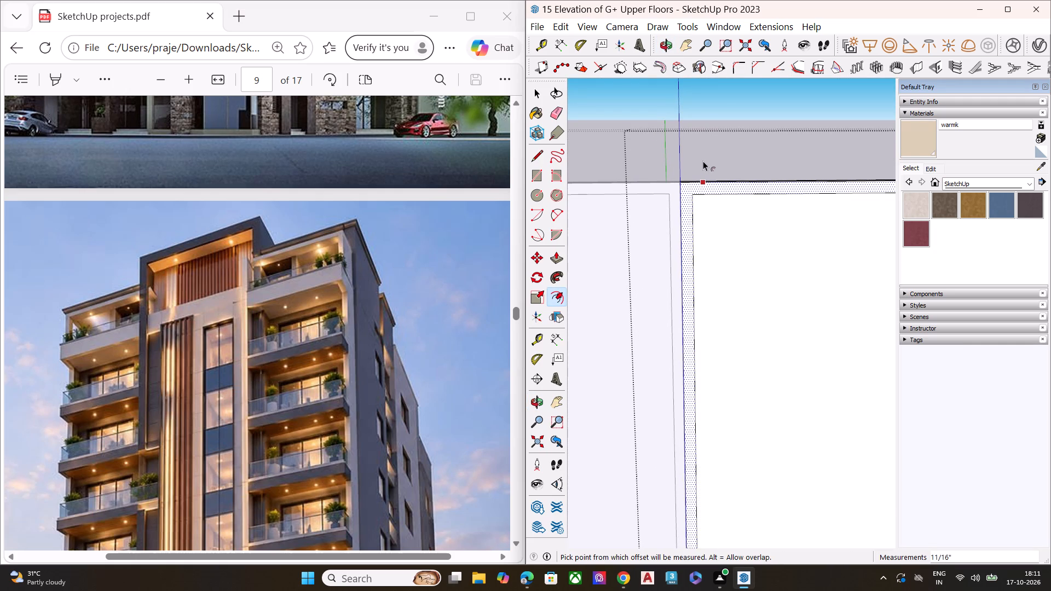
key("space")
key("space")
key("Escape")
left_click(716, 107)
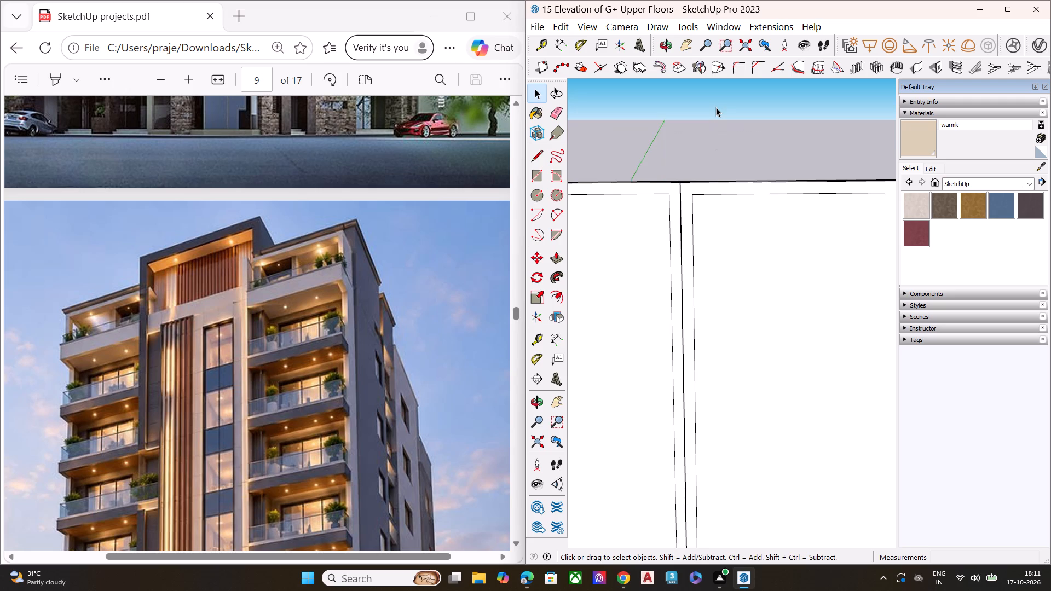
Inspect the Mirror 02 and Sandstone 150cm materials in the V-Ray Asset Editor, including Mirror 02's diffuse colour settings.
scroll(716, 107, "down", 11)
middle_click_drag(720, 168, 718, 152)
scroll(770, 171, "up", 7)
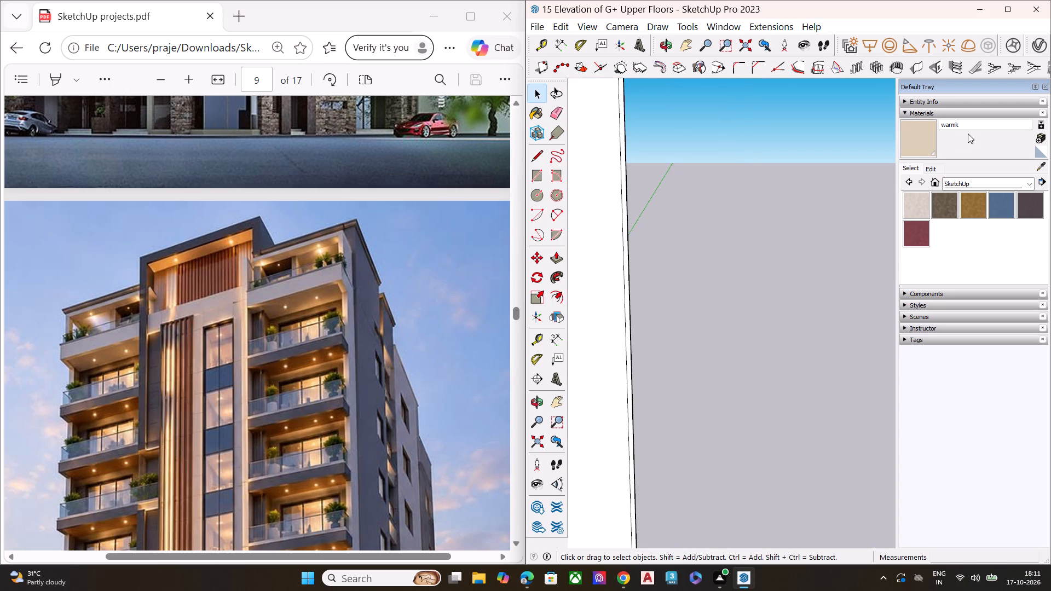
scroll(968, 134, "down", 4)
scroll(928, 195, "down", 2)
scroll(556, 187, "down", 6)
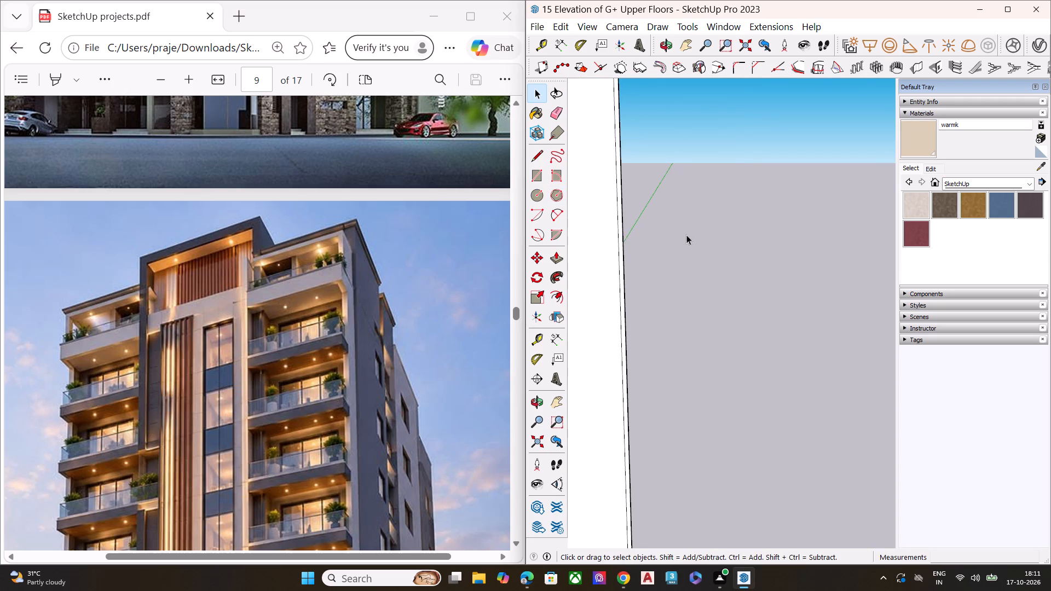
scroll(702, 248, "down", 6)
left_click(1040, 44)
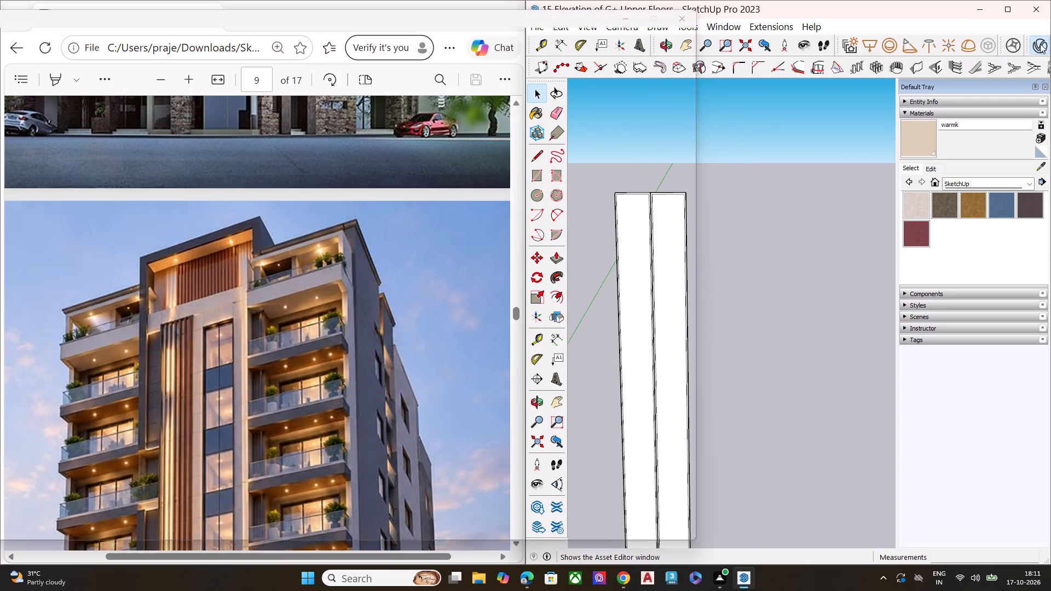
left_click(145, 395)
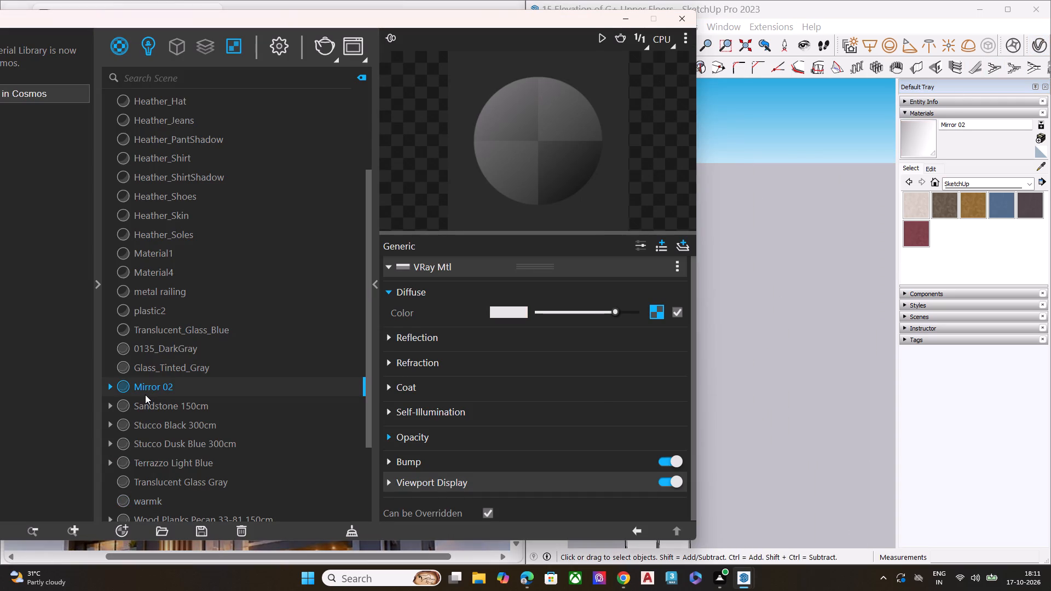
left_click(149, 396)
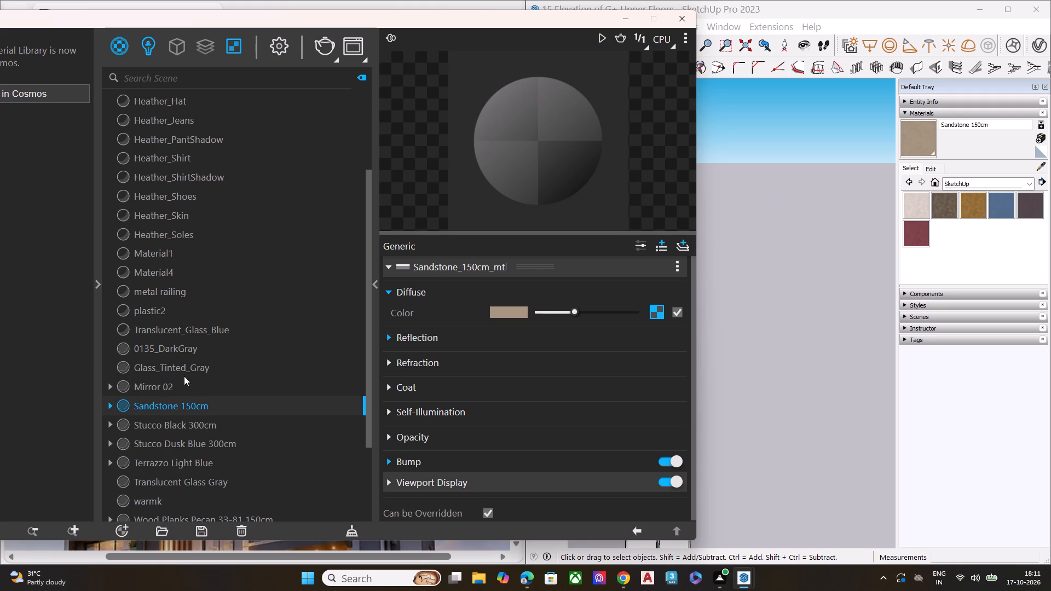
left_click(147, 388)
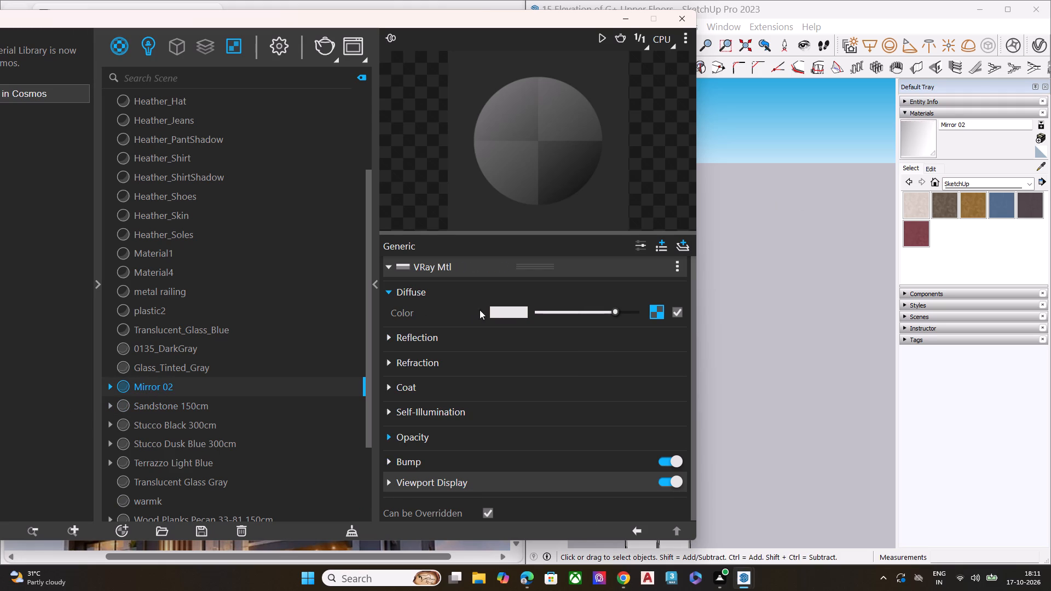
left_click(521, 309)
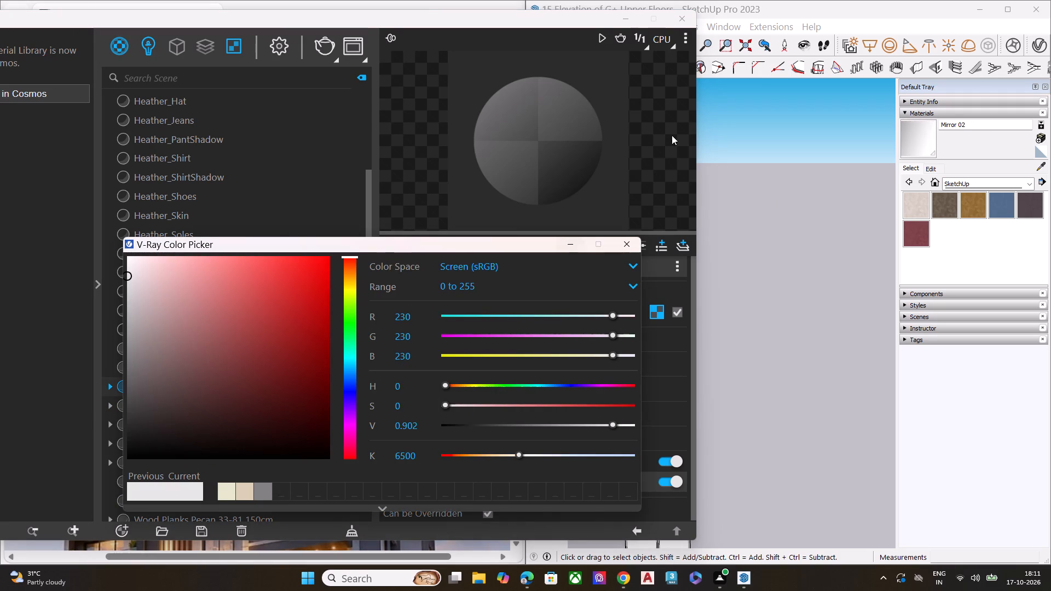
left_click(677, 19)
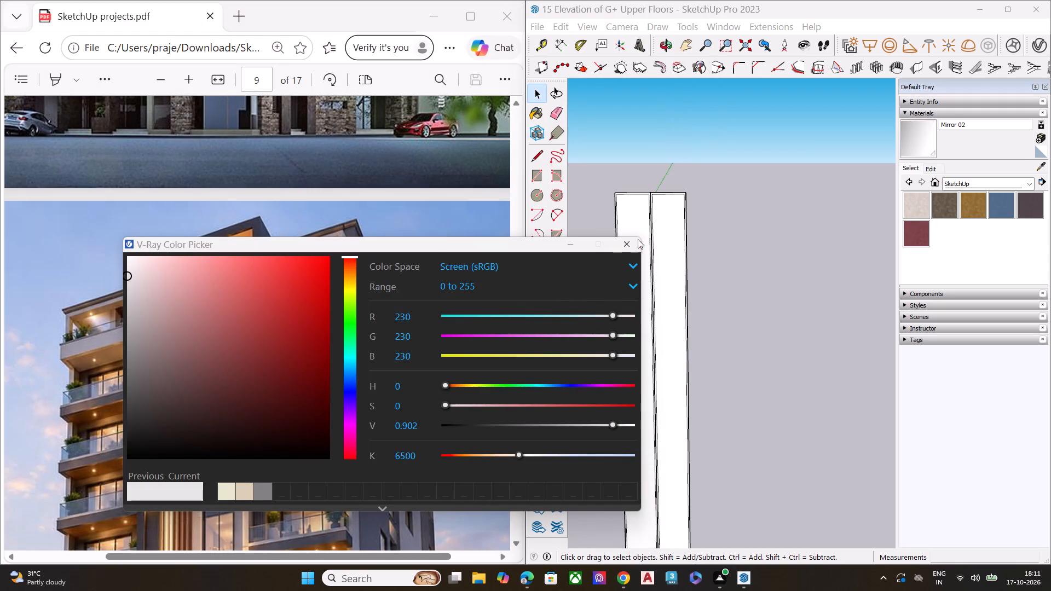
left_click(631, 241)
Choose the dark grey Color M07 from the Colors material collection as the current paint.
scroll(980, 178, "up", 1)
left_click(983, 182)
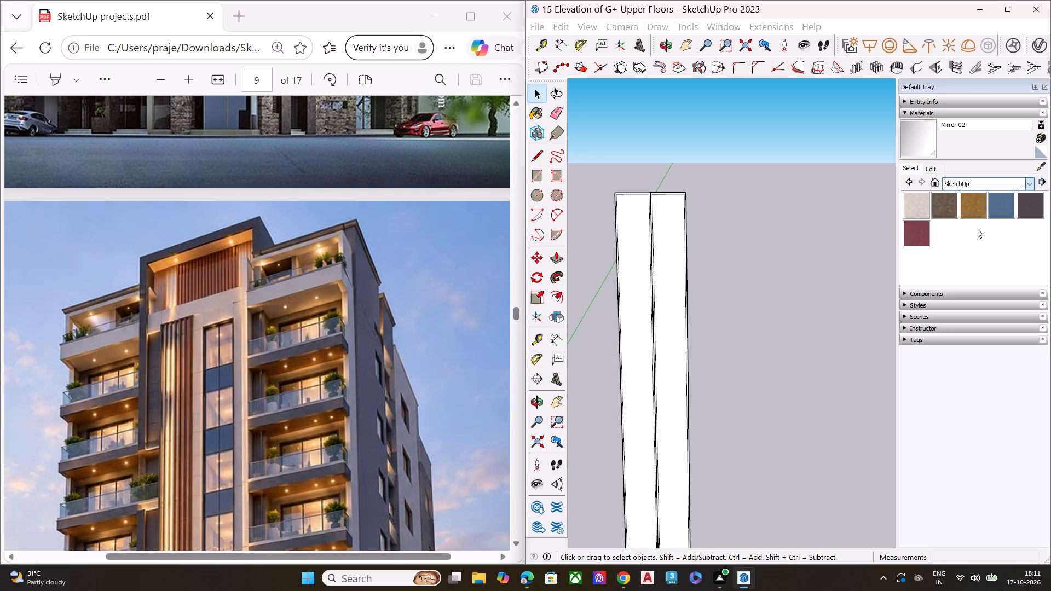
scroll(971, 268, "up", 4)
left_click(973, 184)
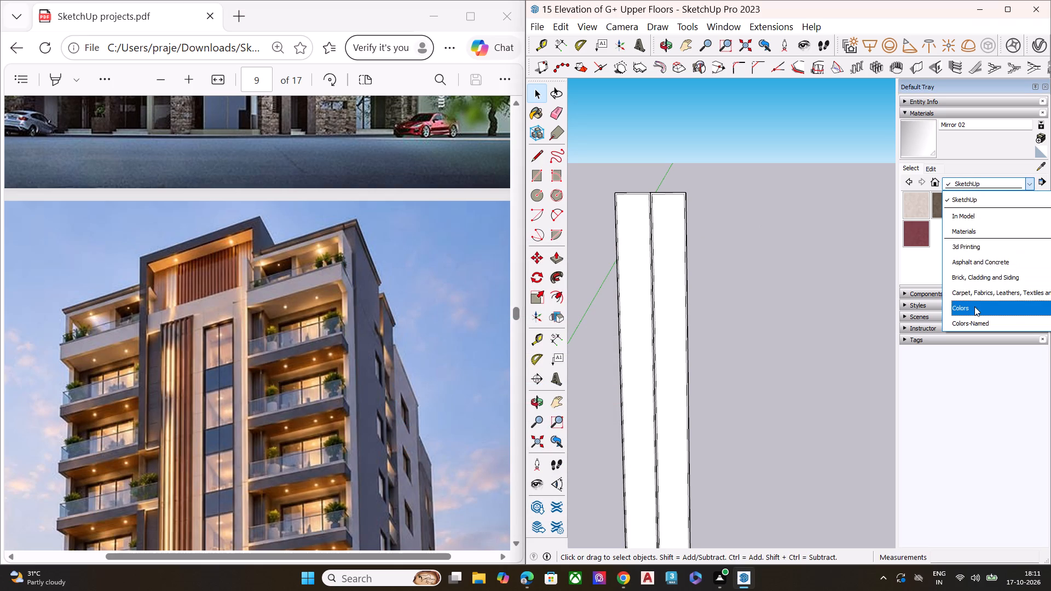
left_click(975, 311)
scroll(952, 214, "up", 2)
scroll(968, 225, "down", 2)
scroll(969, 228, "up", 2)
scroll(969, 229, "down", 14)
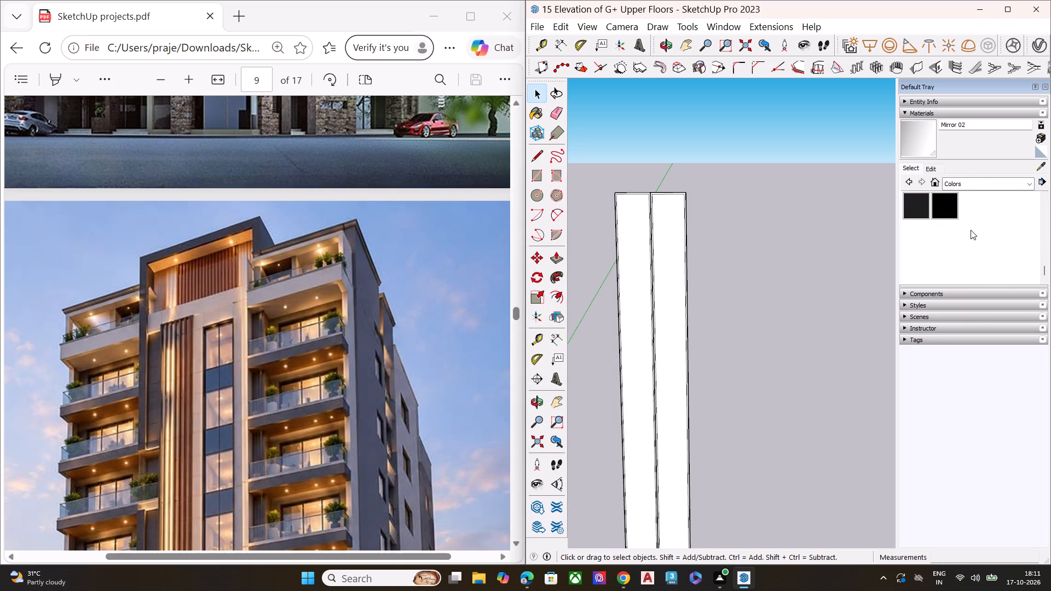
scroll(971, 230, "down", 4)
scroll(943, 221, "up", 4)
scroll(943, 221, "down", 4)
scroll(944, 222, "up", 1)
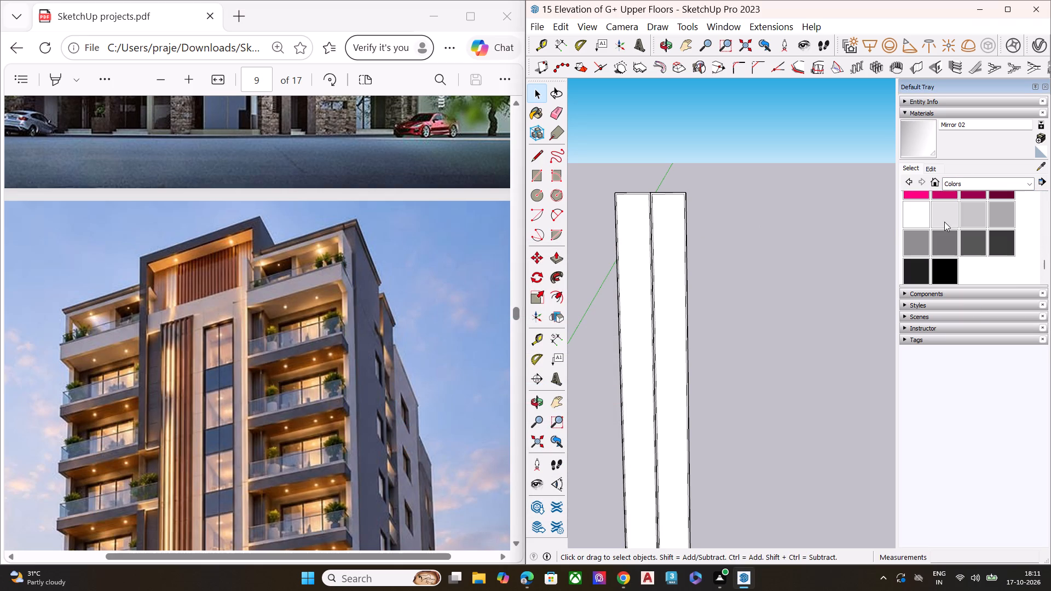
left_click(997, 238)
scroll(661, 156, "up", 7)
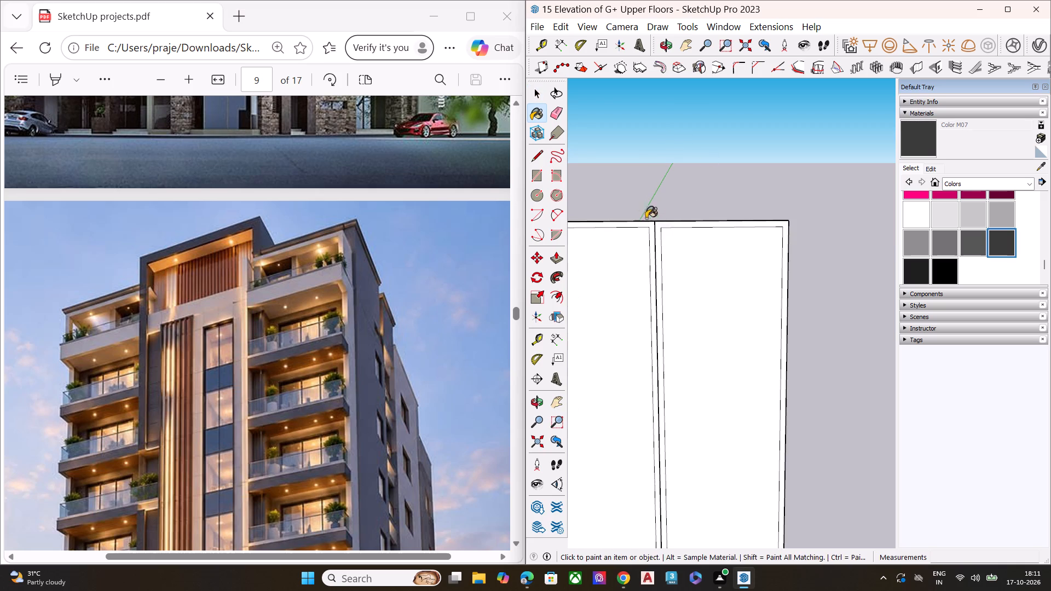
scroll(658, 226, "up", 6)
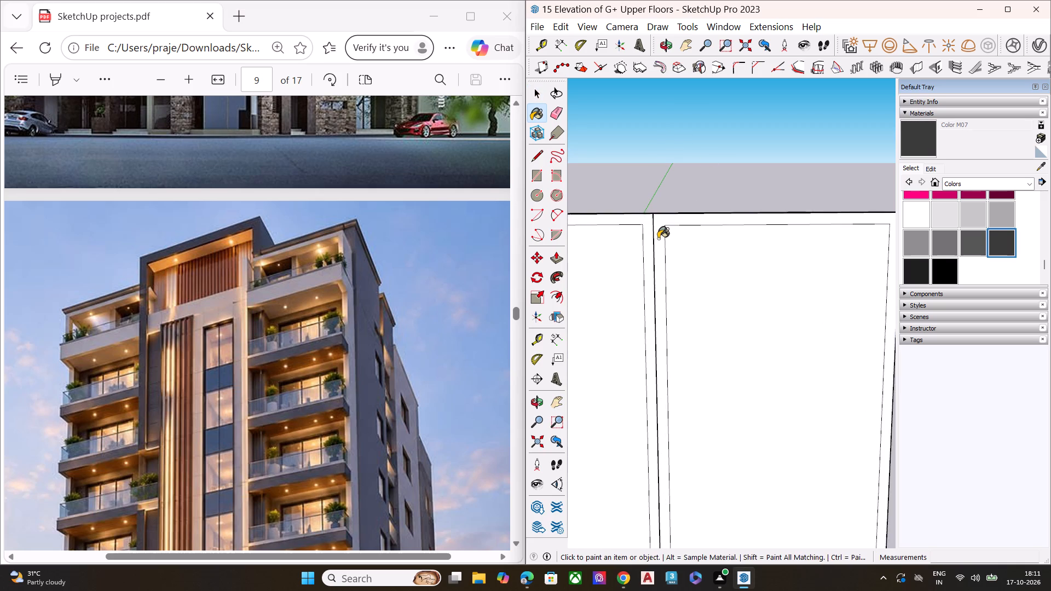
scroll(658, 239, "up", 2)
scroll(663, 223, "down", 5)
key("space")
Draw a short line across the central joint between the inner top corners of the two panel frames.
key("l")
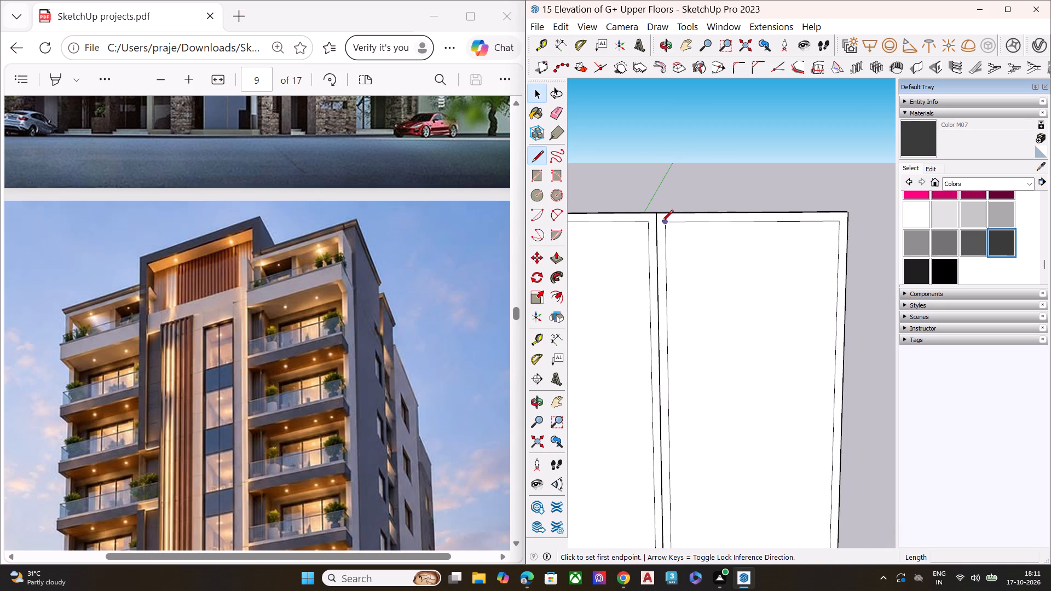
left_click(648, 224)
left_click(663, 225)
key("space")
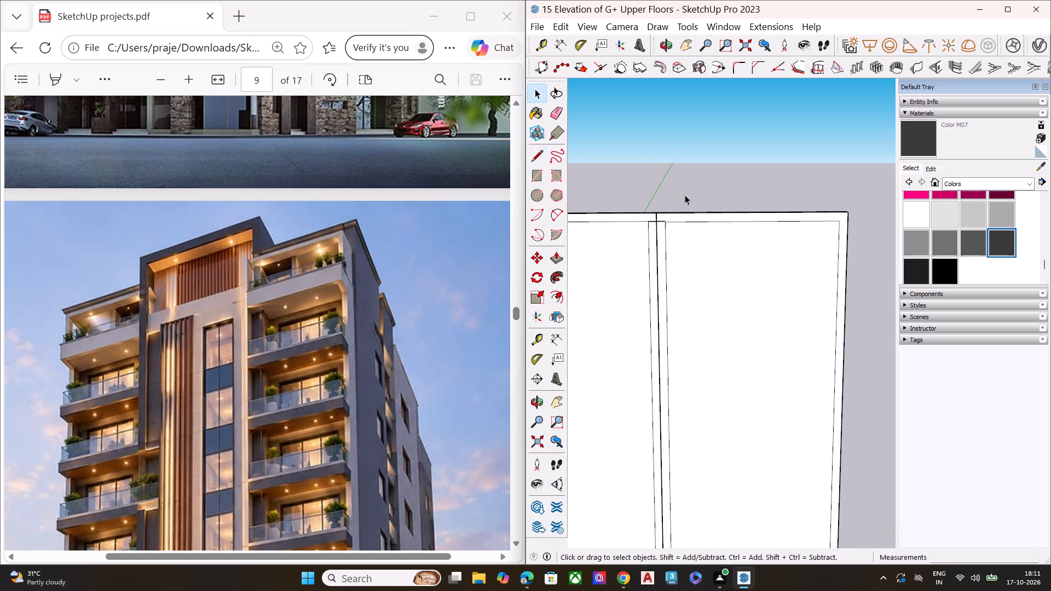
Open the strip group and one nested panel group to examine the frame edges at the top joint, and leave the panel group.
scroll(685, 193, "down", 3)
scroll(685, 193, "up", 1)
scroll(685, 193, "down", 10)
scroll(683, 184, "up", 2)
scroll(683, 185, "down", 1)
scroll(683, 185, "up", 5)
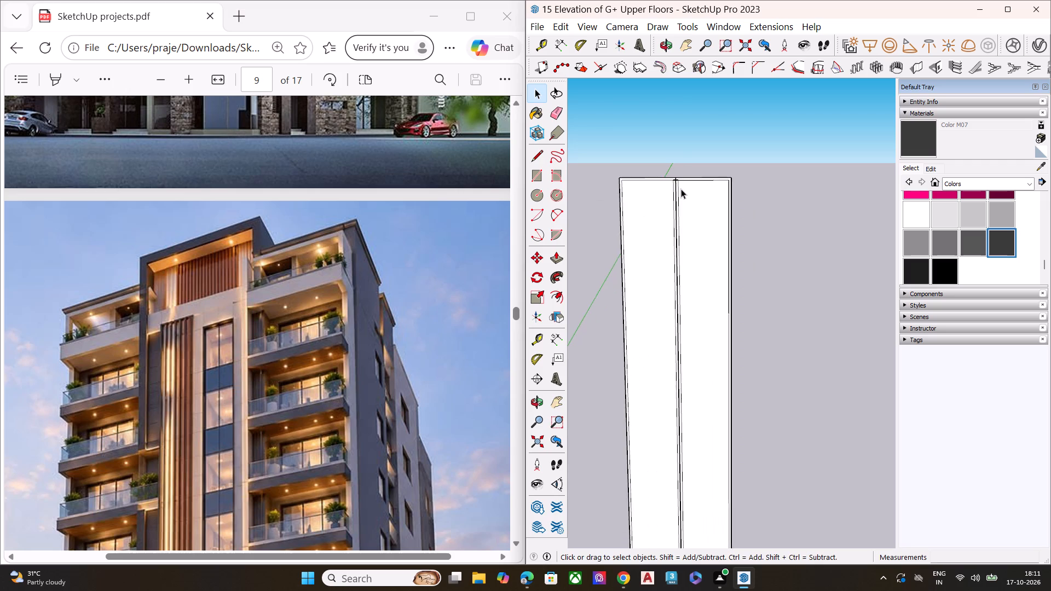
scroll(681, 189, "up", 2)
scroll(681, 189, "down", 3)
scroll(681, 189, "up", 10)
scroll(674, 187, "down", 2)
scroll(674, 187, "up", 4)
left_click(667, 180)
triple_click(667, 180)
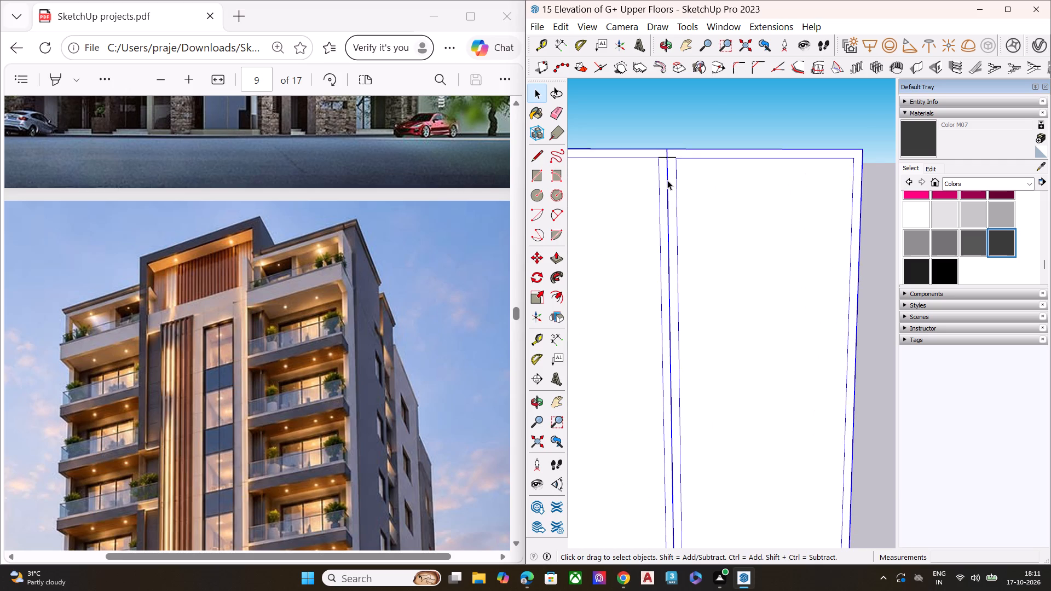
left_click(667, 180)
left_click(667, 180)
left_click(668, 179)
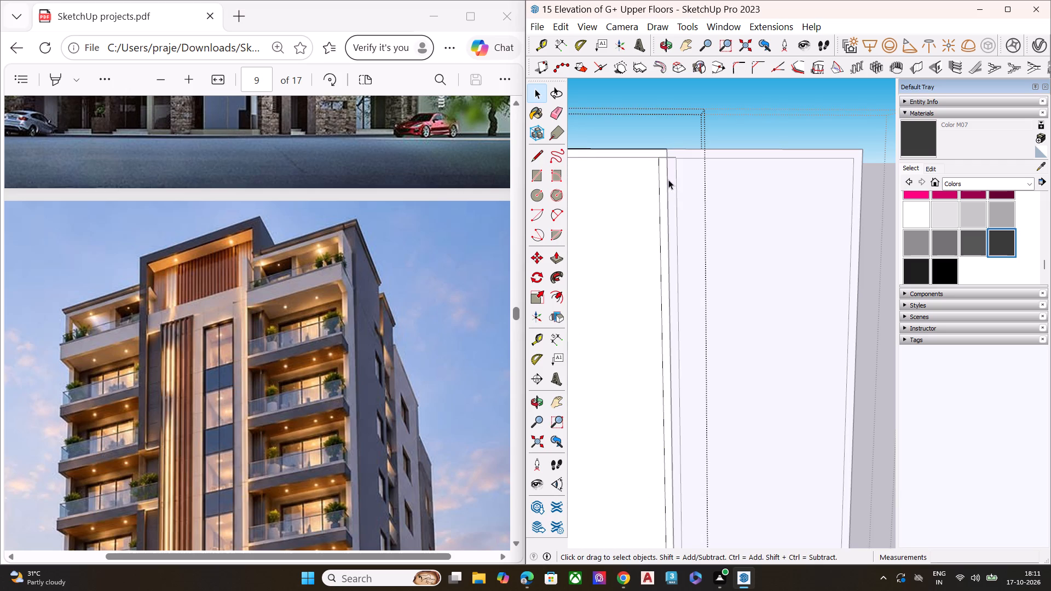
left_click(686, 131)
left_click(721, 136)
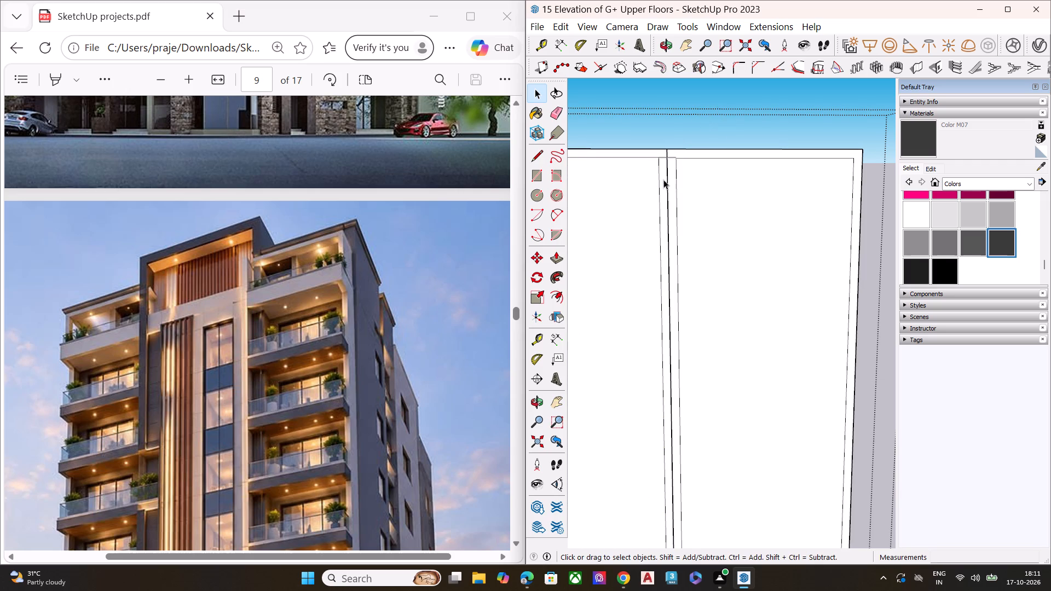
Select each nested panel in turn to examine the top joint and frame outlines, and leave the strip group.
scroll(665, 179, "up", 8)
left_click(671, 171)
key("space")
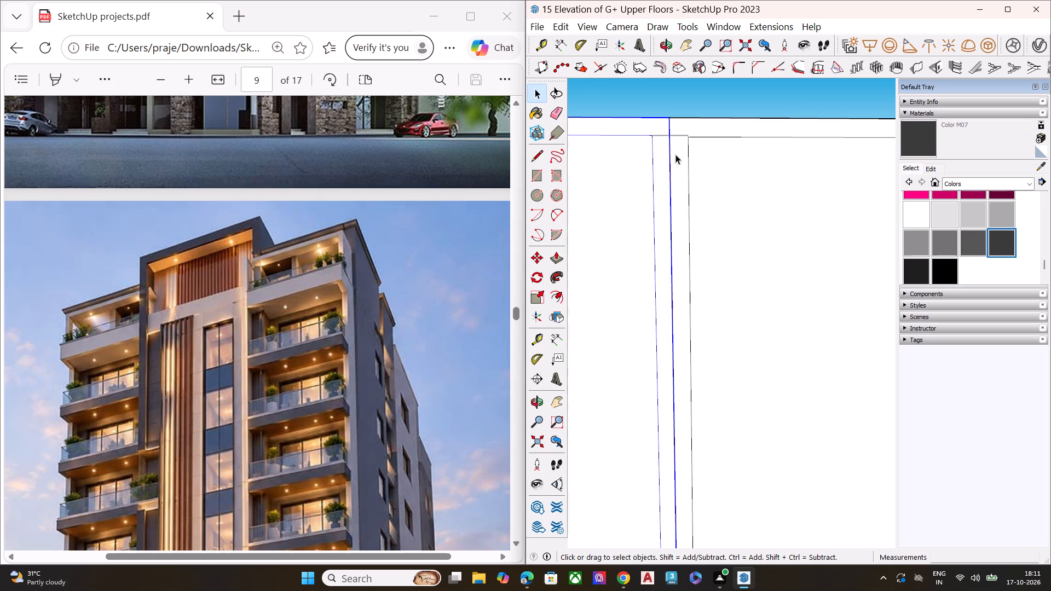
scroll(681, 130, "up", 1)
scroll(681, 130, "down", 1)
scroll(681, 130, "up", 7)
scroll(678, 139, "down", 3)
scroll(678, 139, "up", 2)
left_click(684, 139)
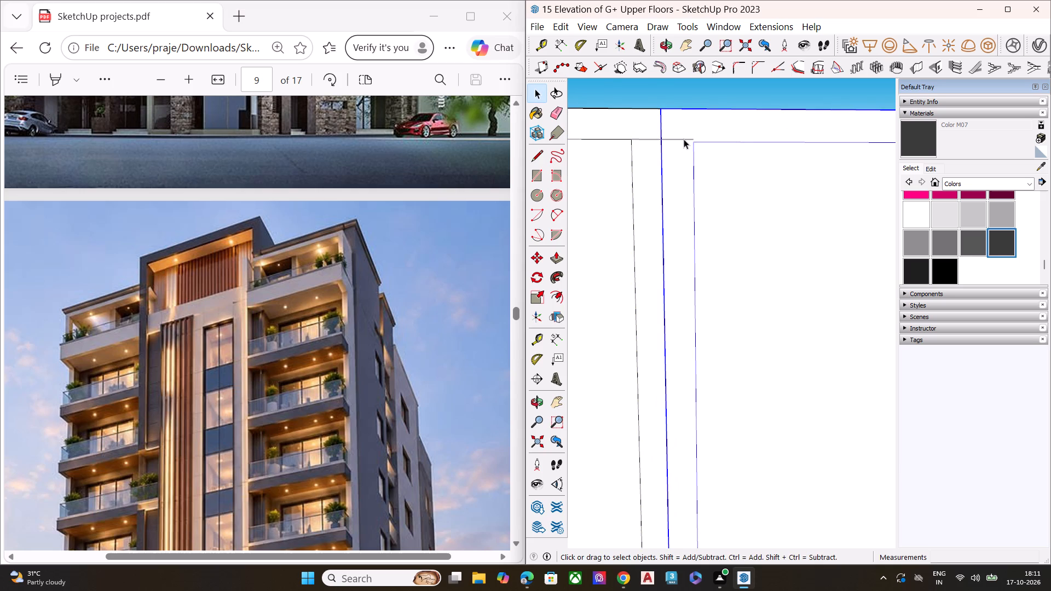
left_click(684, 139)
left_click(703, 94)
left_click(703, 94)
key("space")
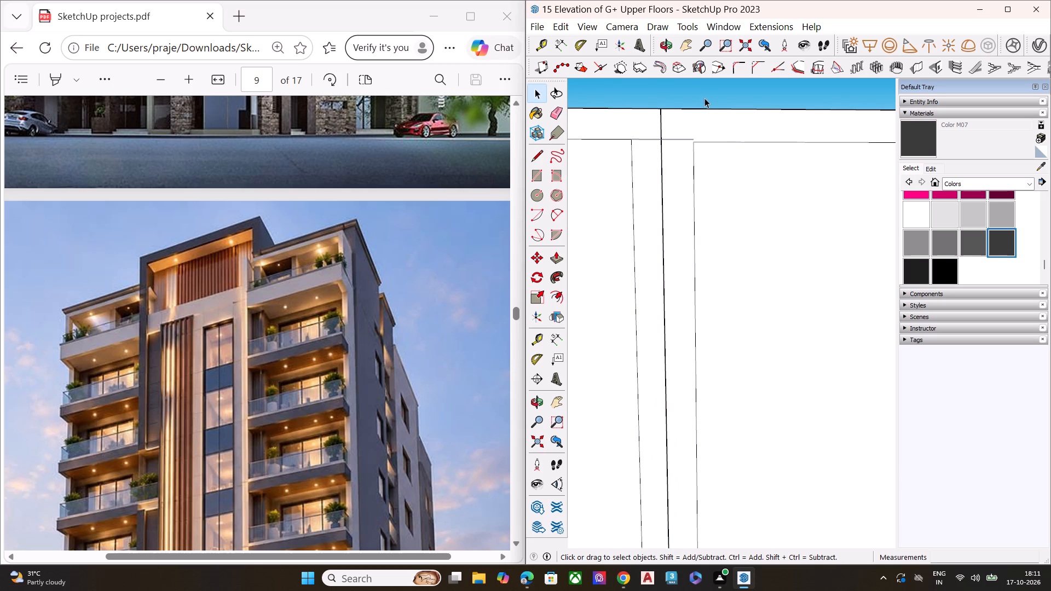
scroll(704, 108, "down", 2)
scroll(703, 113, "up", 2)
scroll(703, 117, "down", 4)
scroll(688, 143, "up", 1)
scroll(684, 144, "down", 3)
scroll(682, 147, "up", 1)
scroll(682, 147, "down", 6)
scroll(682, 148, "up", 1)
scroll(682, 148, "down", 1)
scroll(682, 148, "up", 1)
scroll(682, 148, "down", 15)
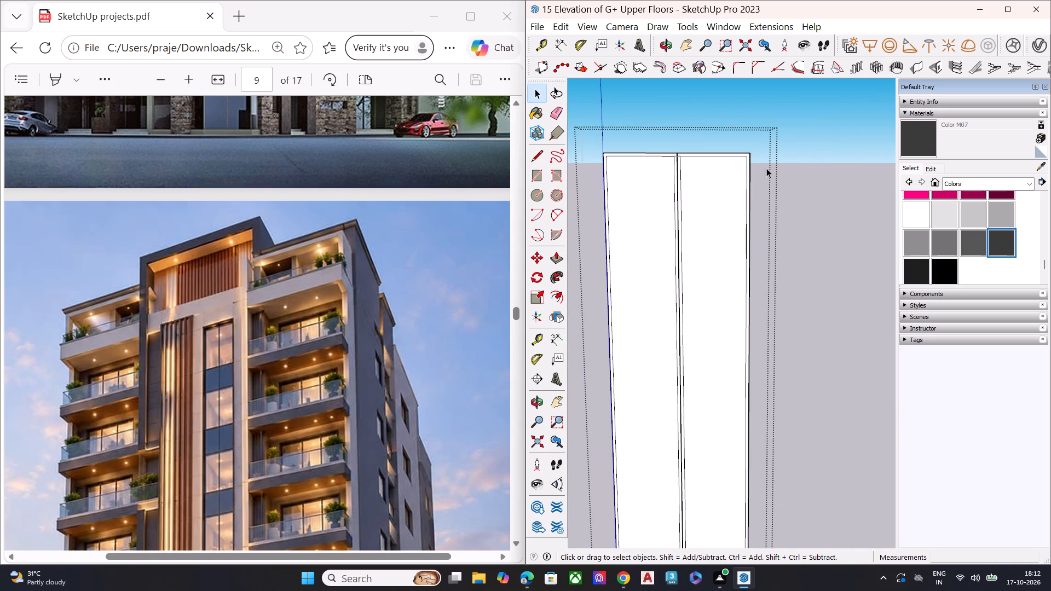
left_click(807, 167)
scroll(809, 214, "up", 6)
scroll(767, 210, "down", 6, "ctrl")
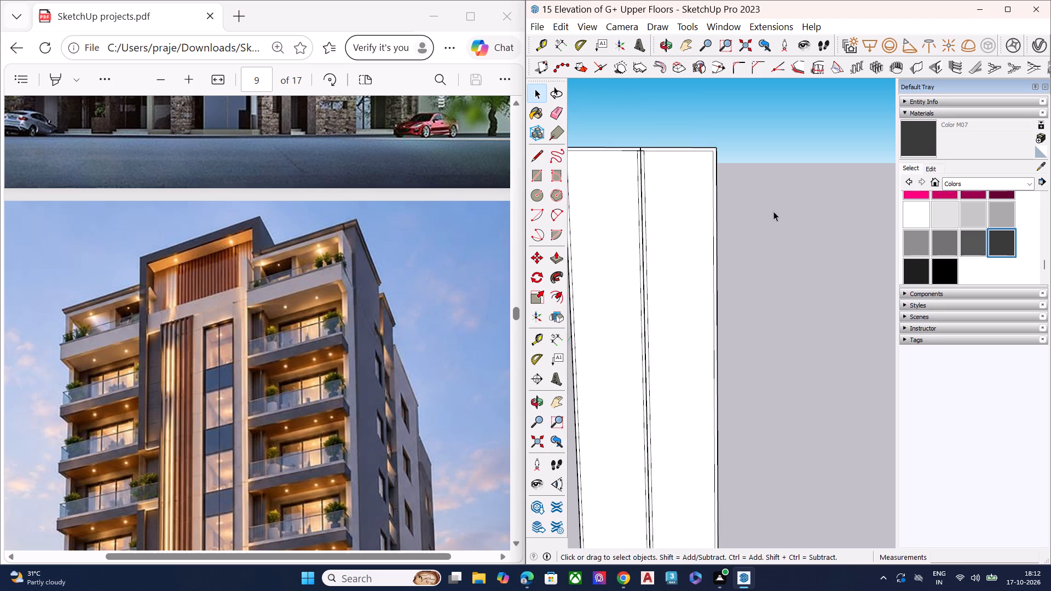
Undo the short line drawn across the joint between the two panel frames' inner top corners.
scroll(660, 177, "up", 9)
scroll(631, 127, "up", 5)
scroll(631, 127, "down", 1)
scroll(631, 127, "up", 3)
key("ctrl+z")
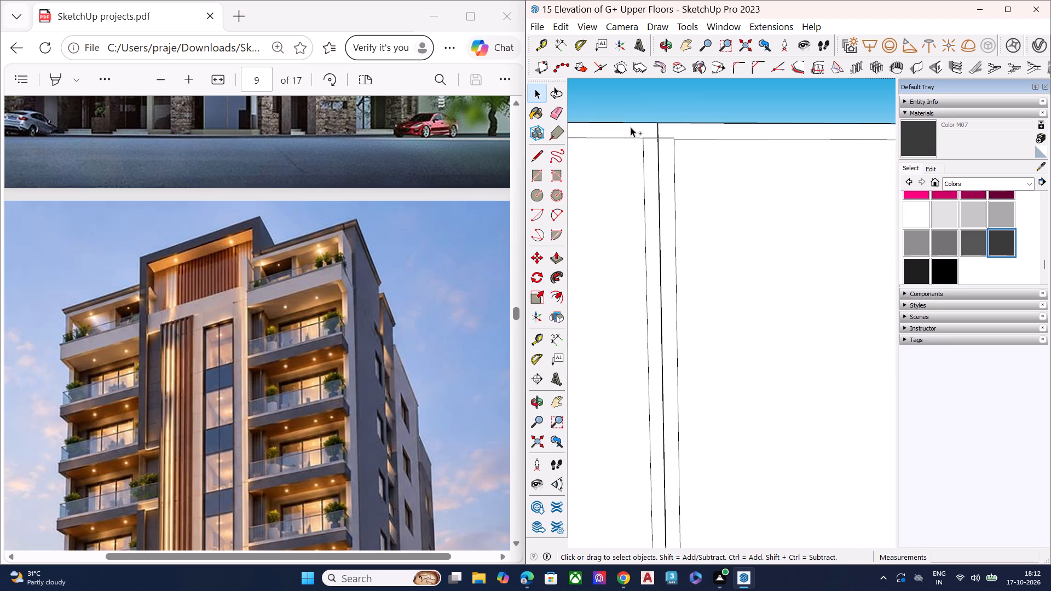
key("ctrl+z")
key("ctrl+z")
key("ctrl+z")
key("ctrl+z")
Examine the glazing strip's top joint, frame outlines and top edge from the front, back and side.
scroll(665, 158, "up", 8)
scroll(657, 159, "down", 6)
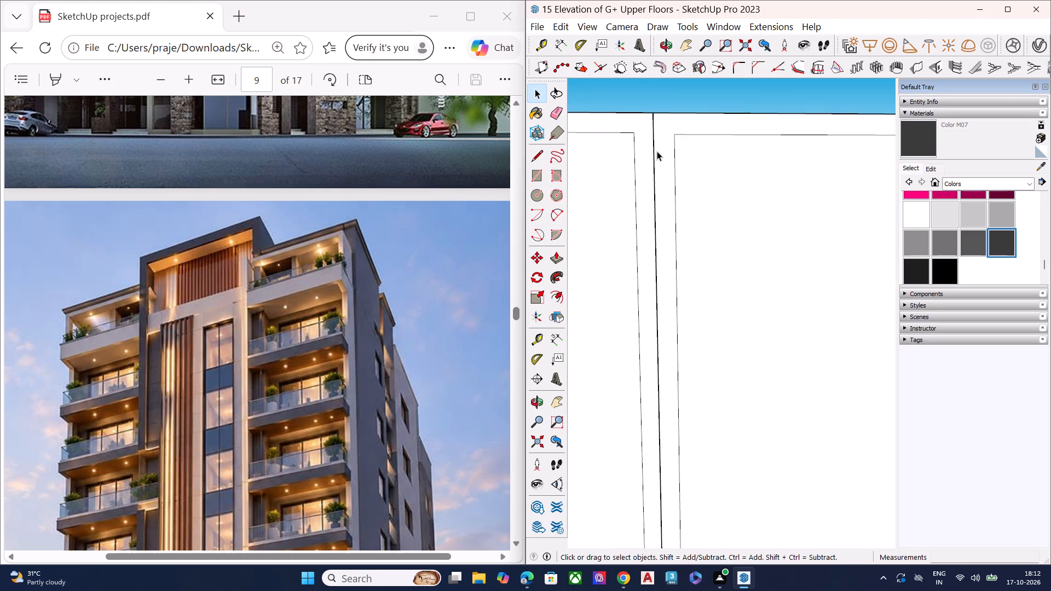
scroll(659, 118, "up", 6)
scroll(659, 117, "down", 1)
scroll(659, 117, "up", 9)
middle_click_drag(653, 124, 750, 336)
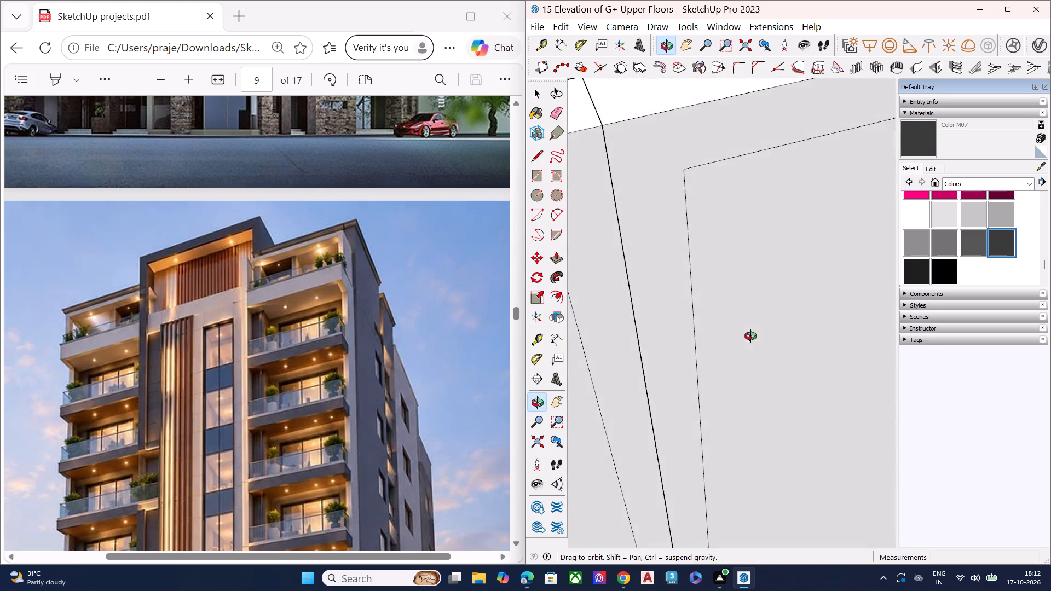
middle_click_drag(750, 336, 825, 341)
scroll(811, 317, "up", 1)
scroll(703, 184, "down", 12)
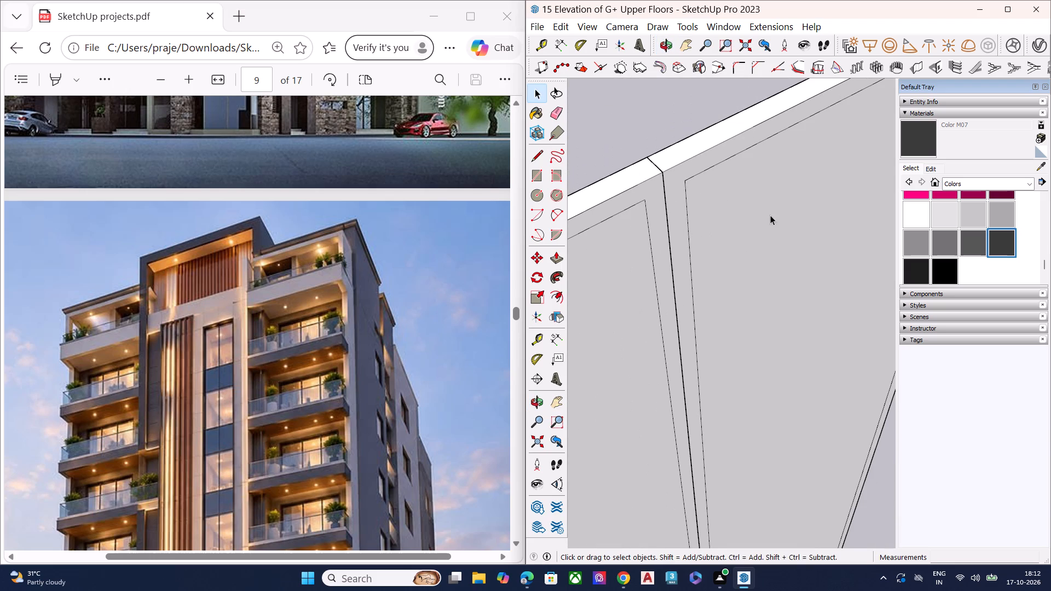
middle_click_drag(770, 215, 809, 206)
scroll(672, 182, "down", 1)
middle_click_drag(712, 156, 915, 126)
middle_click_drag(550, 295, 727, 198)
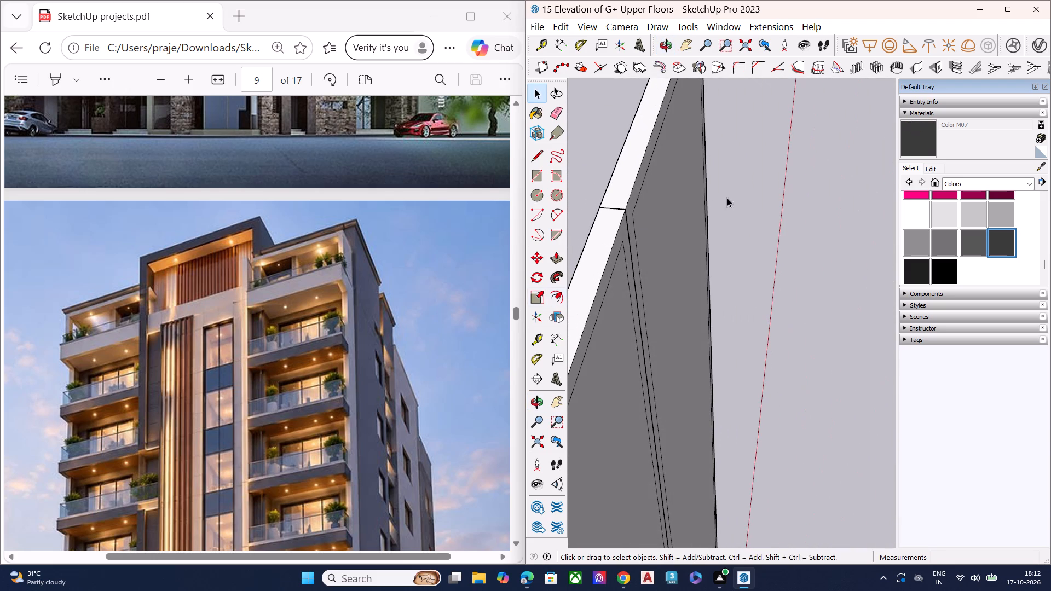
middle_click_drag(727, 198, 726, 193)
scroll(682, 242, "down", 4)
scroll(702, 224, "up", 1)
scroll(702, 224, "down", 5)
middle_click_drag(667, 265, 798, 171)
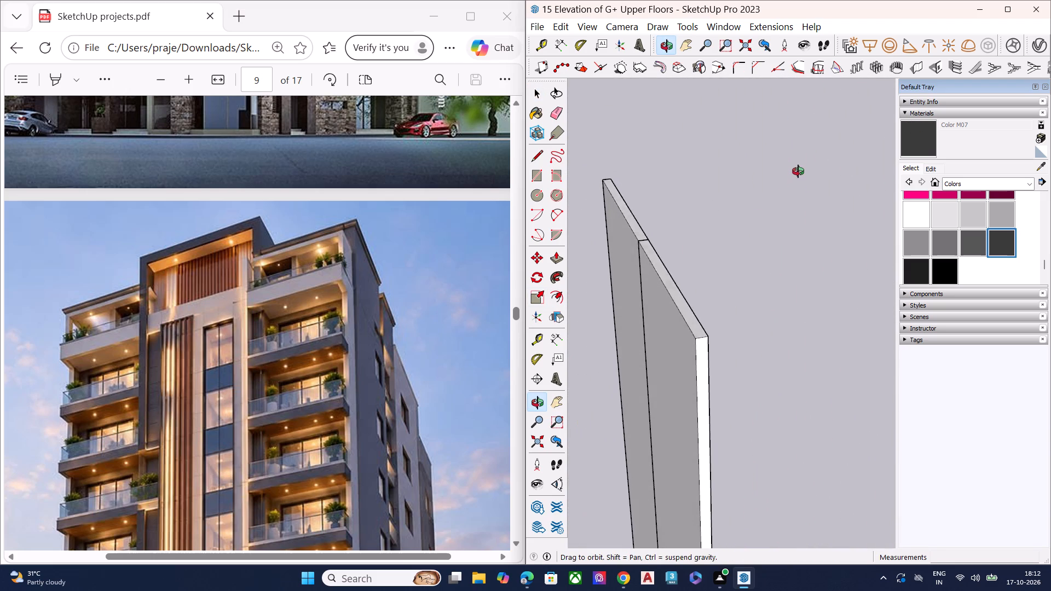
middle_click_drag(798, 171, 582, 161)
Explode the outer group of the two-panel glazing strip.
left_click(638, 310)
middle_click_drag(663, 322, 562, 285)
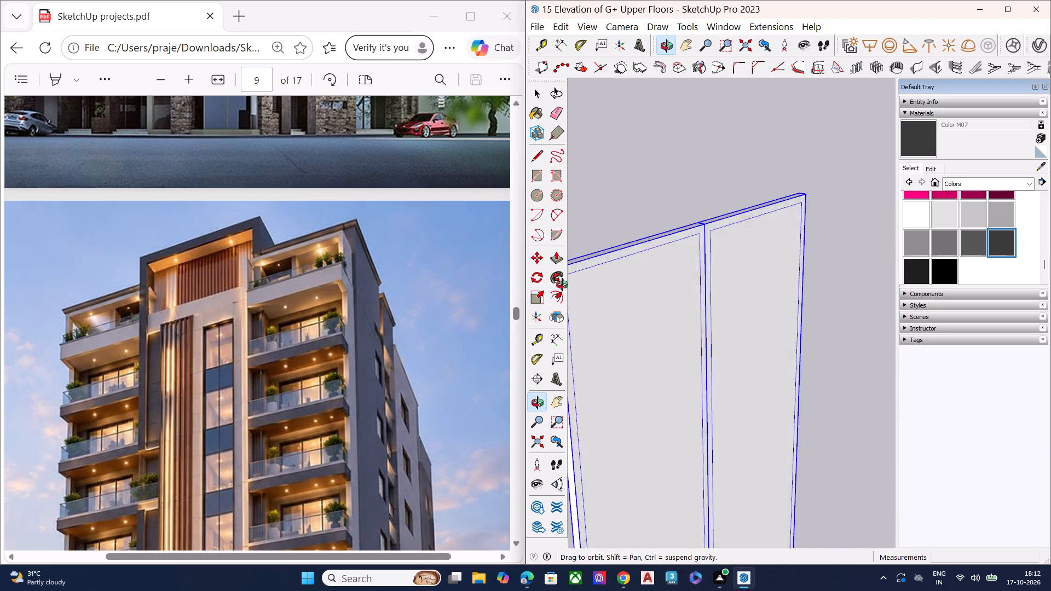
middle_click_drag(562, 285, 525, 266)
scroll(710, 241, "down", 1)
scroll(710, 241, "up", 1)
scroll(710, 241, "down", 3)
right_click(713, 247)
left_click(744, 331)
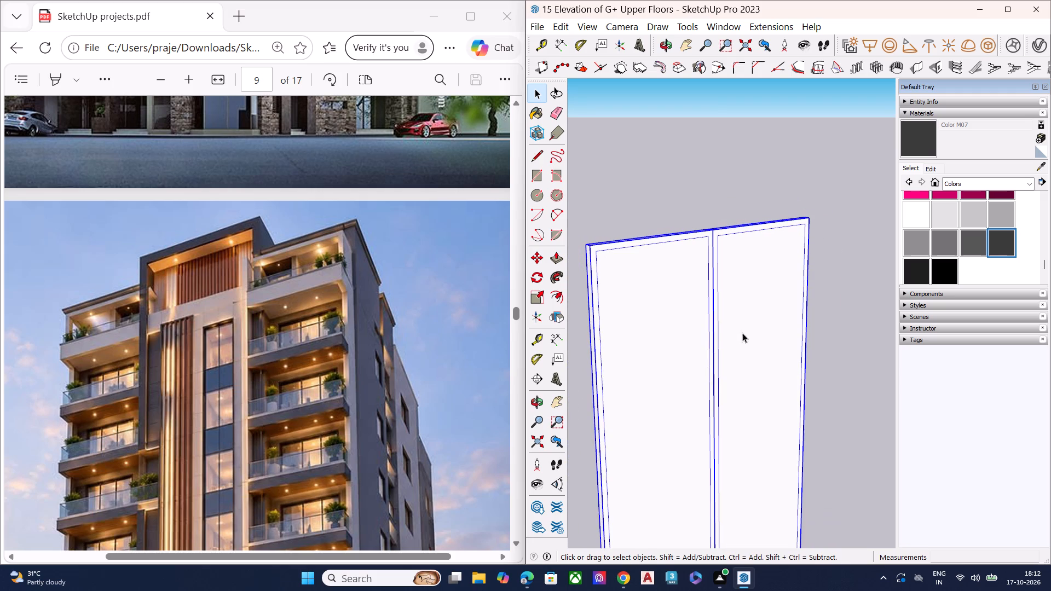
Explode the wider and the narrower panel groups into loose geometry and select the narrower panel's inner face.
left_click(700, 286)
left_click(692, 287)
key("space")
left_click(685, 291)
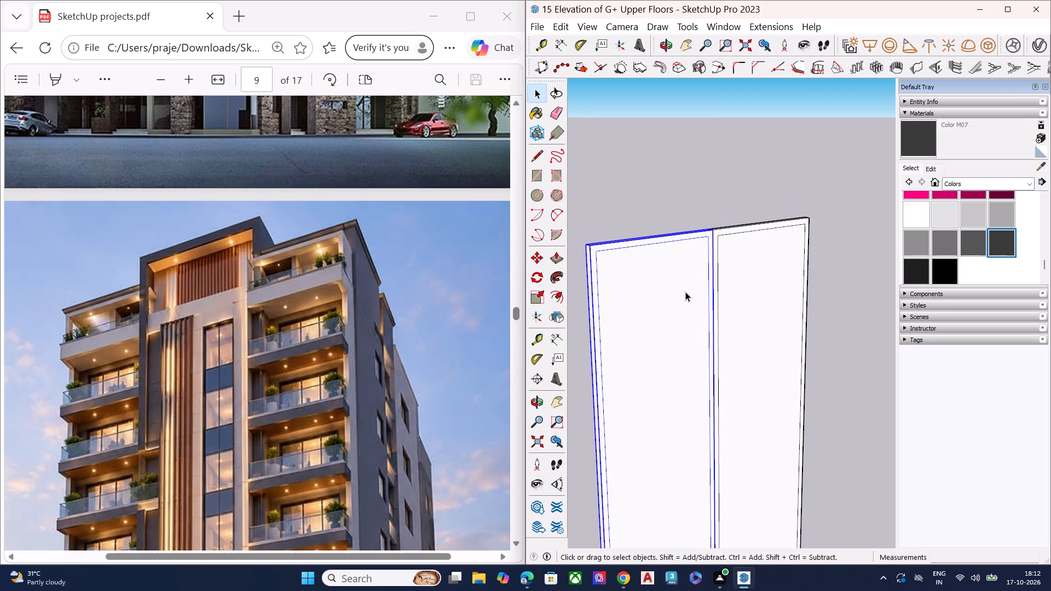
right_click(685, 292)
left_click(729, 382)
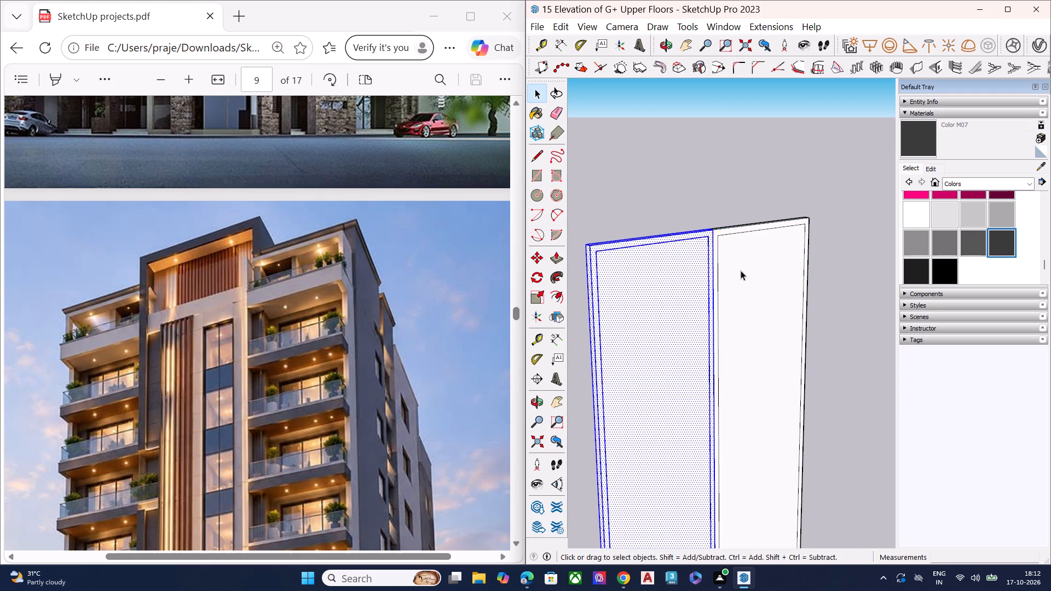
left_click(741, 270)
right_click(741, 270)
left_click(770, 355)
left_click(743, 291)
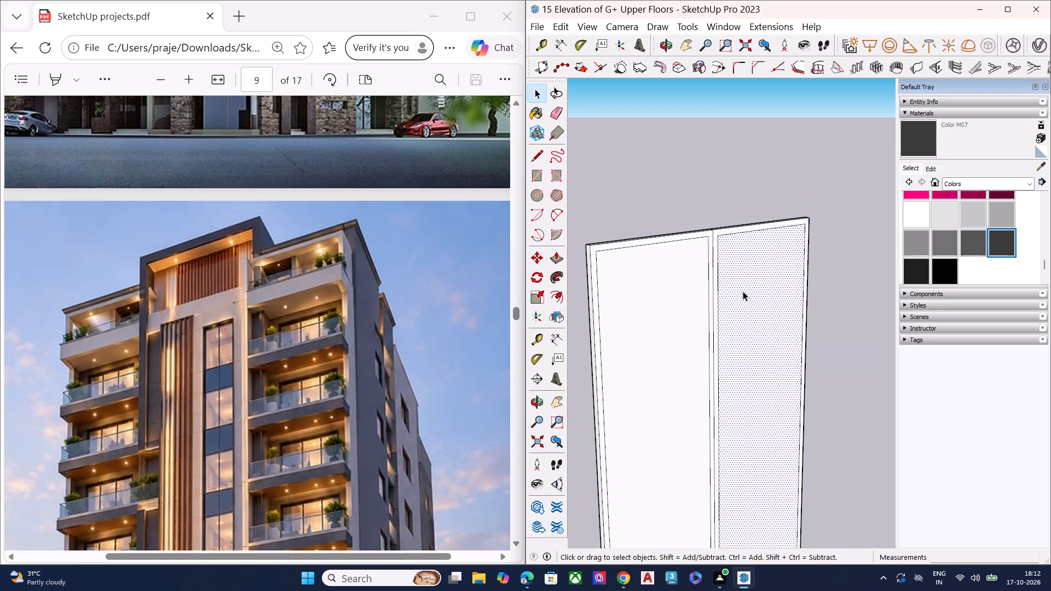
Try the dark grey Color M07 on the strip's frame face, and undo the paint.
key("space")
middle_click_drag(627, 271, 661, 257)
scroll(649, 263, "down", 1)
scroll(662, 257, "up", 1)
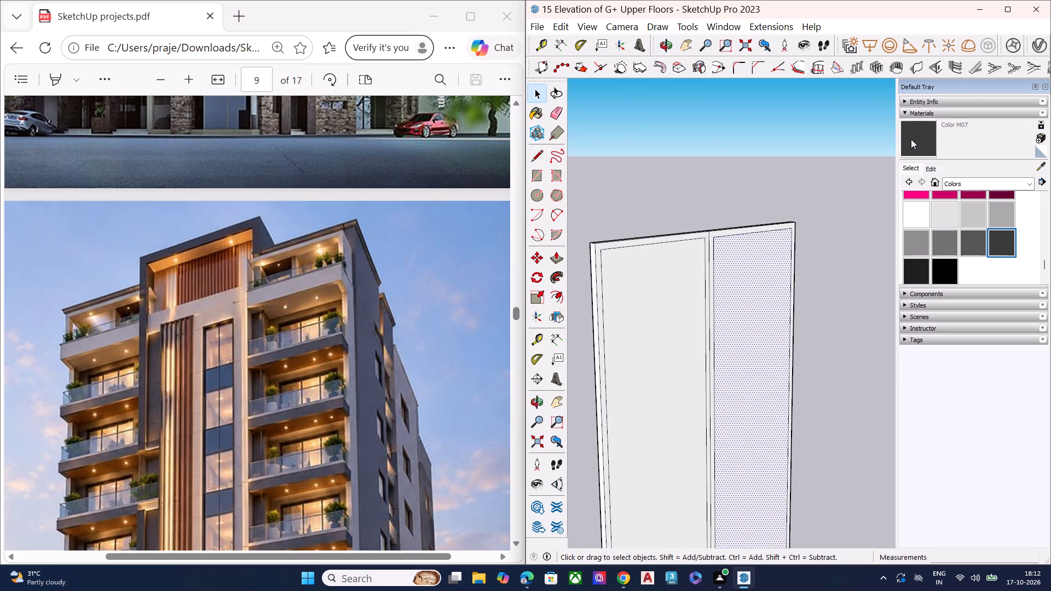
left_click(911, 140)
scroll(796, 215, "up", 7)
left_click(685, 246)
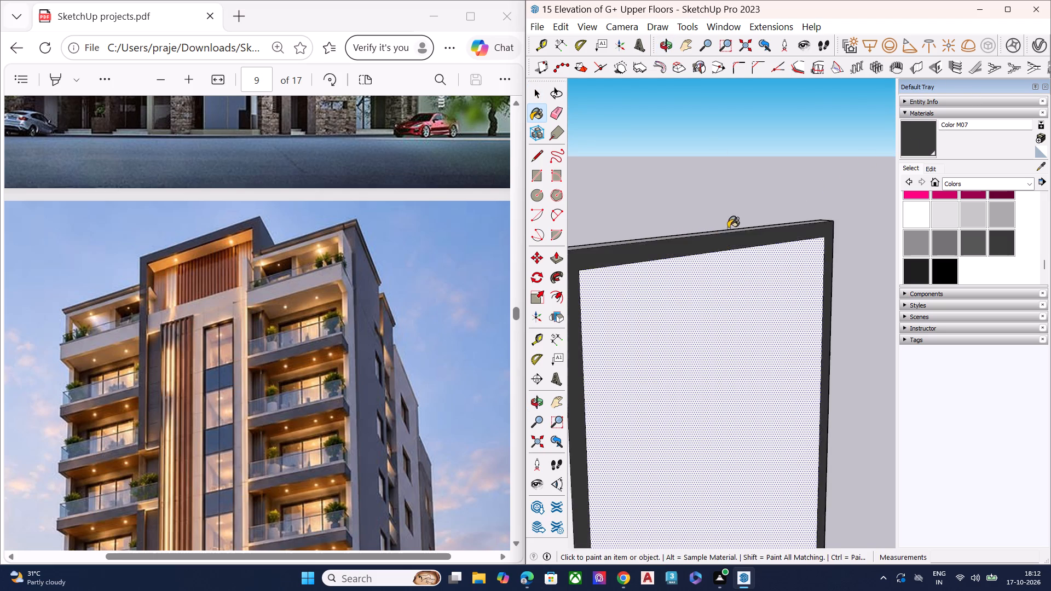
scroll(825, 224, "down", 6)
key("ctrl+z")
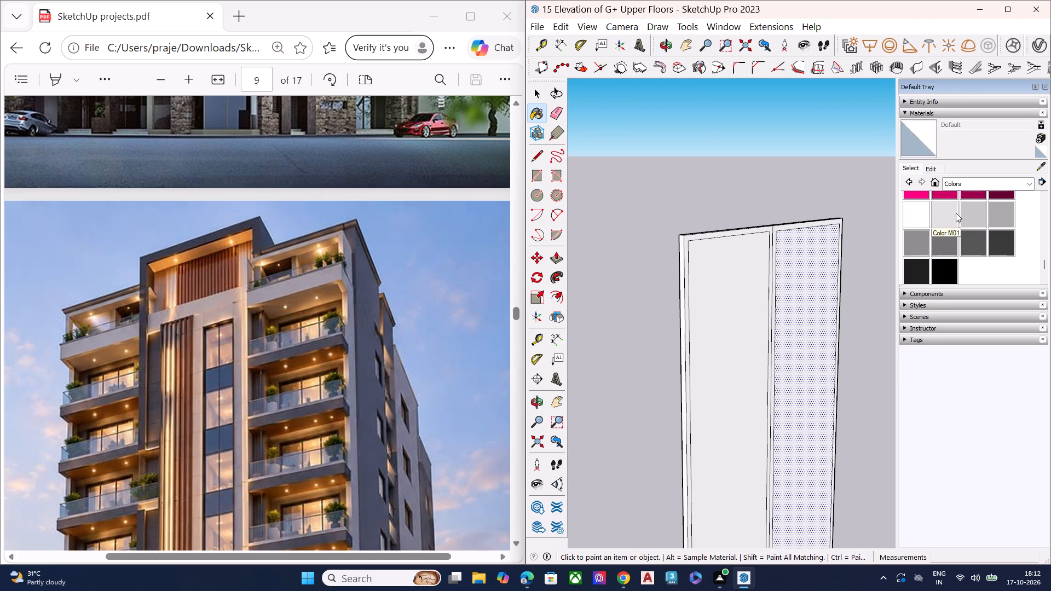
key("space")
Paint the front frame faces around both glazing panels with the black Color M09.
left_click(944, 260)
key("F10")
key("F10")
scroll(855, 263, "up", 5)
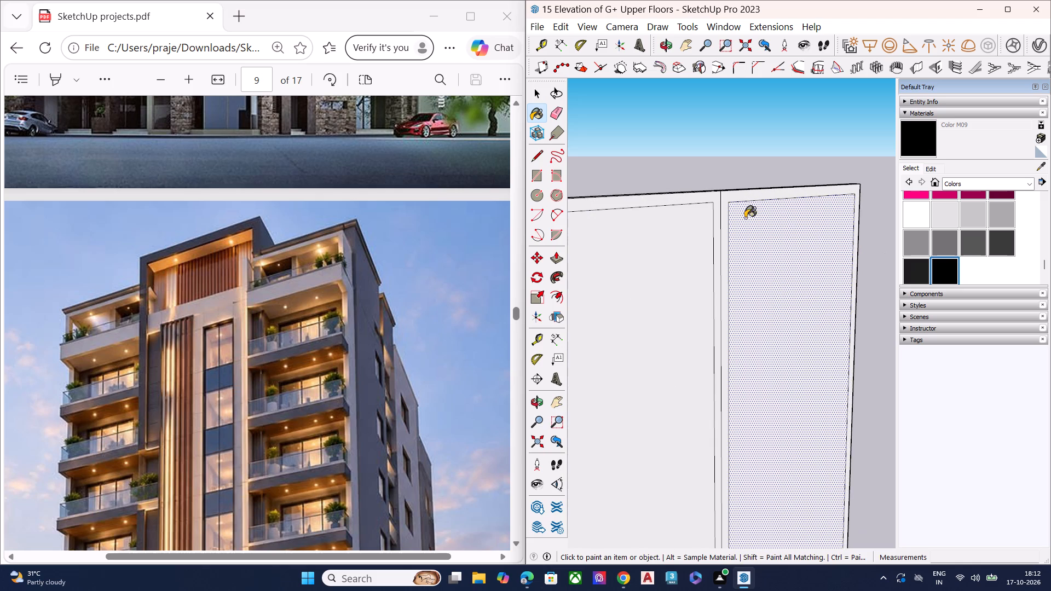
left_click(733, 198)
left_click(710, 196)
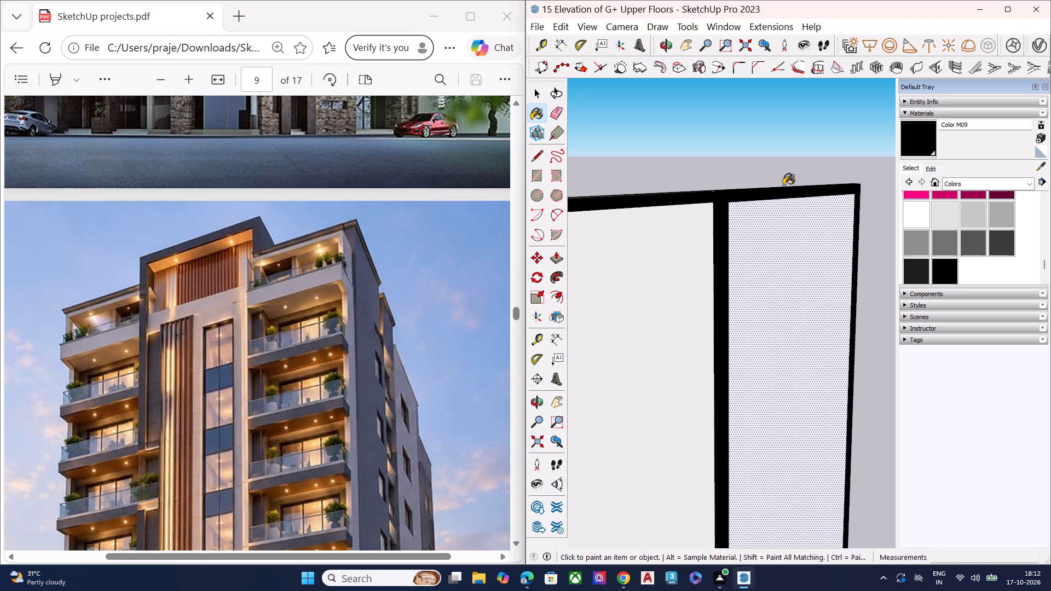
scroll(783, 186, "down", 7)
key("backslash")
key("space")
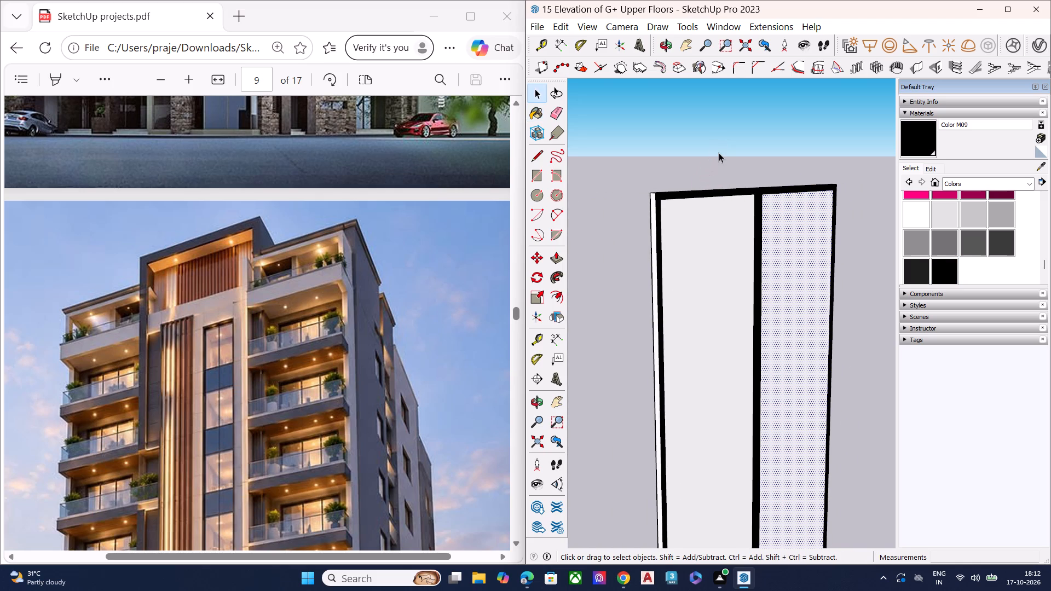
left_click(719, 153)
left_click(799, 220)
In the V-Ray Asset Editor, set the Mirror 02 material's diffuse color to a grey of RGB 138, 133, 133.
left_click(1042, 43)
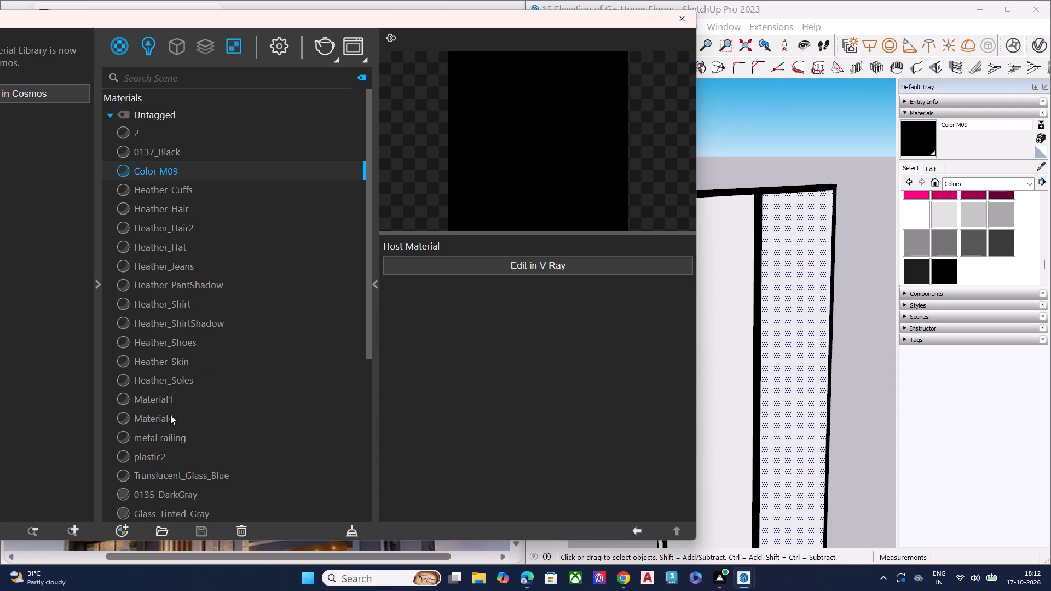
scroll(164, 425, "down", 5)
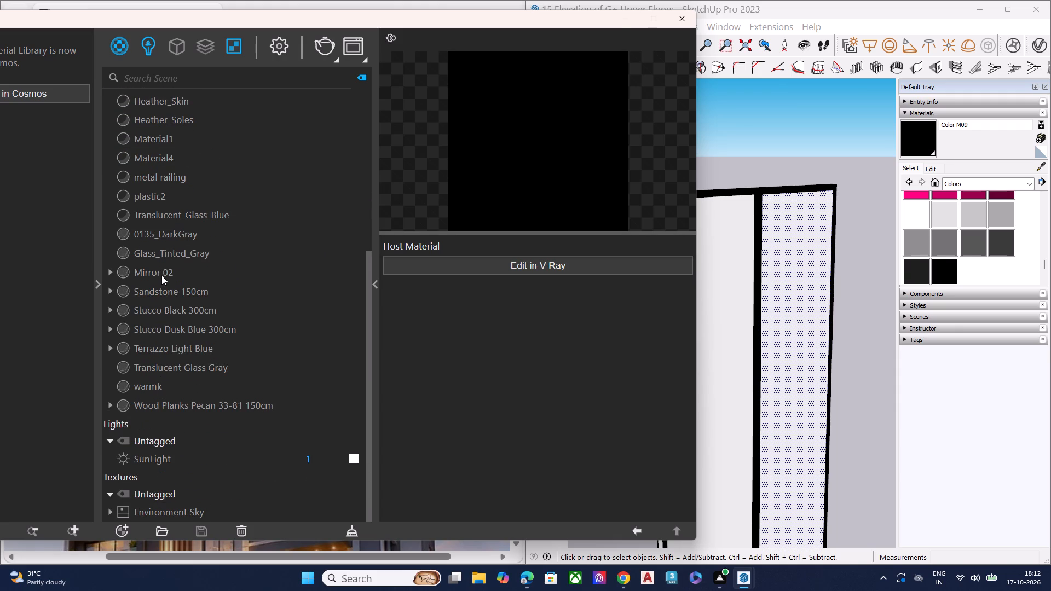
left_click(161, 275)
left_click(513, 316)
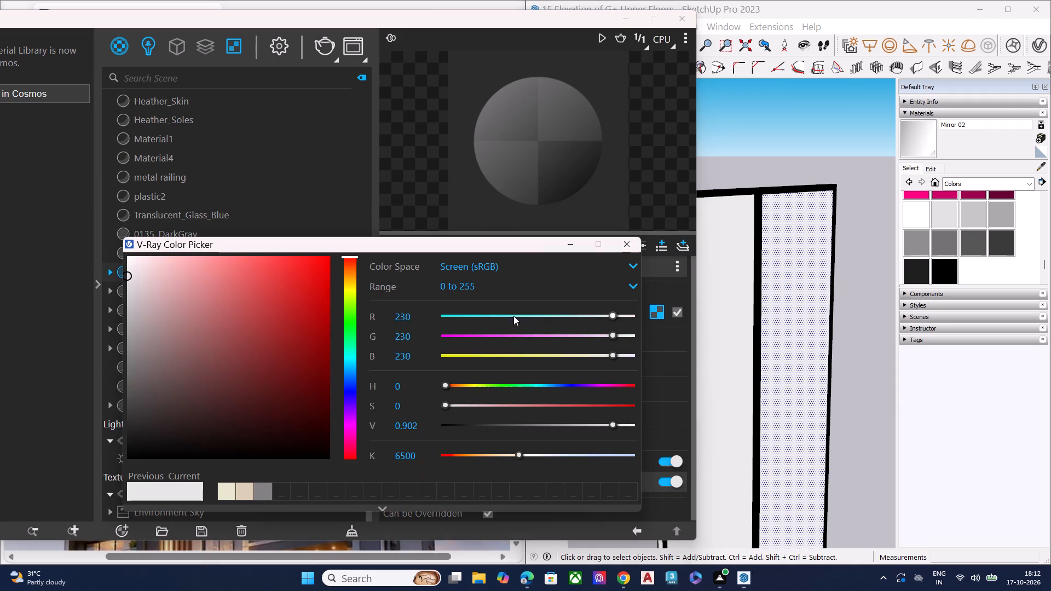
left_click_drag(129, 281, 144, 323)
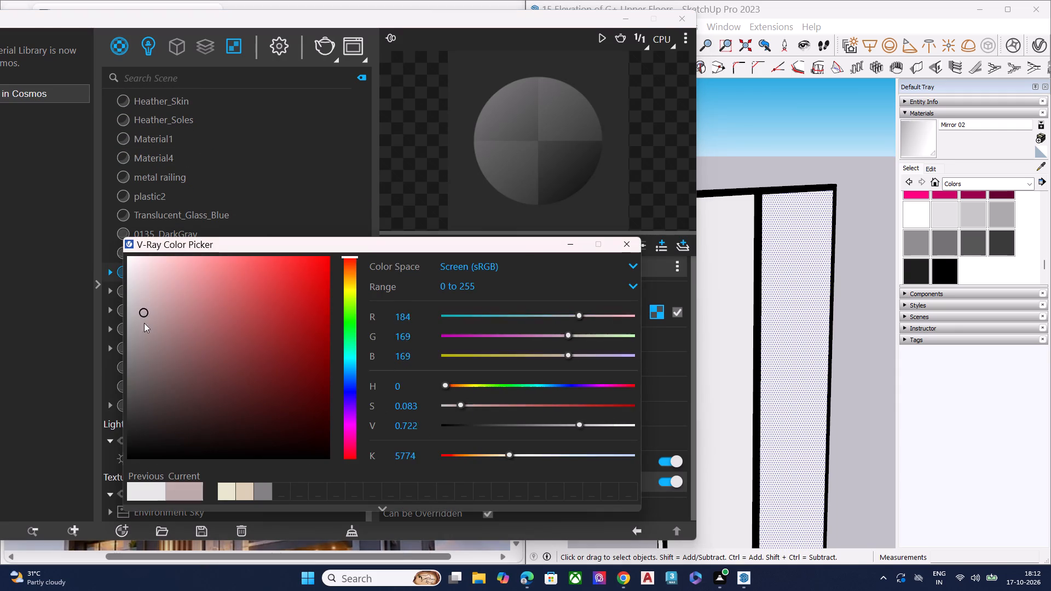
left_click_drag(144, 323, 137, 410)
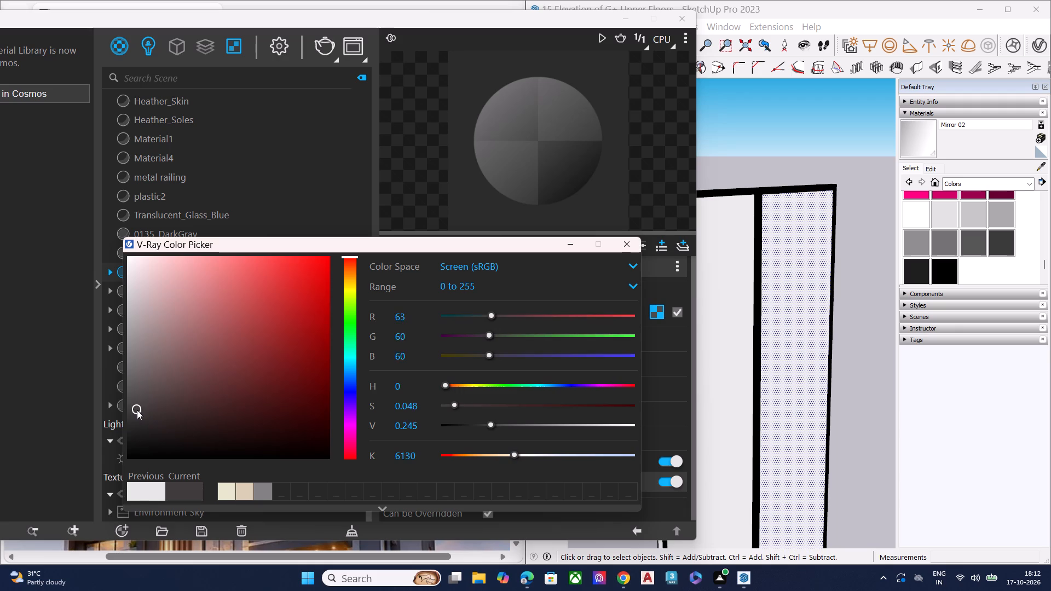
left_click_drag(137, 410, 136, 407)
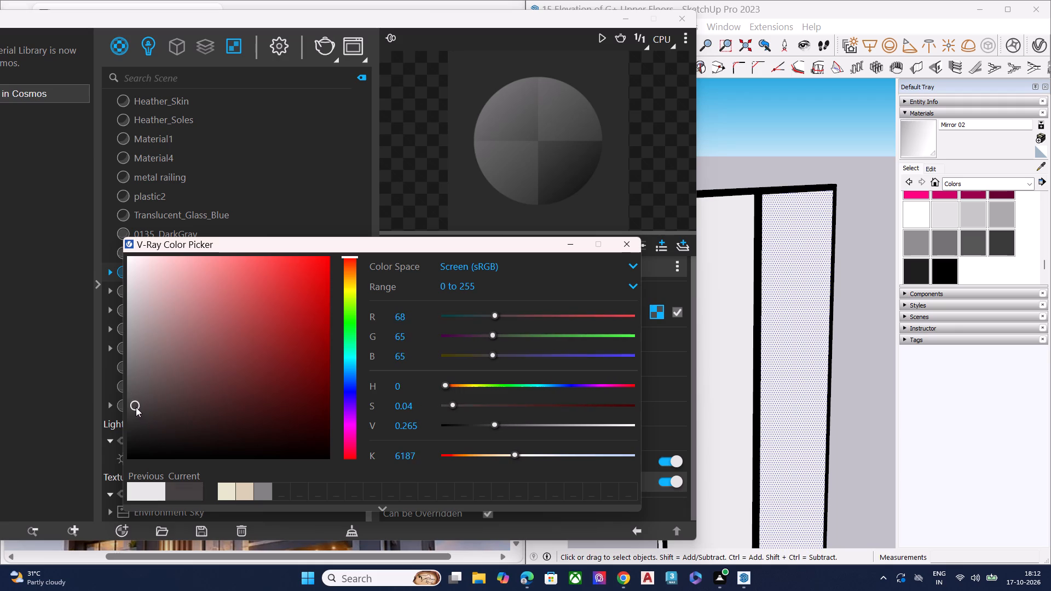
left_click_drag(136, 407, 134, 368)
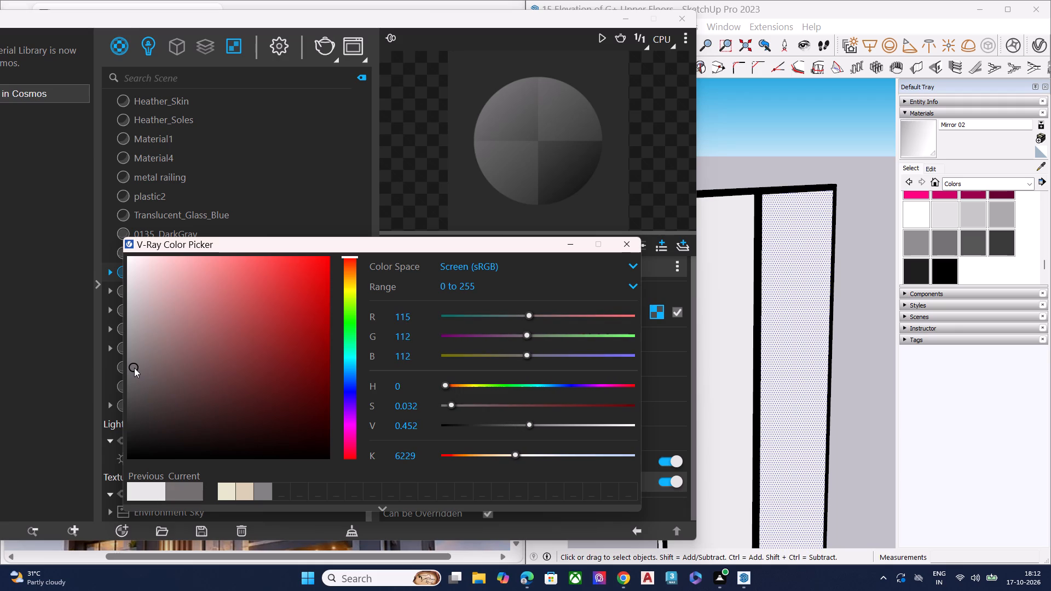
left_click_drag(134, 368, 134, 364)
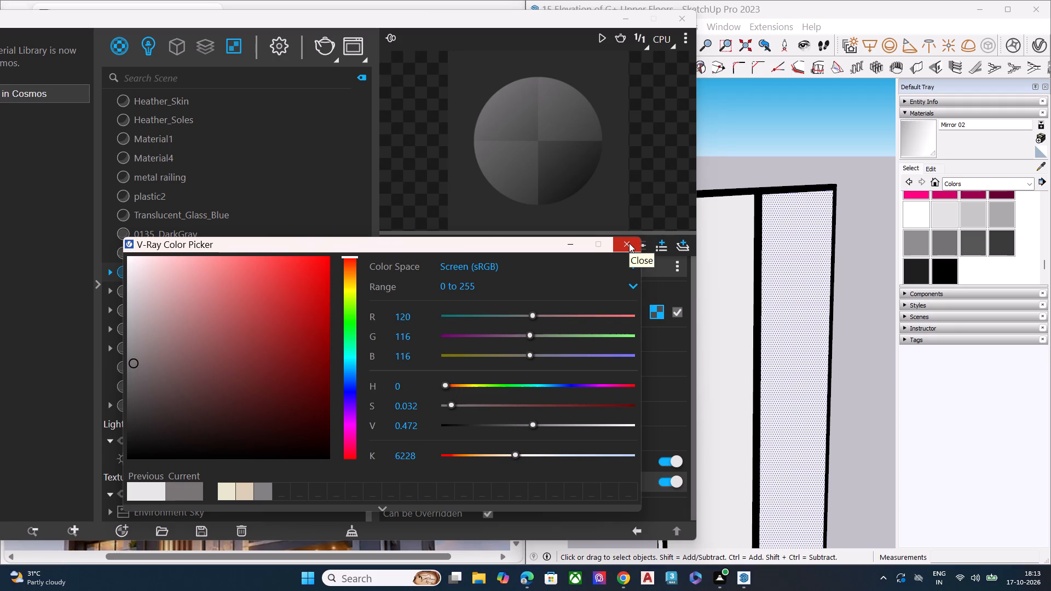
left_click(131, 347)
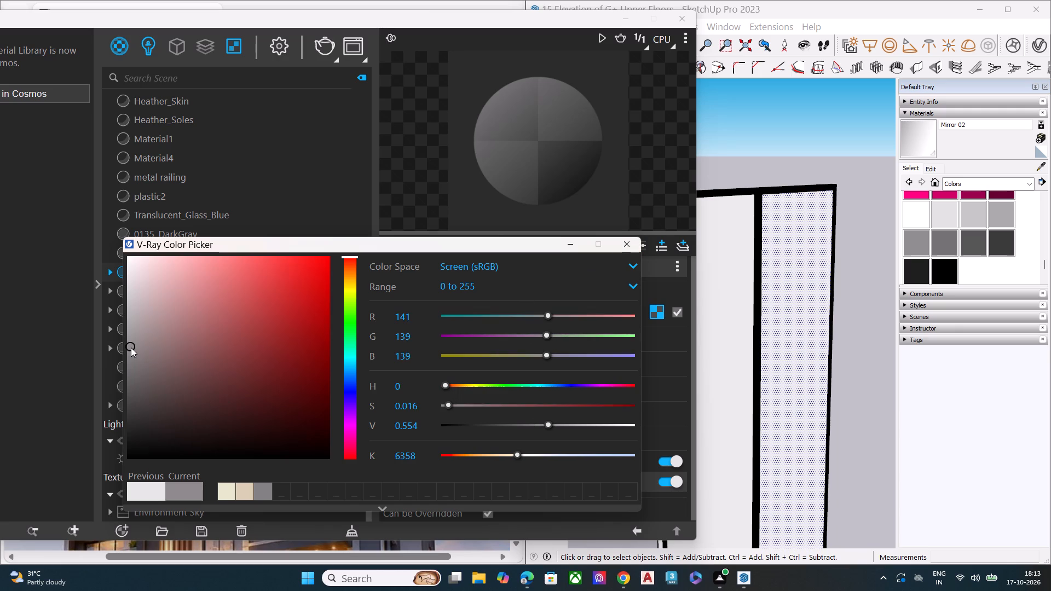
left_click(129, 354)
double_click(130, 353)
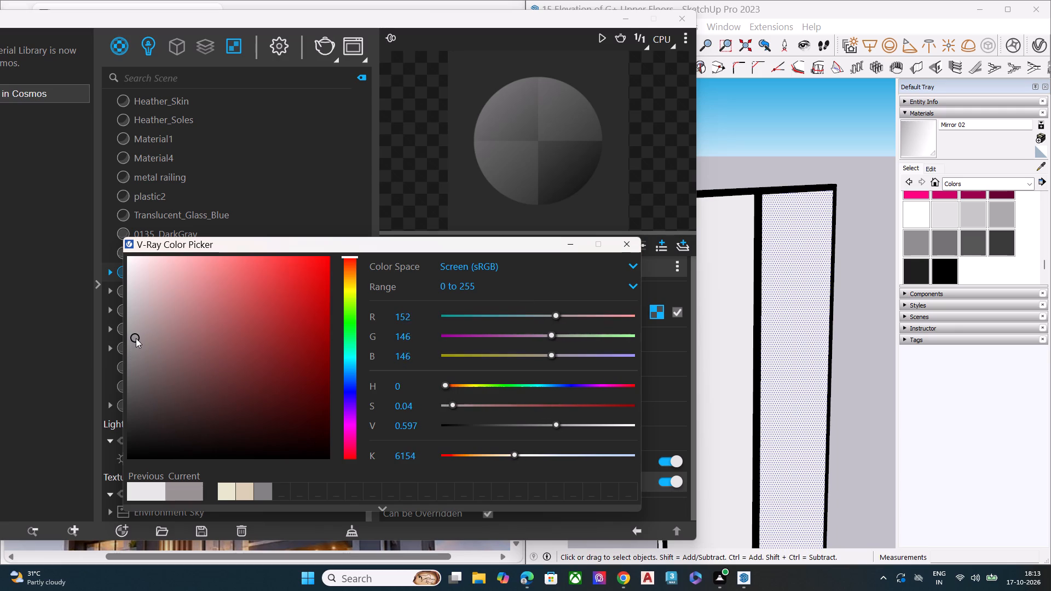
left_click(616, 243)
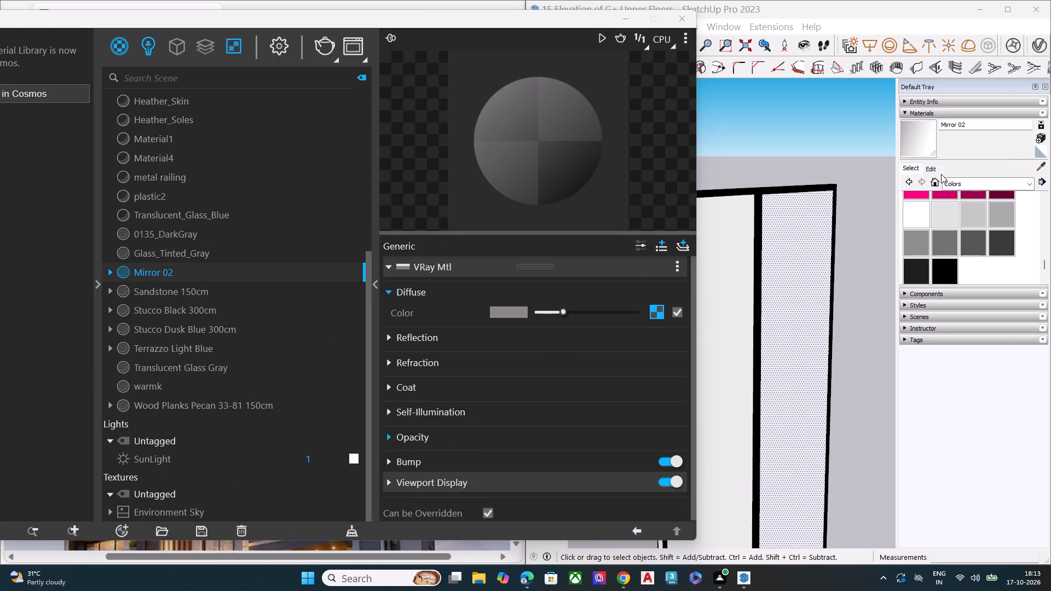
Edit the Mirror 02 material in SketchUp, setting its opacity to 51 and its lightness to 83.
left_click(939, 170)
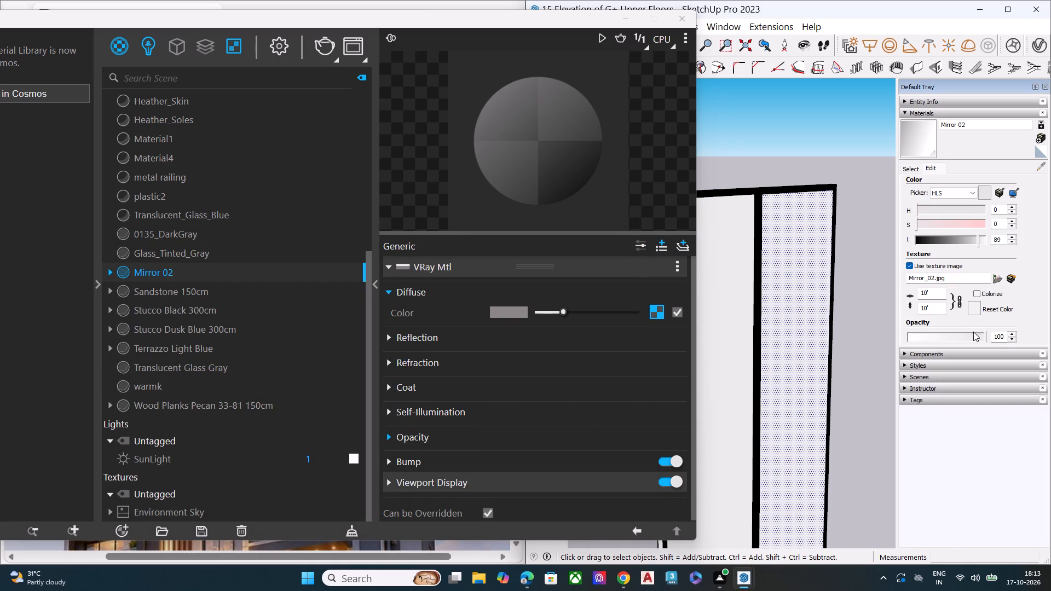
left_click_drag(984, 337, 952, 343)
left_click_drag(952, 343, 948, 343)
left_click_drag(978, 240, 977, 241)
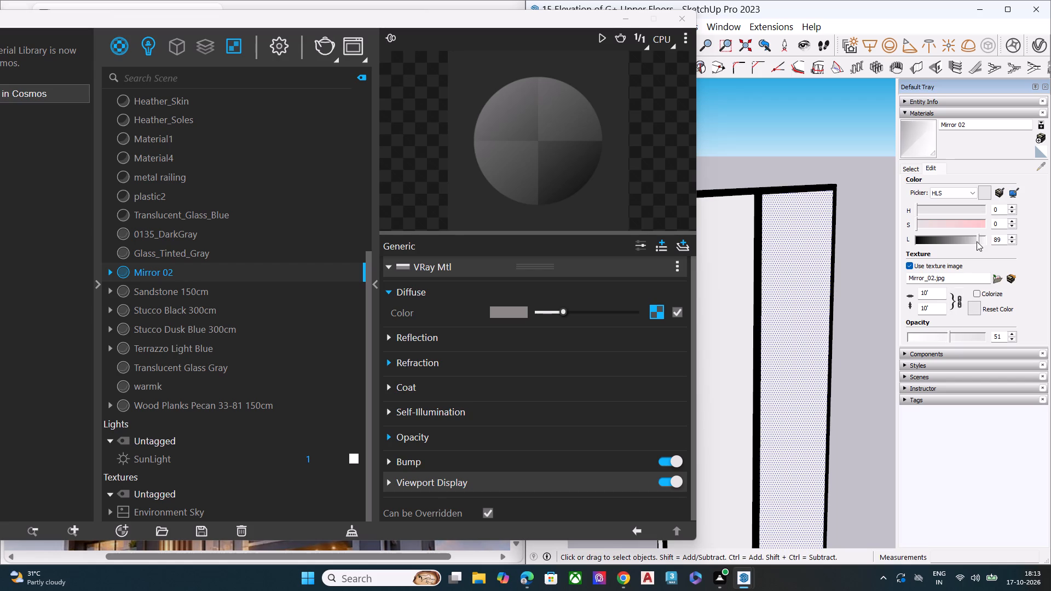
left_click_drag(977, 241, 972, 244)
left_click_drag(972, 244, 972, 245)
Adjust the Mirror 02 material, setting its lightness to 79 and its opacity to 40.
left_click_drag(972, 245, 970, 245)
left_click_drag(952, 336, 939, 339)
Paint both front panels of the glazing strip with the Mirror 02 material.
left_click(935, 127)
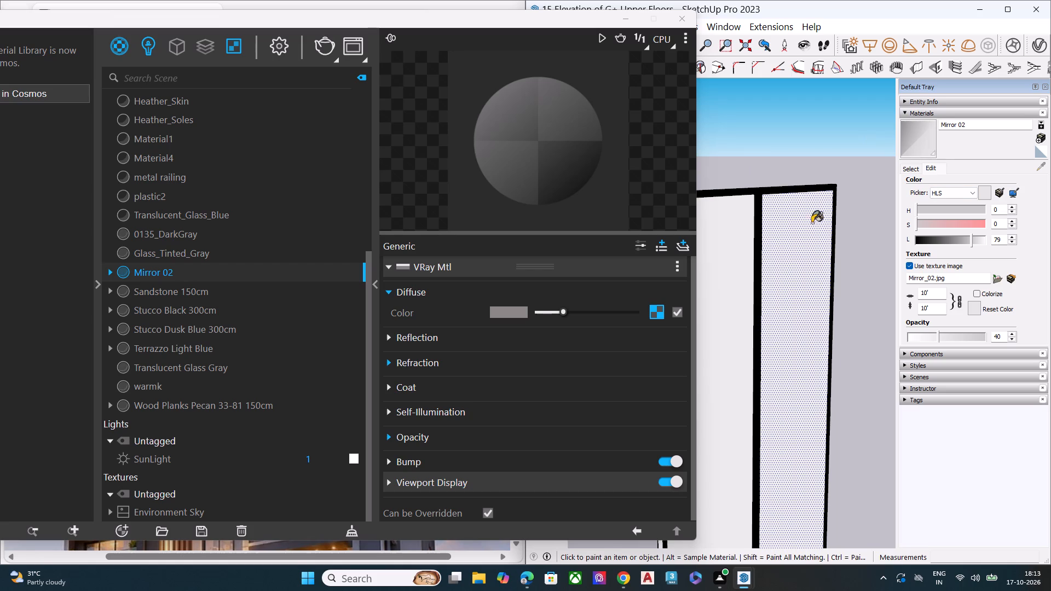
left_click(799, 235)
left_click(724, 258)
scroll(832, 224, "down", 5)
middle_click_drag(834, 230, 800, 182)
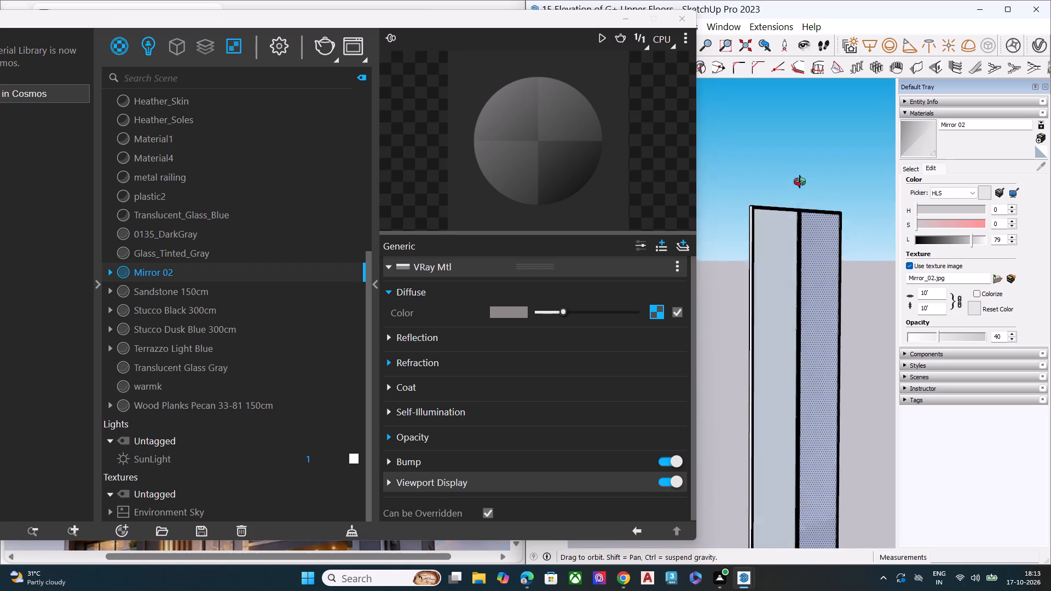
middle_click_drag(800, 182, 689, 208)
key("space")
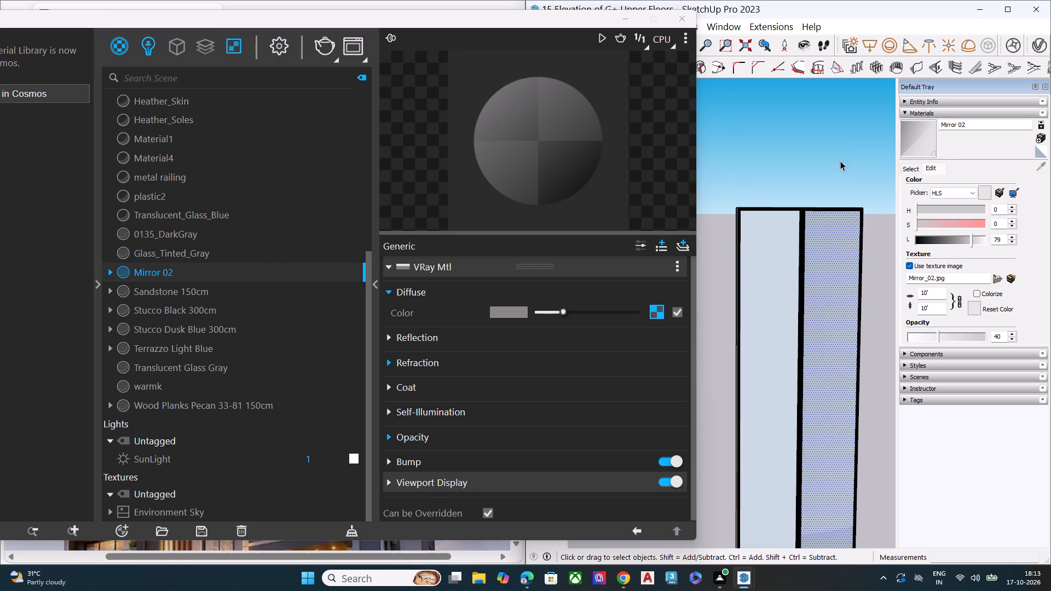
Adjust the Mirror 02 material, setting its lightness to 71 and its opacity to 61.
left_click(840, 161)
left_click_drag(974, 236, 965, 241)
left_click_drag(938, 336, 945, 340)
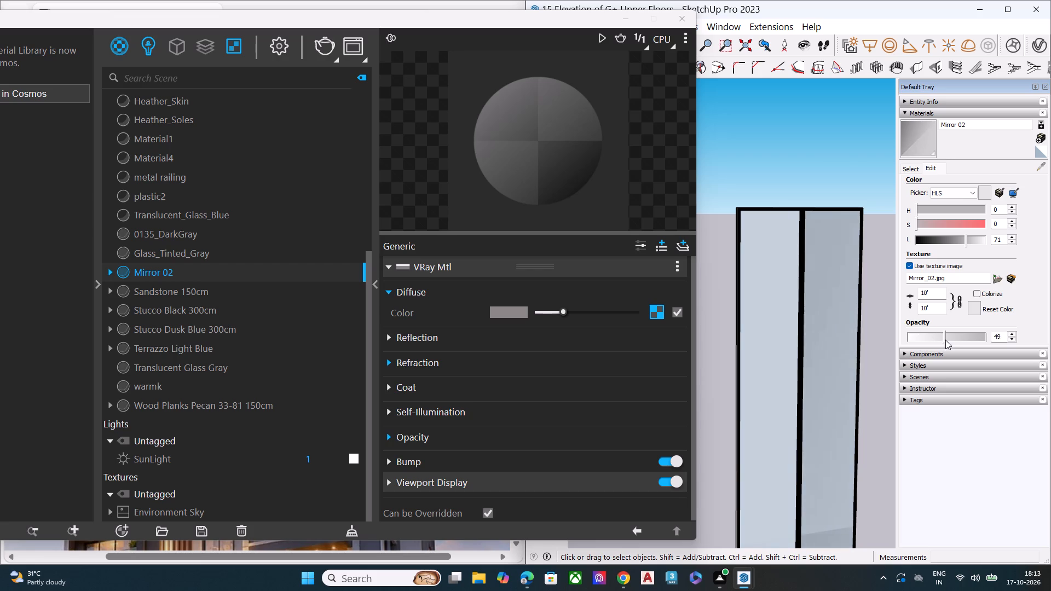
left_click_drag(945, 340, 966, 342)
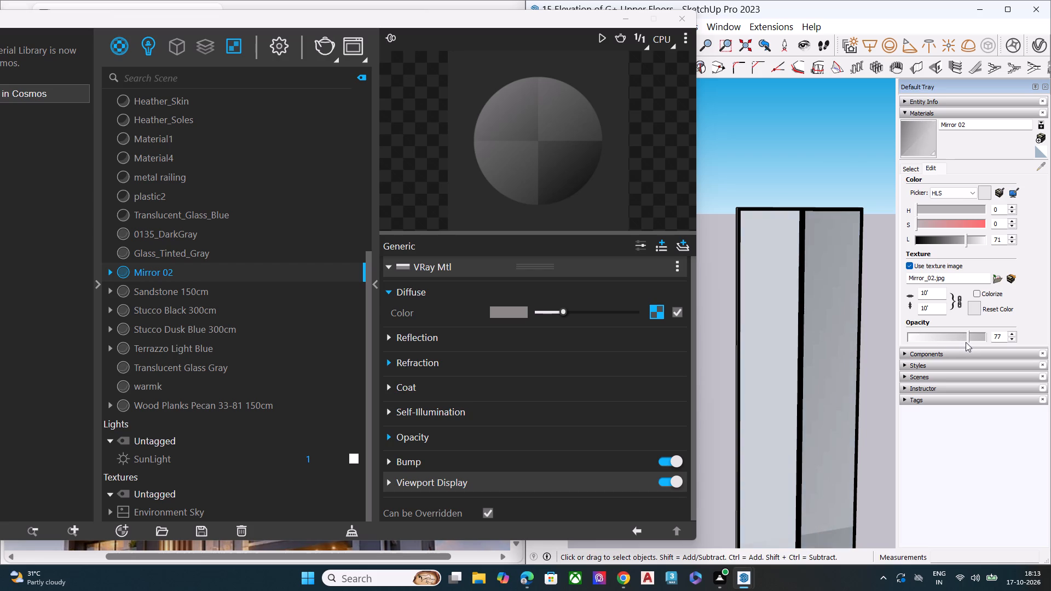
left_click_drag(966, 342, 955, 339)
Examine the tinted glazing strip beside the tower from several angles and distances.
scroll(798, 158, "down", 6)
middle_click_drag(827, 248, 742, 219)
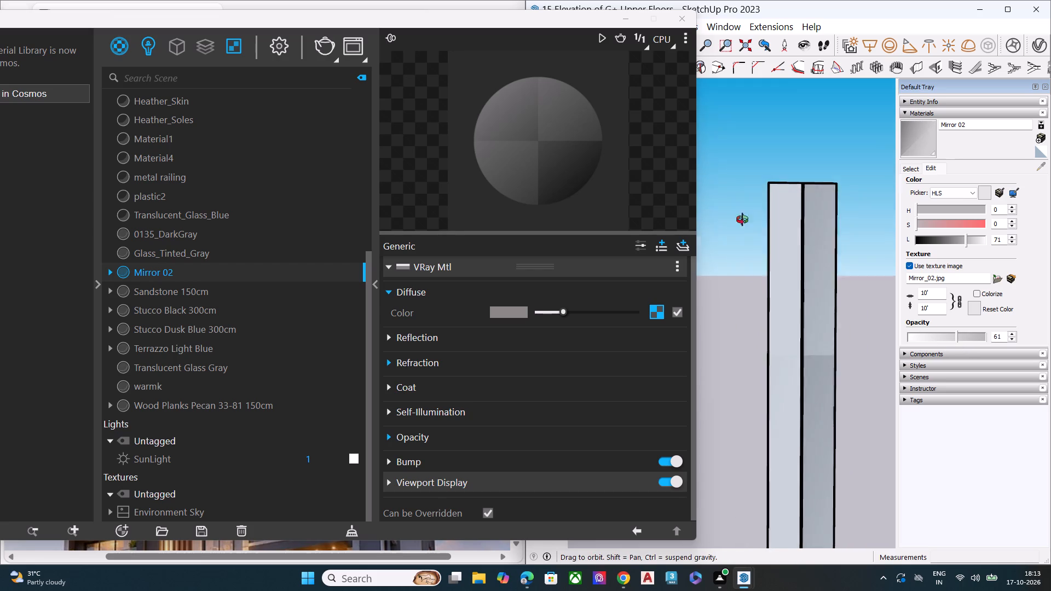
middle_click_drag(742, 219, 588, 243)
middle_click_drag(903, 275, 770, 349)
scroll(835, 260, "up", 1)
middle_click_drag(835, 260, 748, 345)
scroll(893, 238, "down", 2)
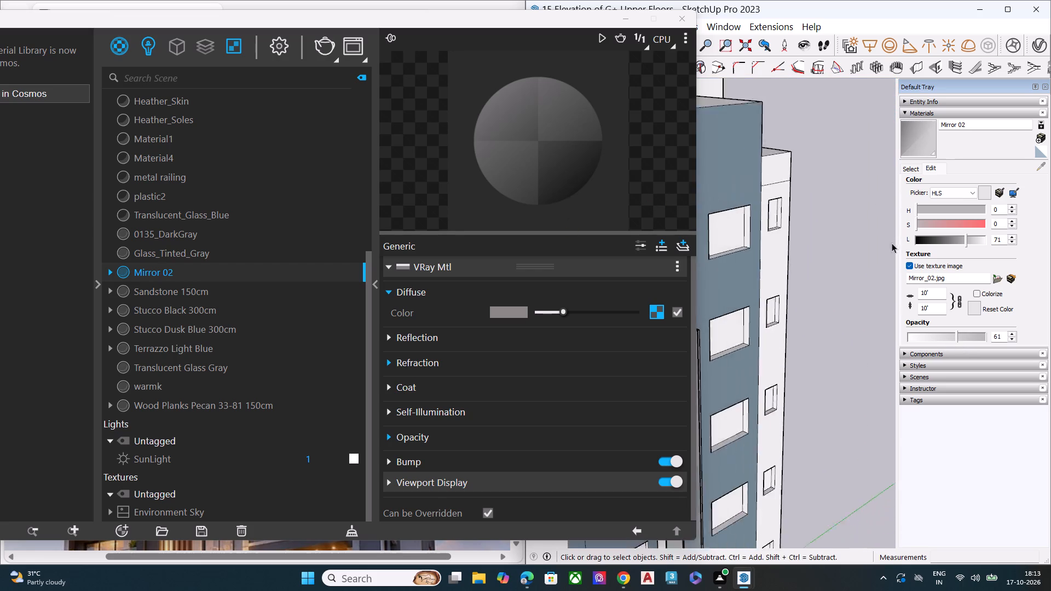
scroll(892, 243, "down", 11)
scroll(831, 314, "up", 1)
scroll(829, 305, "down", 4)
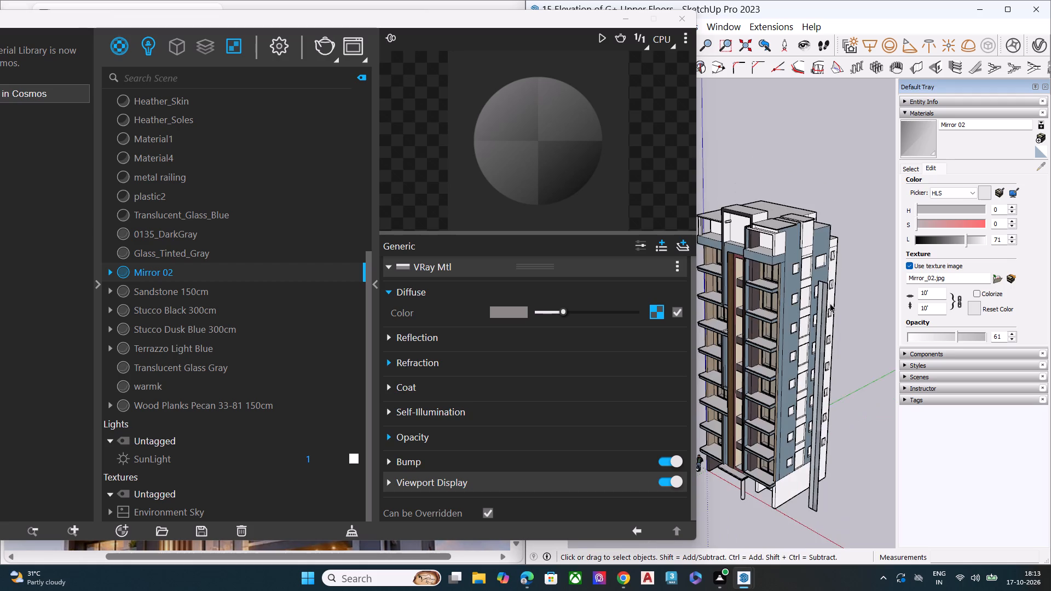
scroll(830, 303, "down", 1)
middle_click_drag(816, 323, 865, 287)
scroll(846, 358, "up", 6)
middle_click_drag(835, 317, 868, 289)
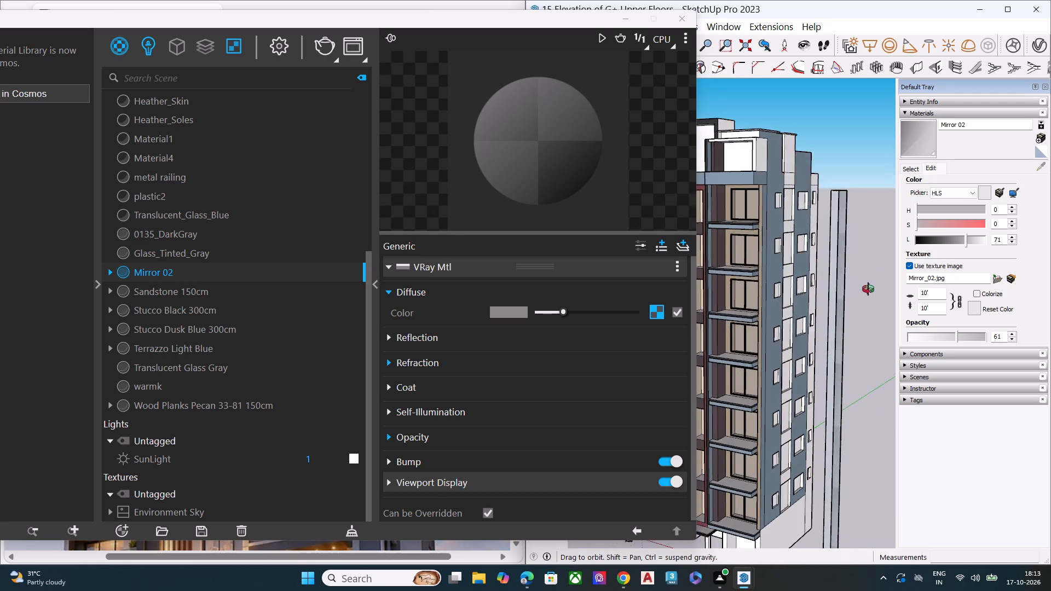
middle_click_drag(868, 289, 875, 239)
scroll(869, 231, "up", 10)
scroll(826, 212, "up", 8)
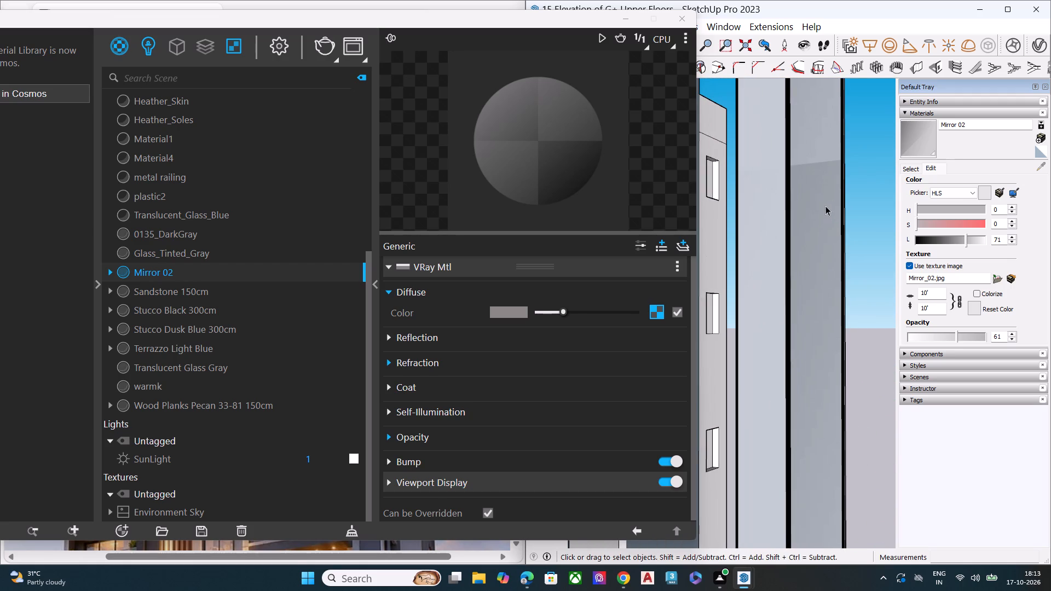
middle_click_drag(817, 189, 831, 246)
Reapply the Mirror 02 material to both front panels of the glazing strip.
left_click(919, 148)
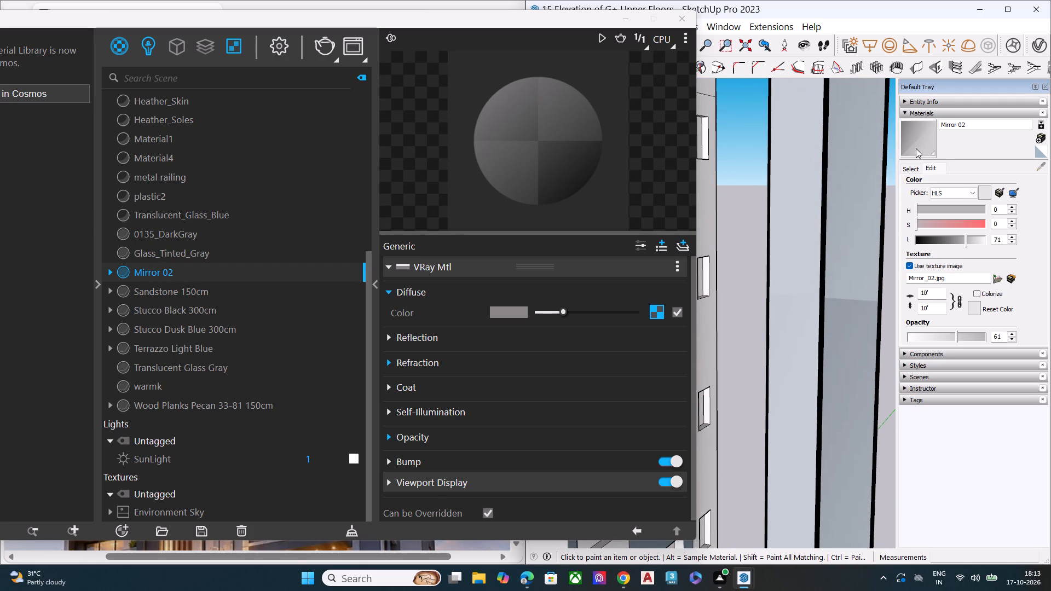
left_click(789, 224)
scroll(808, 218, "down", 5)
left_click(842, 217)
scroll(822, 210, "down", 1)
scroll(822, 210, "up", 1)
scroll(822, 210, "down", 2)
scroll(822, 210, "up", 1)
scroll(822, 210, "down", 1)
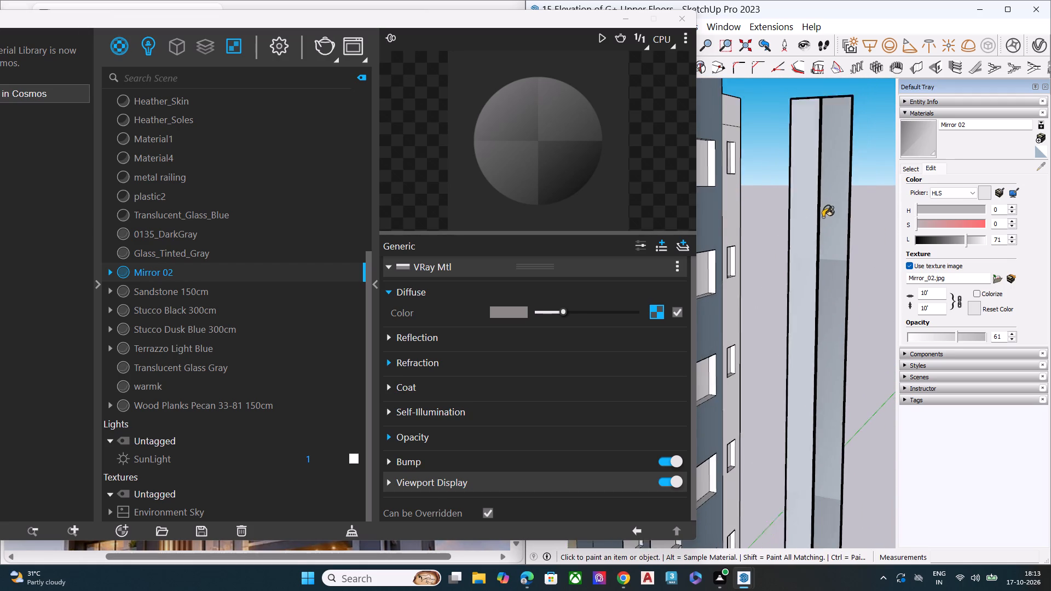
scroll(823, 217, "down", 1)
key("space")
left_click(868, 193)
middle_click_drag(857, 236, 856, 192)
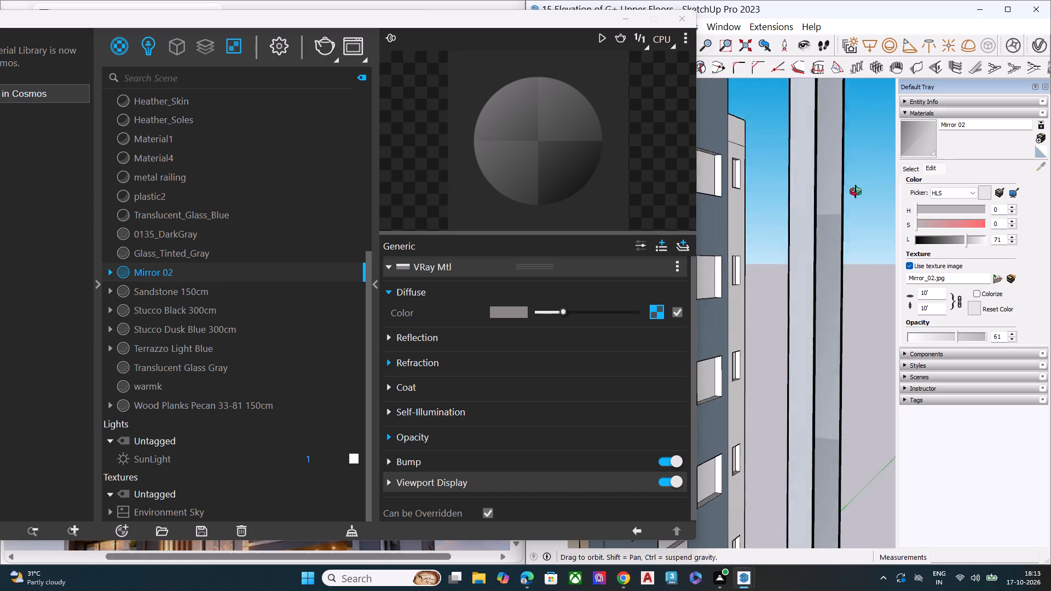
middle_click_drag(856, 192, 877, 194)
Darken the Mirror 02 material, setting its lightness to 38 and its opacity to 45.
left_click_drag(966, 241, 977, 243)
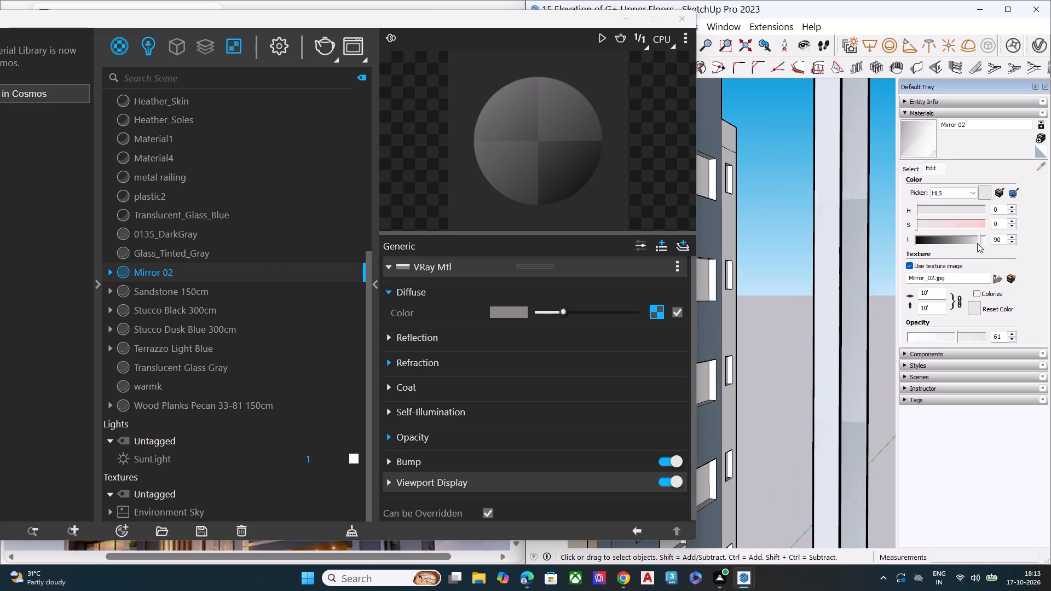
left_click_drag(977, 243, 913, 251)
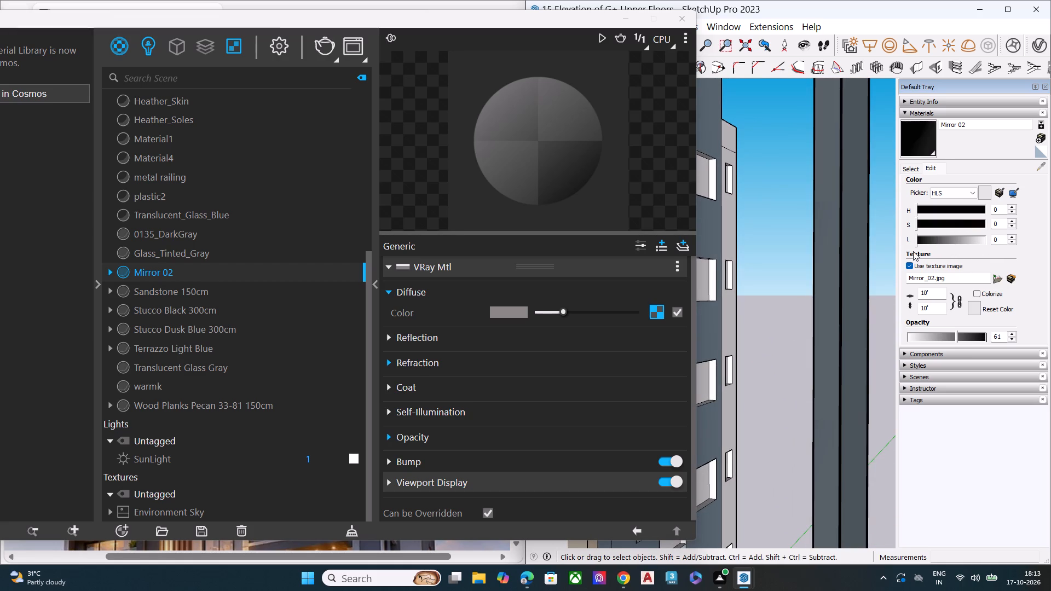
left_click_drag(913, 251, 943, 253)
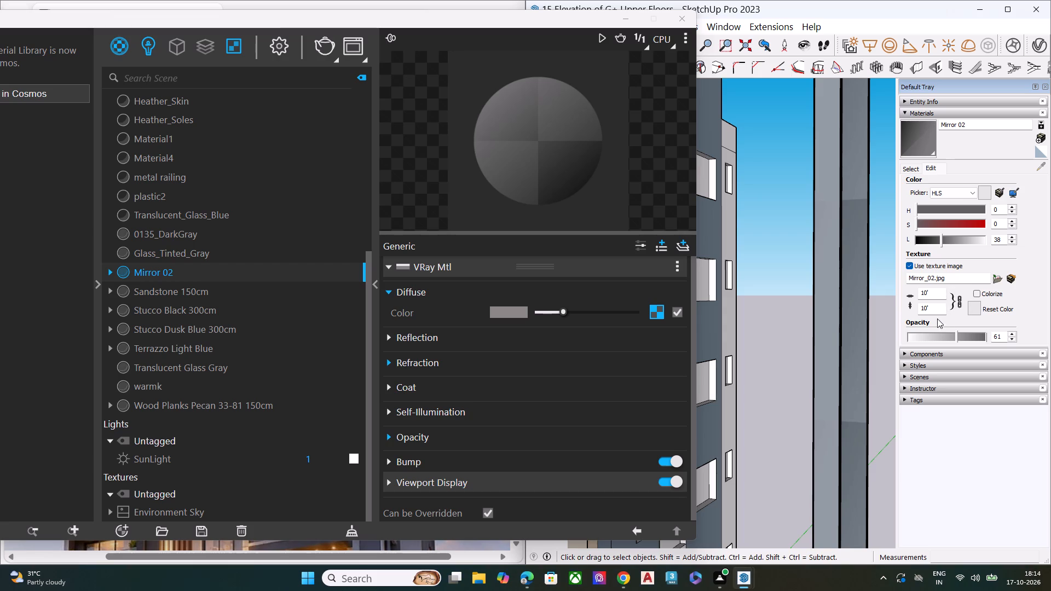
left_click_drag(959, 343, 966, 337)
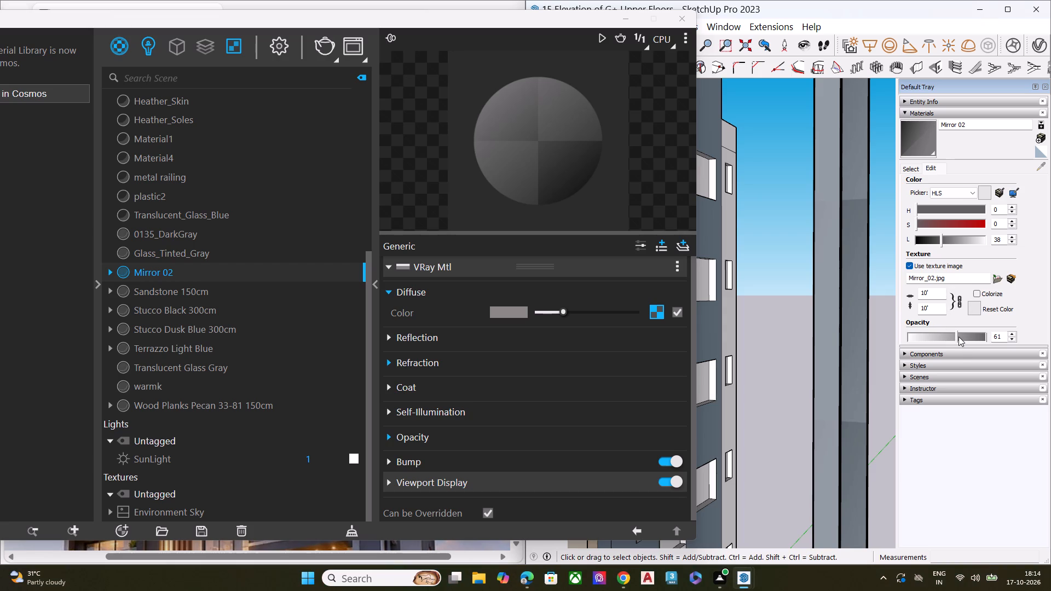
left_click_drag(956, 337, 930, 339)
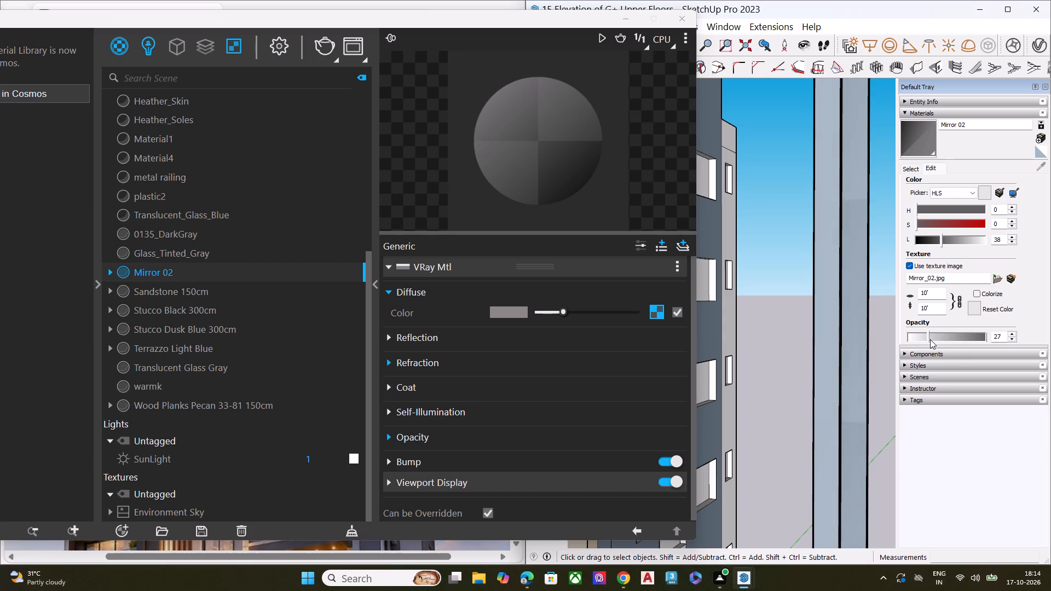
left_click_drag(930, 339, 943, 340)
scroll(789, 190, "down", 3)
key("space")
Close the V-Ray Asset Editor to uncover the reference image and the full model view.
left_click(686, 15)
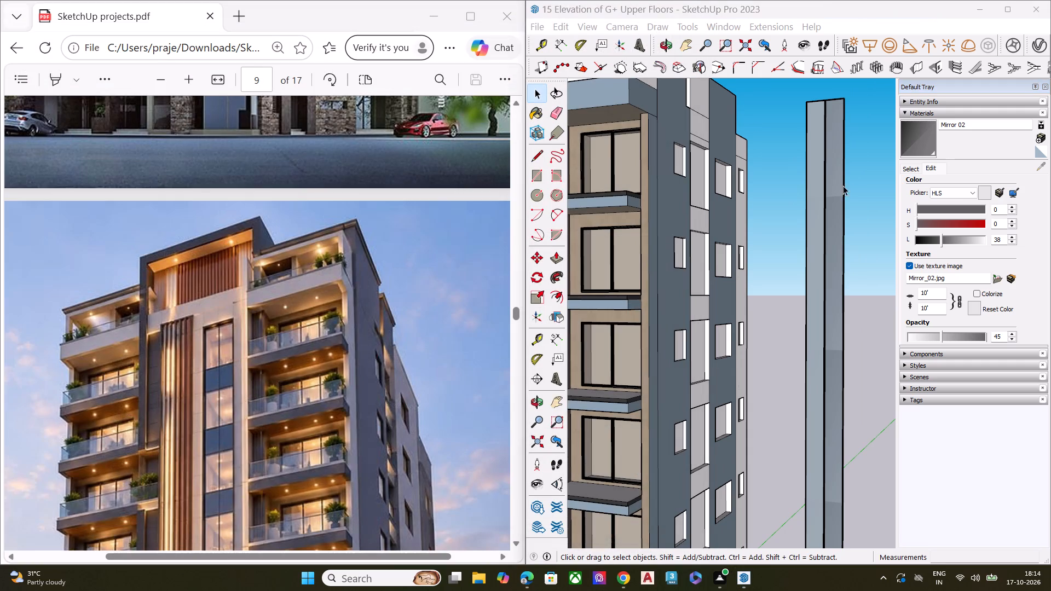
left_click(867, 188)
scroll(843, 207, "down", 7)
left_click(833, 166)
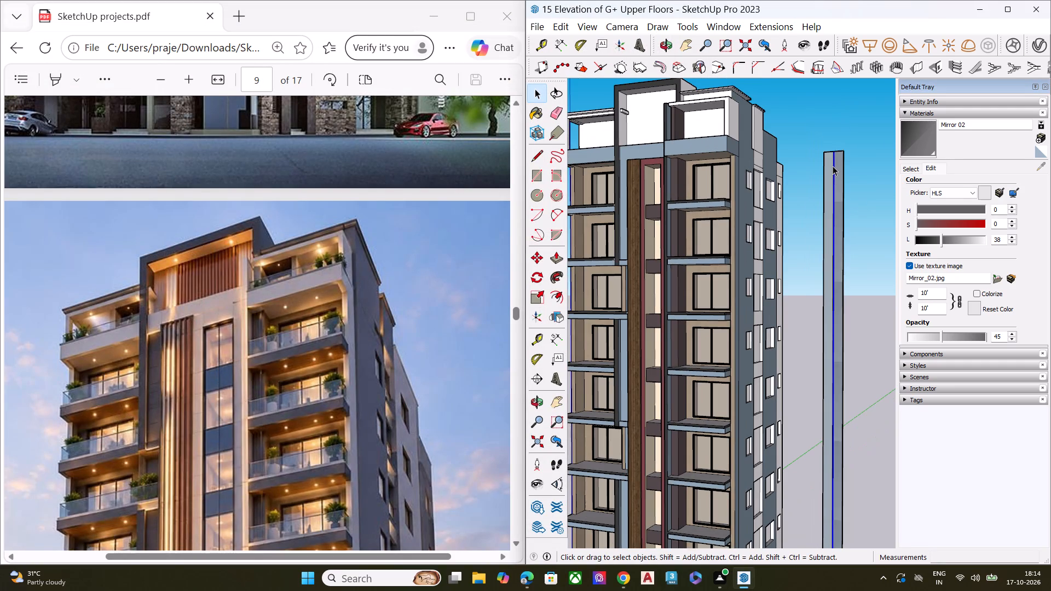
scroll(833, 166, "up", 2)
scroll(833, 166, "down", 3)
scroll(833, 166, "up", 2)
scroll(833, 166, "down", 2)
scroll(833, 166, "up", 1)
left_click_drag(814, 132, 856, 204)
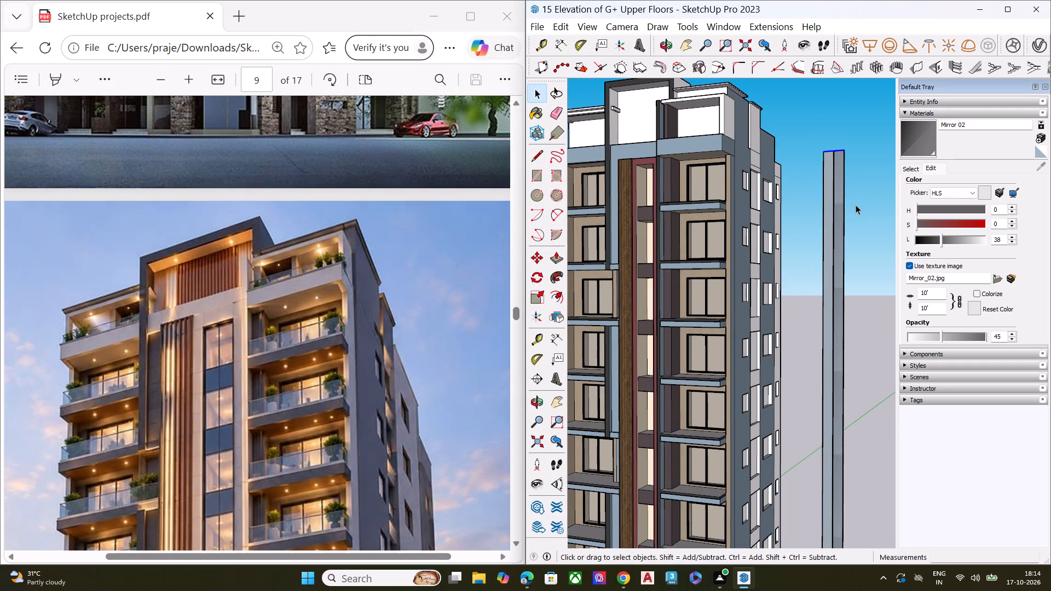
Paint the back faces of both glazing panels with the Mirror 02 material.
scroll(839, 169, "down", 5)
middle_click_drag(839, 168, 836, 405)
middle_click_drag(842, 299, 726, 306)
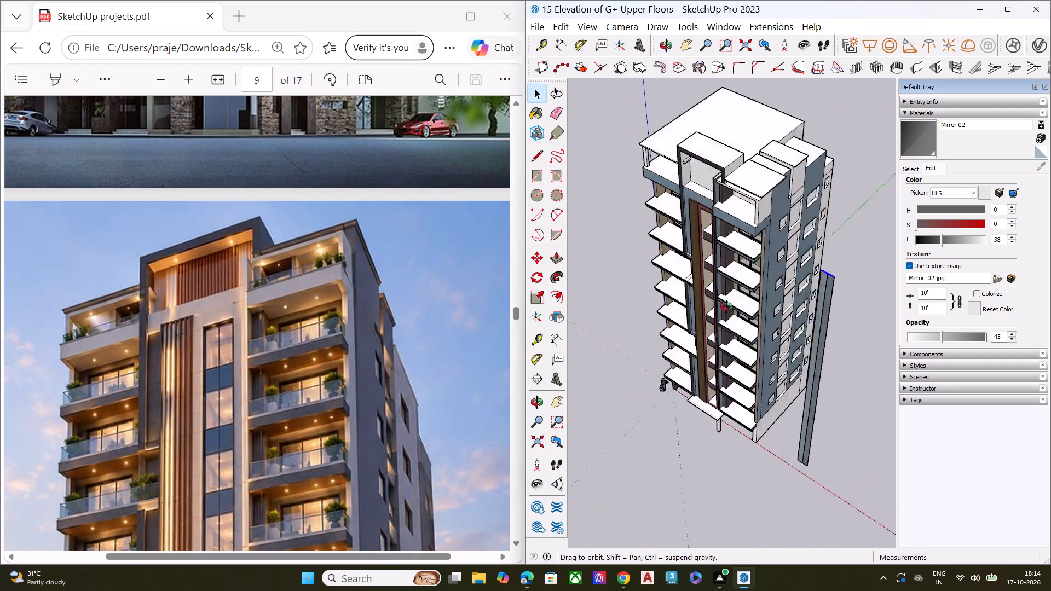
middle_click_drag(726, 306, 544, 293)
middle_click_drag(659, 335, 463, 202)
scroll(602, 198, "up", 8)
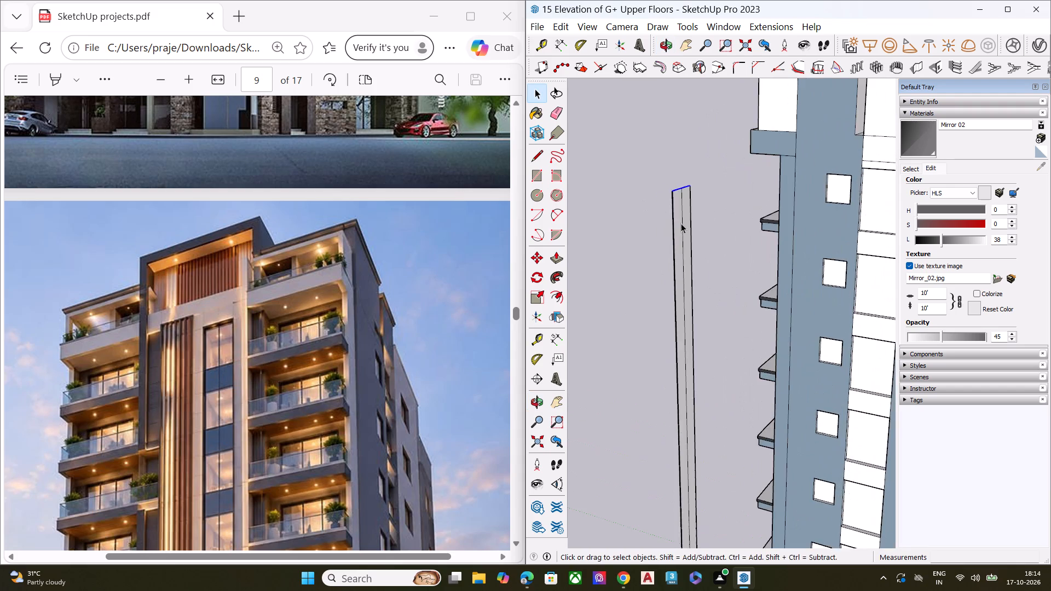
scroll(689, 230, "up", 8)
middle_click_drag(689, 230, 644, 222)
scroll(638, 217, "down", 3)
scroll(638, 217, "up", 1)
scroll(638, 216, "down", 3)
left_click(932, 138)
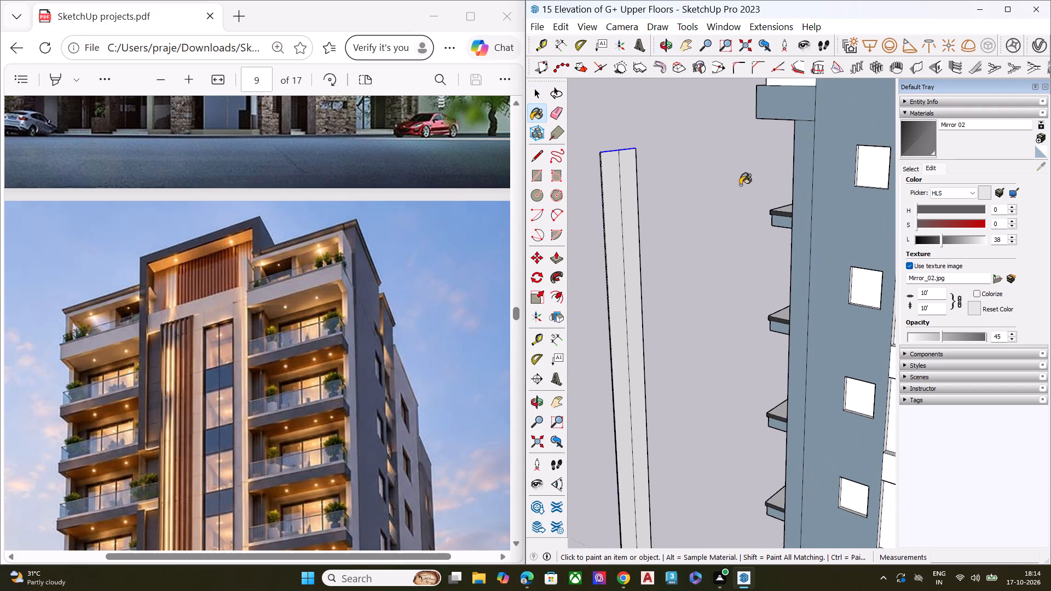
left_click(616, 192)
left_click(625, 188)
key("space")
left_click(661, 180)
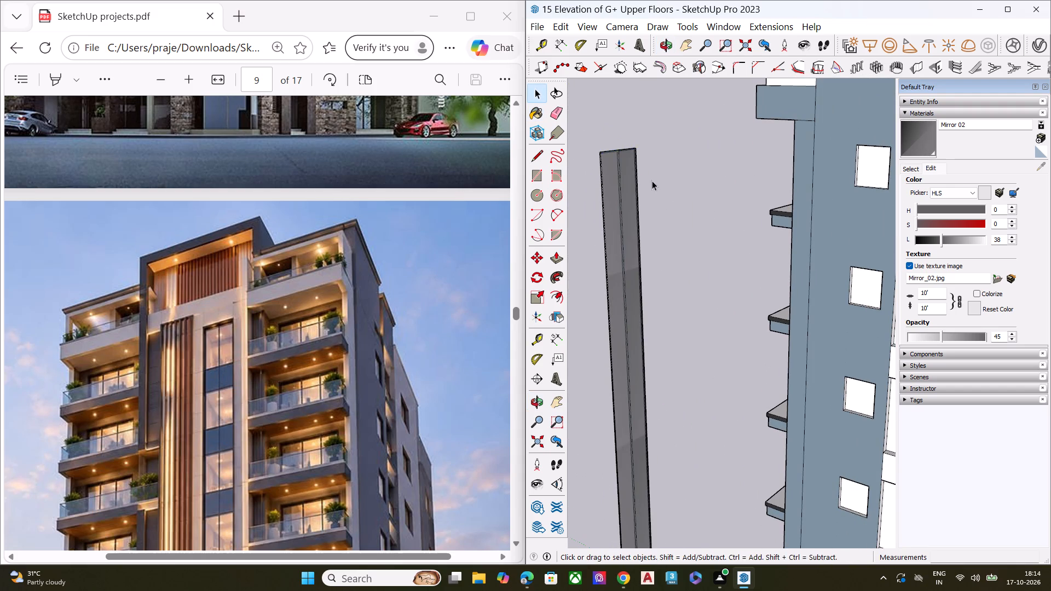
Examine the front of the darkened glazing strip against the tower and the reference image.
middle_click_drag(633, 176, 919, 210)
scroll(724, 164, "down", 3)
scroll(713, 169, "up", 1)
scroll(712, 169, "down", 5)
middle_click_drag(746, 215, 950, 211)
scroll(748, 168, "down", 5)
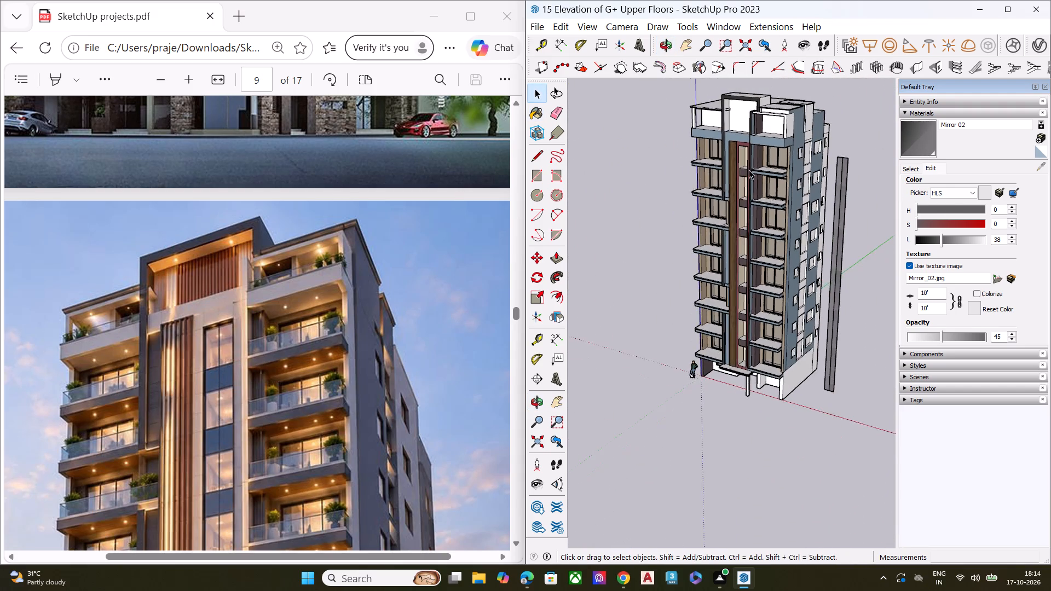
middle_click_drag(801, 212, 883, 181)
scroll(885, 181, "up", 5)
scroll(872, 191, "down", 1)
scroll(870, 192, "up", 5)
scroll(848, 194, "down", 1)
scroll(848, 194, "up", 4)
key("space")
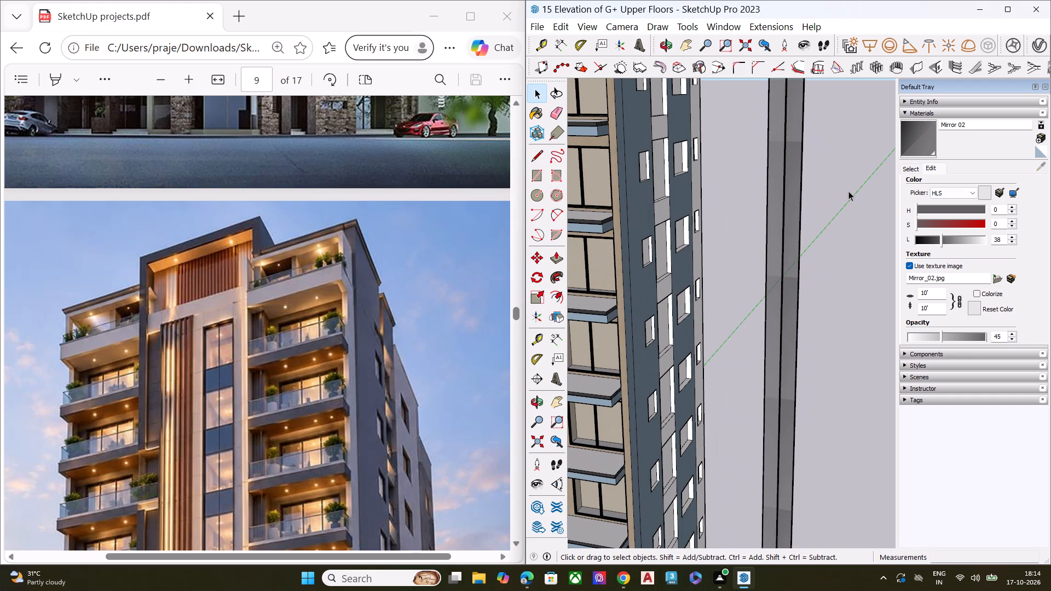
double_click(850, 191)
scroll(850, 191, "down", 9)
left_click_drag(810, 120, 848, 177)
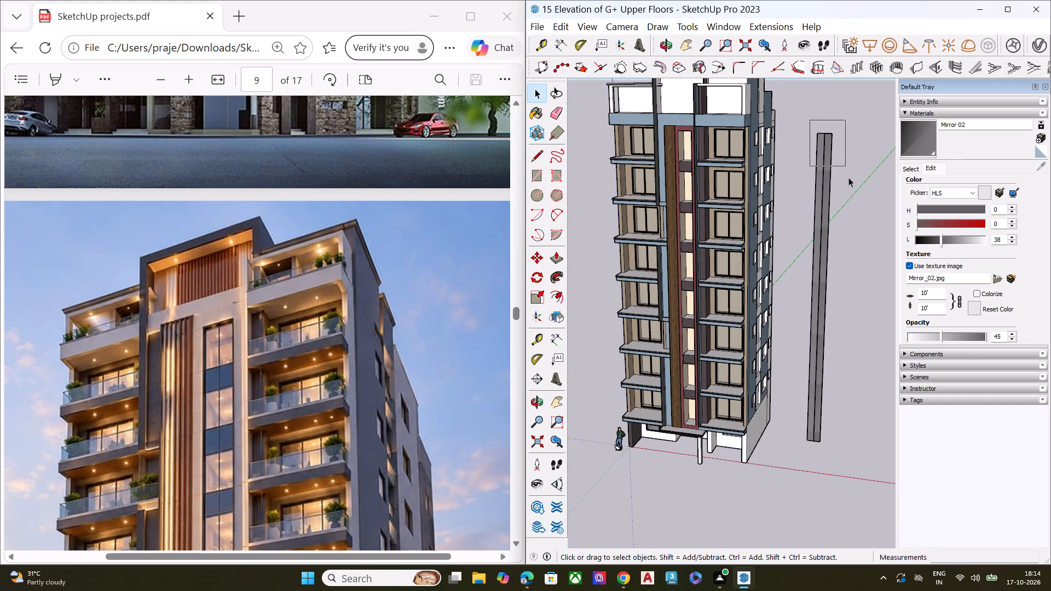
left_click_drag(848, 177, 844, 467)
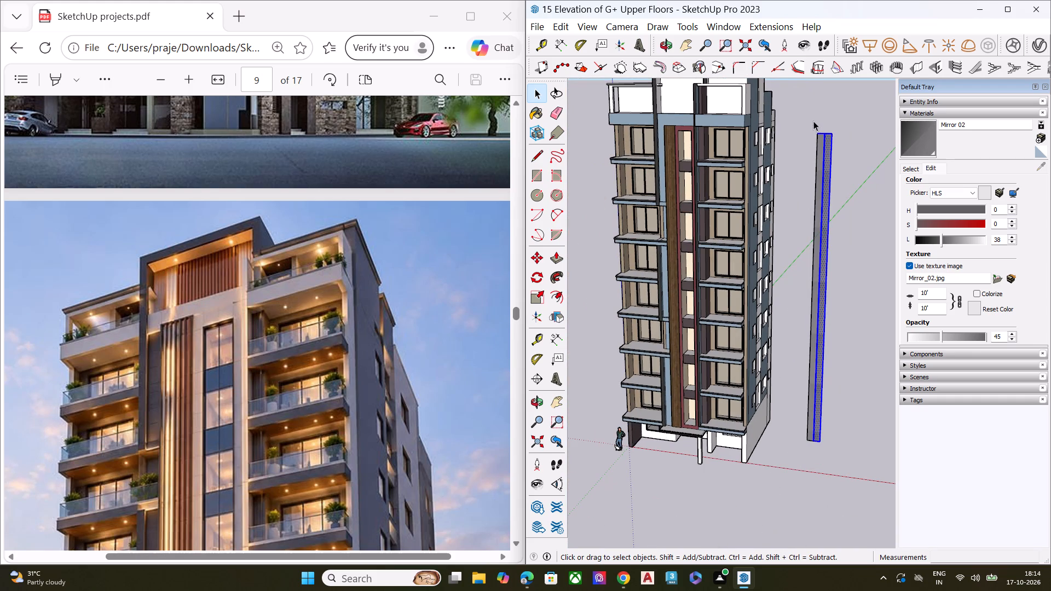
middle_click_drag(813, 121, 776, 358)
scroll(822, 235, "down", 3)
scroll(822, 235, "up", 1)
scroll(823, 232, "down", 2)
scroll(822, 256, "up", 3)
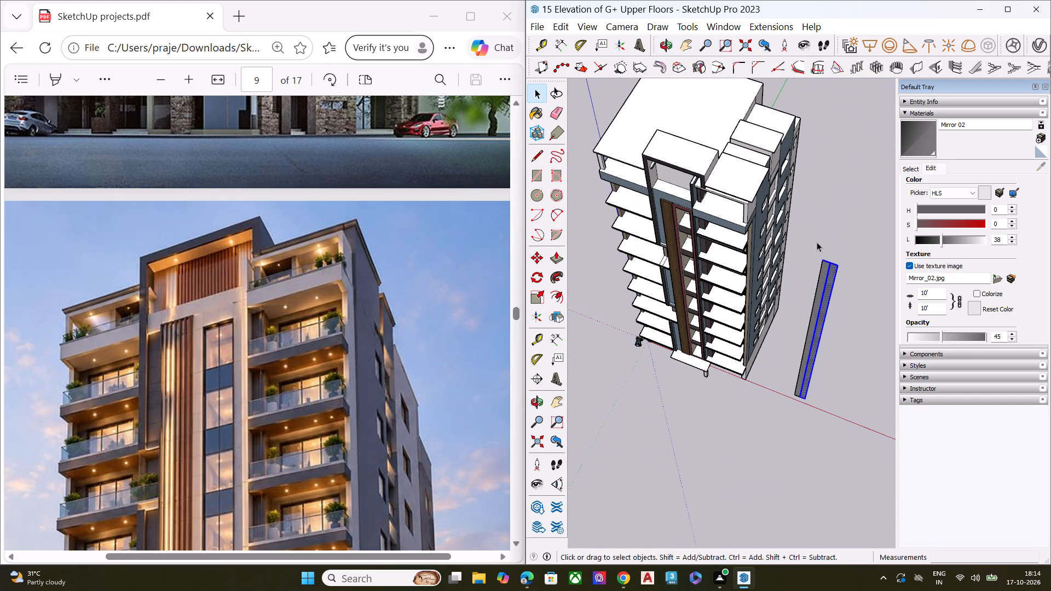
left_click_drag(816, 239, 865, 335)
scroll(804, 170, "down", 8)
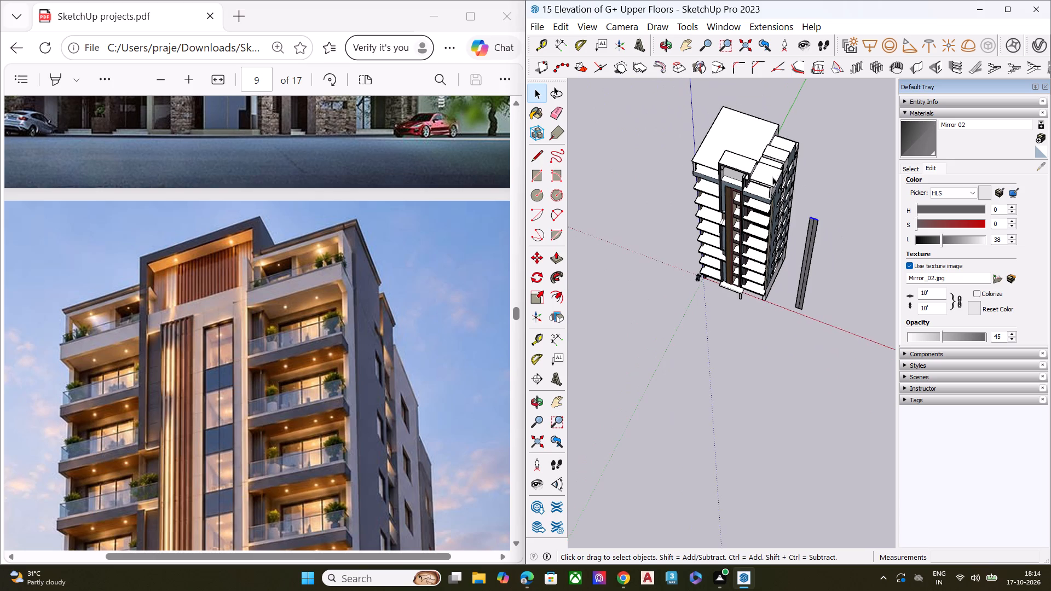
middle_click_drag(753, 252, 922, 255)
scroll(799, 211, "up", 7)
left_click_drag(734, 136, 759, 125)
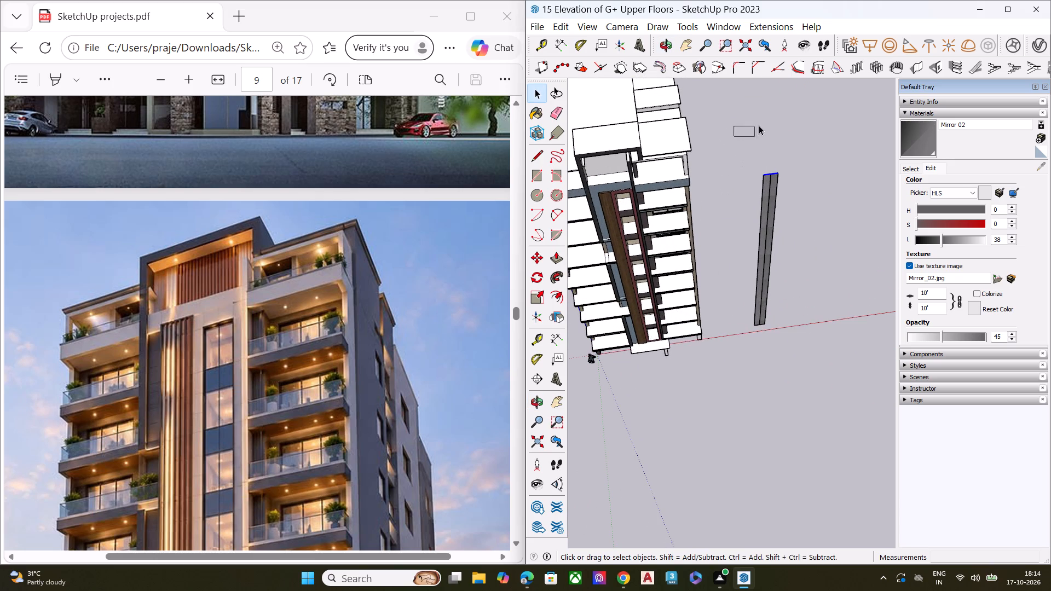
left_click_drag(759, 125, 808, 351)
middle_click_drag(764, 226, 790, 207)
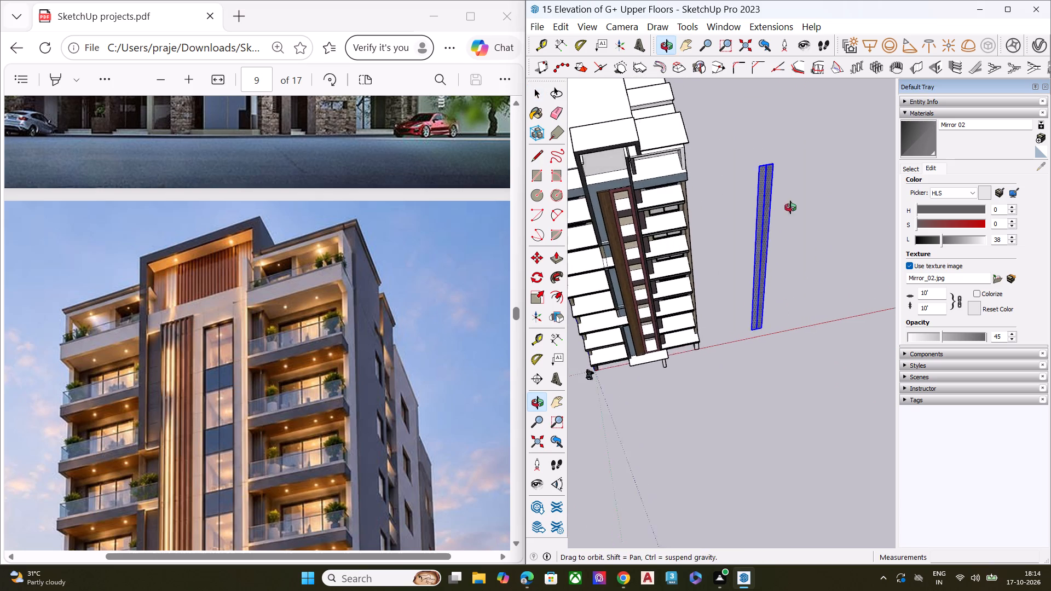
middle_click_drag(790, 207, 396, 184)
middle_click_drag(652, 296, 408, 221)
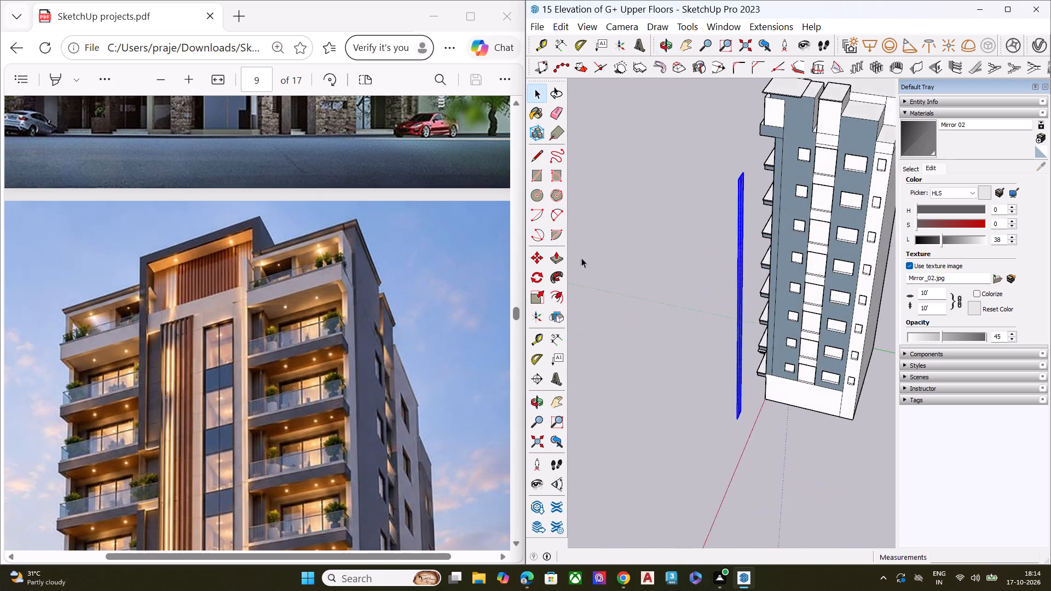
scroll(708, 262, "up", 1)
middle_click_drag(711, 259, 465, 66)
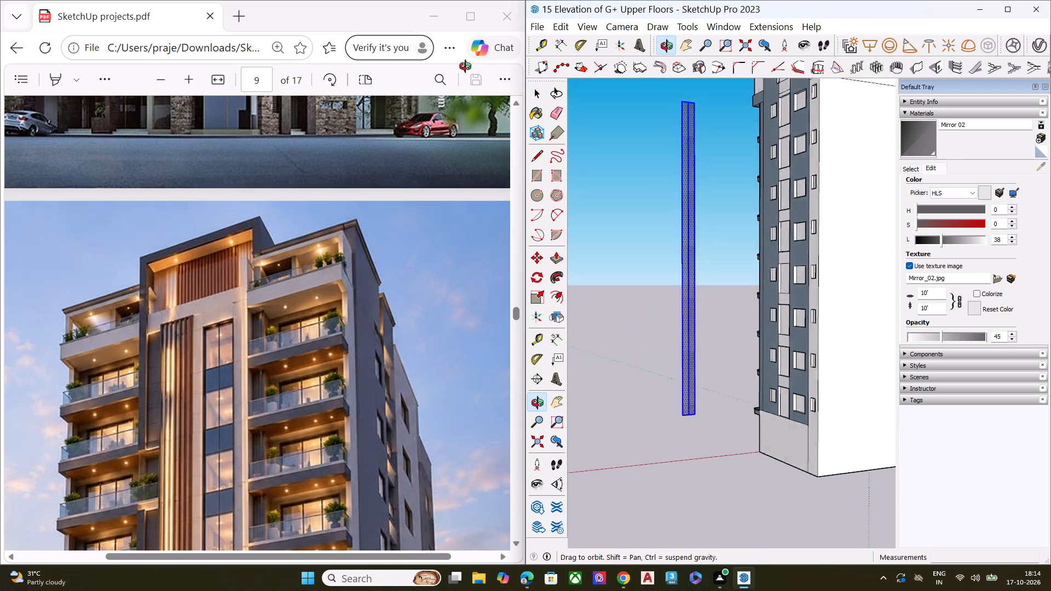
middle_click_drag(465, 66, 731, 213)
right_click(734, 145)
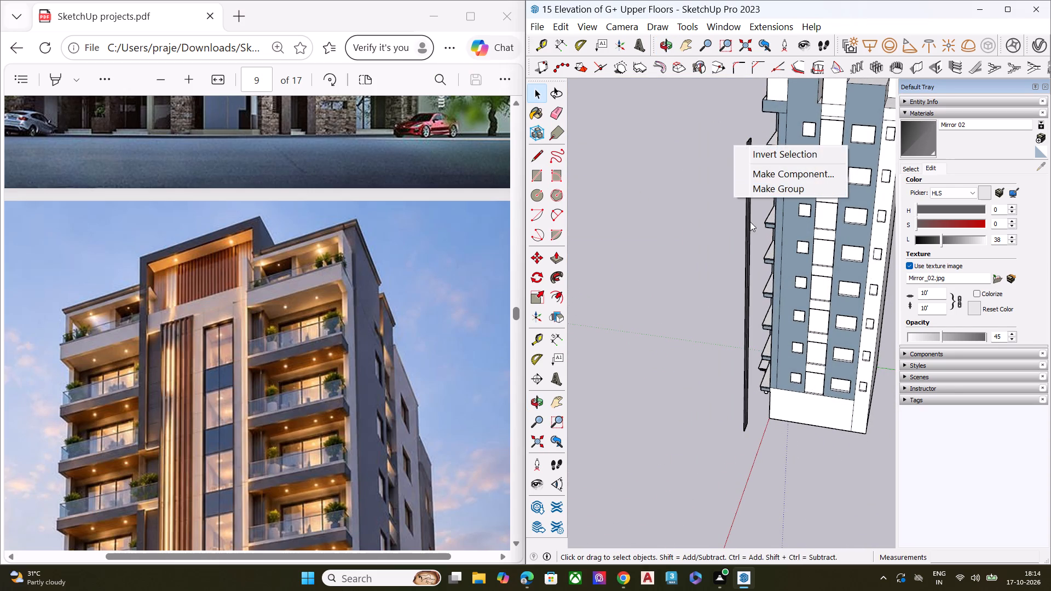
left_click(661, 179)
Select both panels of the freestanding two-panel glazing strip, frames included, and combine them into one group.
middle_click_drag(655, 160, 1050, 430)
scroll(1050, 428, "up", 1)
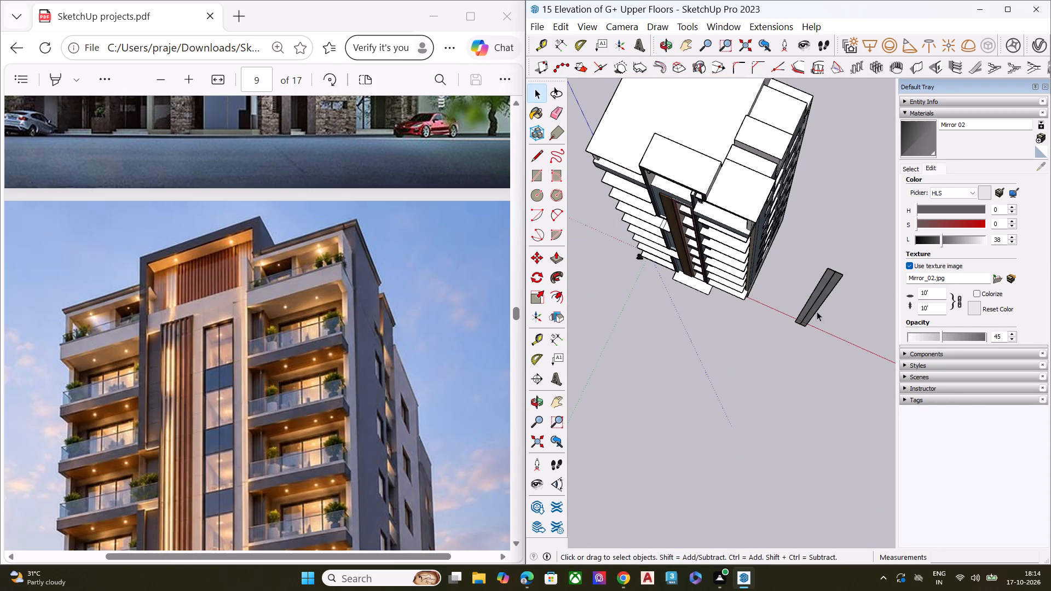
left_click_drag(803, 231, 848, 373)
middle_click_drag(841, 270, 915, 210)
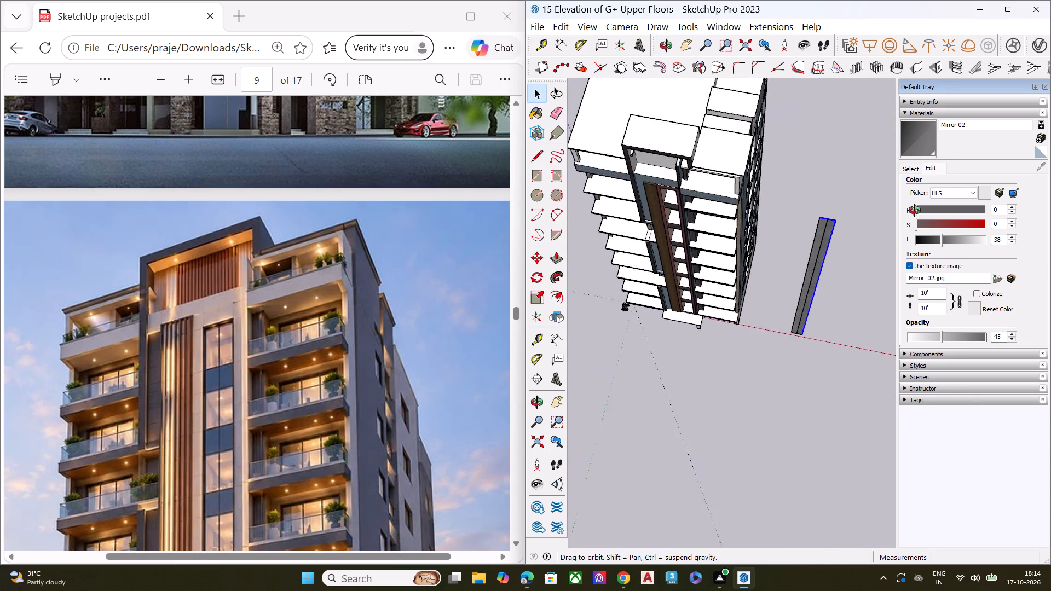
middle_click_drag(915, 210, 945, 188)
left_click_drag(774, 168, 863, 384)
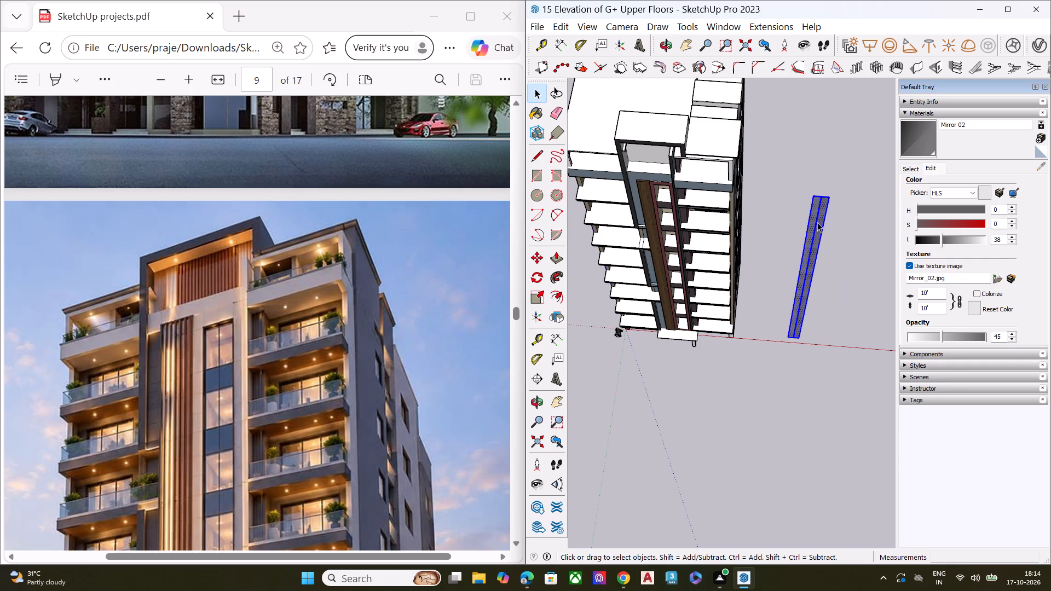
right_click(817, 222)
left_click(868, 343)
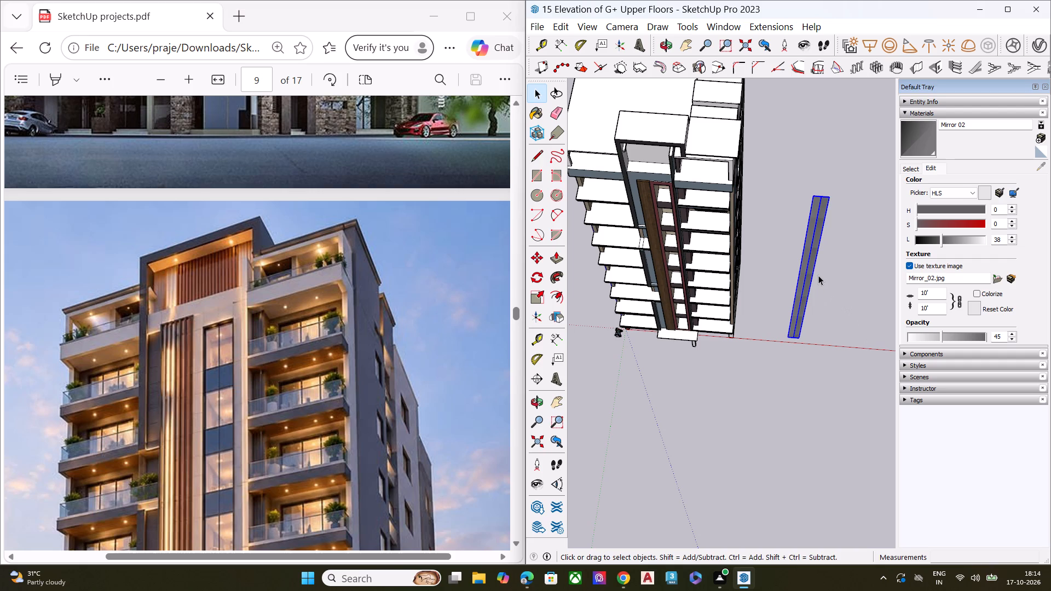
Move the grouped glazing strip by its top-left corner onto the matching top corner of the tall red-framed opening in the tower's front.
scroll(817, 257, "down", 5)
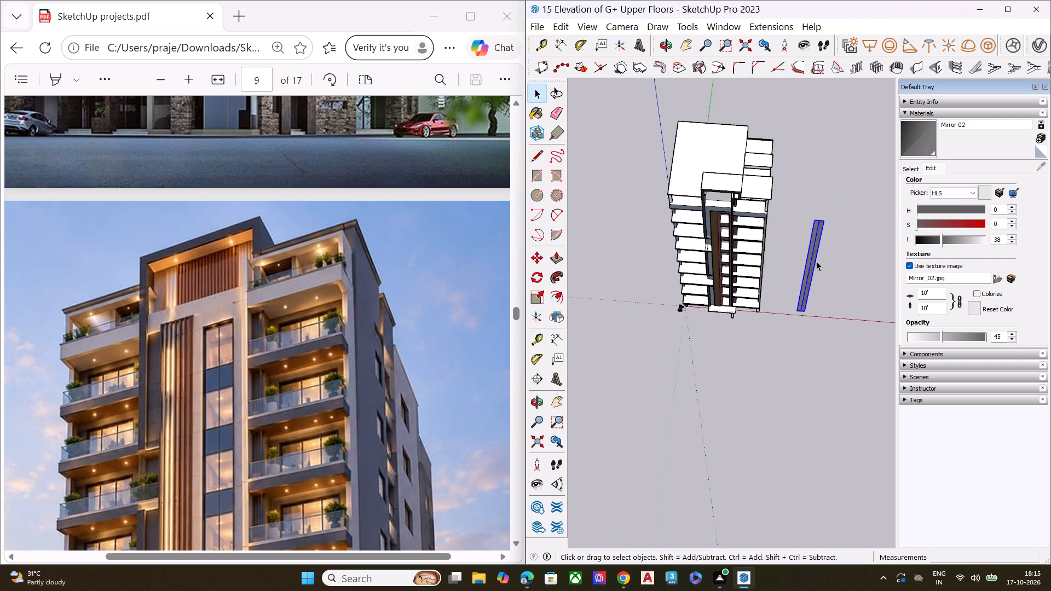
middle_click_drag(809, 264, 802, 242)
scroll(808, 259, "up", 8)
key("m")
scroll(818, 186, "up", 11)
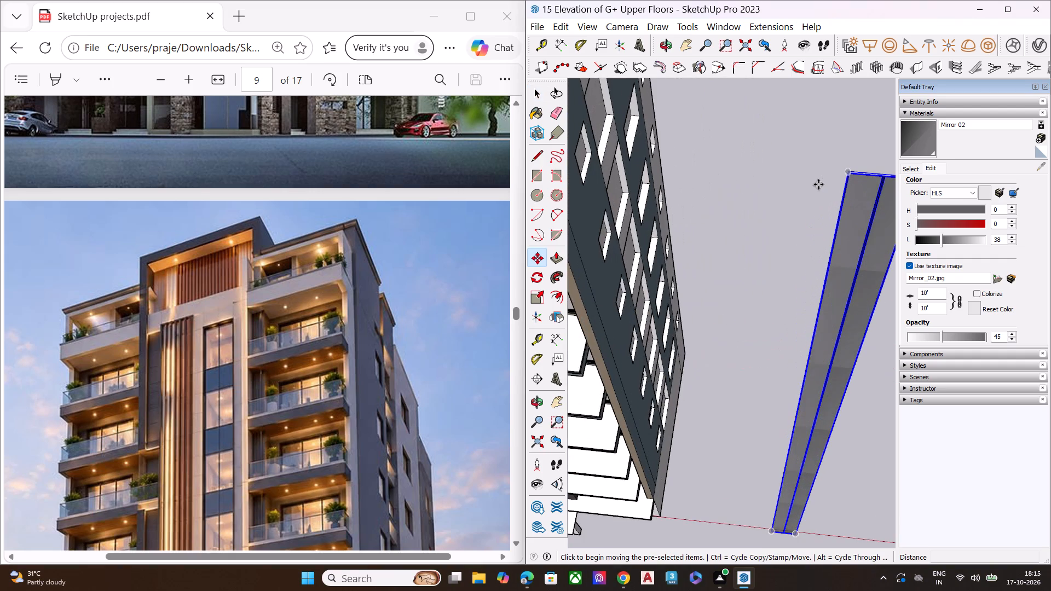
scroll(847, 181, "up", 6)
scroll(847, 181, "down", 2)
scroll(847, 181, "up", 3)
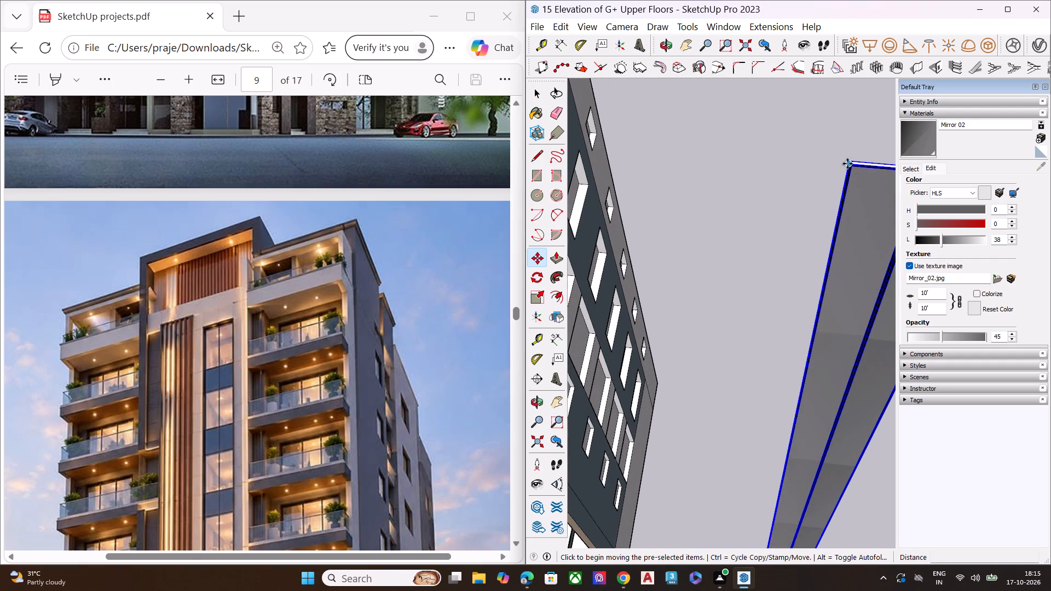
left_click(847, 164)
scroll(808, 101, "down", 6)
scroll(808, 101, "up", 1)
scroll(808, 101, "down", 9)
scroll(810, 100, "up", 1)
scroll(817, 105, "down", 10)
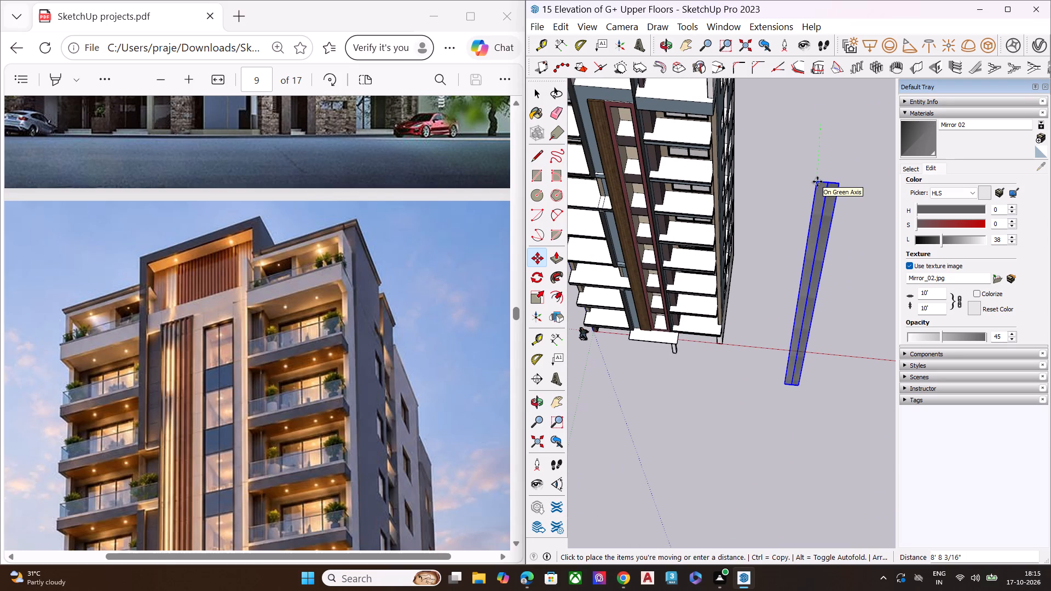
scroll(818, 183, "down", 8)
middle_click_drag(809, 238, 765, 149)
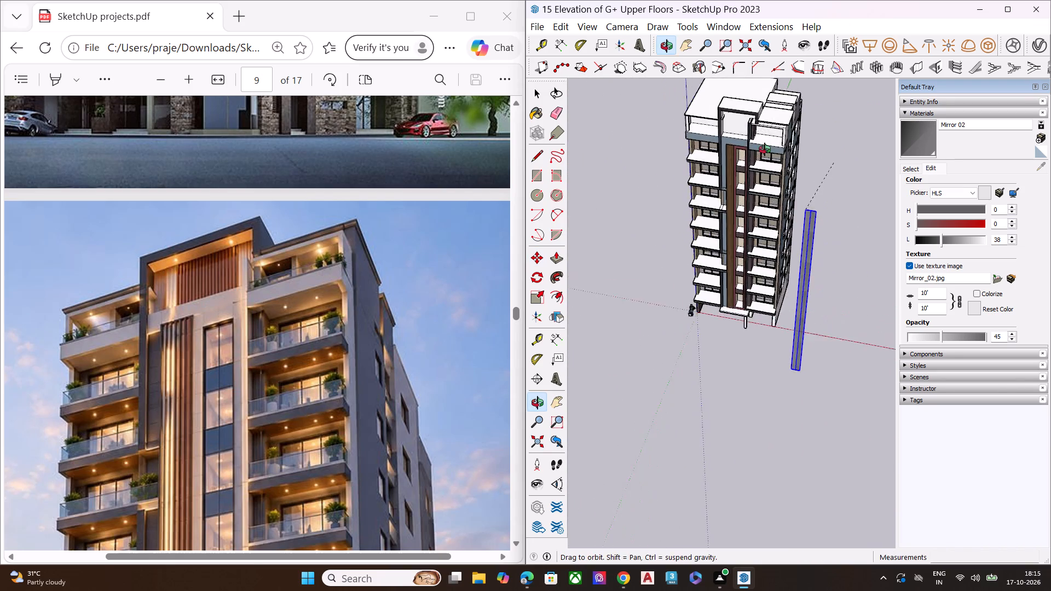
middle_click_drag(765, 149, 793, 59)
scroll(757, 146, "up", 8)
scroll(712, 155, "up", 9)
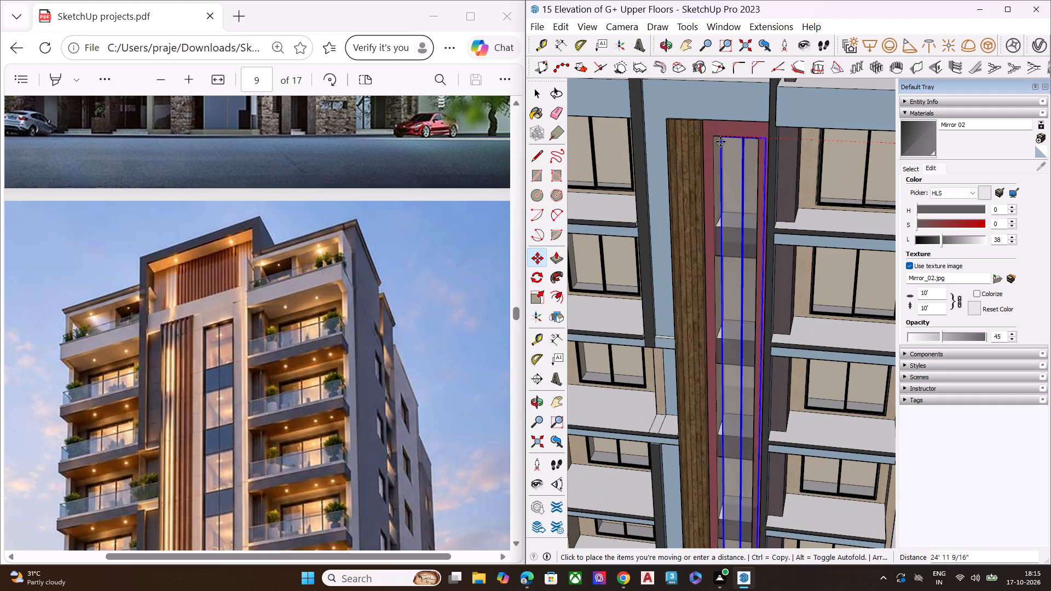
scroll(713, 138, "up", 9)
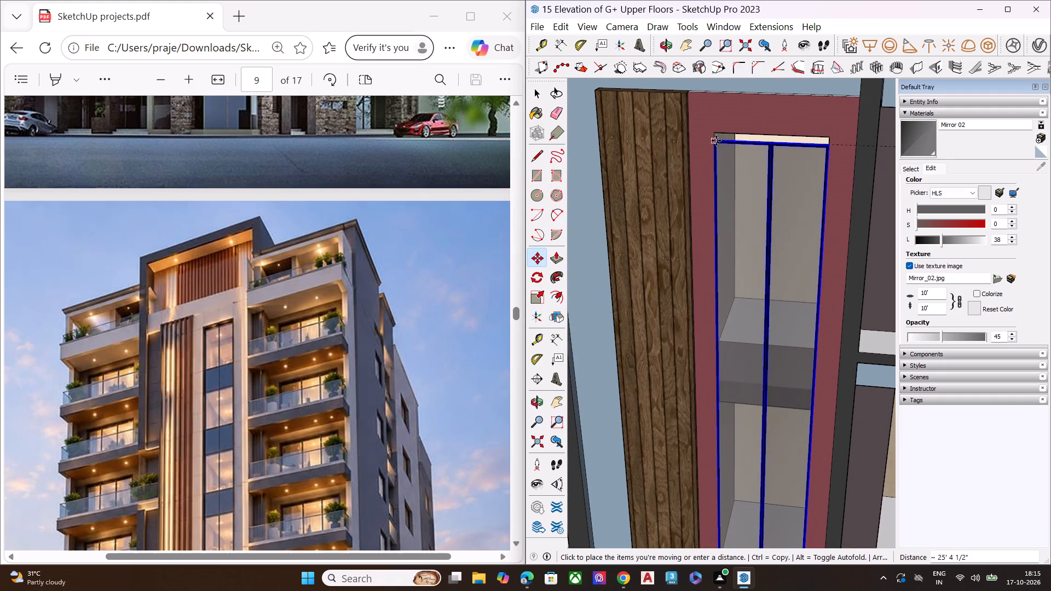
left_click(716, 136)
key("space")
Examine the fitted glazing strip in the tower's front elevation, both close up and at full height, against the reference image.
scroll(720, 147, "down", 13)
scroll(750, 152, "up", 1)
scroll(750, 152, "down", 4)
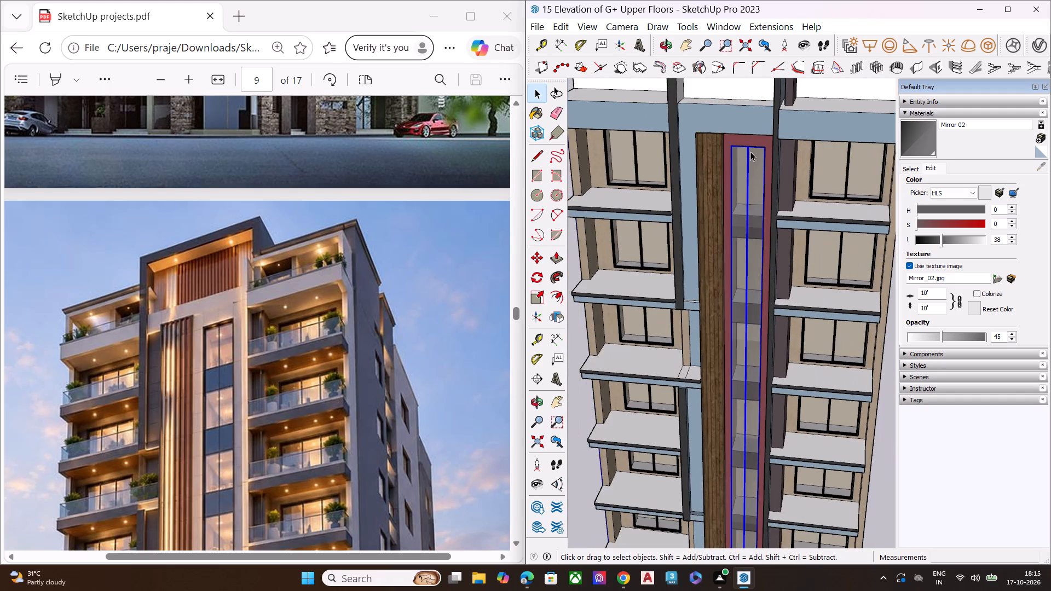
scroll(750, 152, "down", 6)
middle_click_drag(755, 170, 759, 112)
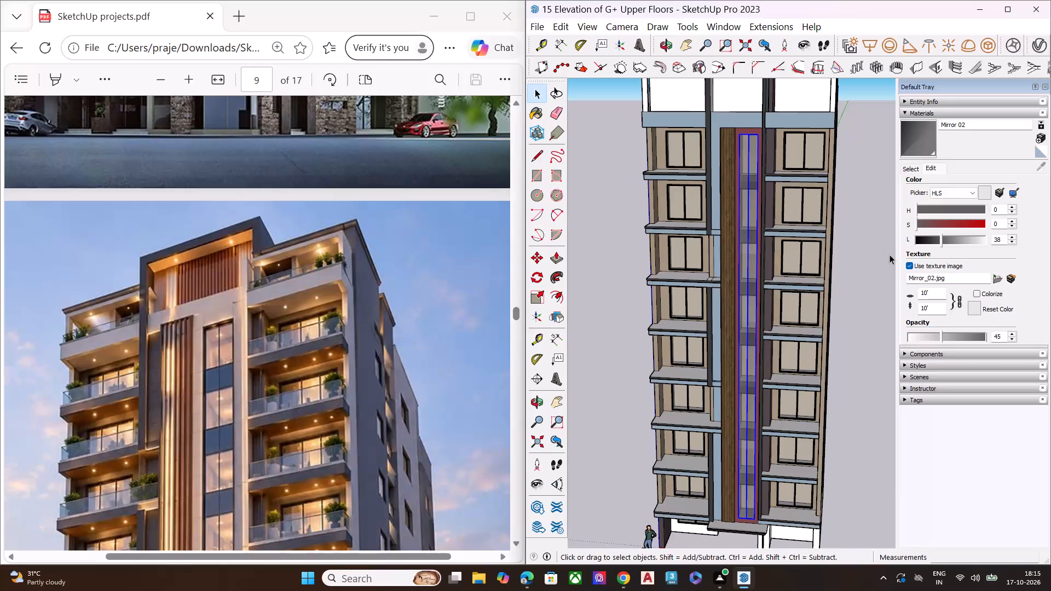
left_click(879, 255)
middle_click_drag(834, 244, 840, 172)
scroll(840, 172, "up", 1)
scroll(819, 177, "down", 7)
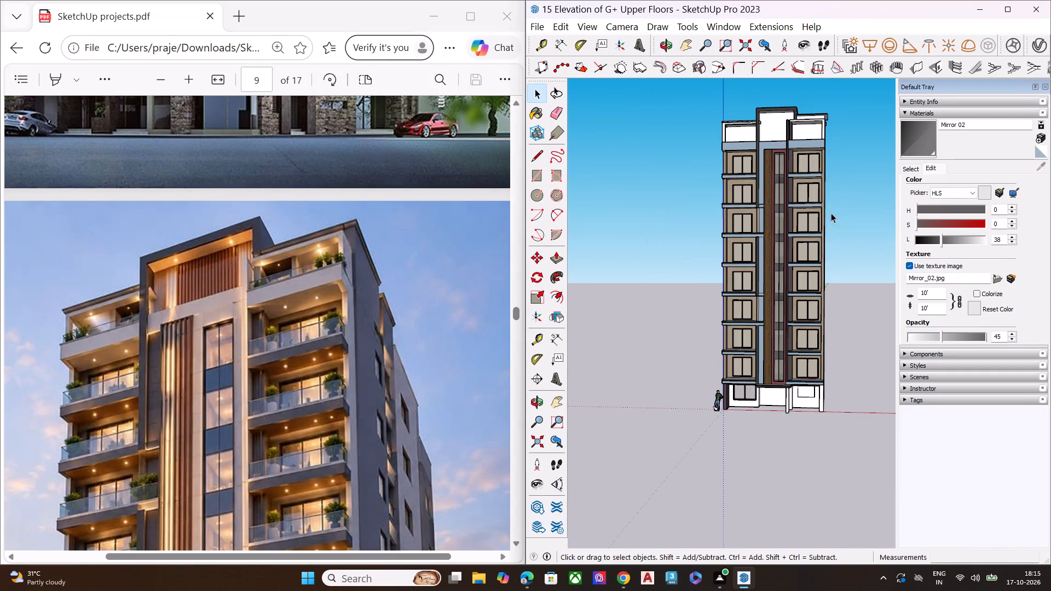
key("space")
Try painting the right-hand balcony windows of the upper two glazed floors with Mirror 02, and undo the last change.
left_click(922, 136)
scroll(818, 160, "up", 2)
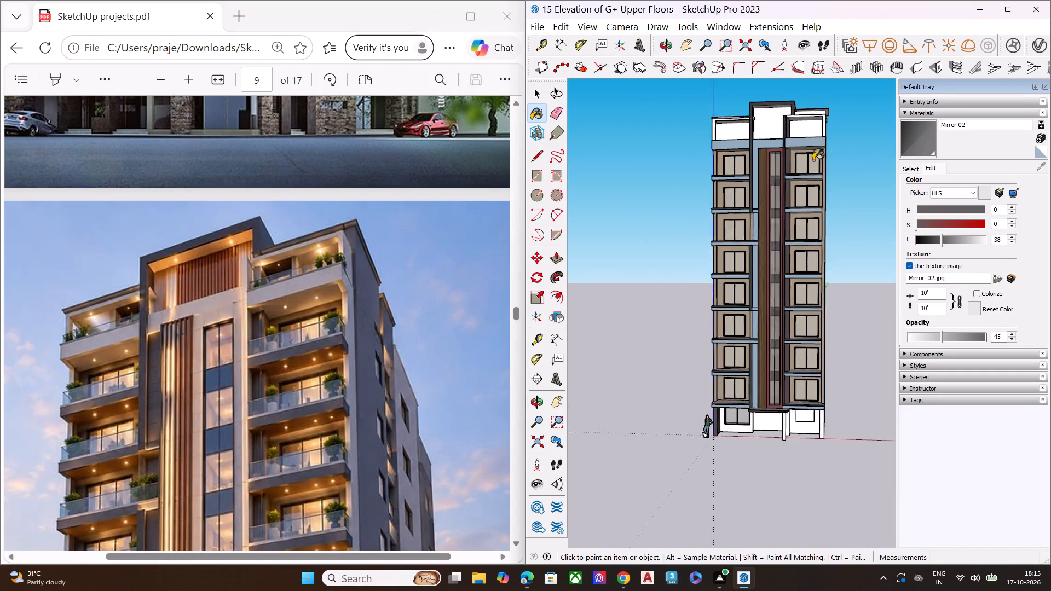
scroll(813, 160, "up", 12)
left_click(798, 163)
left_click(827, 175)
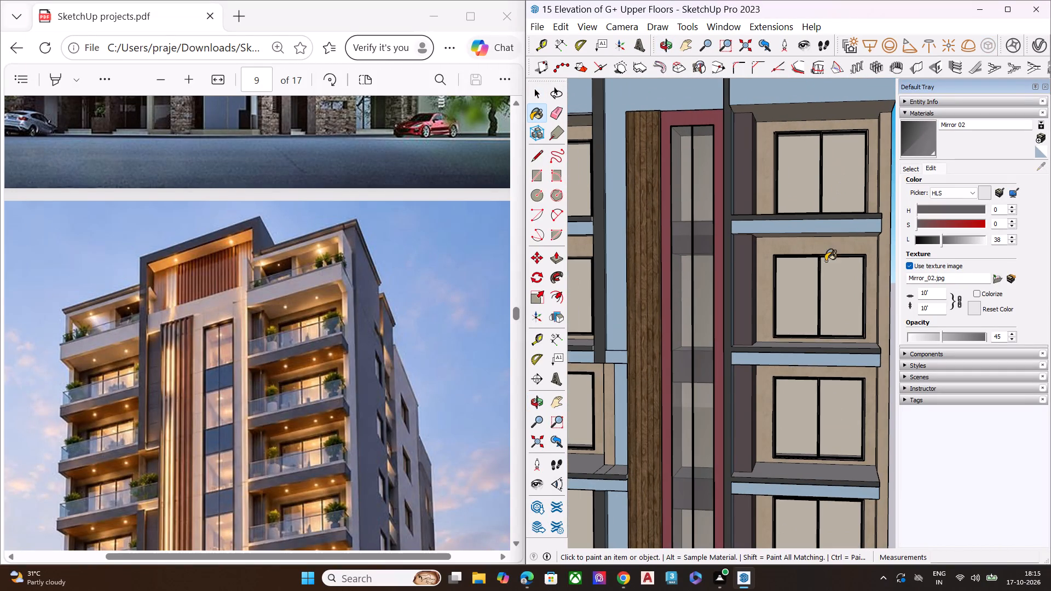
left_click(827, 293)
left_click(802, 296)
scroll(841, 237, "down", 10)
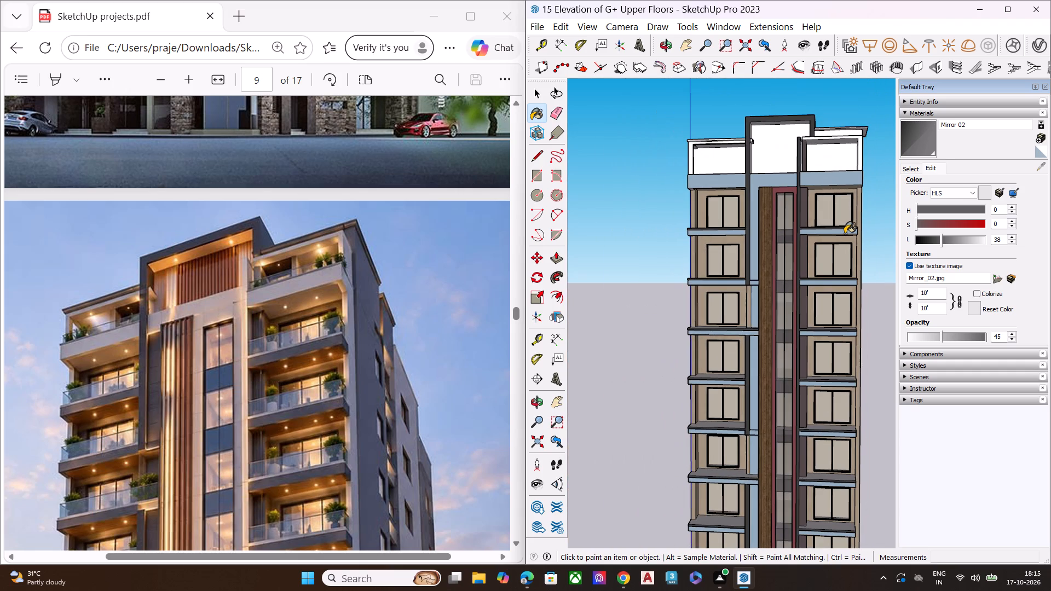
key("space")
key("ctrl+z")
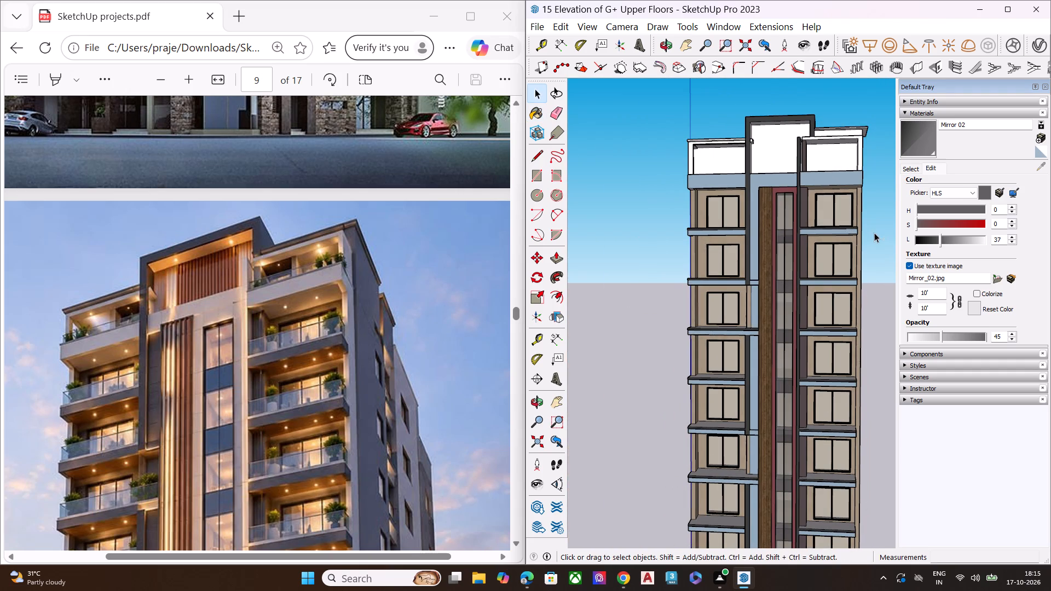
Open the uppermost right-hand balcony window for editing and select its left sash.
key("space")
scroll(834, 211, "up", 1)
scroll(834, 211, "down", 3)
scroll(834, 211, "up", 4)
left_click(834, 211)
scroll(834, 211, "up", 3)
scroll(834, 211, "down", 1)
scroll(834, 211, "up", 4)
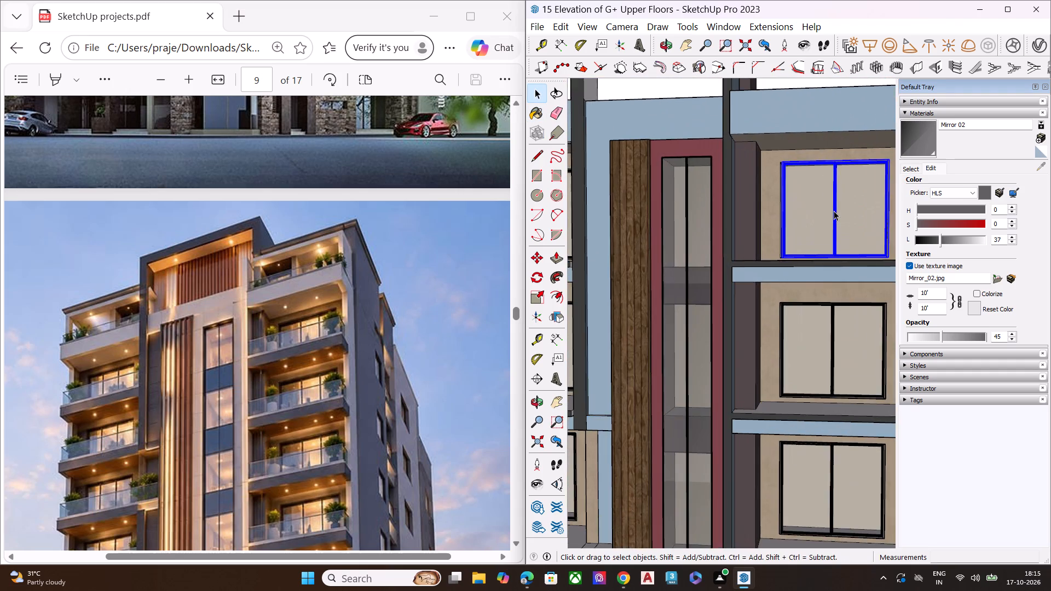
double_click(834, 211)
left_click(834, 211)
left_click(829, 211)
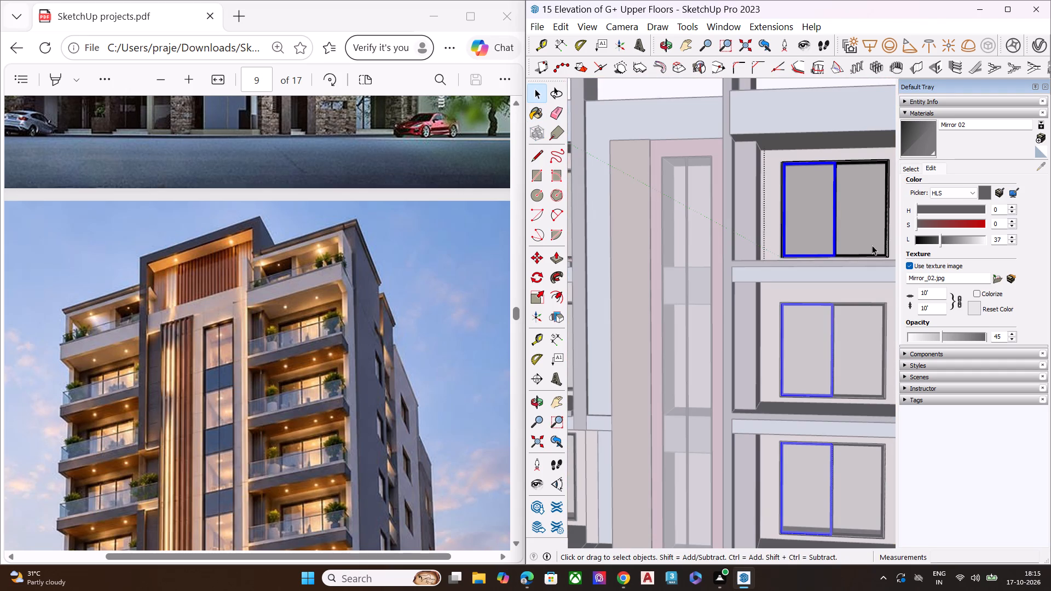
Set the Mirror 02 material's opacity to 37 and leave the balcony window's editing mode.
left_click(939, 337)
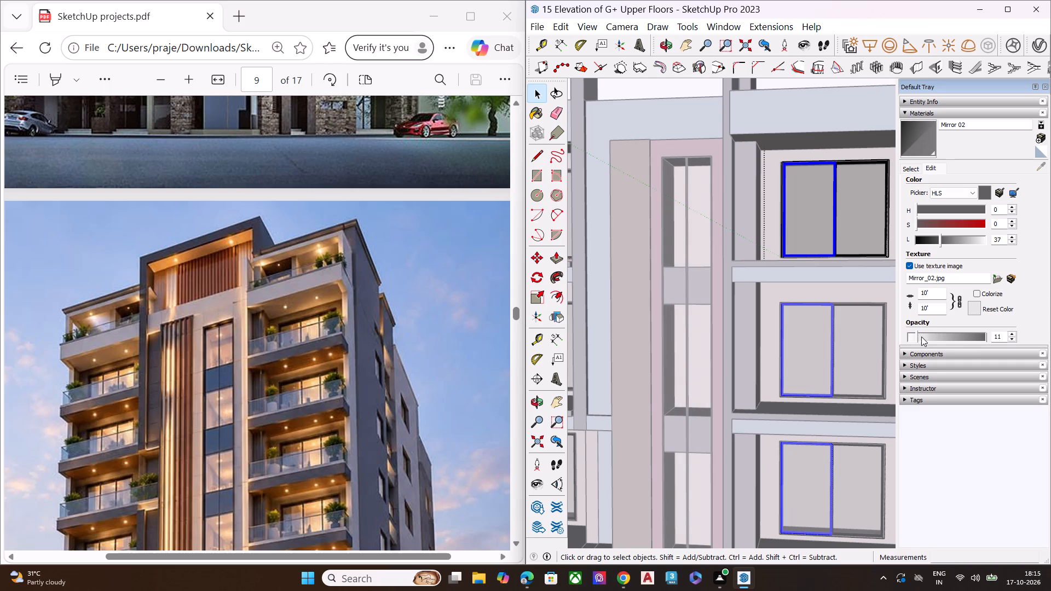
key("space")
scroll(810, 201, "down", 1)
scroll(810, 201, "up", 1)
scroll(810, 201, "down", 6)
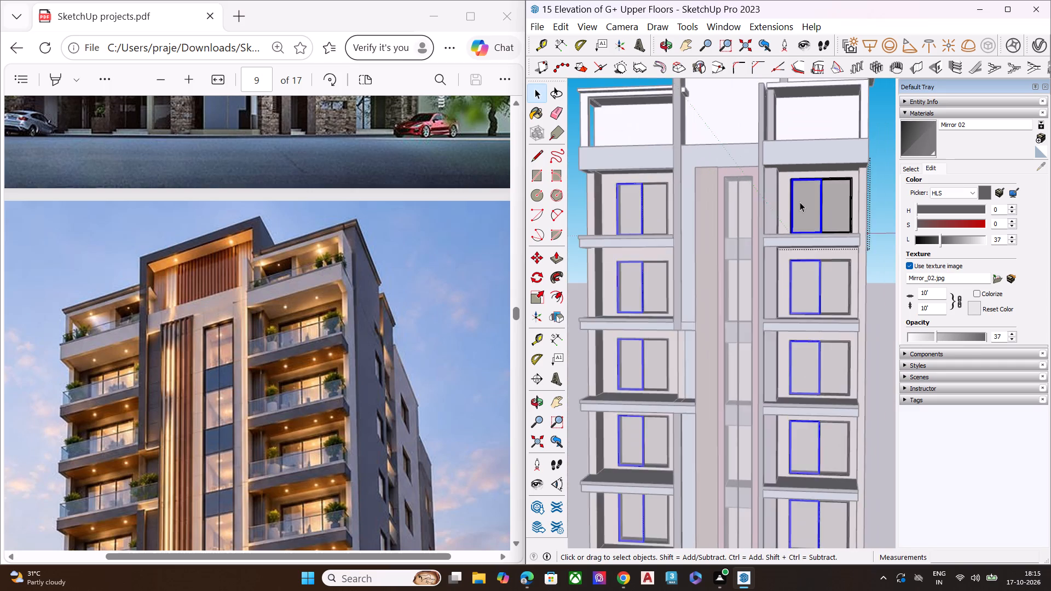
scroll(800, 202, "down", 3)
left_click(870, 195)
left_click(887, 171)
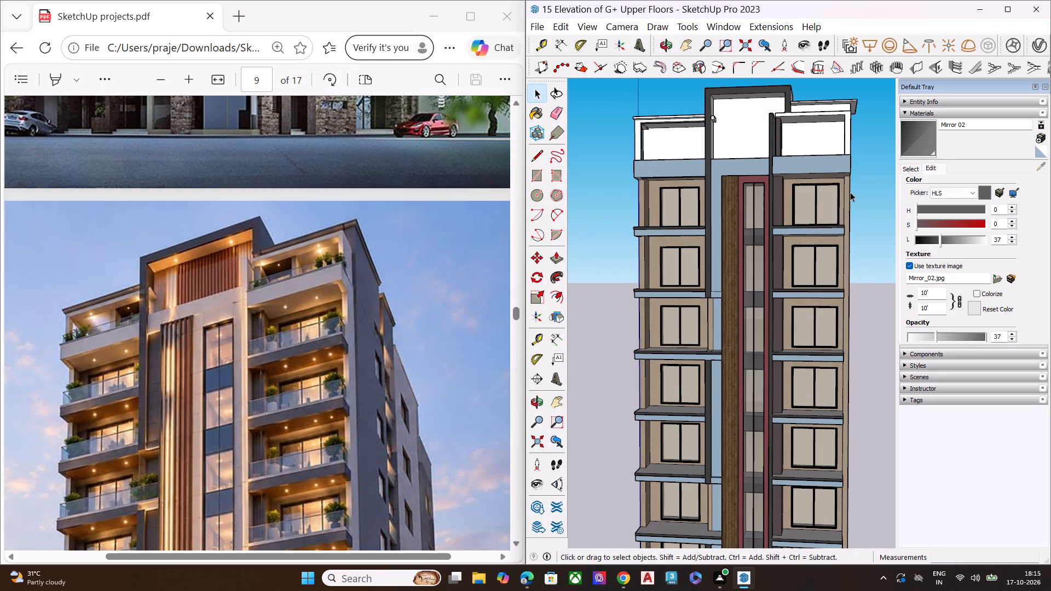
Open the uppermost right-hand balcony window for editing, paint its left and right sashes with Mirror 02, and leave its editing mode.
left_click(818, 198)
scroll(817, 204, "up", 4)
scroll(805, 210, "down", 1)
scroll(805, 210, "up", 4)
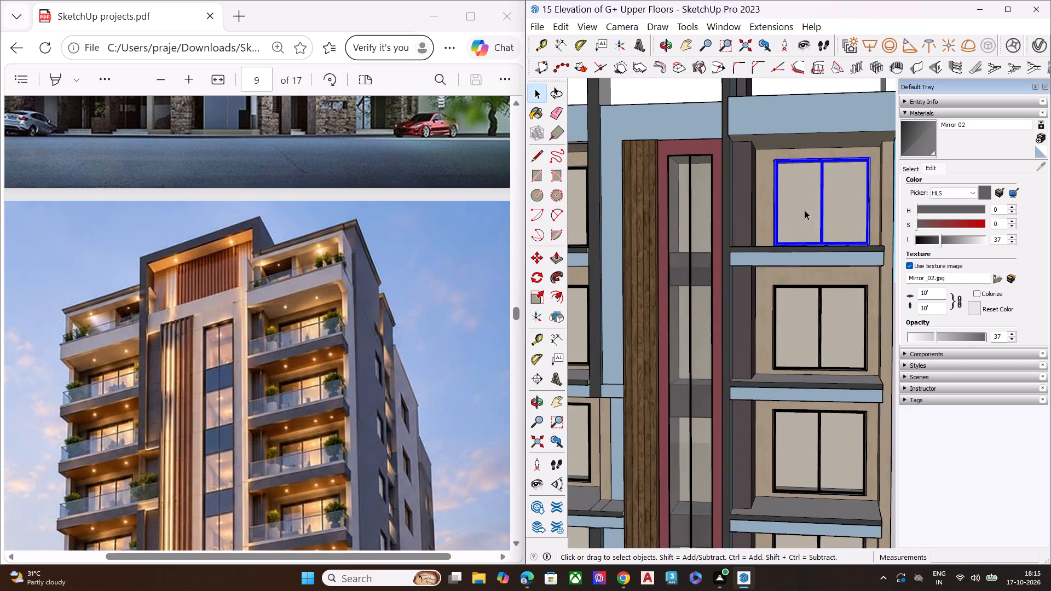
triple_click(805, 210)
left_click(919, 139)
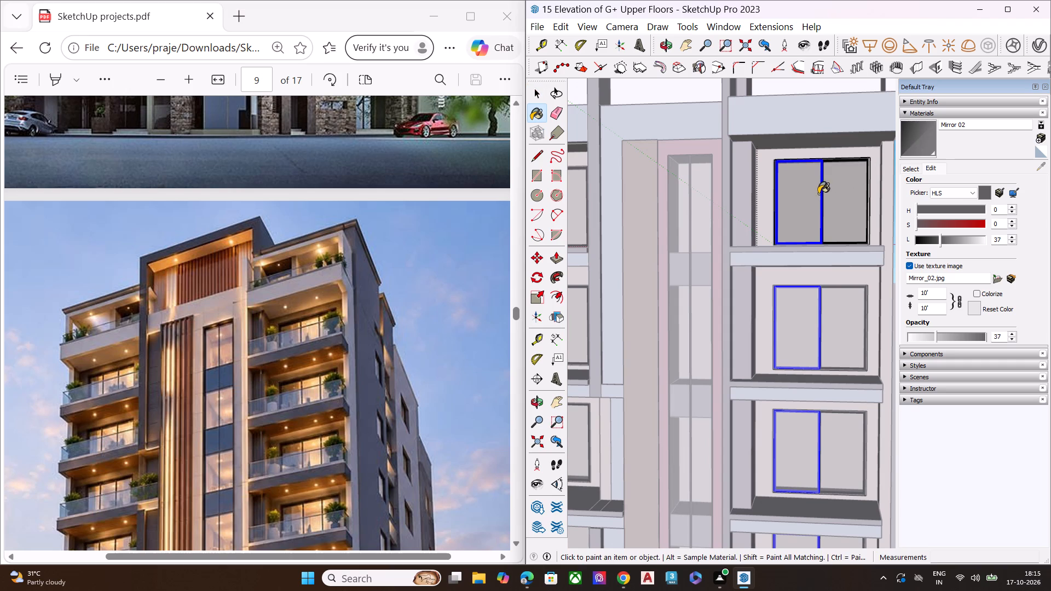
left_click(812, 195)
left_click(833, 195)
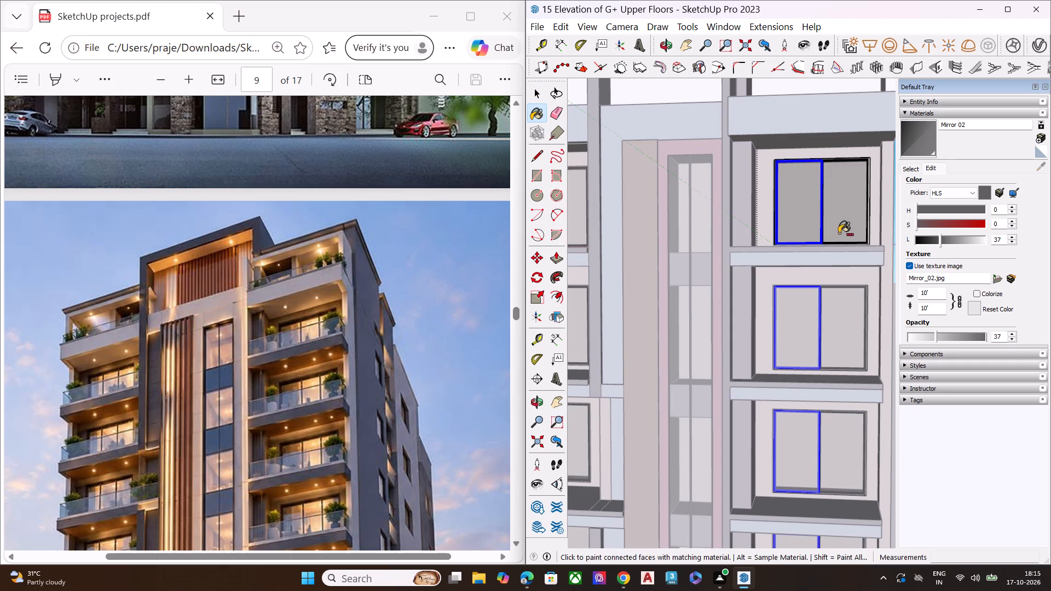
key("space")
scroll(833, 210, "down", 1)
scroll(833, 210, "up", 1)
scroll(833, 210, "down", 6)
left_click(881, 213)
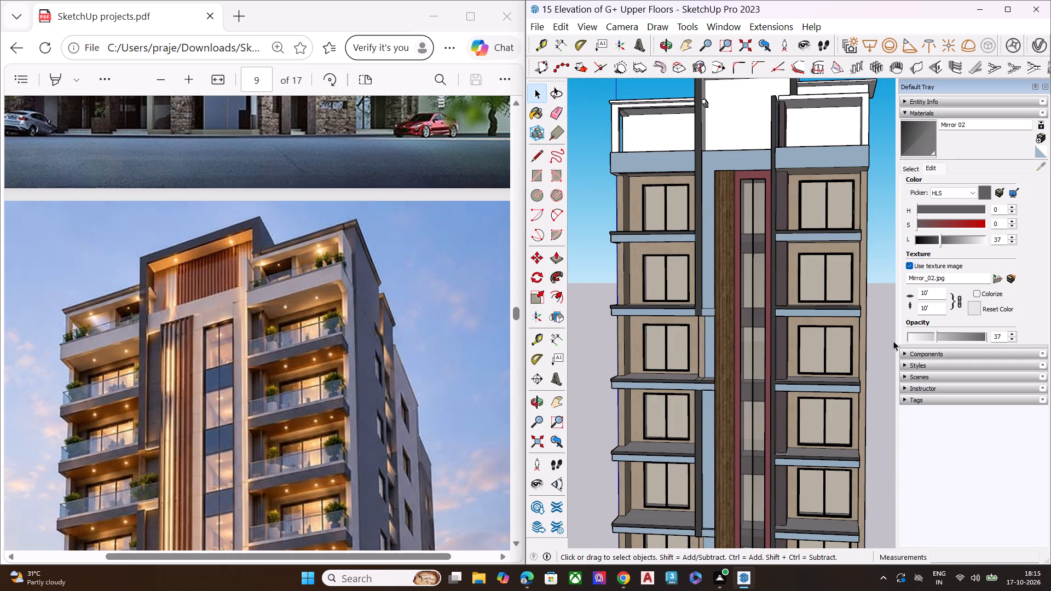
Set the Mirror 02 material's opacity to 27.
left_click(932, 339)
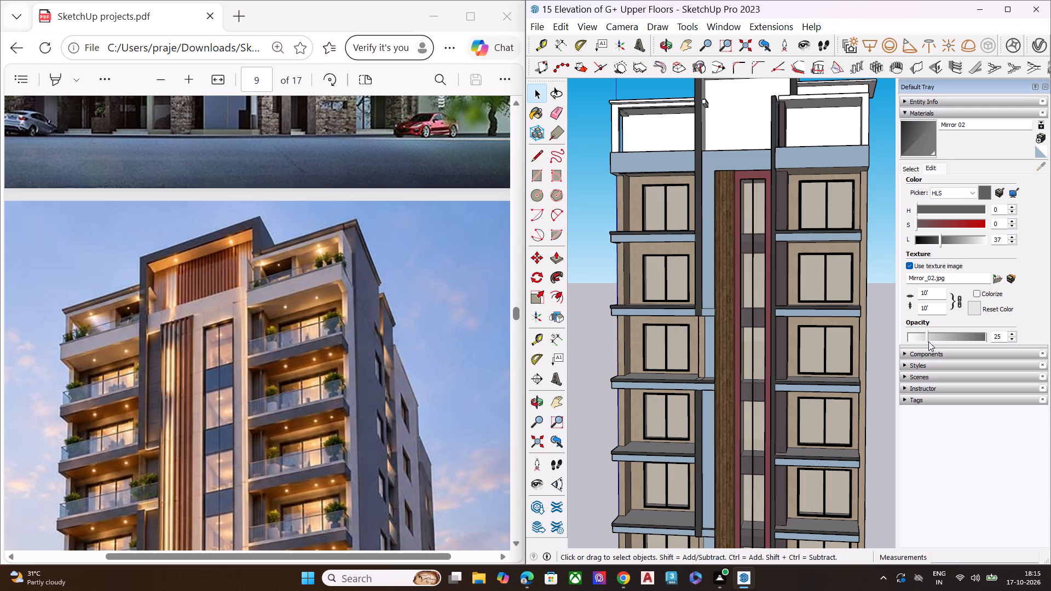
key("space")
scroll(745, 207, "down", 6)
left_click(851, 301)
scroll(869, 177, "up", 4)
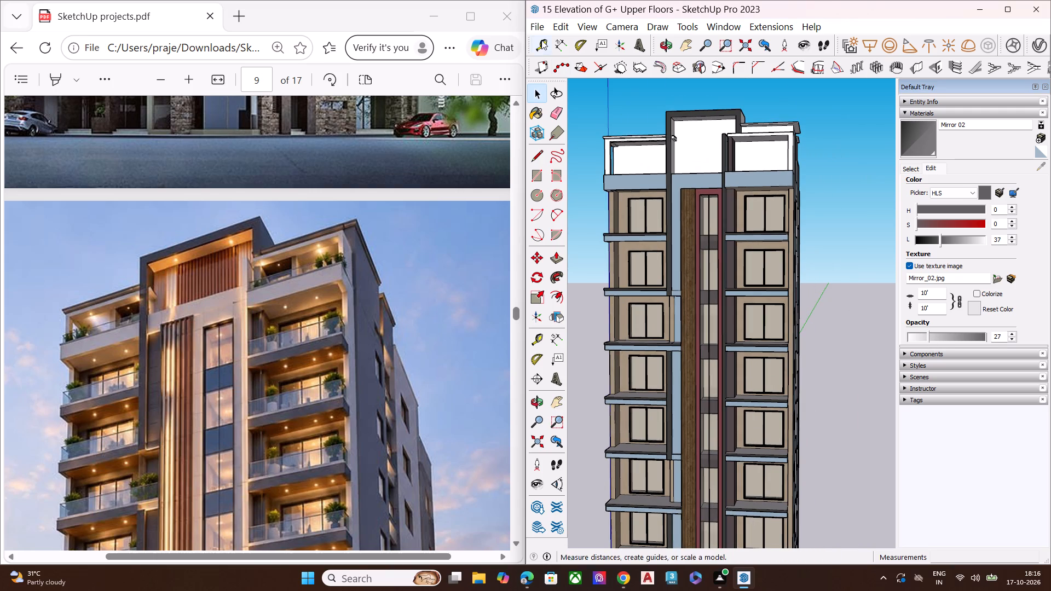
Start importing a SketchUp file and browse the models in the Downloads folder.
left_click(534, 26)
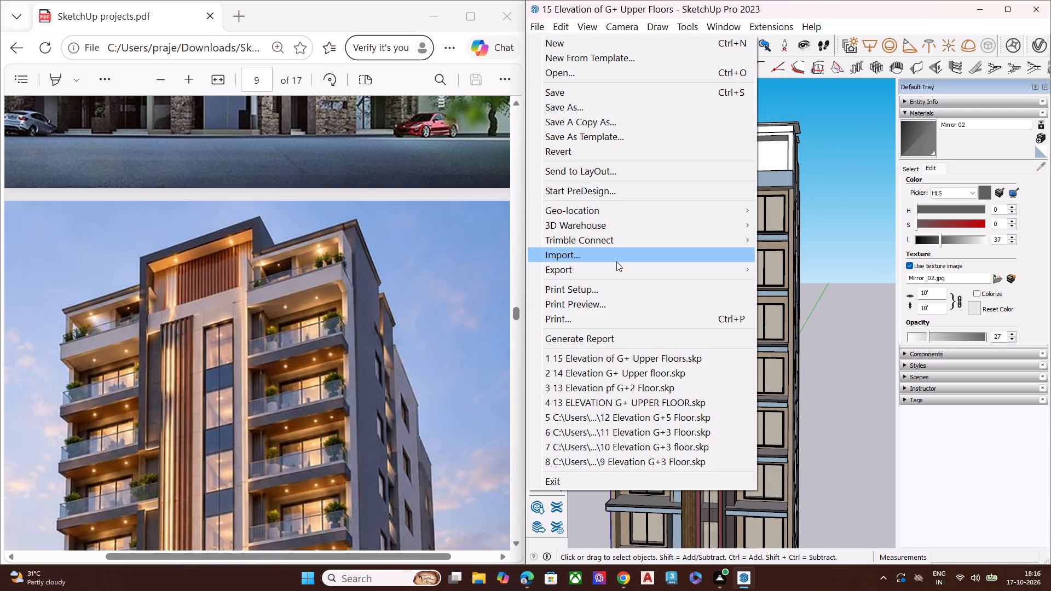
left_click(616, 262)
scroll(738, 318, "down", 7)
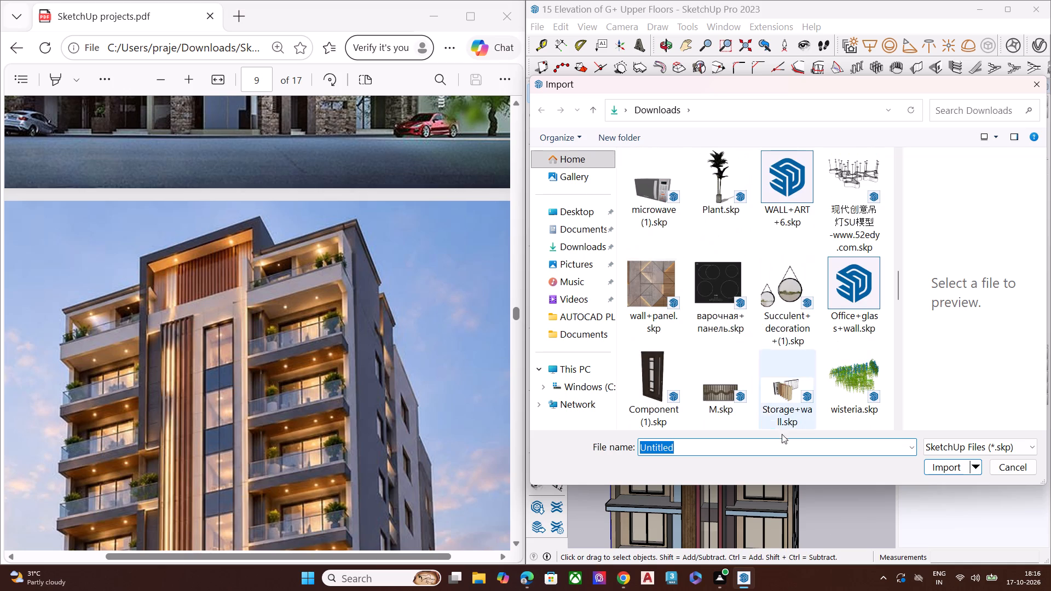